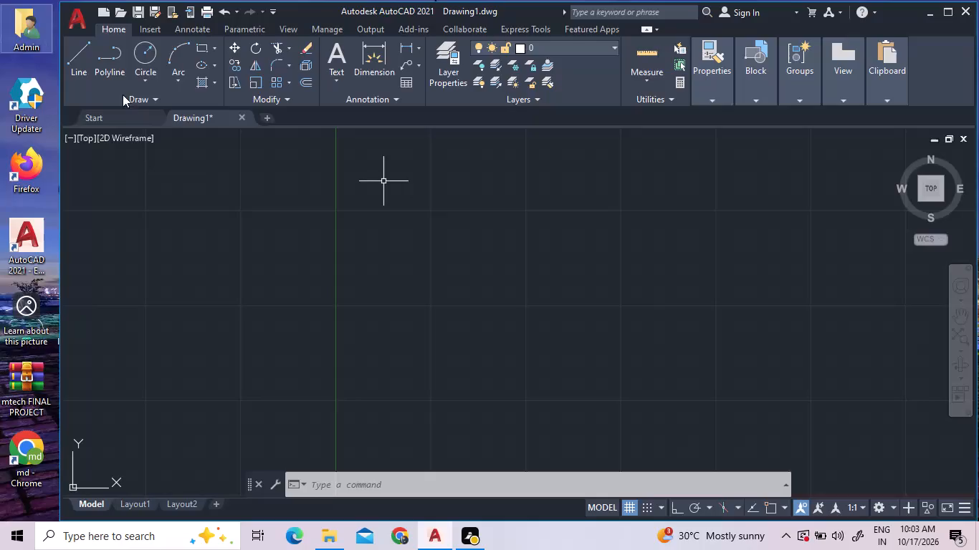
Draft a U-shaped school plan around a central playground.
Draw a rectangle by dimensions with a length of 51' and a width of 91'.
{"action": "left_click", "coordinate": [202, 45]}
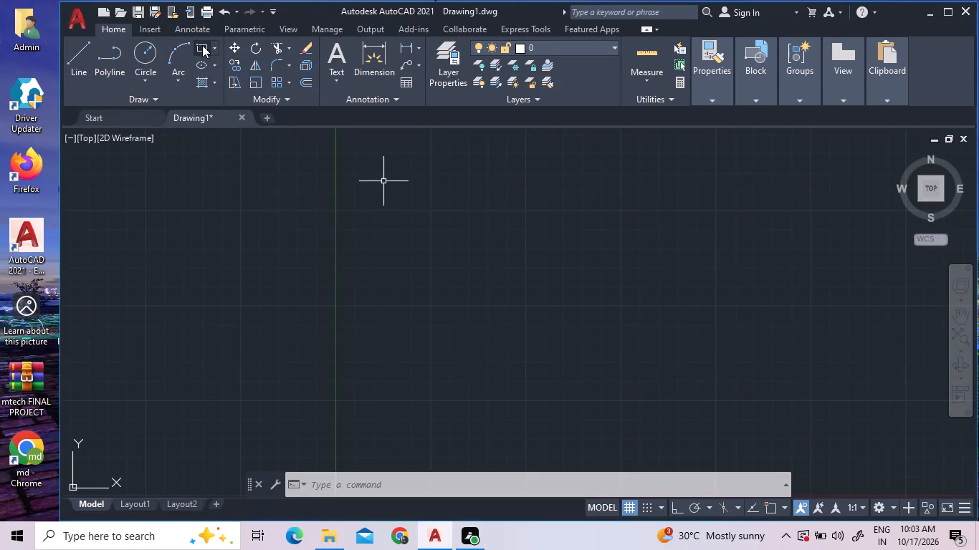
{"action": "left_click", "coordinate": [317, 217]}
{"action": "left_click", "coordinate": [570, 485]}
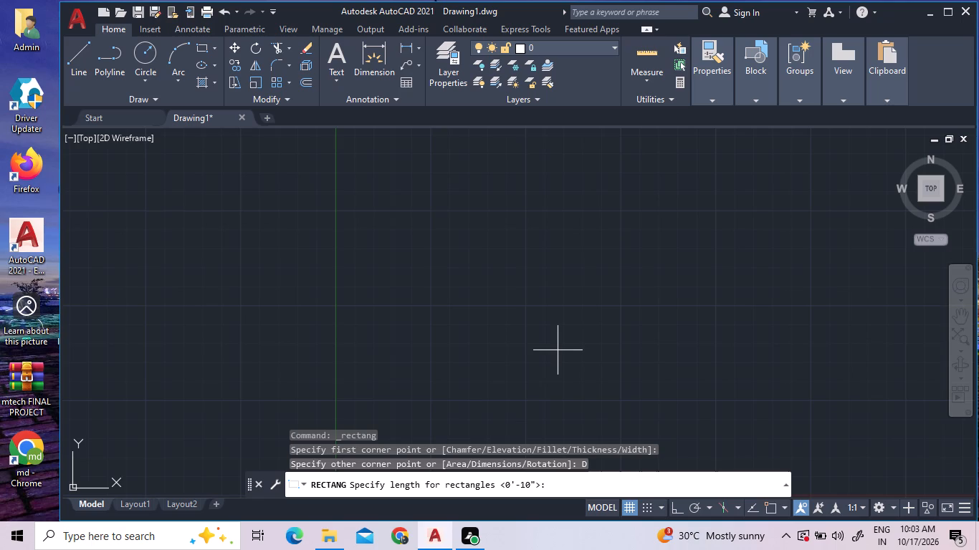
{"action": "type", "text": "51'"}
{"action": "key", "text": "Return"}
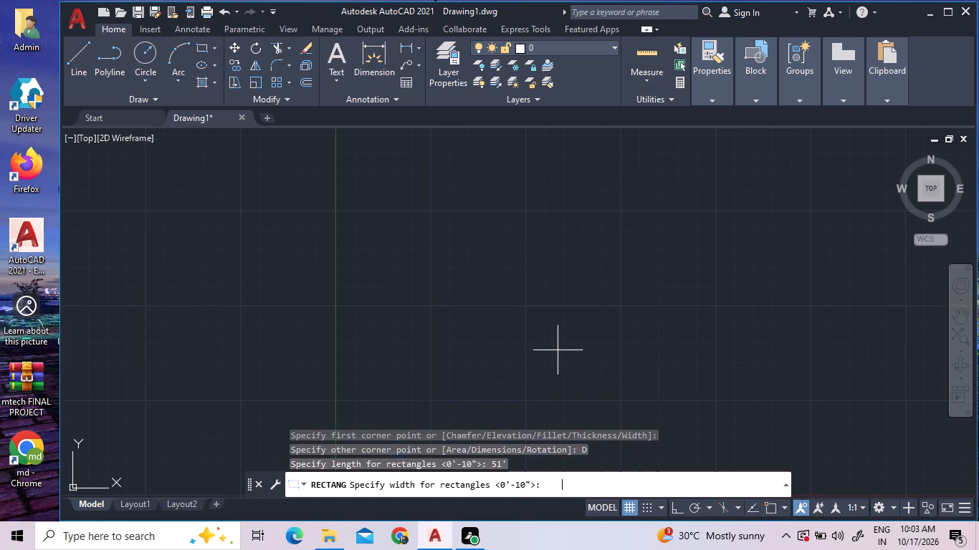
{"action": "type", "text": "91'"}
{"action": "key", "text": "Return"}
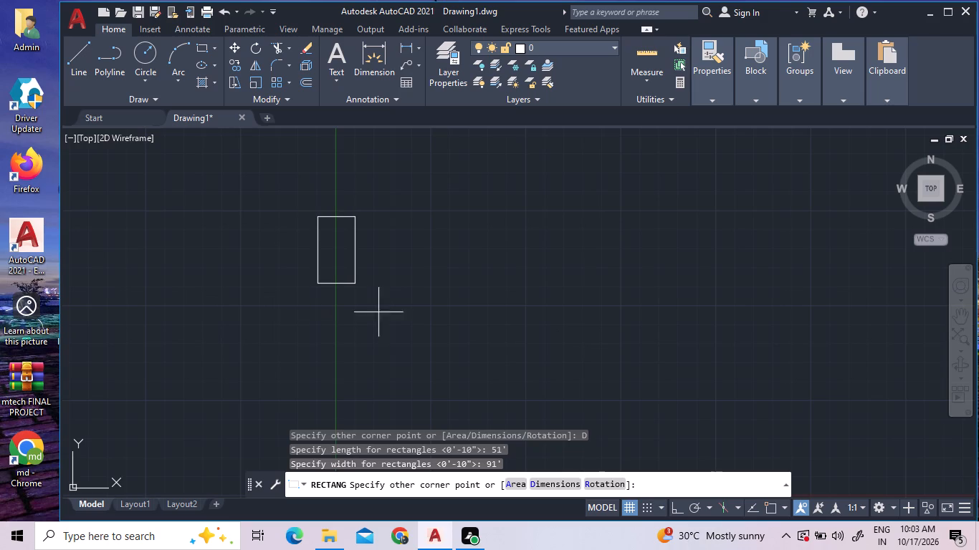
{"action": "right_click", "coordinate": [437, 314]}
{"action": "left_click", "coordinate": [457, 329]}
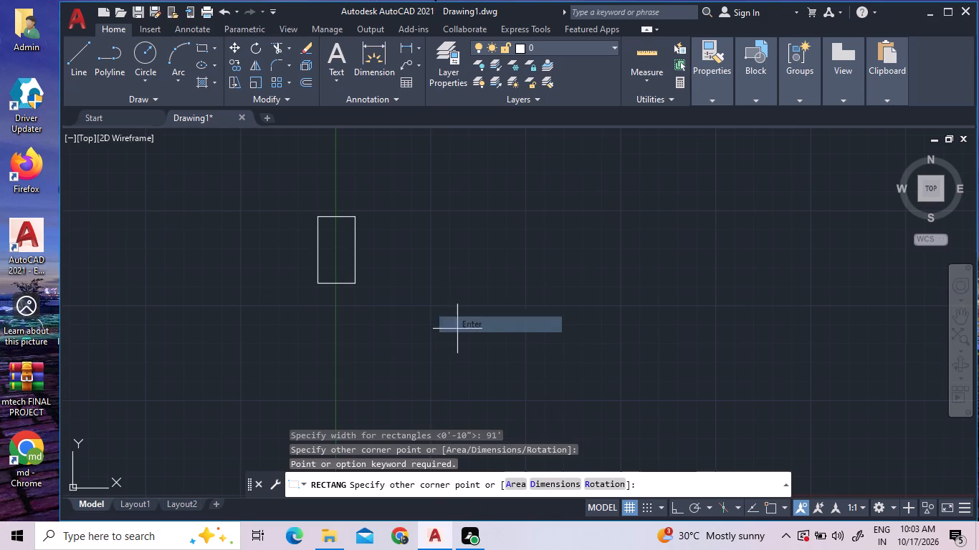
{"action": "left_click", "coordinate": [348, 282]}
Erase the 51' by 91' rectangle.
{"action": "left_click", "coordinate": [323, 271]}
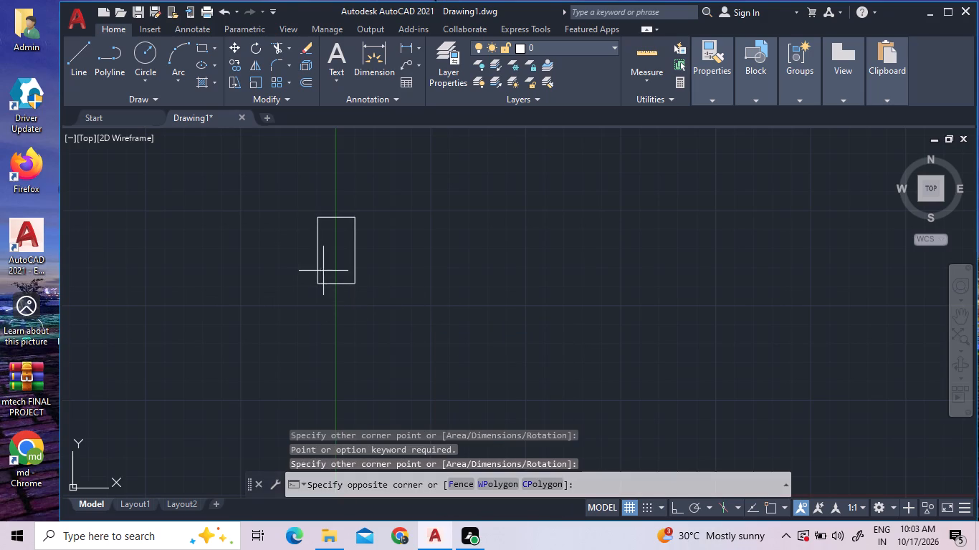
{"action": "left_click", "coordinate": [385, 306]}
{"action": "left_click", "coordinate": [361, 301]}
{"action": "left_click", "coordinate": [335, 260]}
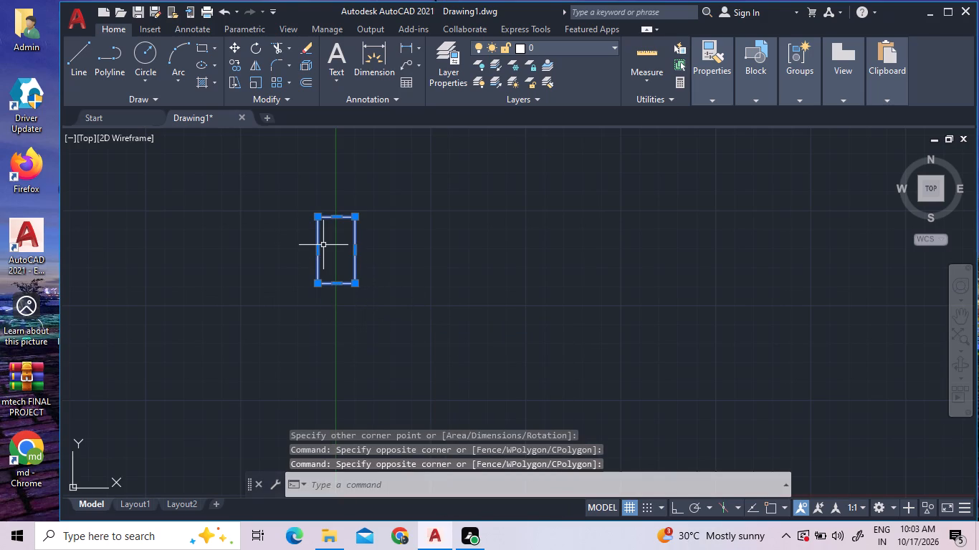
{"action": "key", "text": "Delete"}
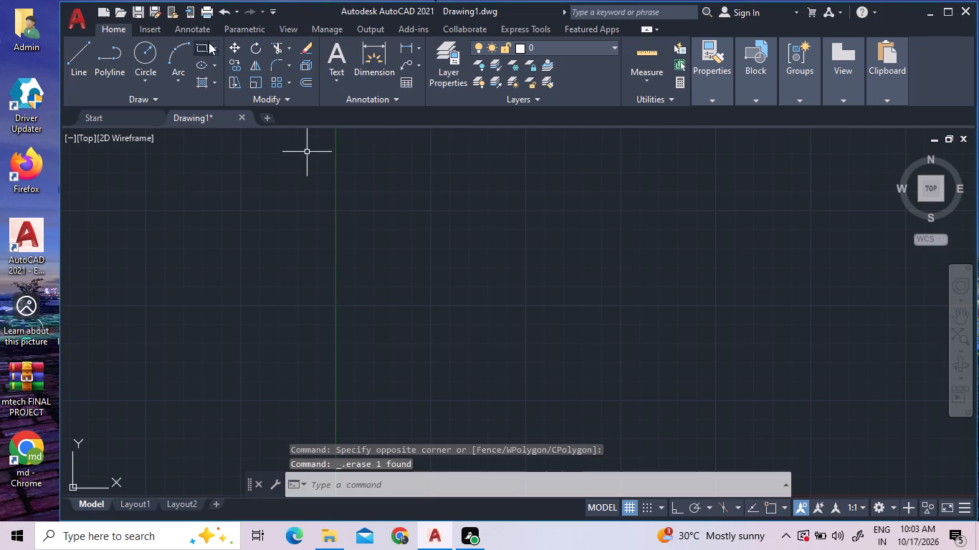
Draw a rectangle by dimensions with a length of 91' and a width of 51'.
{"action": "left_click", "coordinate": [195, 45]}
{"action": "left_click", "coordinate": [350, 231]}
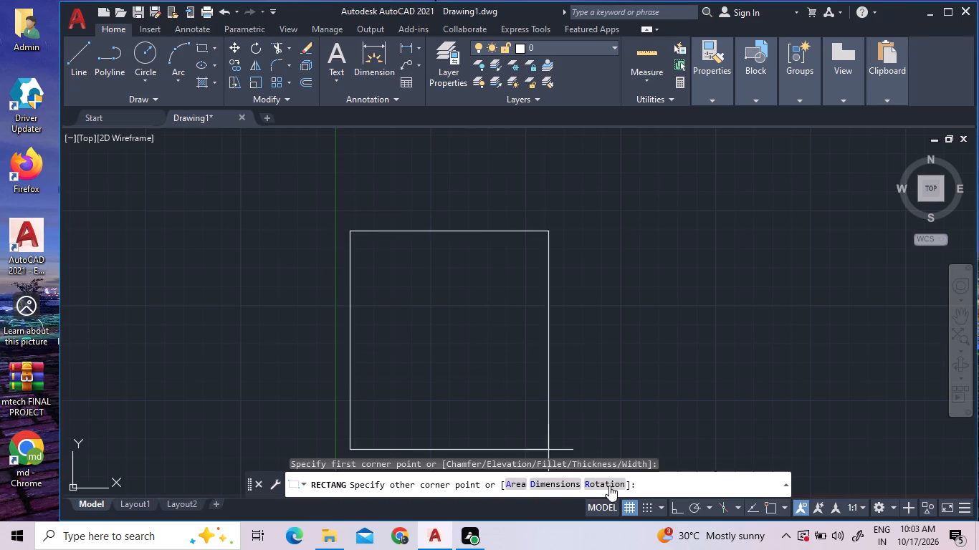
{"action": "left_click", "coordinate": [572, 484]}
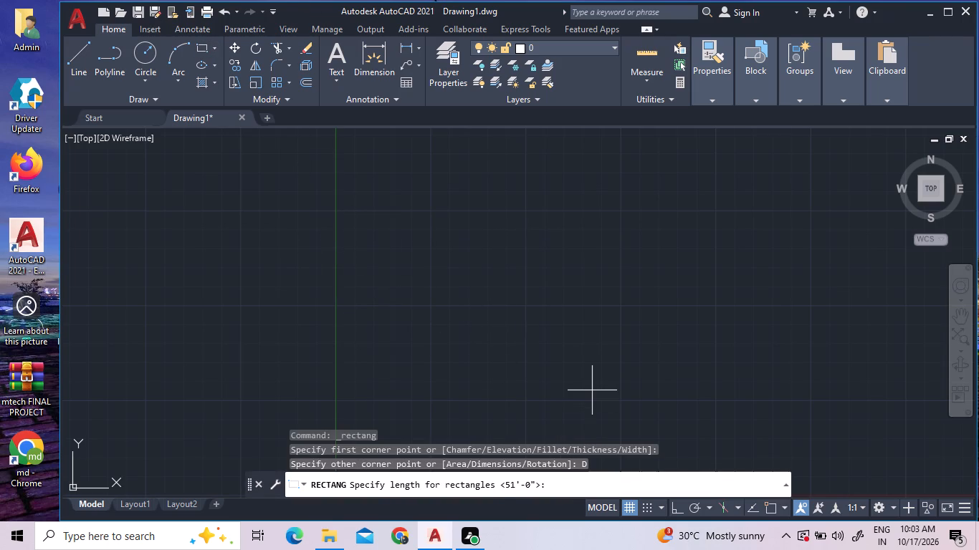
{"action": "type", "text": "91'"}
{"action": "key", "text": "Return"}
{"action": "type", "text": "51'"}
{"action": "key", "text": "Return"}
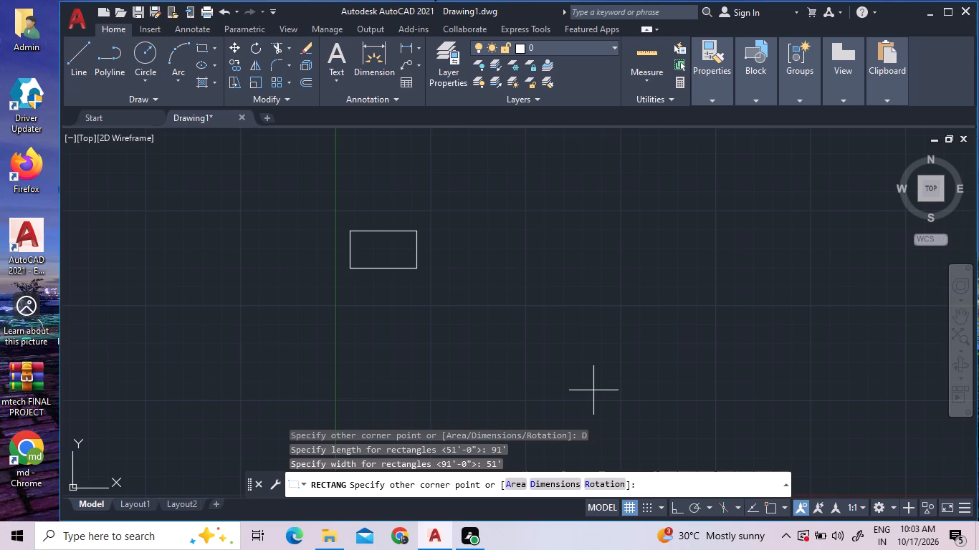
{"action": "left_click", "coordinate": [509, 304]}
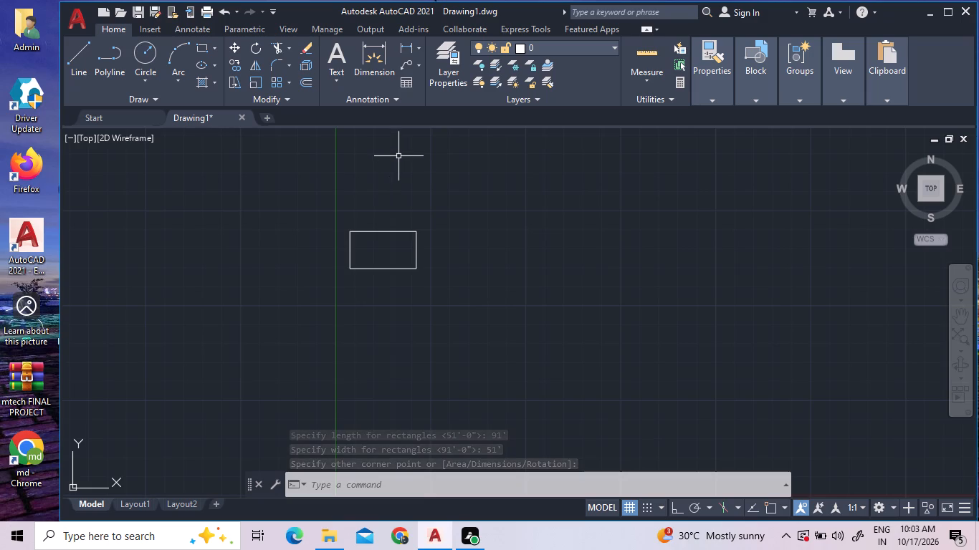
Offset the rectangle outward by 9".
{"action": "scroll", "coordinate": [403, 216], "scroll_direction": "up", "scroll_amount": 3}
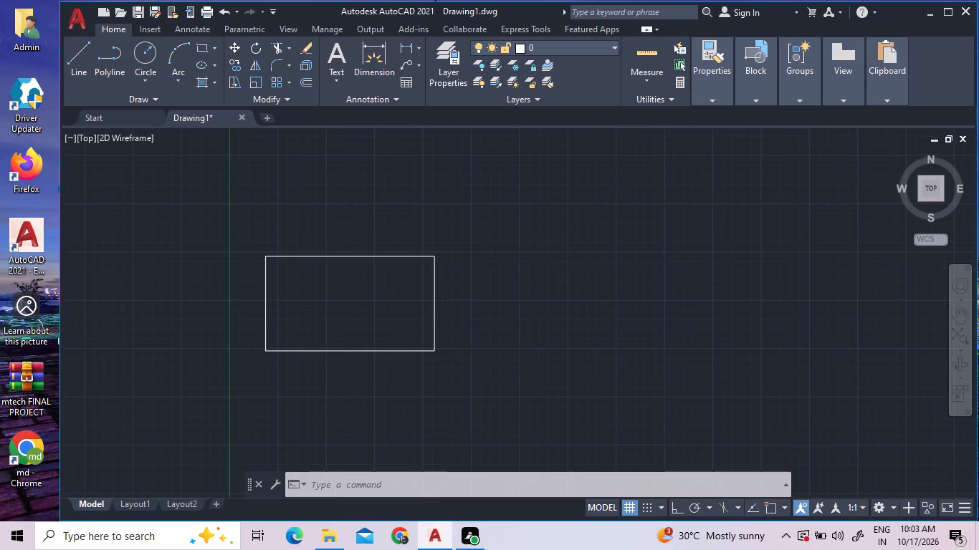
{"action": "scroll", "coordinate": [403, 216], "scroll_direction": "down", "scroll_amount": 1}
{"action": "scroll", "coordinate": [400, 312], "scroll_direction": "down", "scroll_amount": 2}
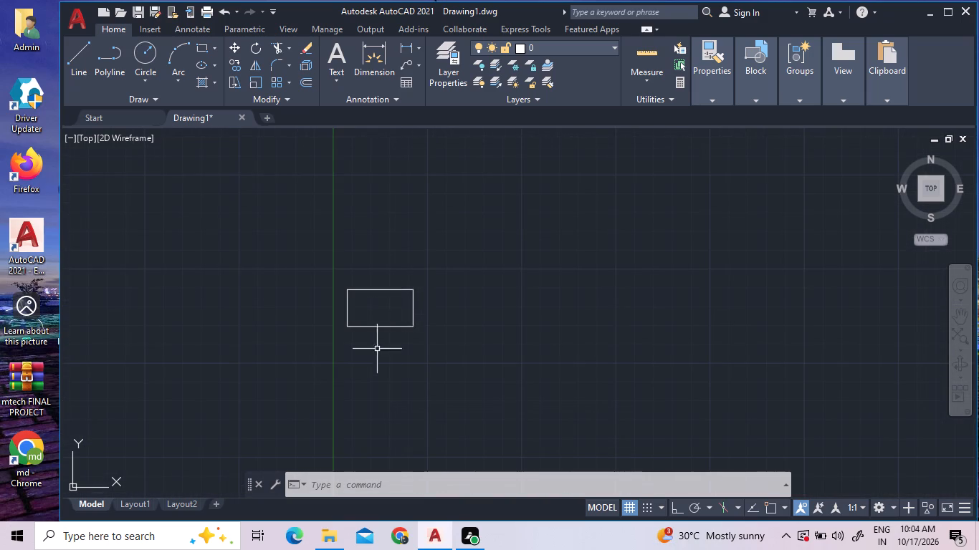
{"action": "scroll", "coordinate": [396, 327], "scroll_direction": "up", "scroll_amount": 1}
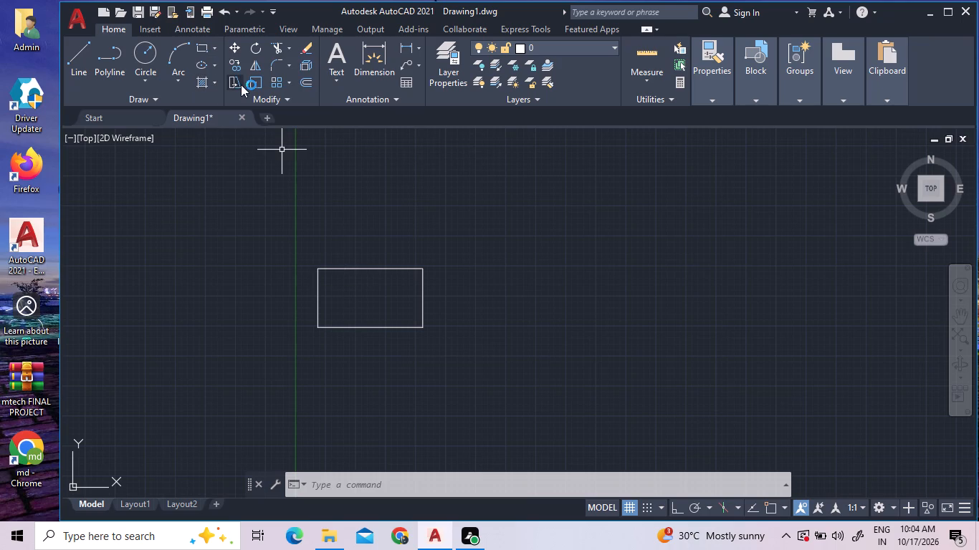
{"action": "left_click", "coordinate": [303, 85]}
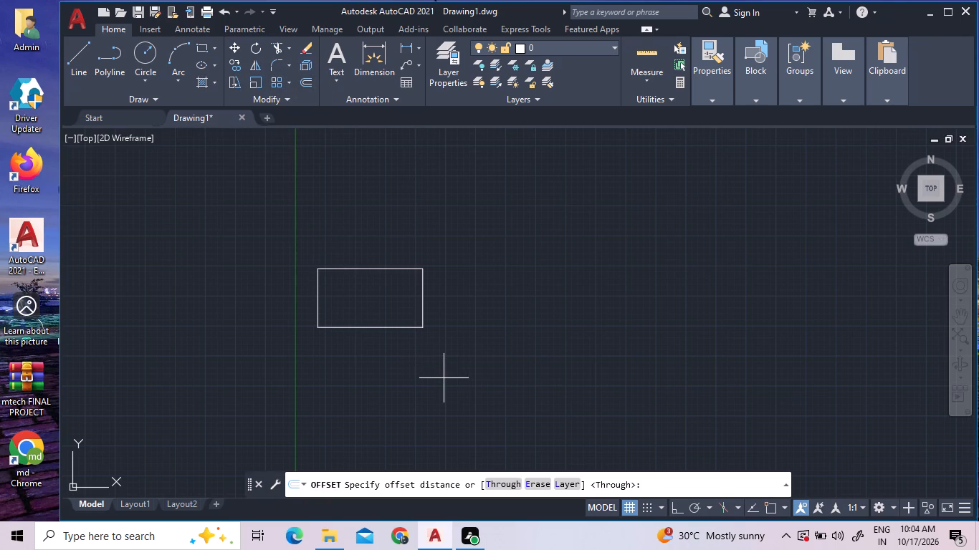
{"action": "key", "text": "9"}
{"action": "key", "text": "shift+quotedbl"}
{"action": "key", "text": "Return"}
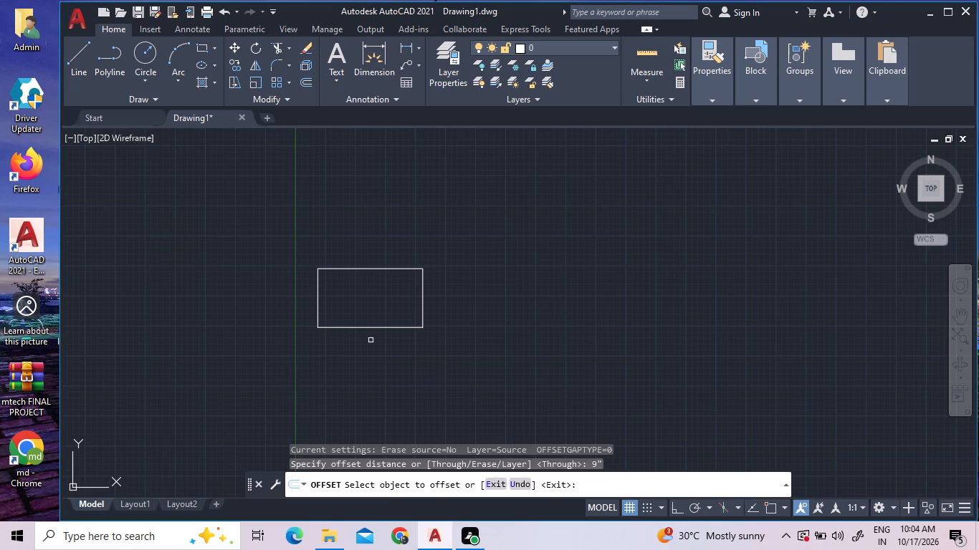
{"action": "double_click", "coordinate": [318, 307]}
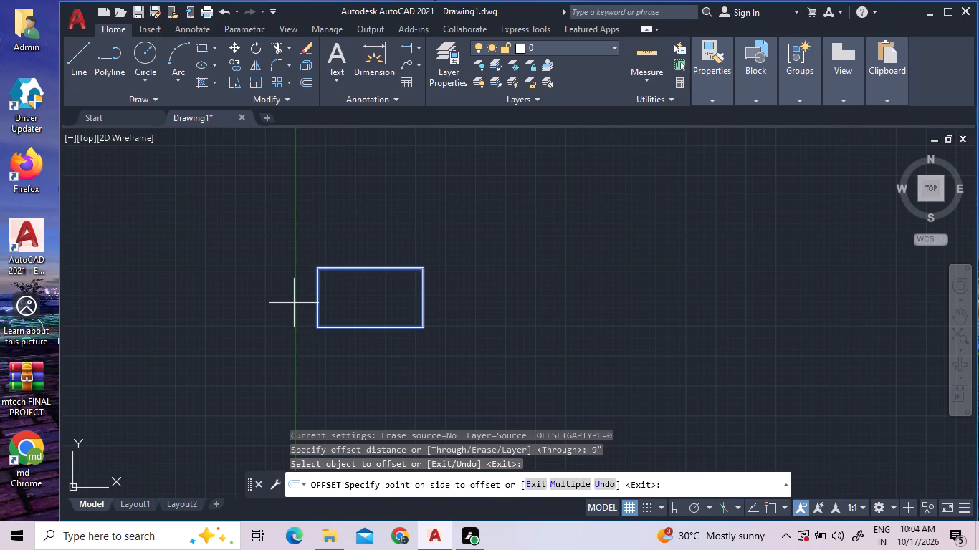
{"action": "left_click", "coordinate": [292, 302]}
Offset the new outer rectangle outward by the same 9" distance and finish the Offset command.
{"action": "scroll", "coordinate": [316, 294], "scroll_direction": "up", "scroll_amount": 5}
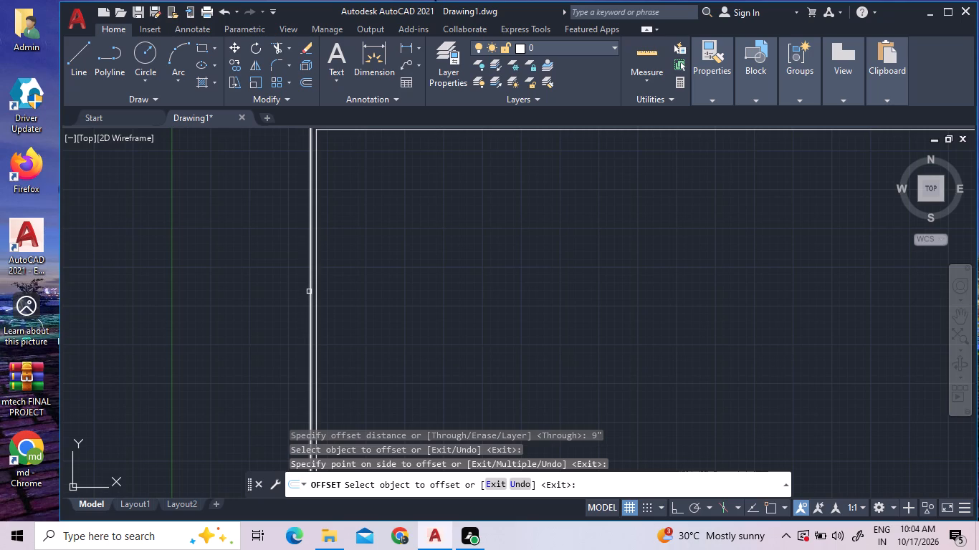
{"action": "double_click", "coordinate": [310, 292]}
{"action": "double_click", "coordinate": [252, 296]}
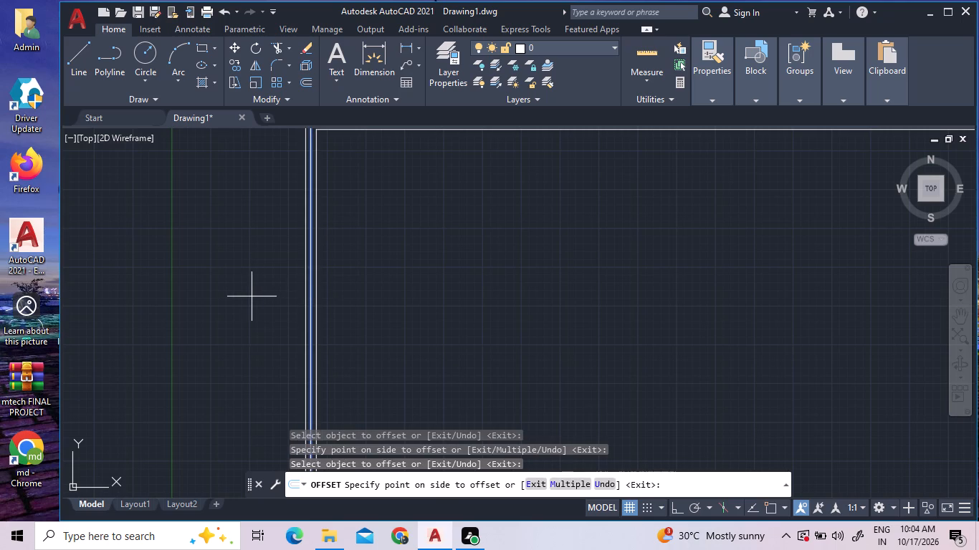
{"action": "scroll", "coordinate": [318, 358], "scroll_direction": "down", "scroll_amount": 3}
{"action": "scroll", "coordinate": [394, 390], "scroll_direction": "up", "scroll_amount": 1}
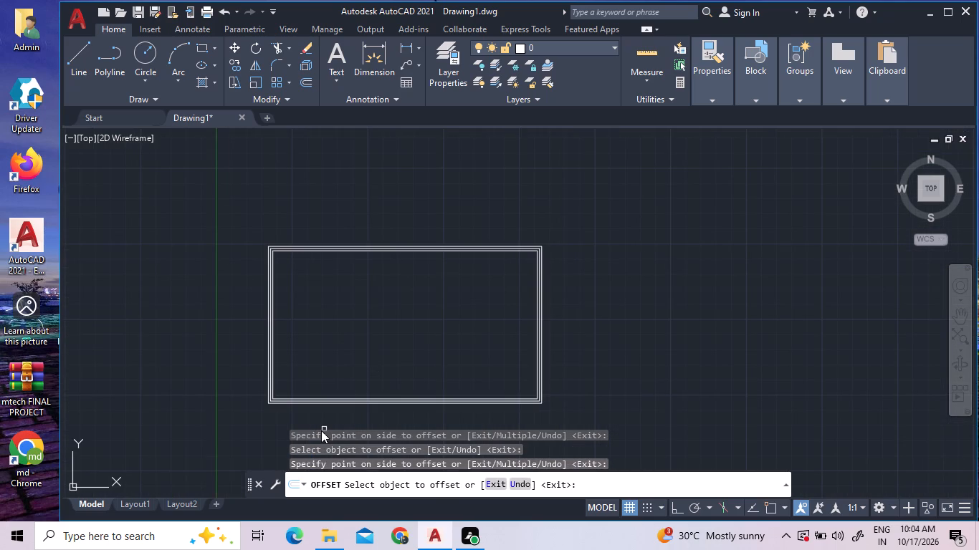
{"action": "scroll", "coordinate": [321, 428], "scroll_direction": "up", "scroll_amount": 4}
{"action": "scroll", "coordinate": [320, 410], "scroll_direction": "down", "scroll_amount": 2}
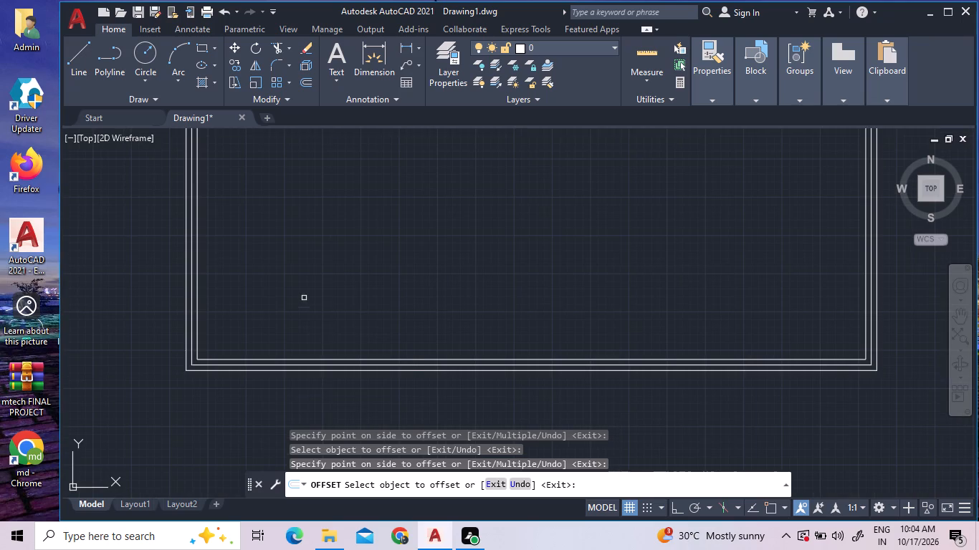
{"action": "right_click", "coordinate": [300, 295]}
{"action": "left_click", "coordinate": [313, 304]}
Turn on Ortho and draw a vertical line to the left of the nested rectangles, extending past their height.
{"action": "scroll", "coordinate": [347, 255], "scroll_direction": "down", "scroll_amount": 1}
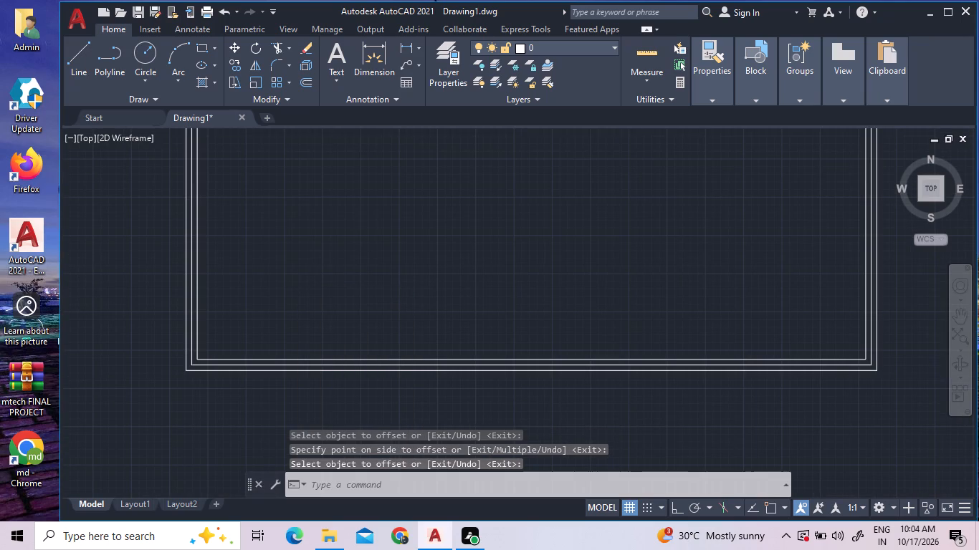
{"action": "scroll", "coordinate": [347, 255], "scroll_direction": "down", "scroll_amount": 2}
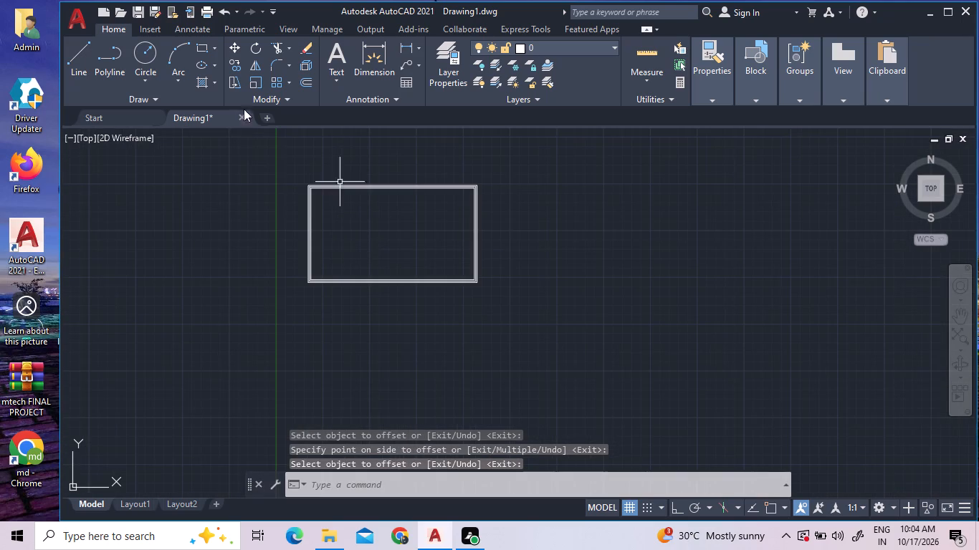
{"action": "left_click", "coordinate": [79, 53]}
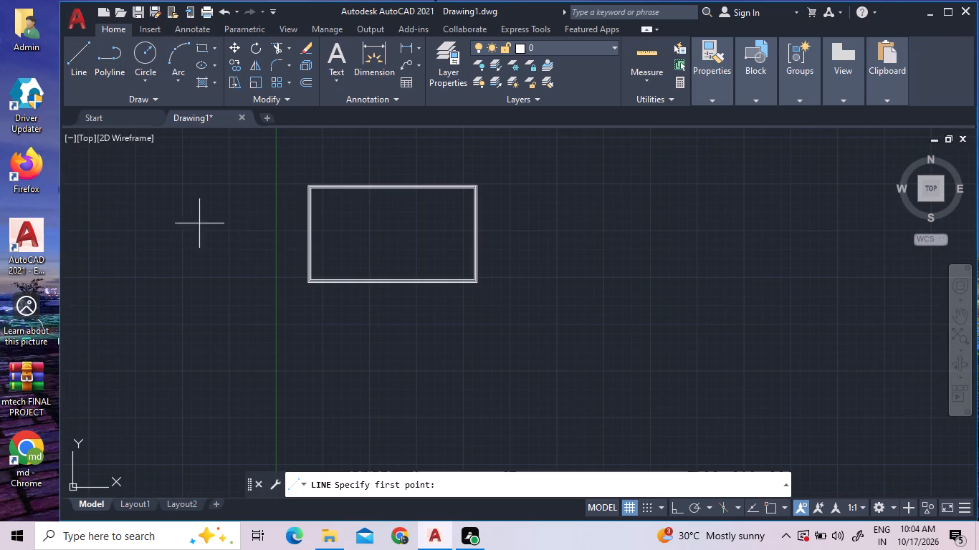
{"action": "left_click", "coordinate": [178, 169]}
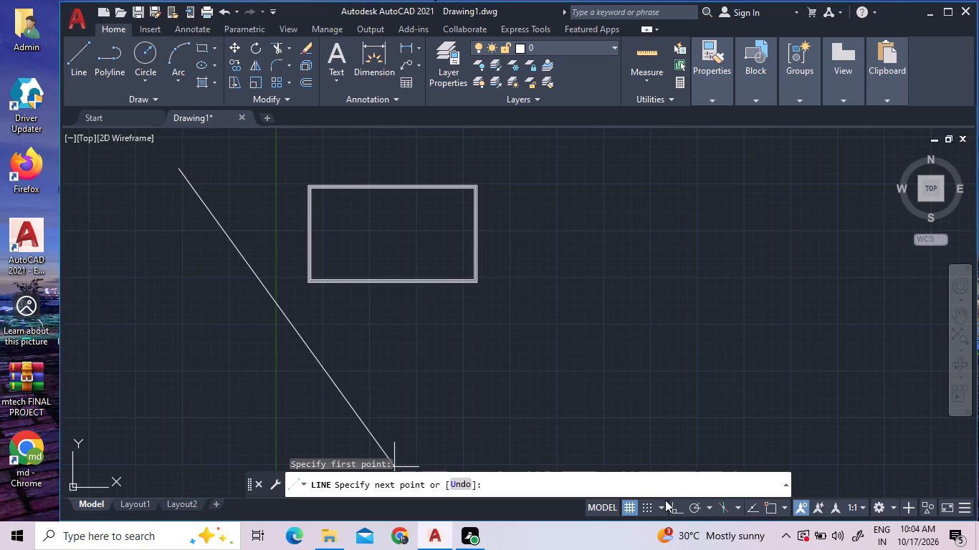
{"action": "left_click", "coordinate": [675, 506]}
{"action": "double_click", "coordinate": [191, 385]}
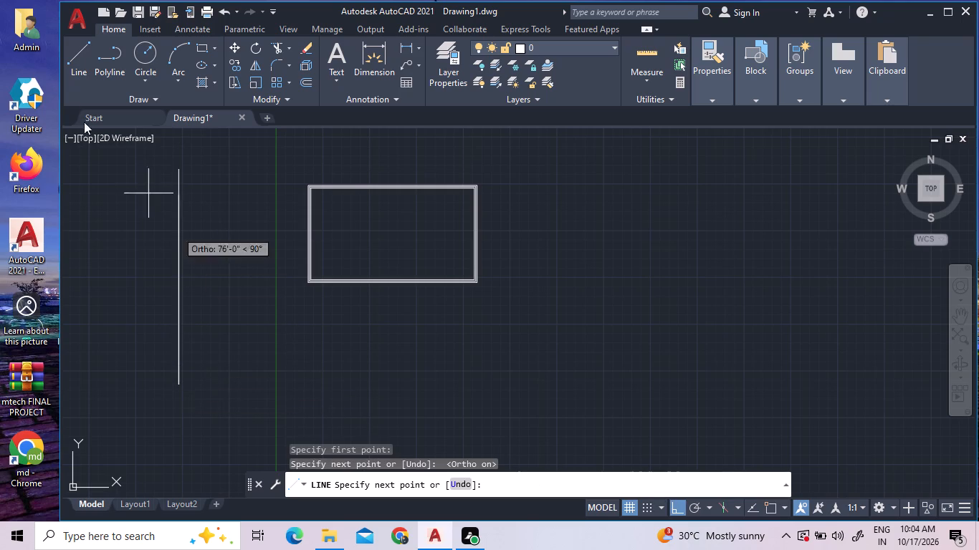
Draw a second, longer vertical line to the right of the nested rectangles and finish the Line command.
{"action": "left_click", "coordinate": [81, 58]}
{"action": "scroll", "coordinate": [480, 286], "scroll_direction": "down", "scroll_amount": 4}
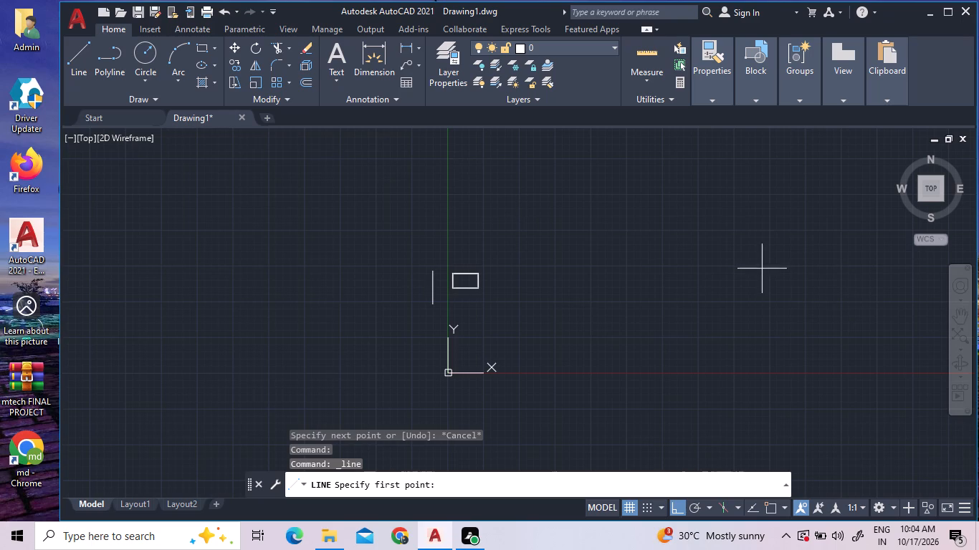
{"action": "double_click", "coordinate": [515, 263]}
{"action": "left_click", "coordinate": [522, 317]}
{"action": "right_click", "coordinate": [520, 312]}
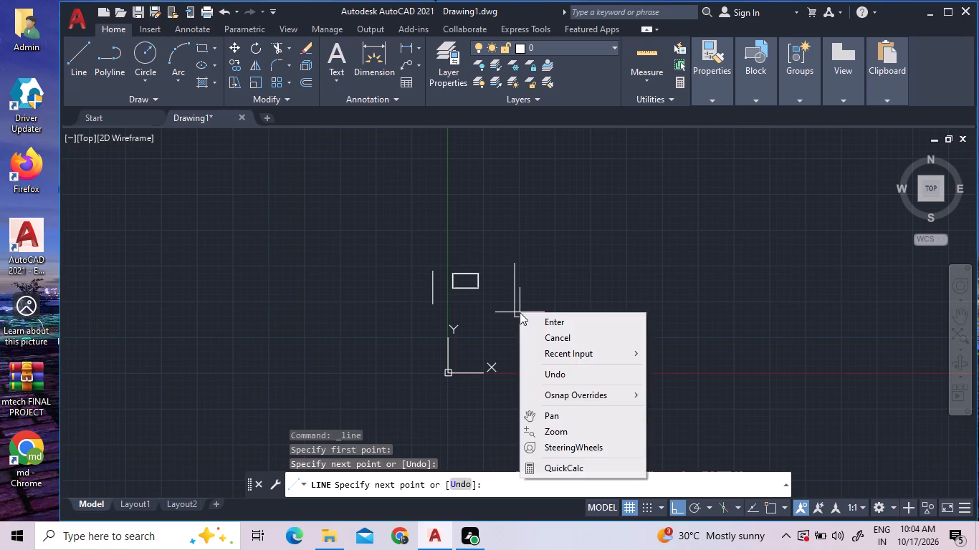
{"action": "left_click", "coordinate": [535, 319]}
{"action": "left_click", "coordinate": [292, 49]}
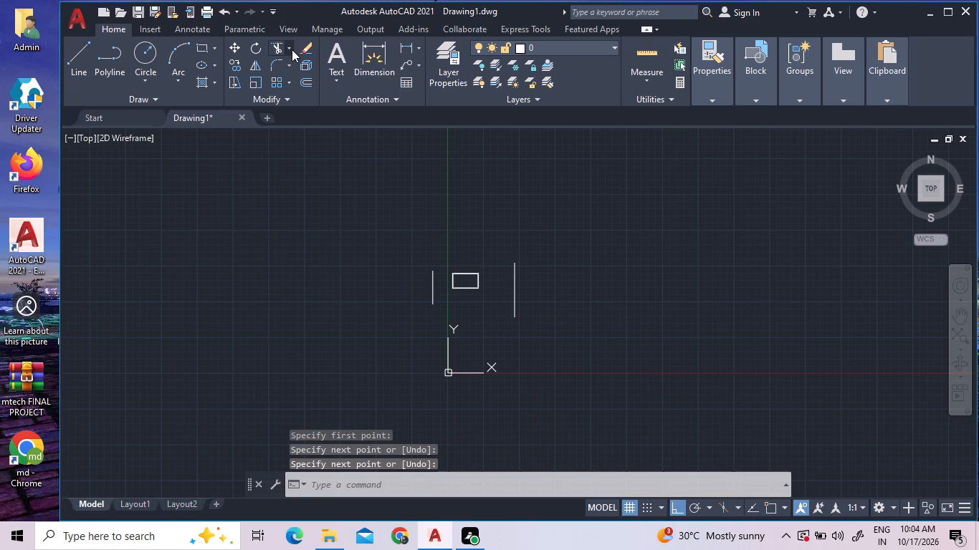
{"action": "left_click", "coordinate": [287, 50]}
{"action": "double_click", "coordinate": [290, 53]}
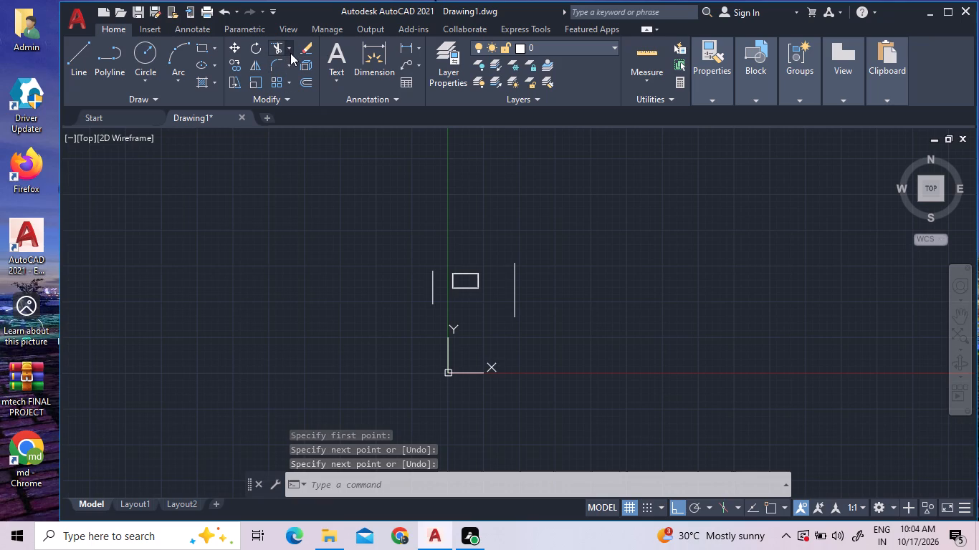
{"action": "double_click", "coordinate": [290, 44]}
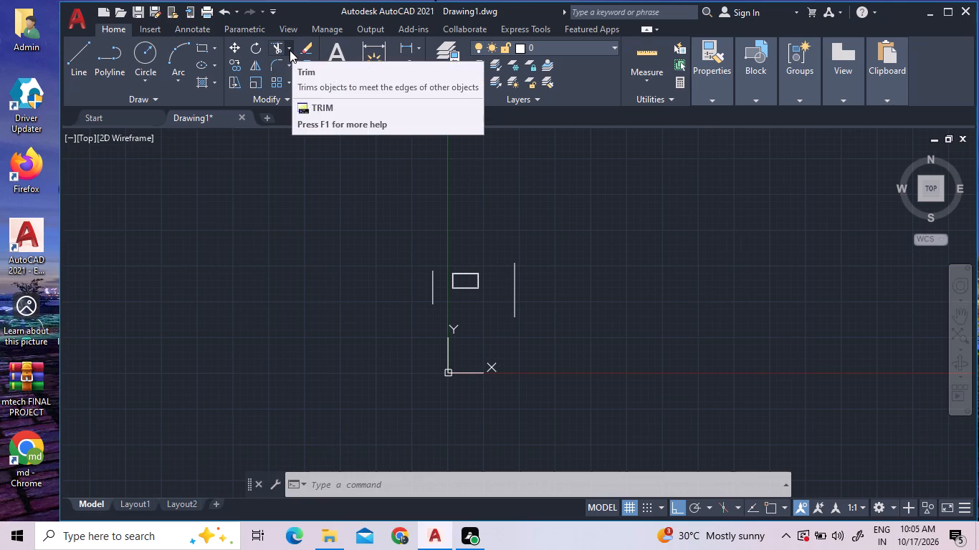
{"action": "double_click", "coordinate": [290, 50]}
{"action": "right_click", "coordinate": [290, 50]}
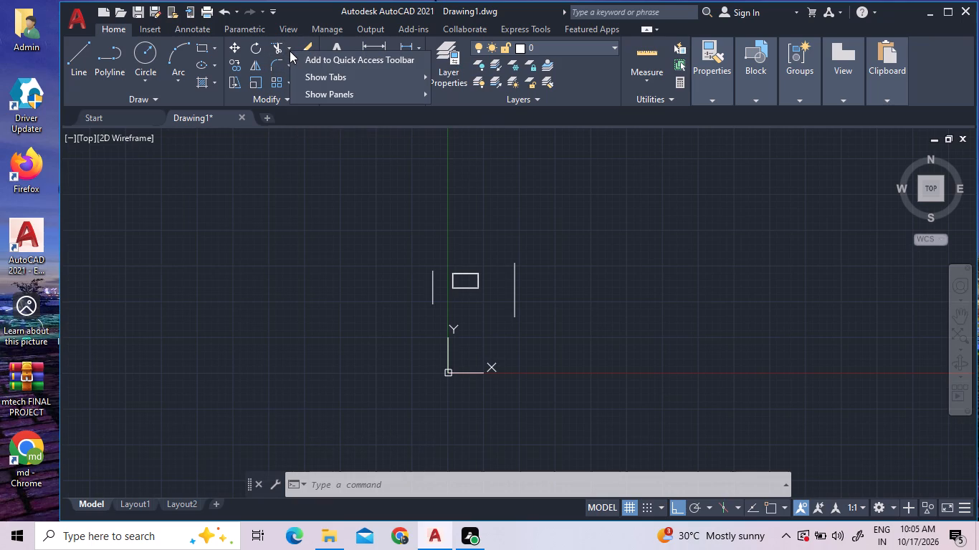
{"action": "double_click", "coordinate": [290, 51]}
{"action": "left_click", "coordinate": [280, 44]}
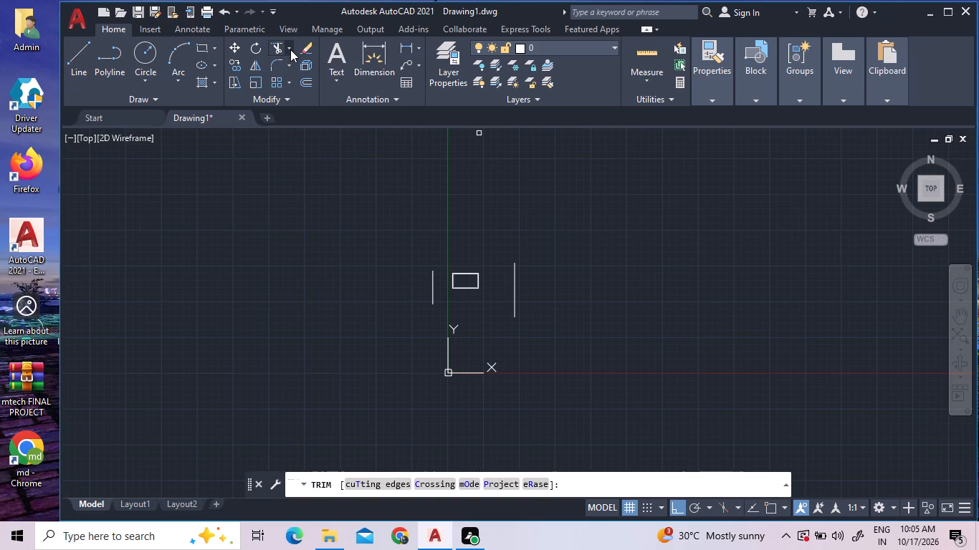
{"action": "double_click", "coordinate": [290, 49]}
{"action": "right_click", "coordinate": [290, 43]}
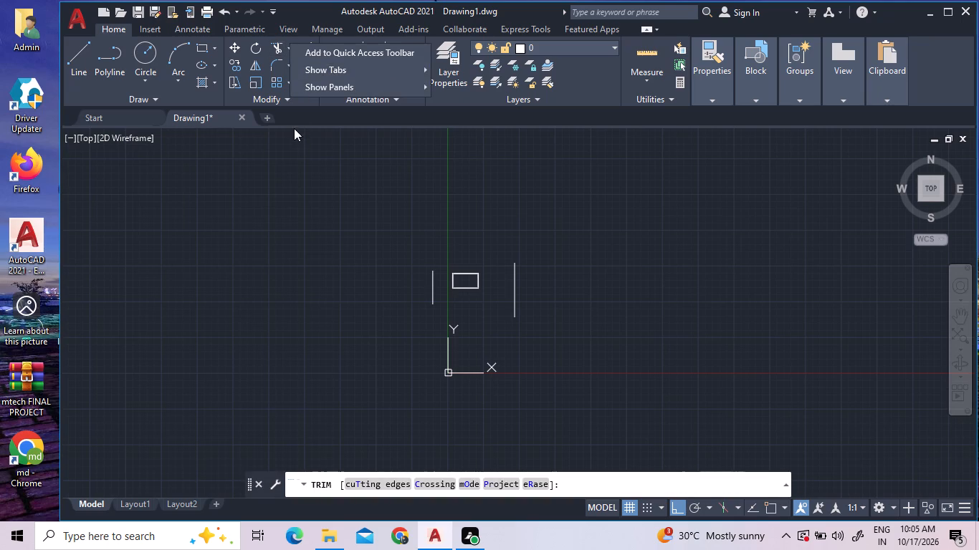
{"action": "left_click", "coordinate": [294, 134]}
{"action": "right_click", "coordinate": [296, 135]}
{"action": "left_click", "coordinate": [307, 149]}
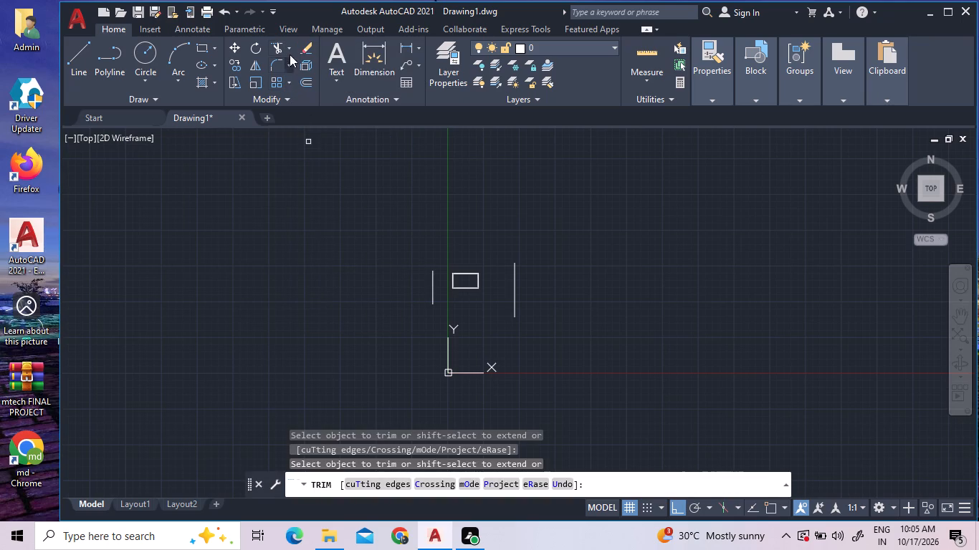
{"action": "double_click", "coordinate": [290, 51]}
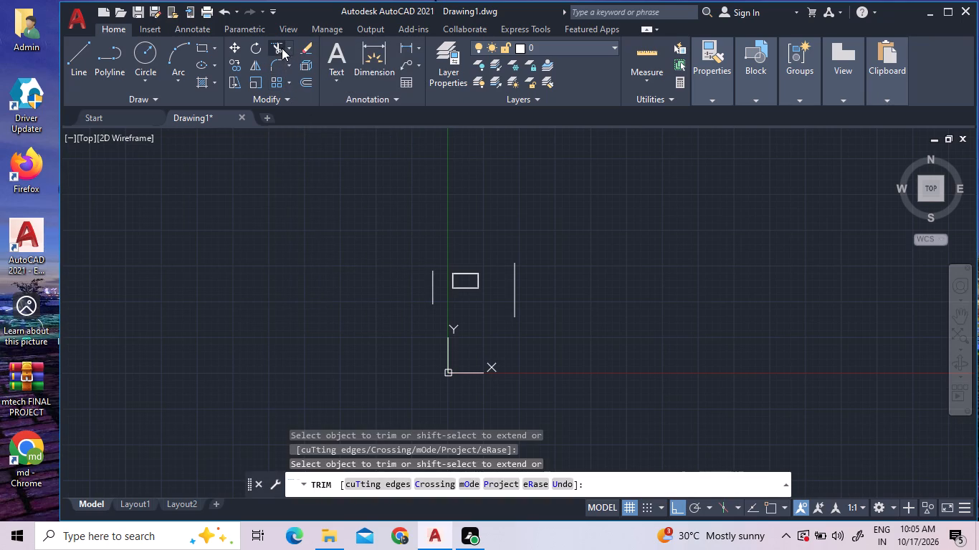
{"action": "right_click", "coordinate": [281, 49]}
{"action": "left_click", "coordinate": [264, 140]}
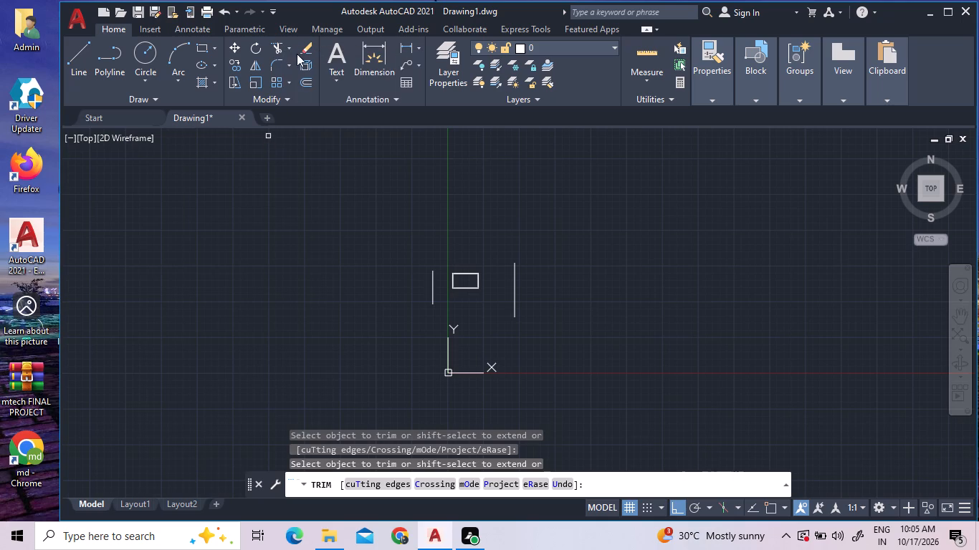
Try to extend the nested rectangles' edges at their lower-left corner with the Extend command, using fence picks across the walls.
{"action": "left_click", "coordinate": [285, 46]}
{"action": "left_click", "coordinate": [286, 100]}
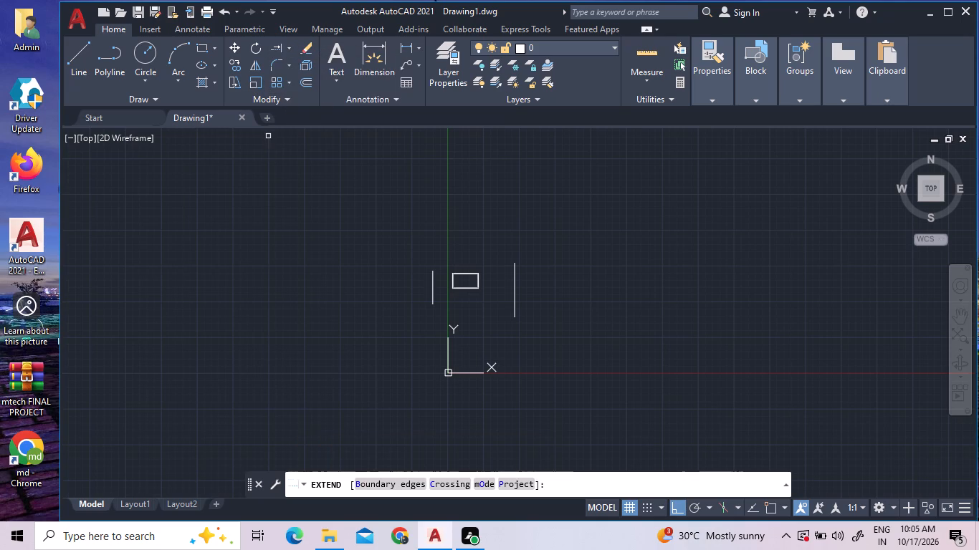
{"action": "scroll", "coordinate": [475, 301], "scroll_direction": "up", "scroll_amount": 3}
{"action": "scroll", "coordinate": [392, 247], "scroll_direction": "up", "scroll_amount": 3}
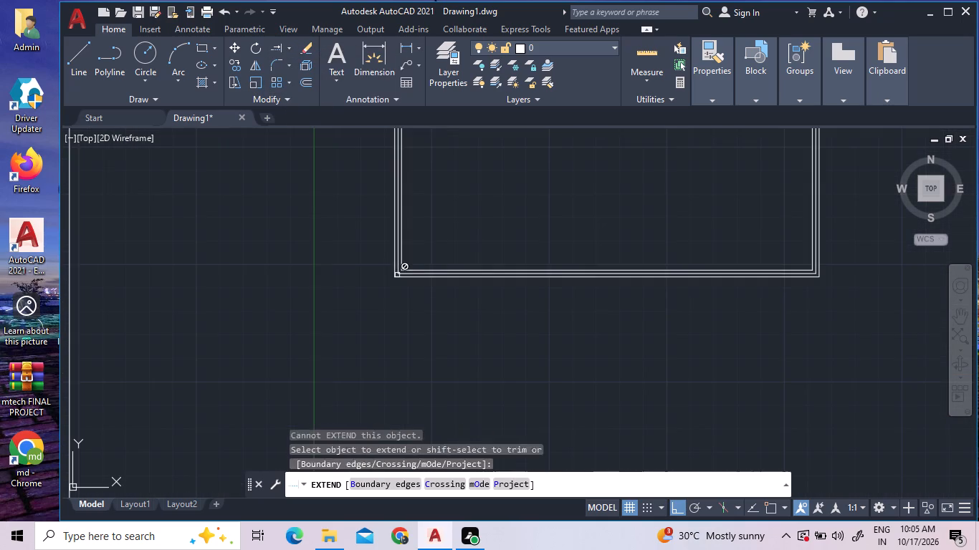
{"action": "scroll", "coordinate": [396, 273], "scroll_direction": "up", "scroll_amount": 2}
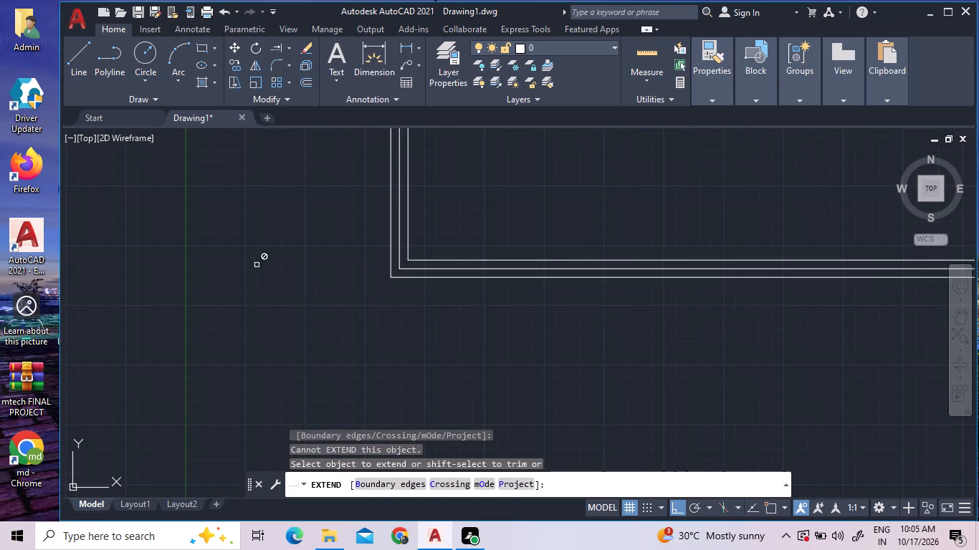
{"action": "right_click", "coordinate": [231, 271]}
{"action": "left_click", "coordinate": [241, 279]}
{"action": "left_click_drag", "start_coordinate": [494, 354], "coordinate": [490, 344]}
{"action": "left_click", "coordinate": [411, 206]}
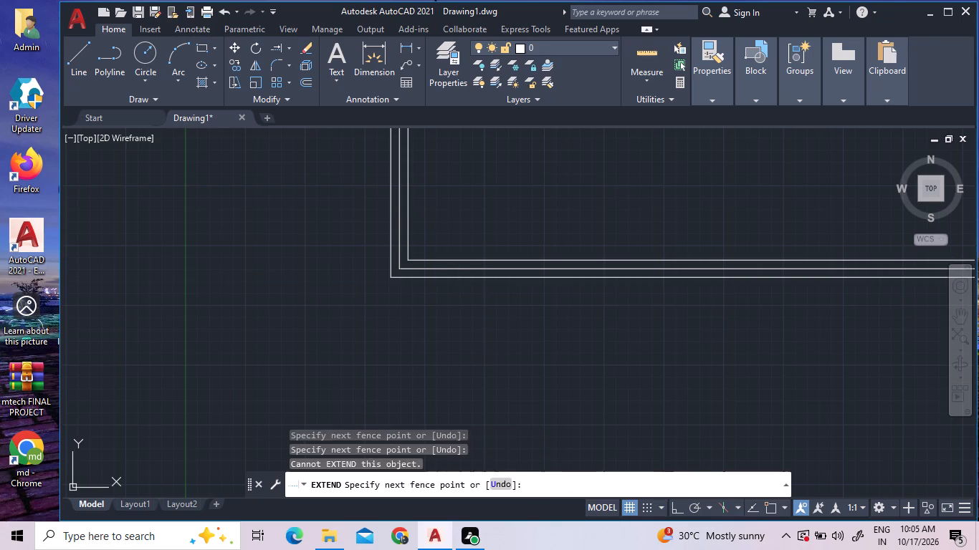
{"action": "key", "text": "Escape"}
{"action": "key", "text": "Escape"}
Explode the three nested rectangles into separate lines.
{"action": "left_click", "coordinate": [487, 326]}
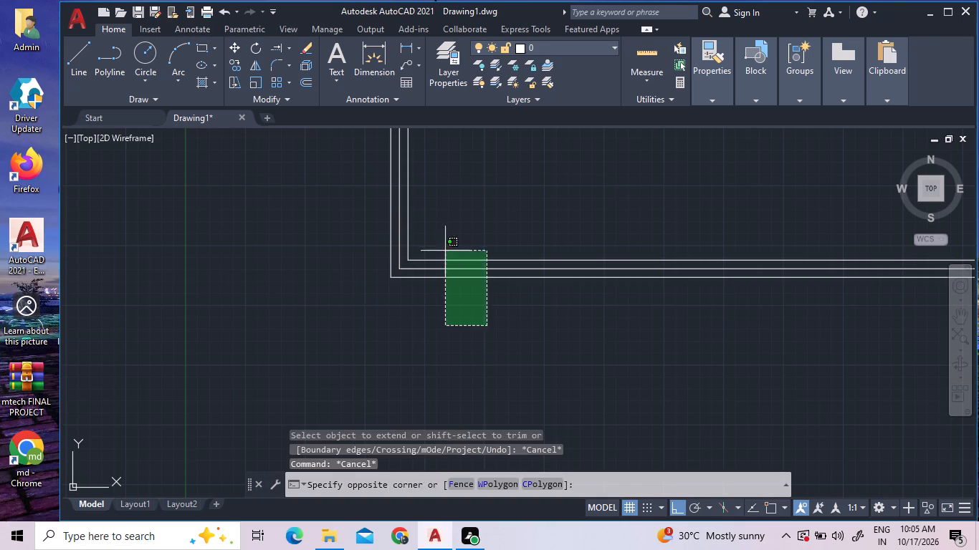
{"action": "left_click", "coordinate": [433, 234]}
{"action": "type", "text": "x"}
{"action": "key", "text": "space"}
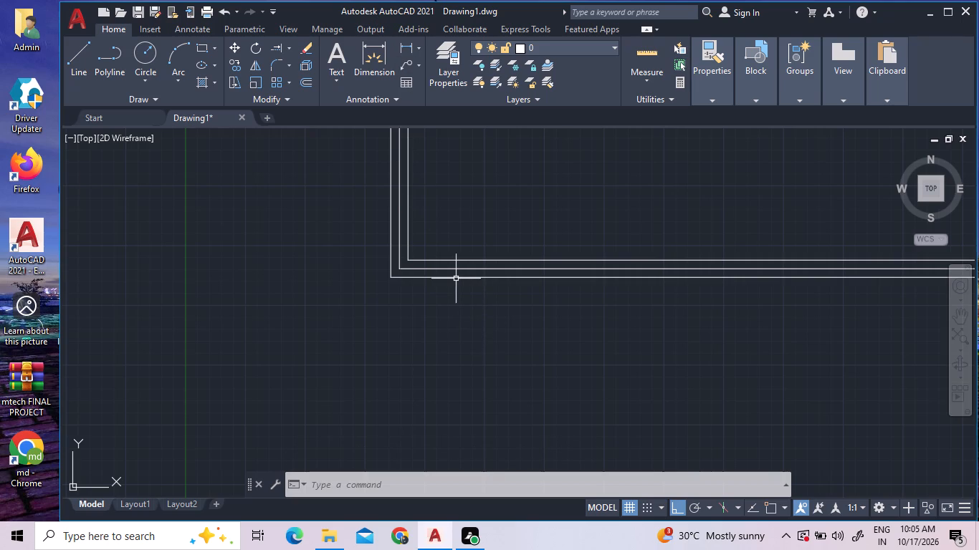
{"action": "key", "text": "Escape"}
{"action": "key", "text": "Escape"}
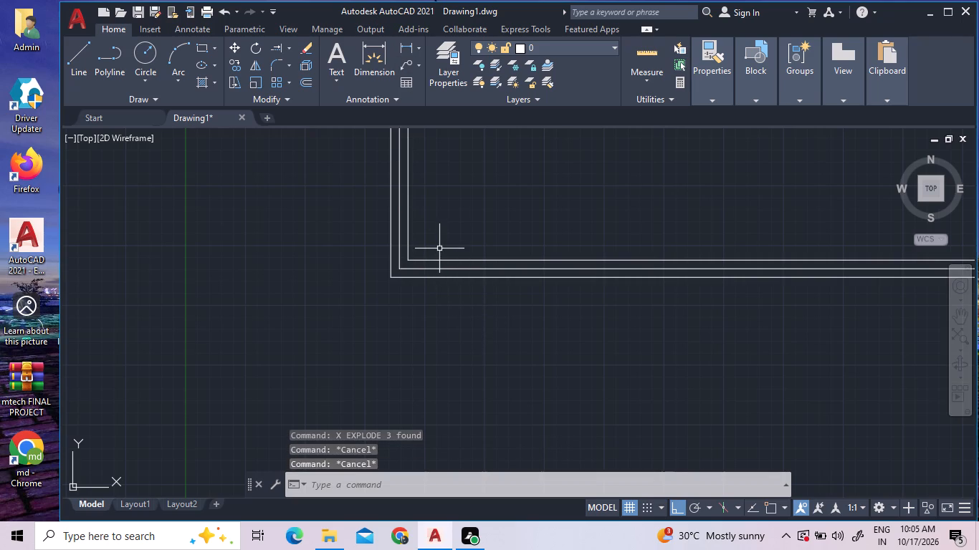
Start Extend and try to extend the outermost bottom wall line from its lower-left corner toward the left vertical line.
{"action": "scroll", "coordinate": [439, 246], "scroll_direction": "down", "scroll_amount": 3}
{"action": "middle_click_drag", "start_coordinate": [439, 242], "coordinate": [248, 194]}
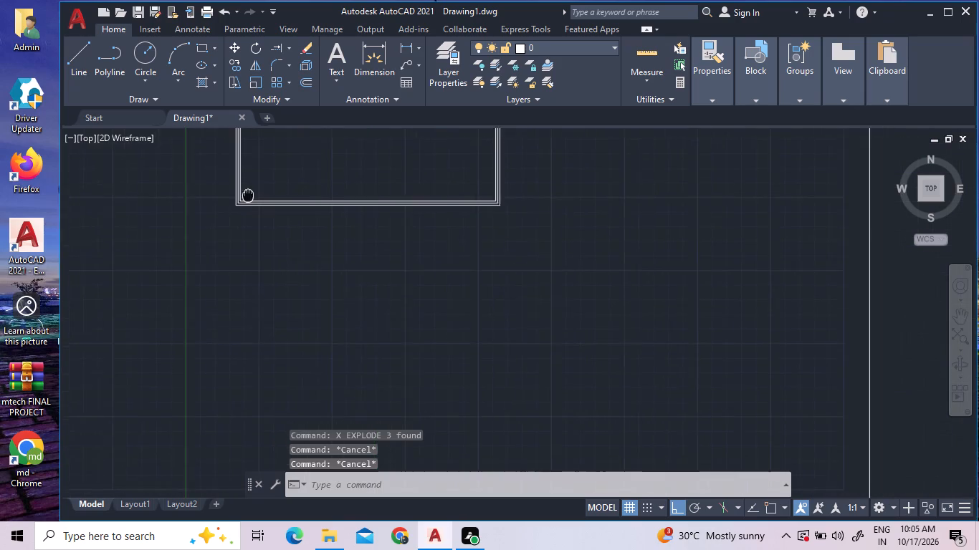
{"action": "middle_click_drag", "start_coordinate": [248, 194], "coordinate": [325, 278]}
{"action": "scroll", "coordinate": [330, 290], "scroll_direction": "up", "scroll_amount": 2}
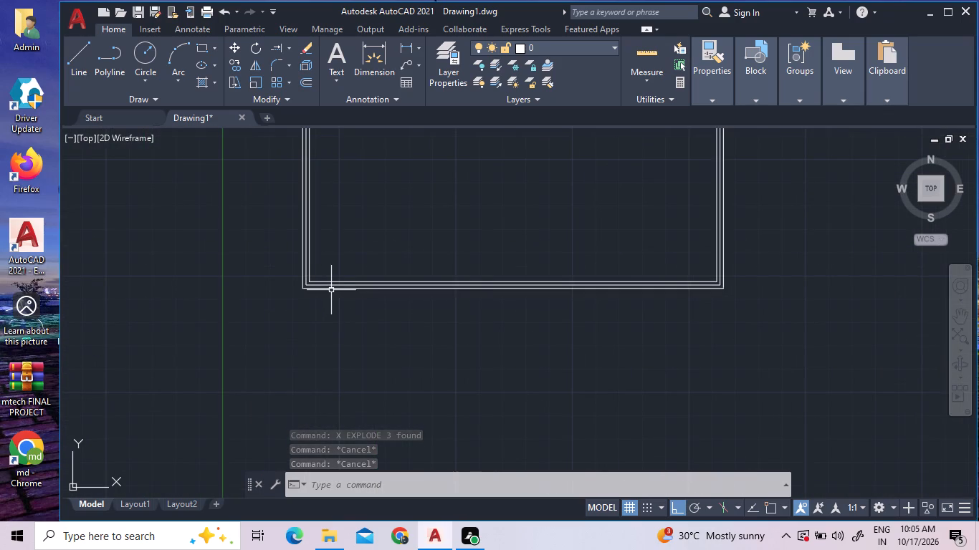
{"action": "double_click", "coordinate": [279, 44]}
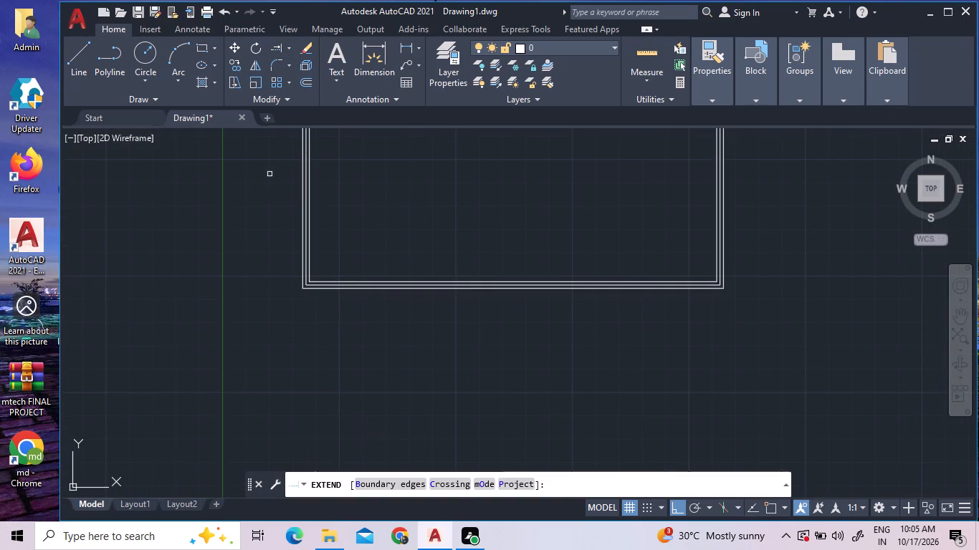
{"action": "scroll", "coordinate": [296, 283], "scroll_direction": "up", "scroll_amount": 5}
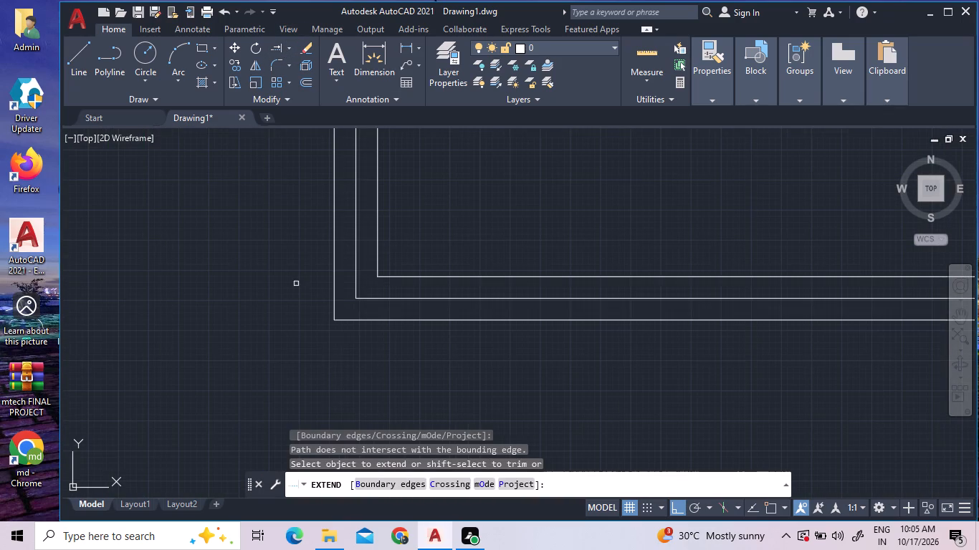
{"action": "double_click", "coordinate": [343, 319]}
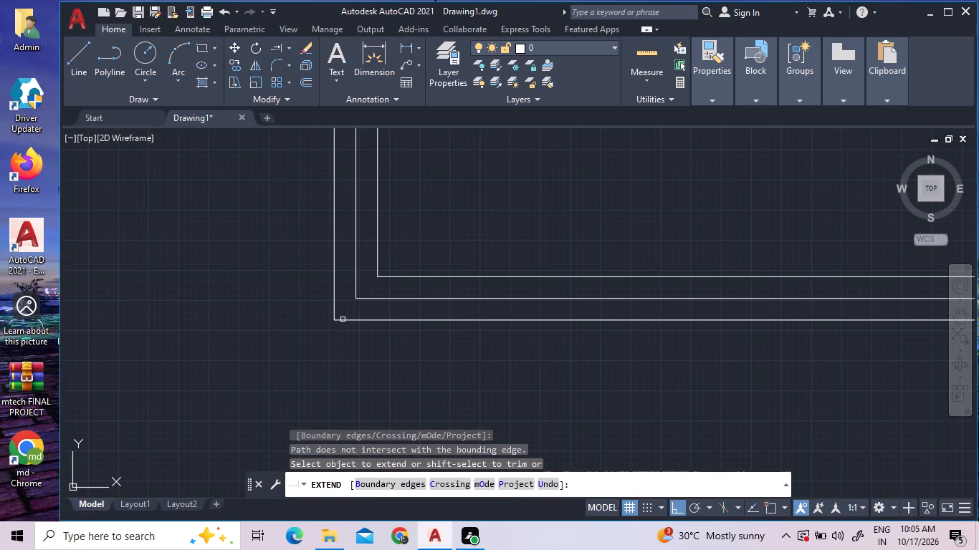
{"action": "left_click", "coordinate": [494, 319]}
Extend the middle bottom wall line at the lower-right corner to meet the outermost right wall line.
{"action": "scroll", "coordinate": [493, 317], "scroll_direction": "down", "scroll_amount": 2}
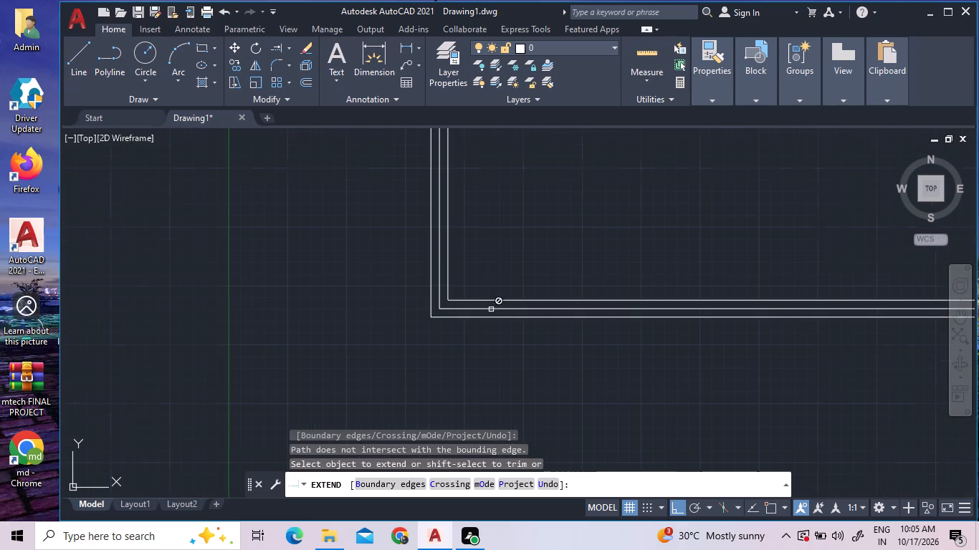
{"action": "scroll", "coordinate": [500, 322], "scroll_direction": "down", "scroll_amount": 4}
{"action": "scroll", "coordinate": [520, 324], "scroll_direction": "up", "scroll_amount": 2}
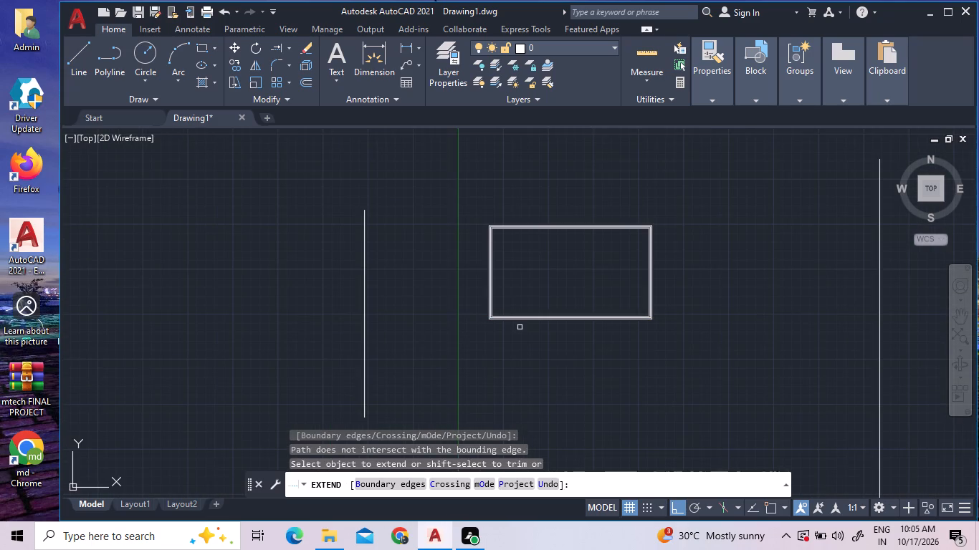
{"action": "scroll", "coordinate": [520, 326], "scroll_direction": "up", "scroll_amount": 1}
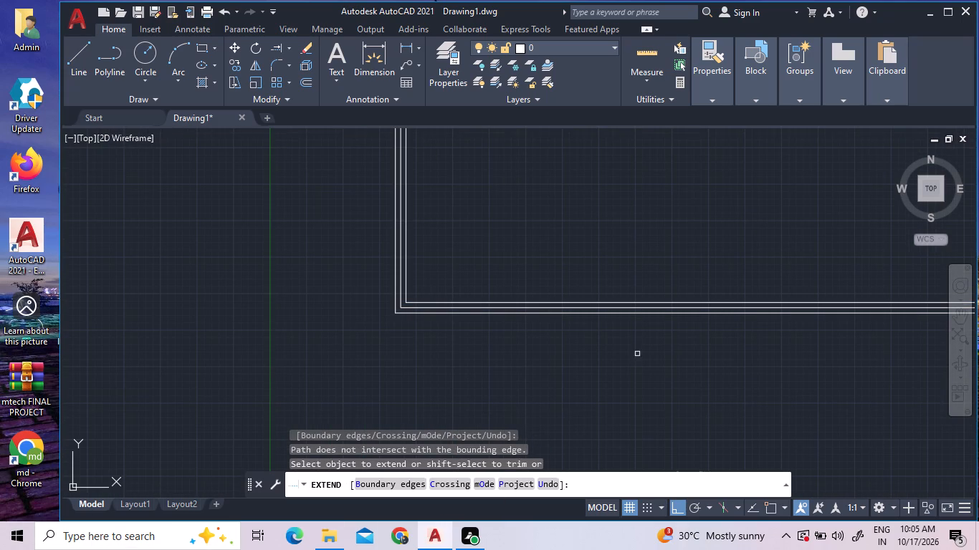
{"action": "scroll", "coordinate": [0, 496], "scroll_direction": "down", "scroll_amount": 5}
{"action": "scroll", "coordinate": [978, 433], "scroll_direction": "down", "scroll_amount": 1}
{"action": "scroll", "coordinate": [867, 337], "scroll_direction": "down", "scroll_amount": 3}
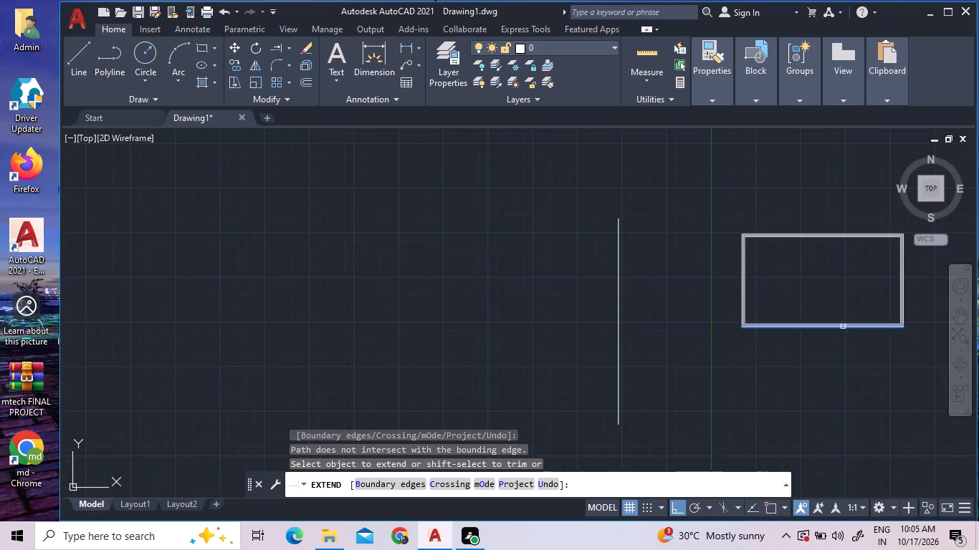
{"action": "scroll", "coordinate": [919, 323], "scroll_direction": "up", "scroll_amount": 4}
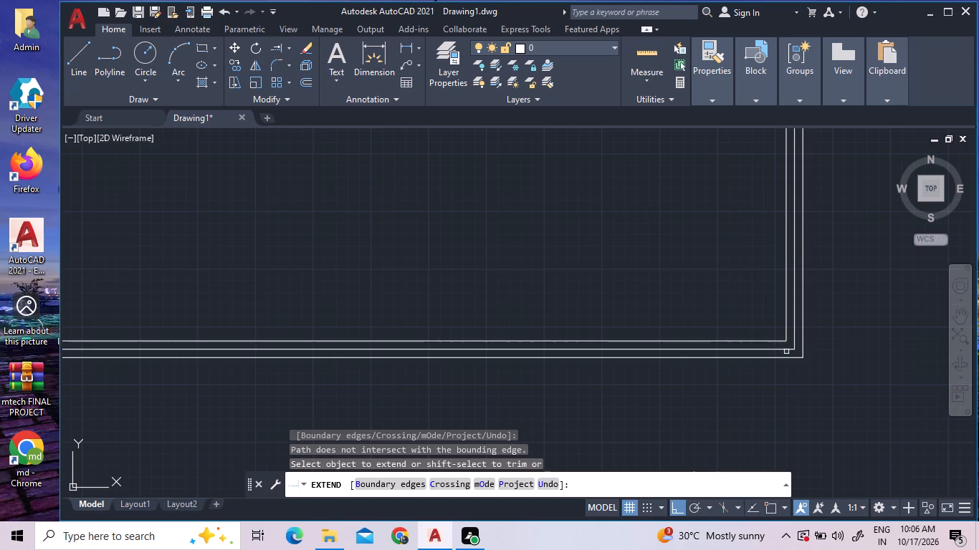
{"action": "double_click", "coordinate": [784, 347]}
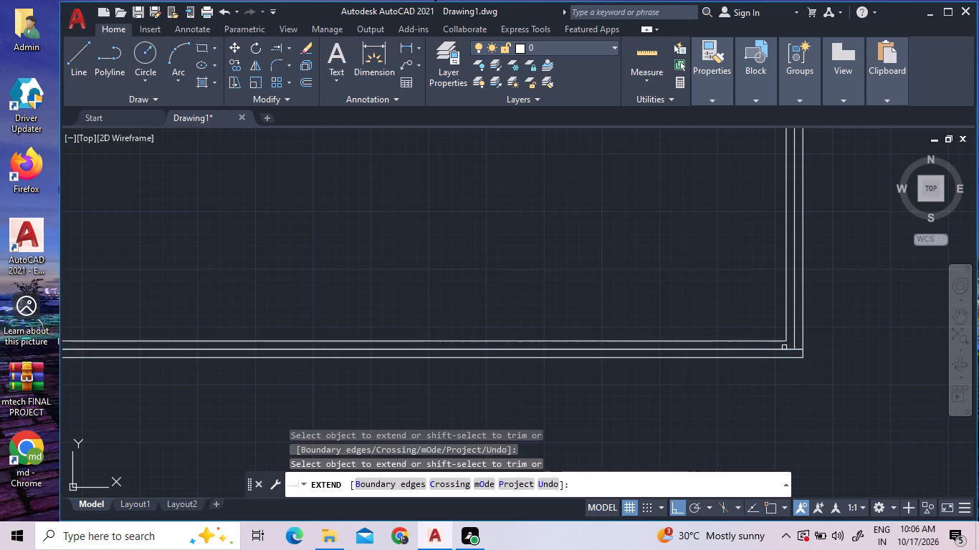
{"action": "triple_click", "coordinate": [785, 349]}
{"action": "left_click", "coordinate": [786, 349]}
Extend the outermost bottom wall line in both directions to the right and left vertical lines.
{"action": "scroll", "coordinate": [786, 349], "scroll_direction": "down", "scroll_amount": 2}
{"action": "triple_click", "coordinate": [786, 349]}
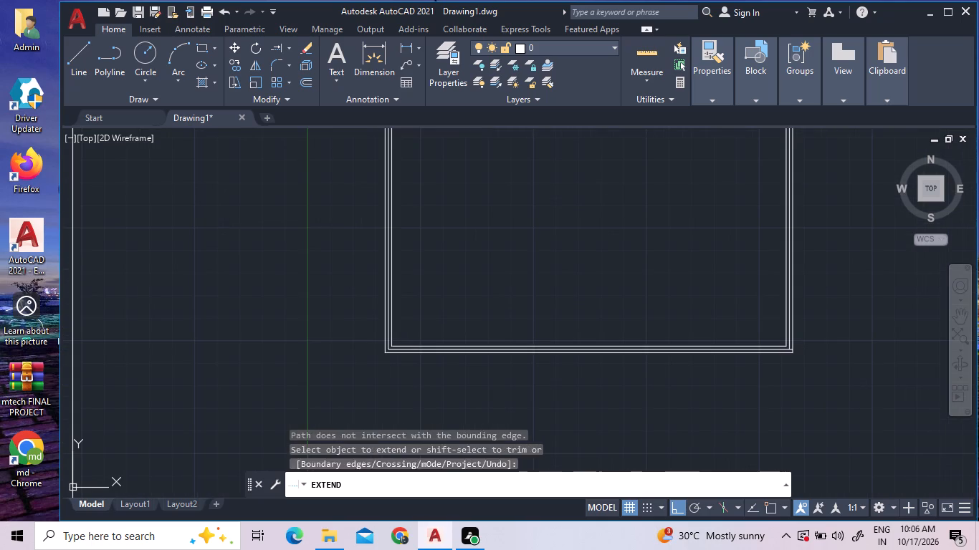
{"action": "scroll", "coordinate": [786, 349], "scroll_direction": "down", "scroll_amount": 3}
{"action": "double_click", "coordinate": [786, 349]}
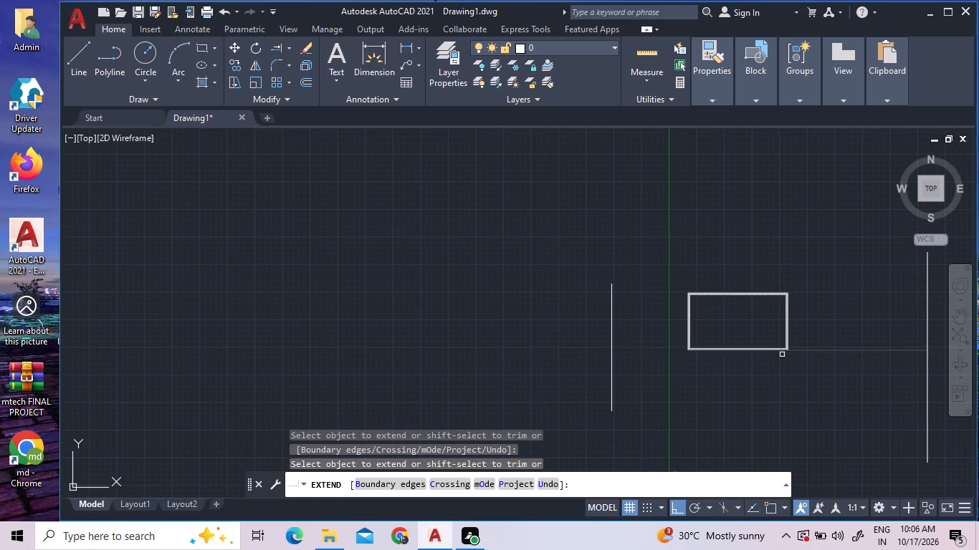
{"action": "left_click", "coordinate": [781, 349]}
Extend the middle bottom wall line leftward to the left vertical line.
{"action": "scroll", "coordinate": [771, 354], "scroll_direction": "up", "scroll_amount": 5}
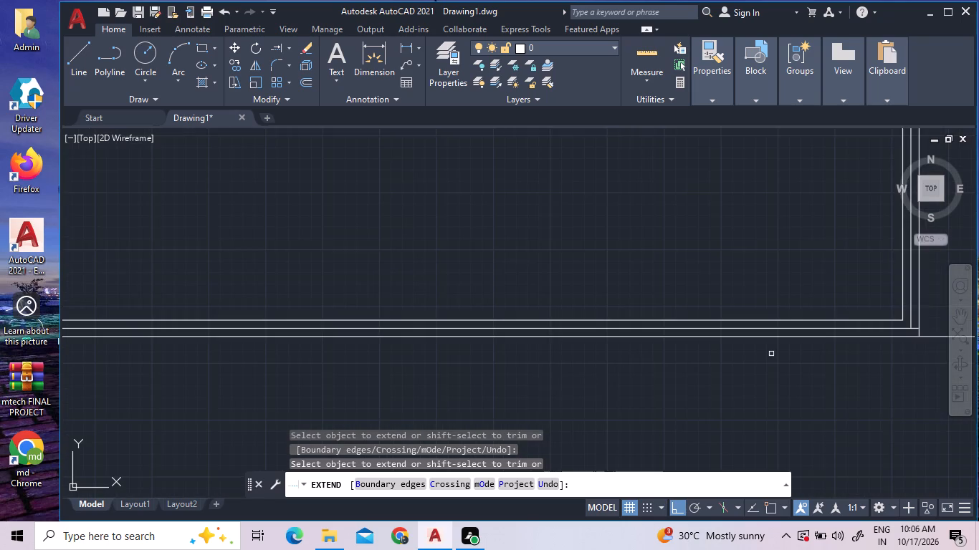
{"action": "scroll", "coordinate": [771, 354], "scroll_direction": "down", "scroll_amount": 2}
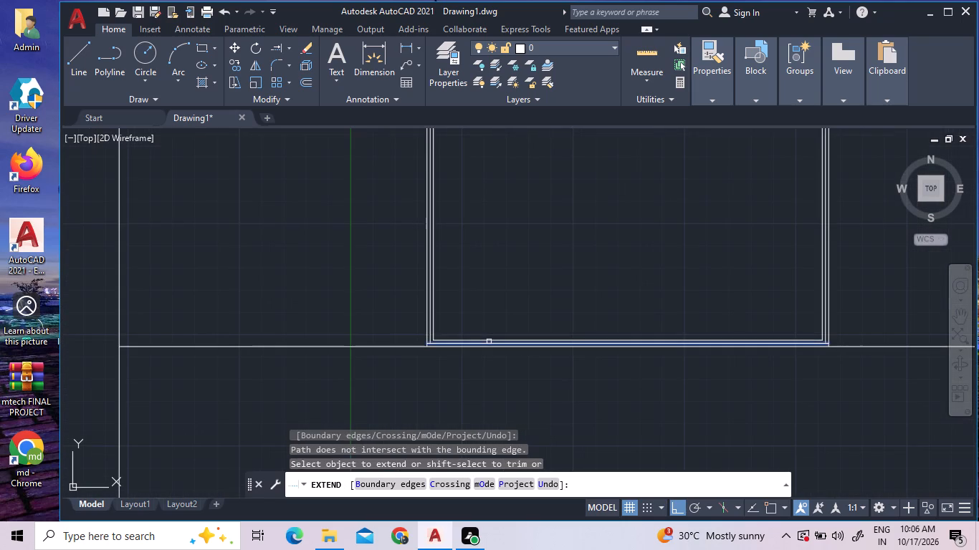
{"action": "double_click", "coordinate": [489, 342]}
{"action": "double_click", "coordinate": [479, 342]}
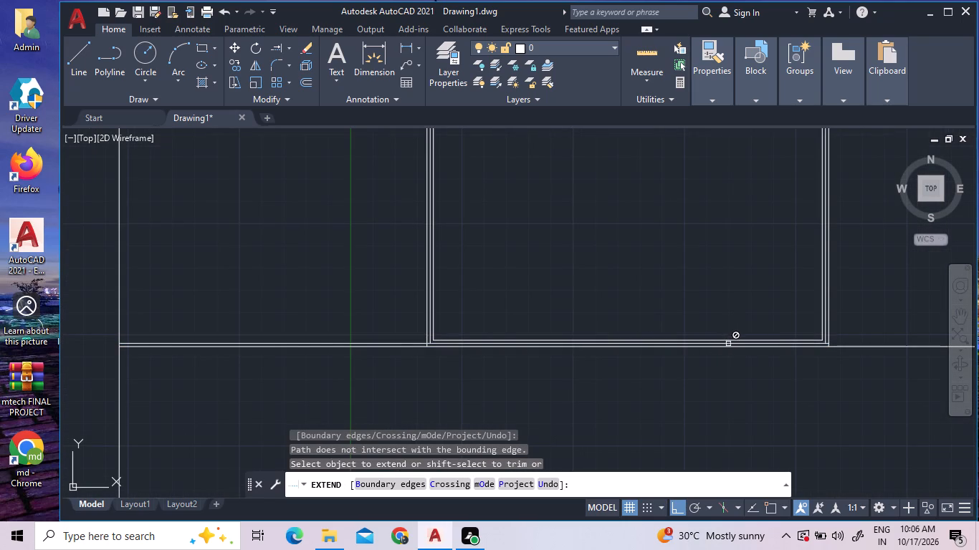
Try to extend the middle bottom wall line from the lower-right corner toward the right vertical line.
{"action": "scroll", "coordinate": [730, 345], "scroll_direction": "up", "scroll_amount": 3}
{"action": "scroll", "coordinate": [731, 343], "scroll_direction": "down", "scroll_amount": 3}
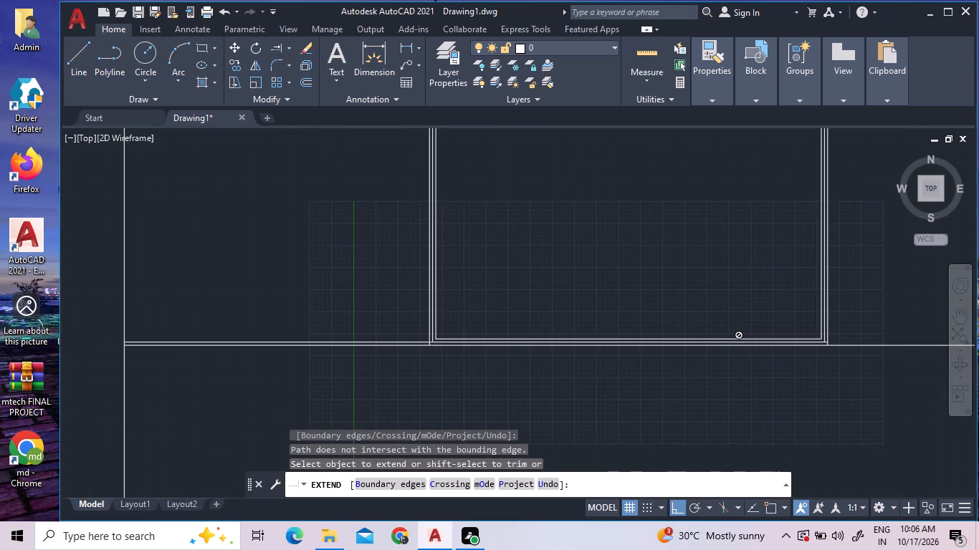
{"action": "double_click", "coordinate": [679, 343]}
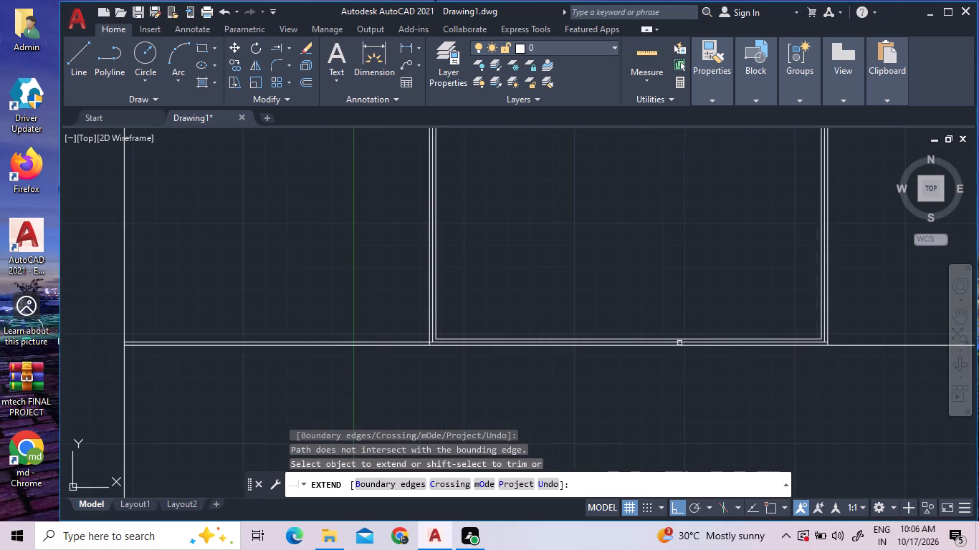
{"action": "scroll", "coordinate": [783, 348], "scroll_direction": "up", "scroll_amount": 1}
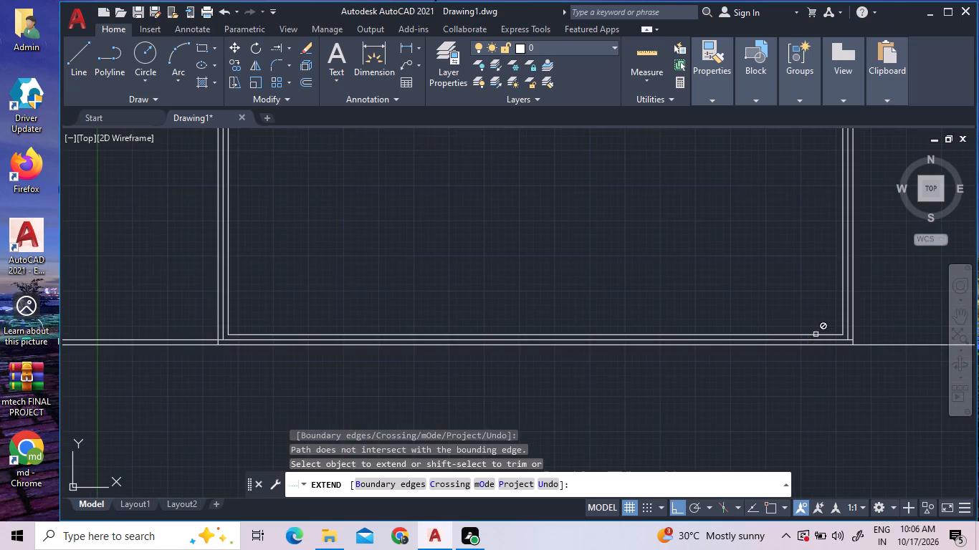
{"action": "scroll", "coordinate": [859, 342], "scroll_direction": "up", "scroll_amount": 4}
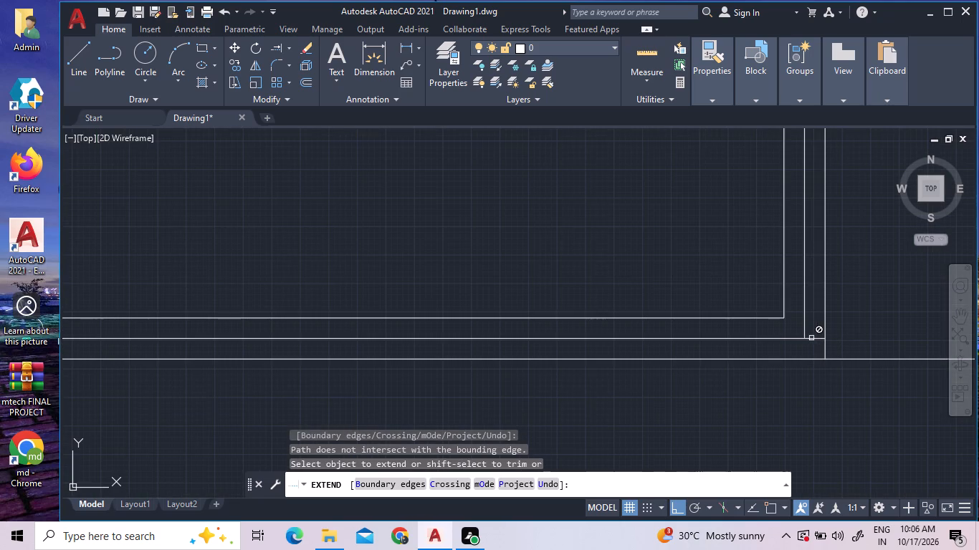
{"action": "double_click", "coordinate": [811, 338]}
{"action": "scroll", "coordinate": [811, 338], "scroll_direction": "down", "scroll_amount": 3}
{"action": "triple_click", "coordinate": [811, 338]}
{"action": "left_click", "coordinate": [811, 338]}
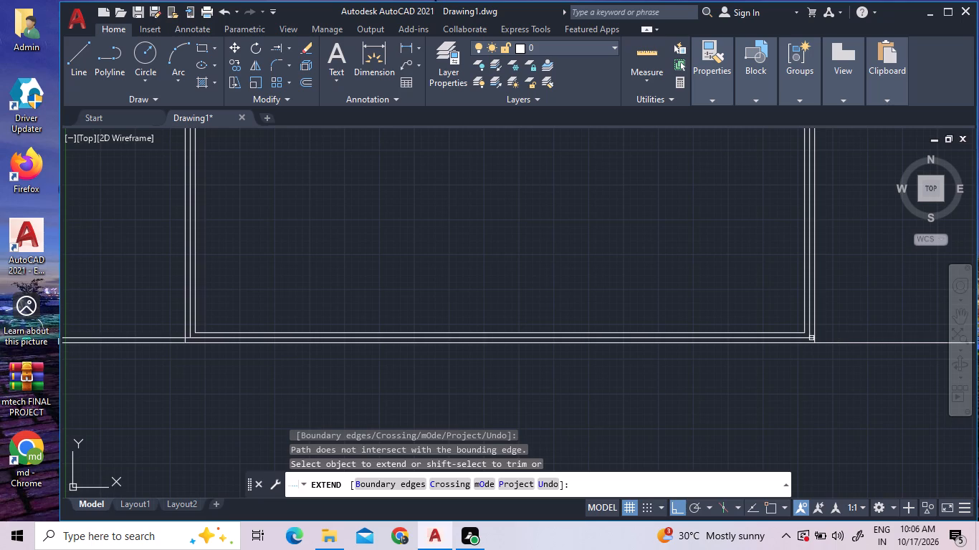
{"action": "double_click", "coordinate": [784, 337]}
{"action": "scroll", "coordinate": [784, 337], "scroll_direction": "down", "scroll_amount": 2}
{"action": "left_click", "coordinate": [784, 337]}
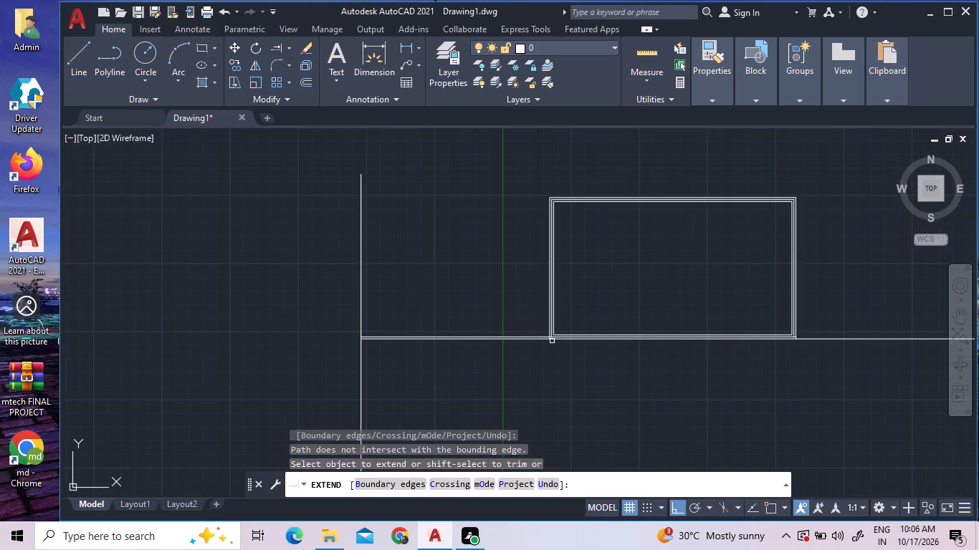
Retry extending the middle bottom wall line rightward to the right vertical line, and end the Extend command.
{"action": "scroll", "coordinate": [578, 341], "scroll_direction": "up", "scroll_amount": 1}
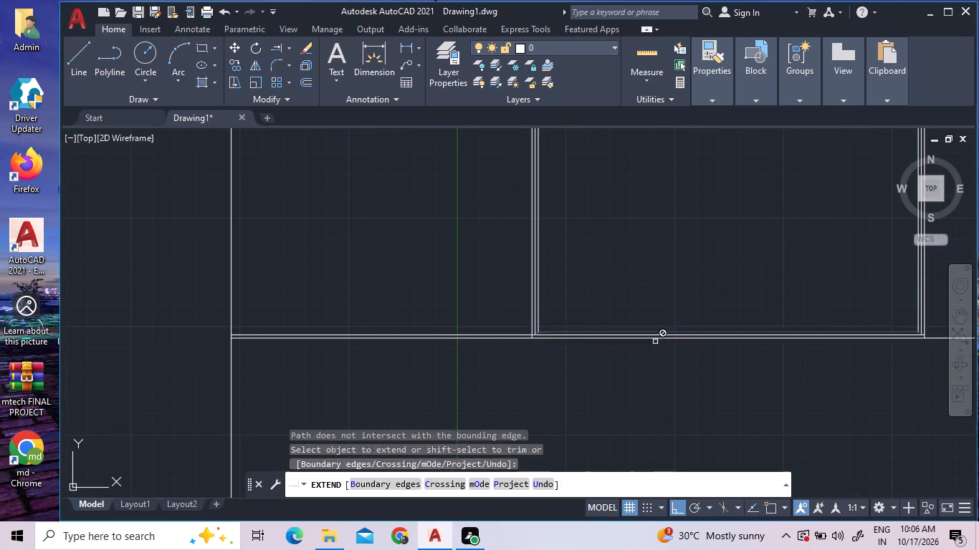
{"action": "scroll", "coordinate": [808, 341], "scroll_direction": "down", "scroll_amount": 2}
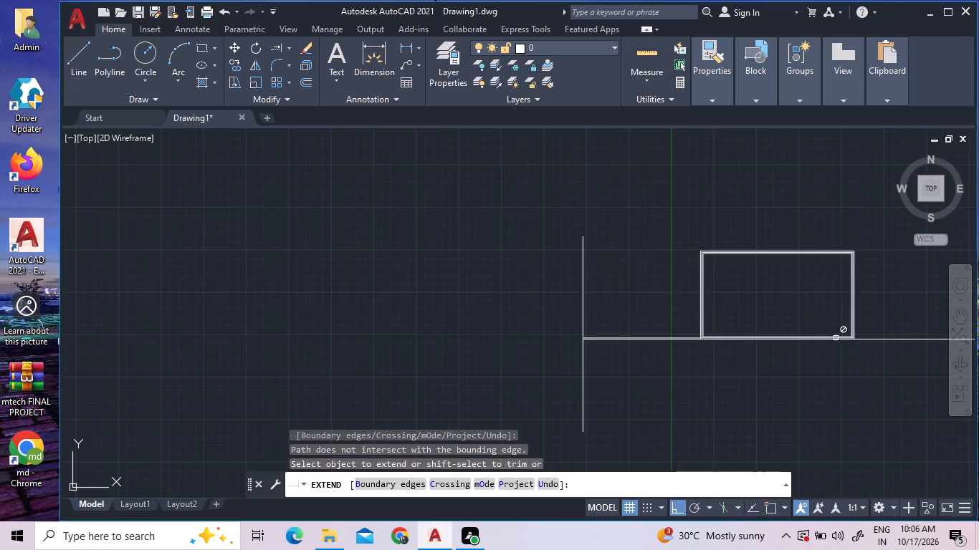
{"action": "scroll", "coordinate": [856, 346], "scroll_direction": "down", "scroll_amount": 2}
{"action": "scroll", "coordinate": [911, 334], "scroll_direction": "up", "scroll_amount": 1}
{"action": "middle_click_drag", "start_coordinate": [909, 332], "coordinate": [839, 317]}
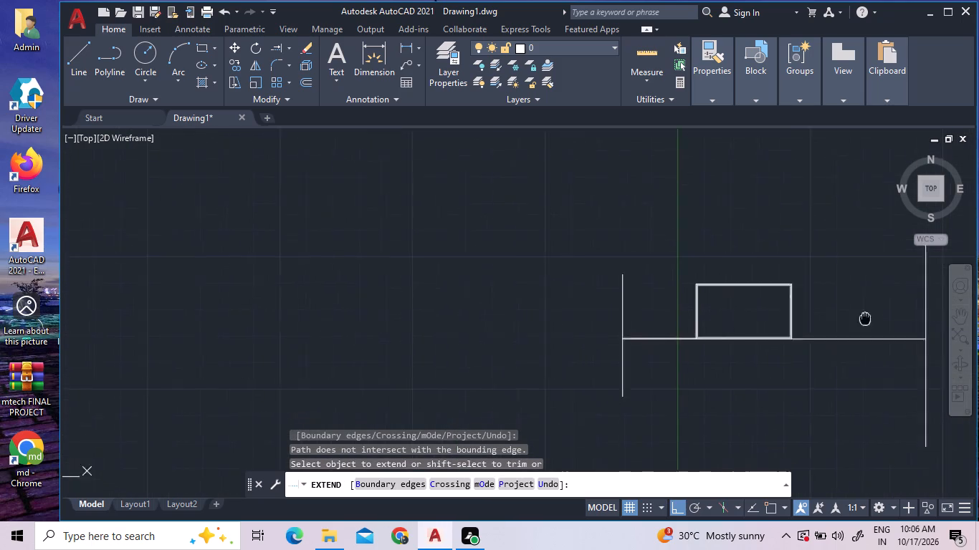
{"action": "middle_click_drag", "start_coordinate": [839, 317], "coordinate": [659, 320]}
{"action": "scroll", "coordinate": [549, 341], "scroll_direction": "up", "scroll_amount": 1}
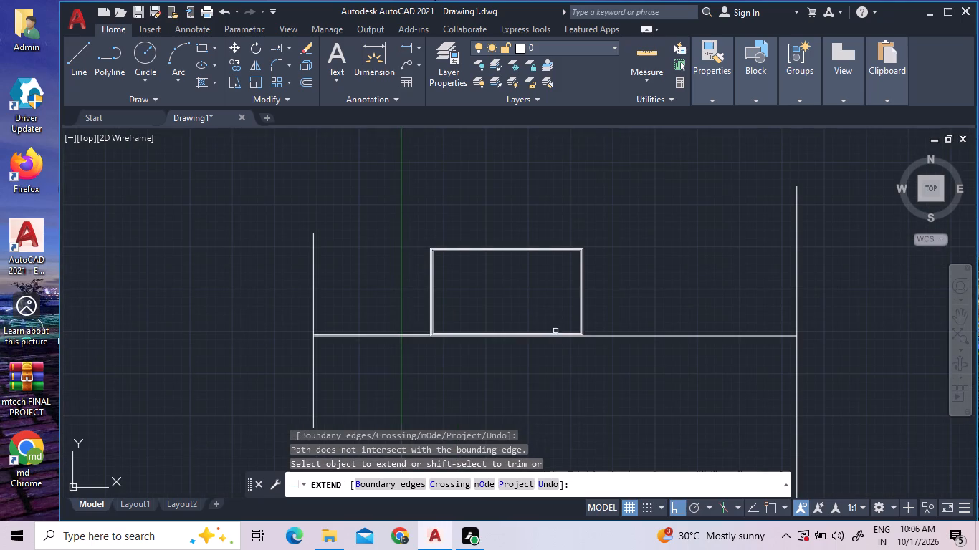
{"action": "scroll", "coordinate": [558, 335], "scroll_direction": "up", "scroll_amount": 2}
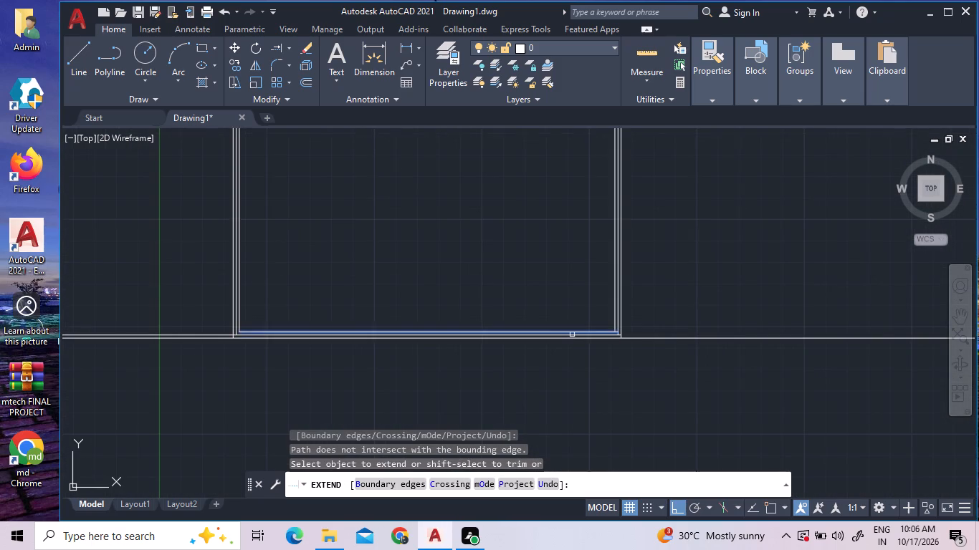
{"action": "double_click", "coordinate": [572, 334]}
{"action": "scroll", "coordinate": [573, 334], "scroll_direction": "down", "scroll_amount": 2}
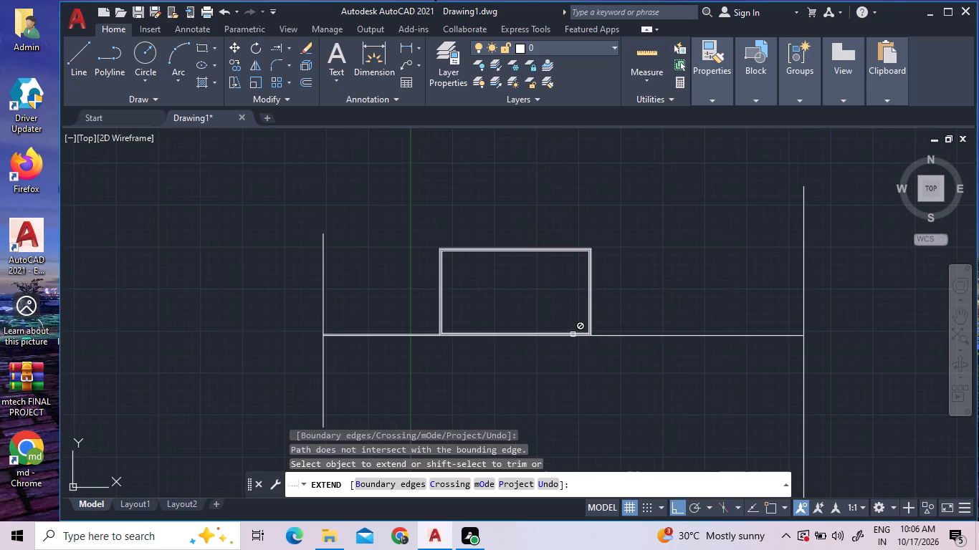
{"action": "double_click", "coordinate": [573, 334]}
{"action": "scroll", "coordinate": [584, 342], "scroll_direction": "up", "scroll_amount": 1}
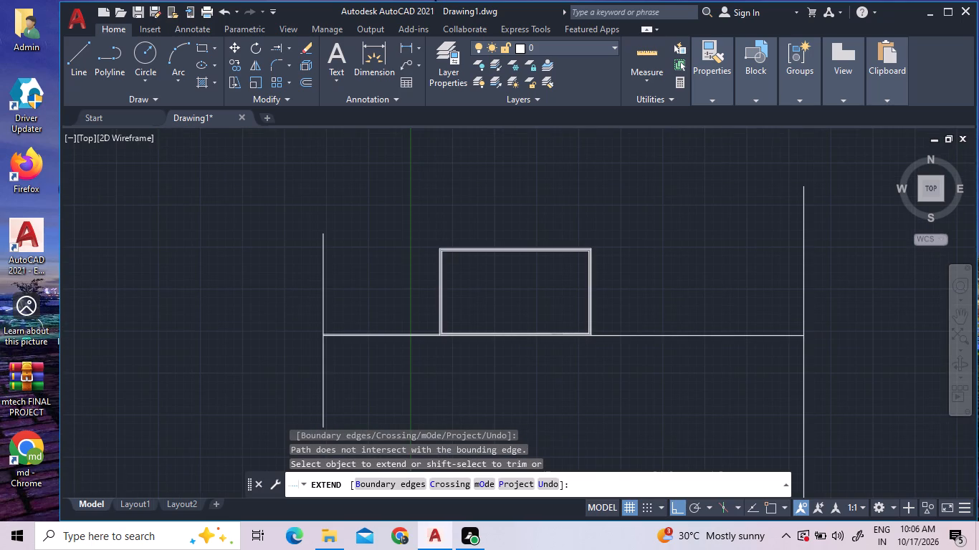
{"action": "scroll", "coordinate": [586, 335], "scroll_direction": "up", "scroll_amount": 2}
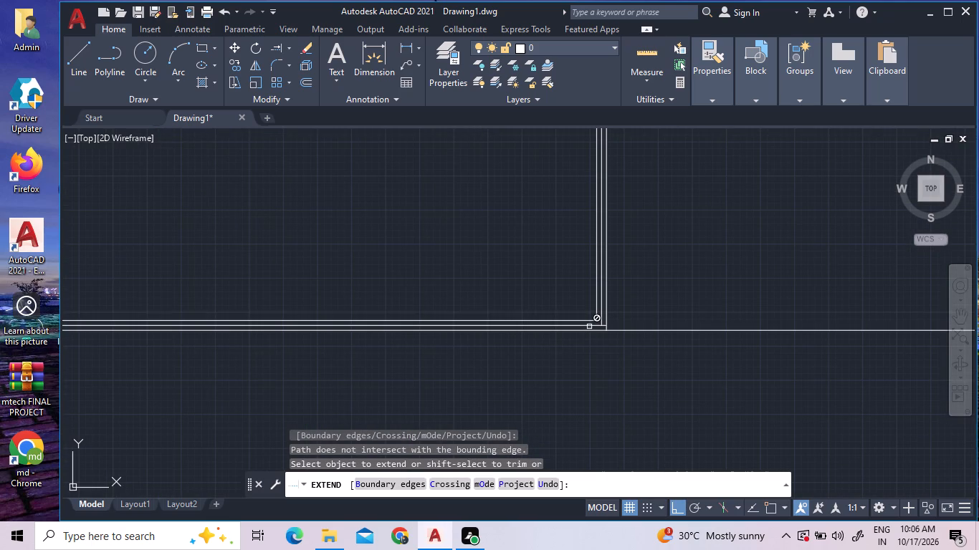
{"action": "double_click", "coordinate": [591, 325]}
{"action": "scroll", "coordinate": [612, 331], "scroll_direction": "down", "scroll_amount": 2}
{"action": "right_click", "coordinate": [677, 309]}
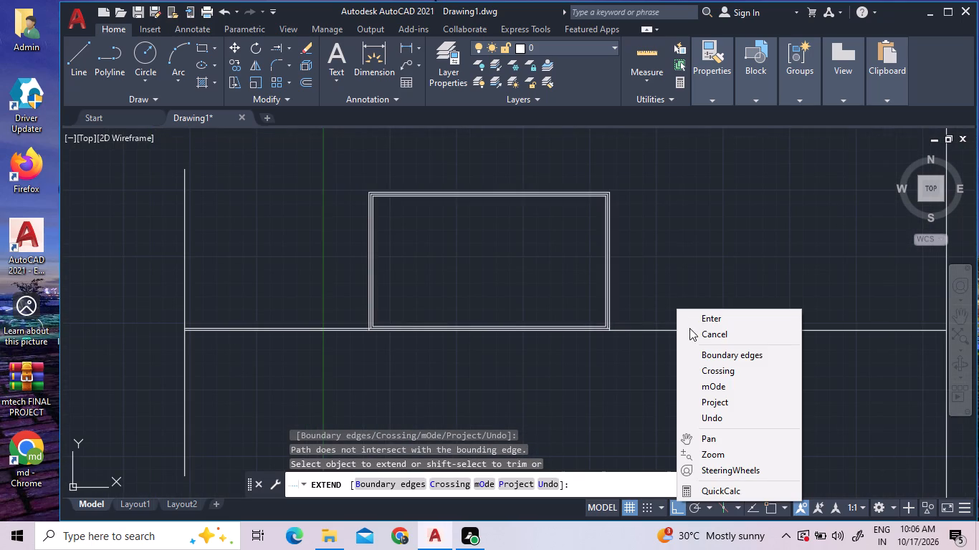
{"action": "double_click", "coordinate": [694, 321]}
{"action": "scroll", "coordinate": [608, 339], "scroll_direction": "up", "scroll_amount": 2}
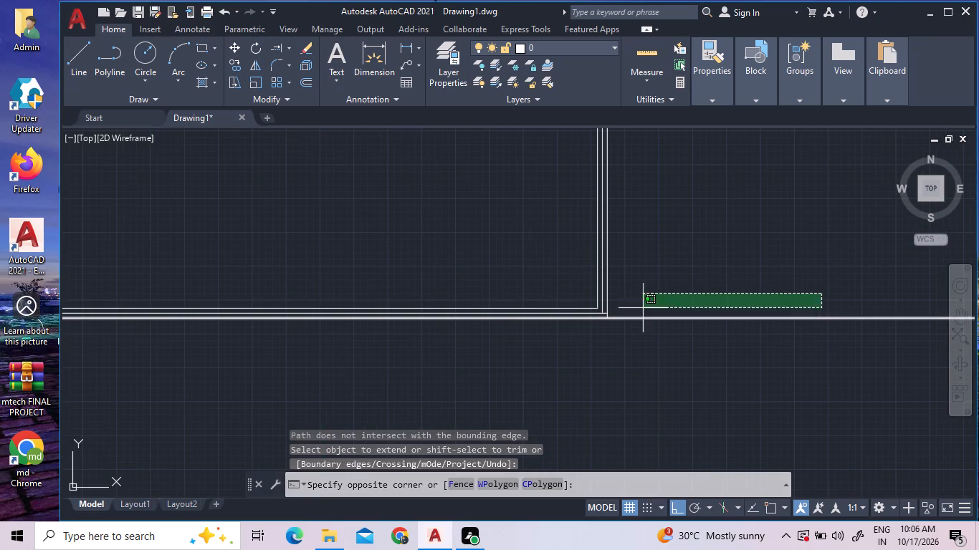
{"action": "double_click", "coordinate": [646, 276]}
Trim the stub of the middle bottom wall line between the middle and outermost right wall lines.
{"action": "double_click", "coordinate": [286, 46]}
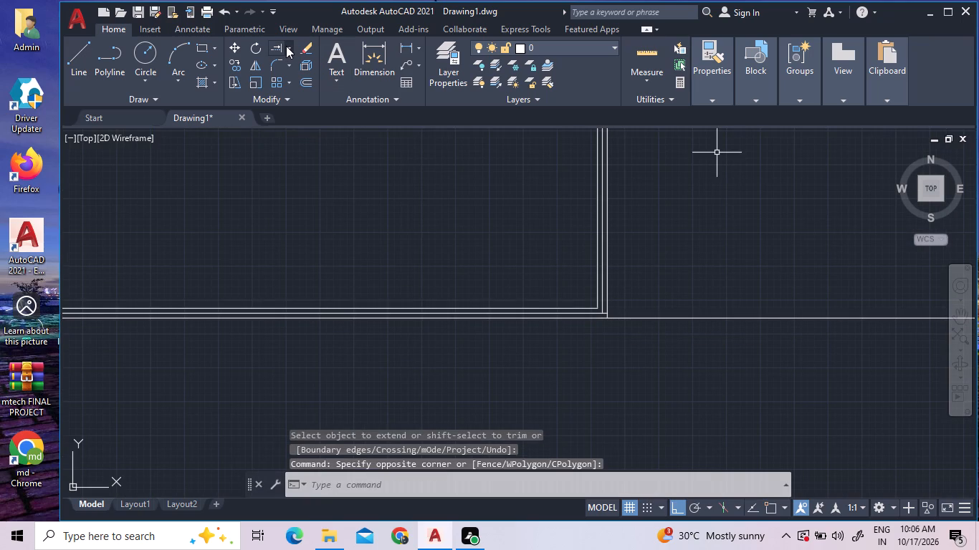
{"action": "right_click", "coordinate": [291, 50]}
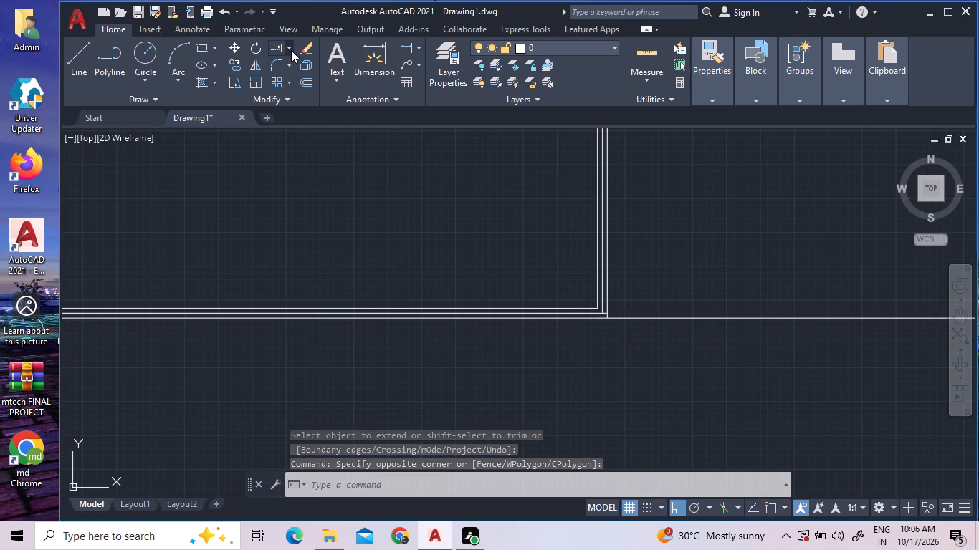
{"action": "double_click", "coordinate": [291, 50]}
{"action": "double_click", "coordinate": [285, 47]}
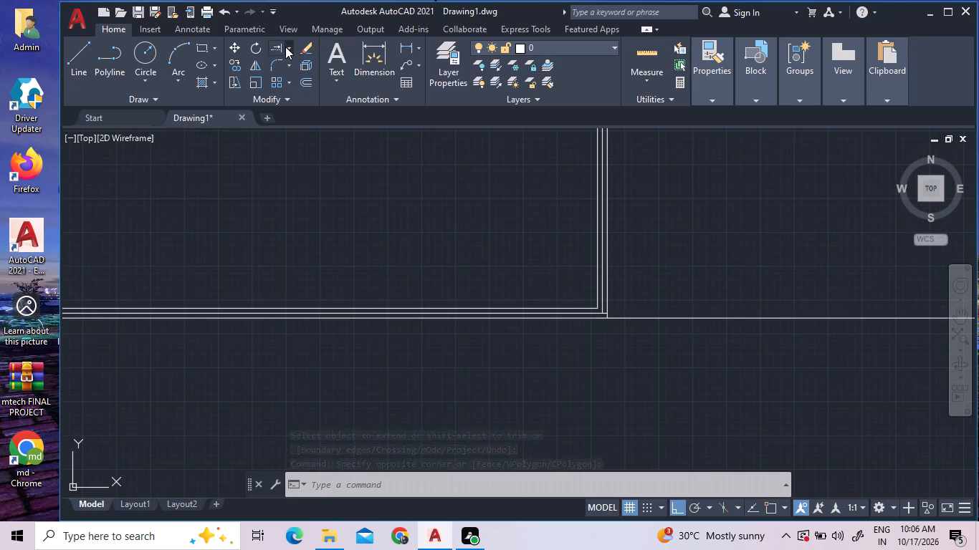
{"action": "left_click", "coordinate": [285, 46]}
{"action": "left_click", "coordinate": [292, 66]}
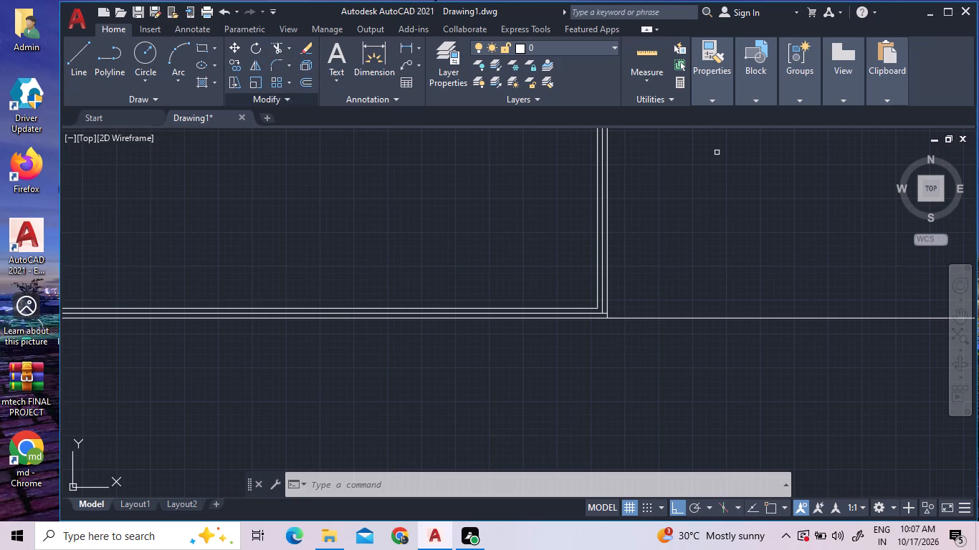
{"action": "scroll", "coordinate": [602, 319], "scroll_direction": "up", "scroll_amount": 4}
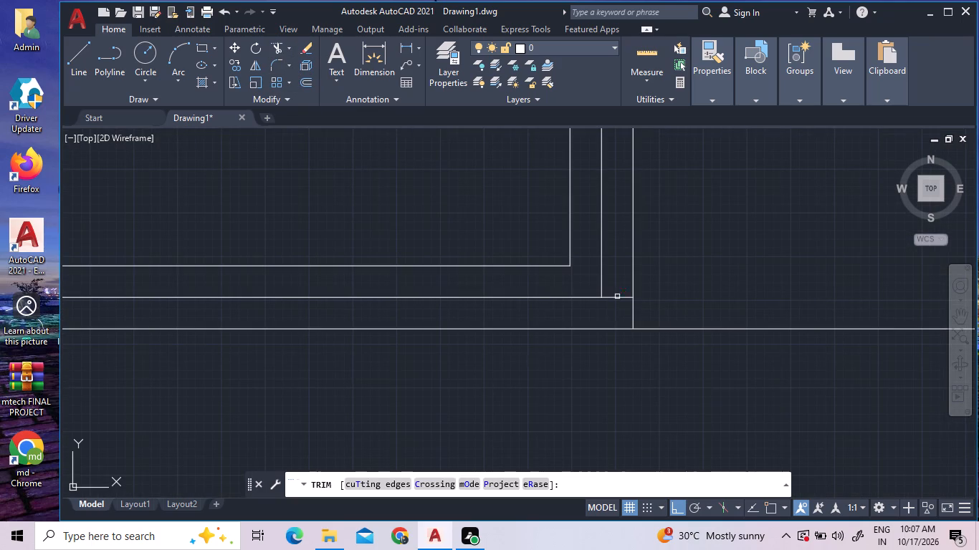
{"action": "left_click", "coordinate": [619, 298]}
Trim the middle bottom wall line's leftward extension back to the middle left wall line, and end Trim.
{"action": "scroll", "coordinate": [619, 298], "scroll_direction": "down", "scroll_amount": 8}
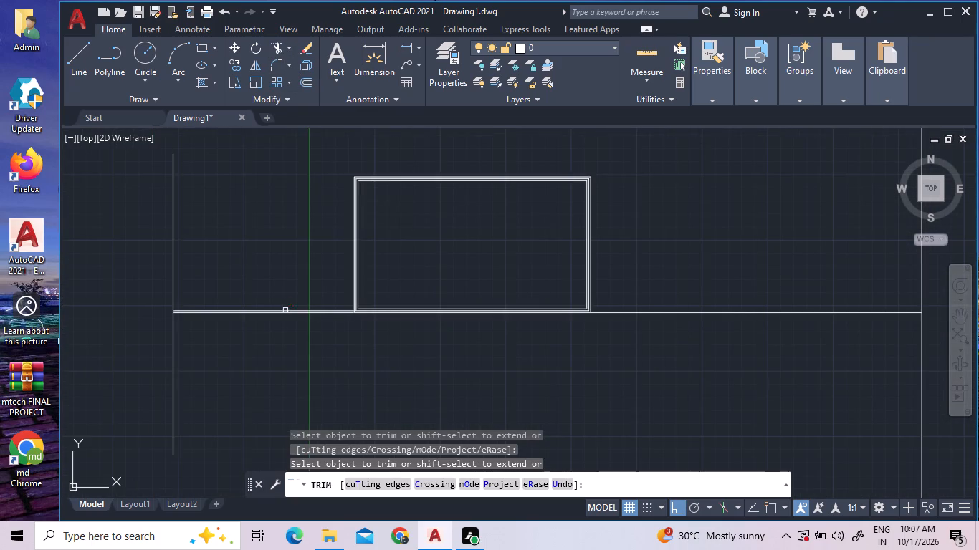
{"action": "scroll", "coordinate": [283, 308], "scroll_direction": "up", "scroll_amount": 3}
{"action": "scroll", "coordinate": [573, 314], "scroll_direction": "up", "scroll_amount": 2}
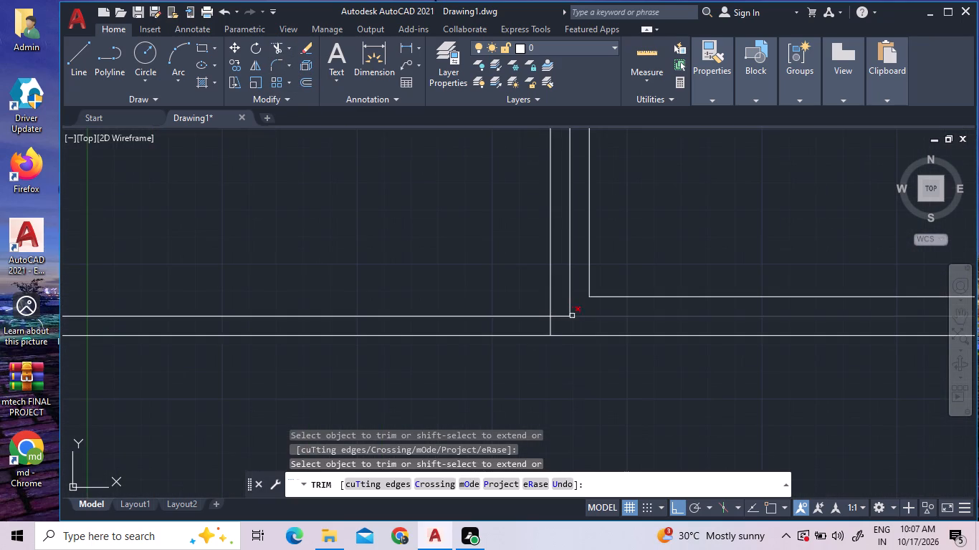
{"action": "left_click", "coordinate": [565, 317]}
{"action": "double_click", "coordinate": [533, 317]}
{"action": "scroll", "coordinate": [426, 269], "scroll_direction": "down", "scroll_amount": 3}
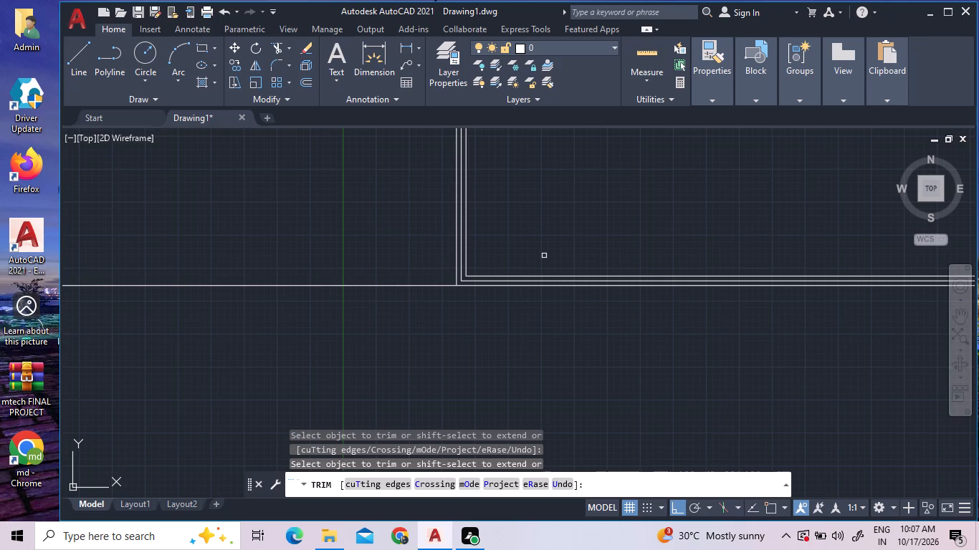
{"action": "scroll", "coordinate": [544, 256], "scroll_direction": "down", "scroll_amount": 1}
{"action": "key", "text": "Escape"}
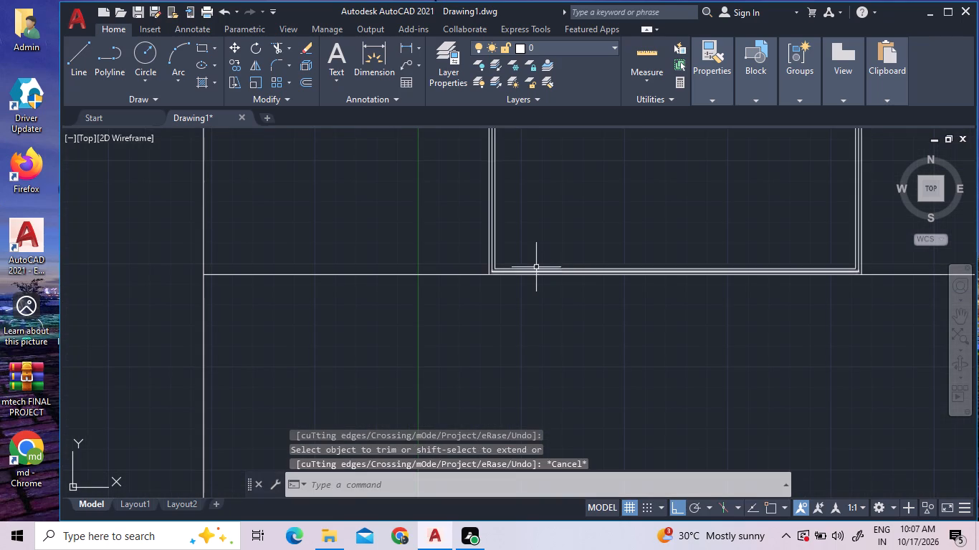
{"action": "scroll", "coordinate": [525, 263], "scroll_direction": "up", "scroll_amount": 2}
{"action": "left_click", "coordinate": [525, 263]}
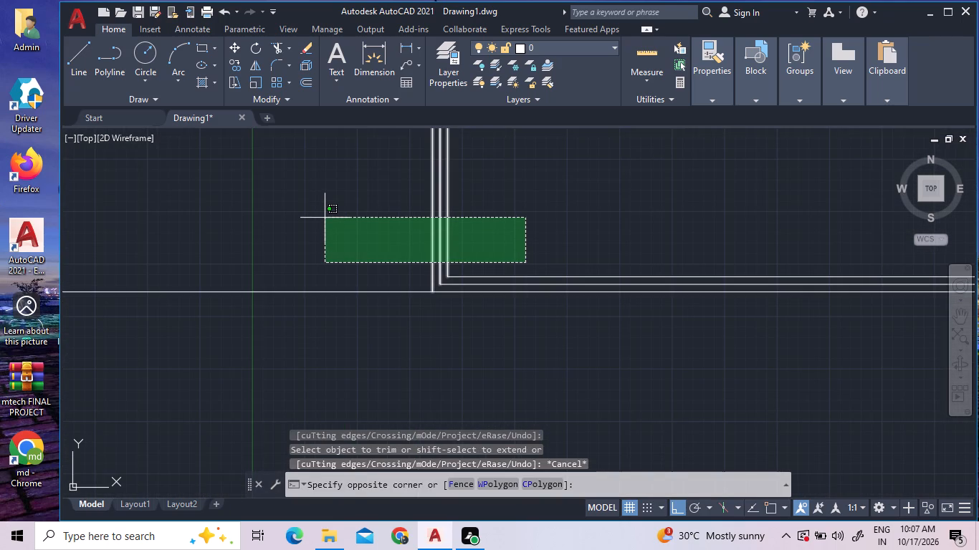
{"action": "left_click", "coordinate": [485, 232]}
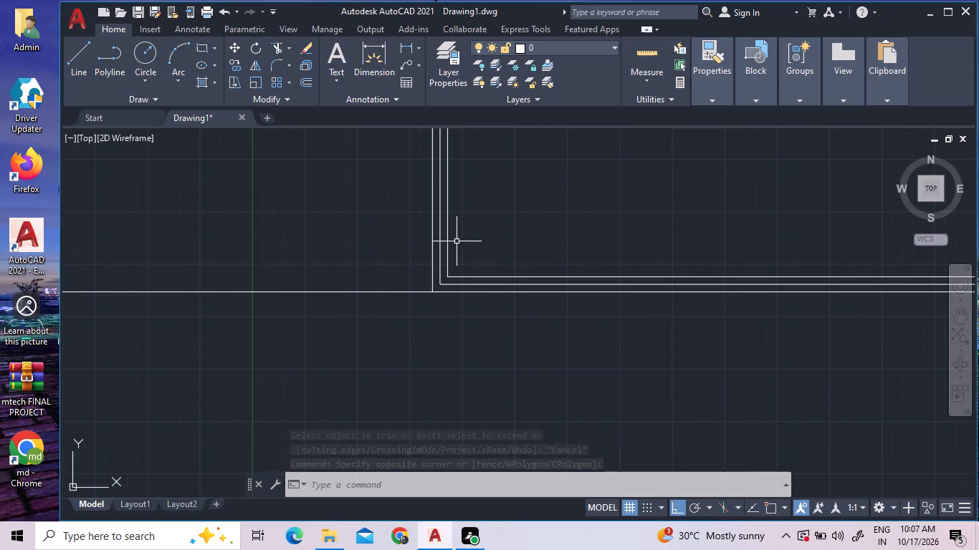
With object snap and snap tracking turned on, draw a 12' by 13' rectangle inward from the outermost lower-left wall corner.
{"action": "scroll", "coordinate": [513, 252], "scroll_direction": "down", "scroll_amount": 1}
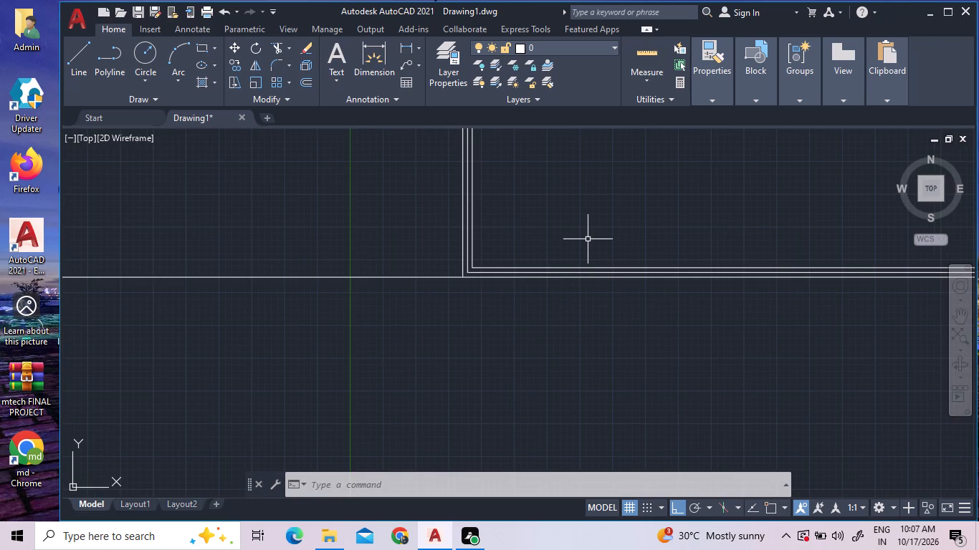
{"action": "scroll", "coordinate": [588, 239], "scroll_direction": "down", "scroll_amount": 1}
{"action": "middle_click_drag", "start_coordinate": [605, 239], "coordinate": [341, 261]}
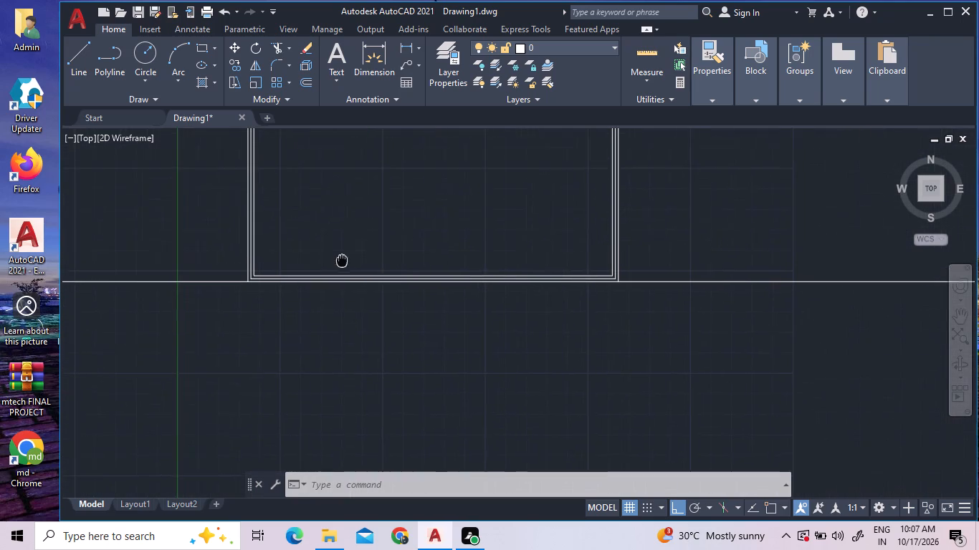
{"action": "middle_click_drag", "start_coordinate": [341, 261], "coordinate": [340, 262]}
{"action": "scroll", "coordinate": [252, 287], "scroll_direction": "up", "scroll_amount": 3}
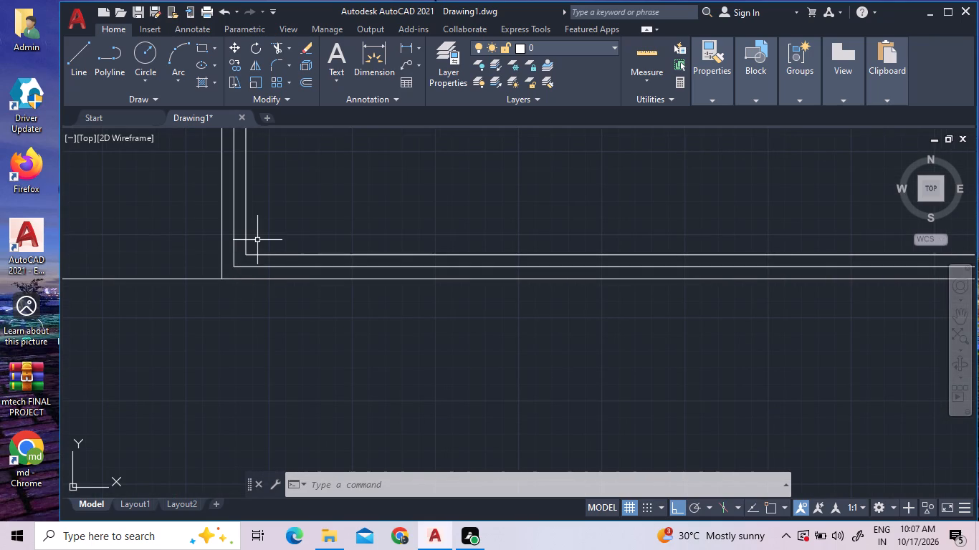
{"action": "double_click", "coordinate": [204, 49]}
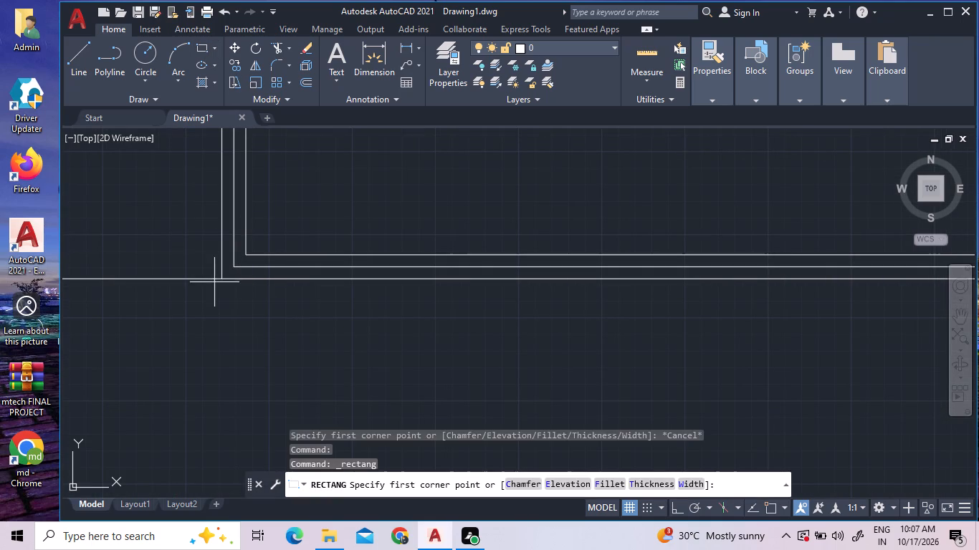
{"action": "left_click", "coordinate": [774, 504]}
{"action": "left_click", "coordinate": [753, 508]}
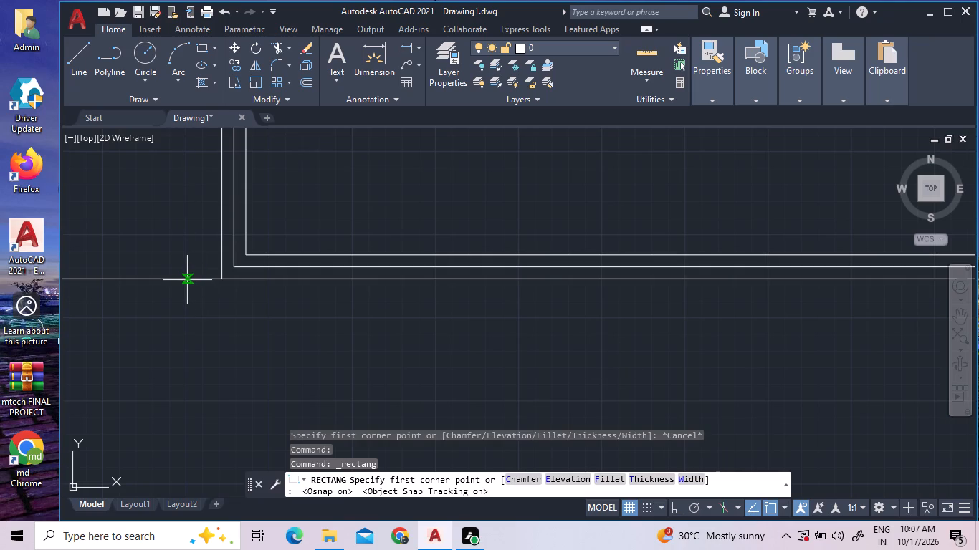
{"action": "scroll", "coordinate": [185, 278], "scroll_direction": "up", "scroll_amount": 4}
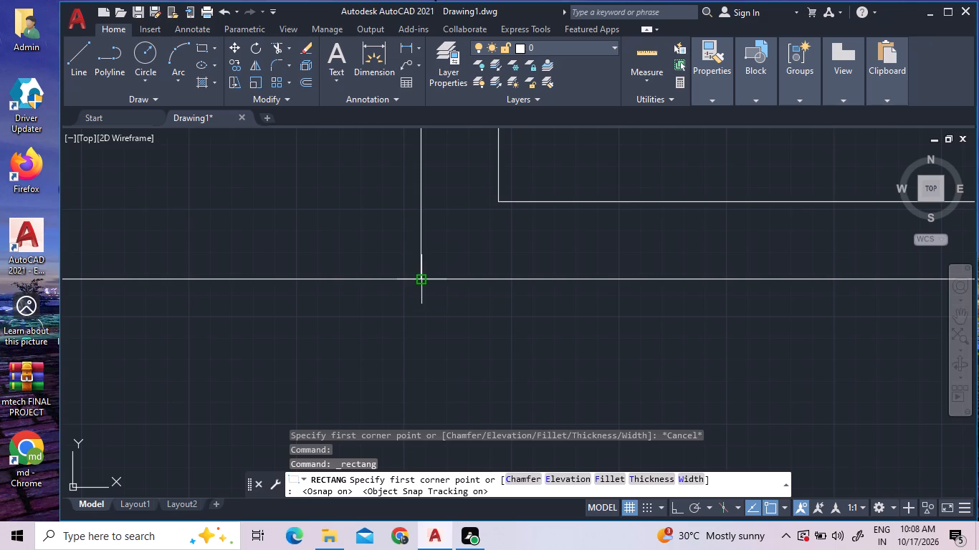
{"action": "double_click", "coordinate": [417, 281]}
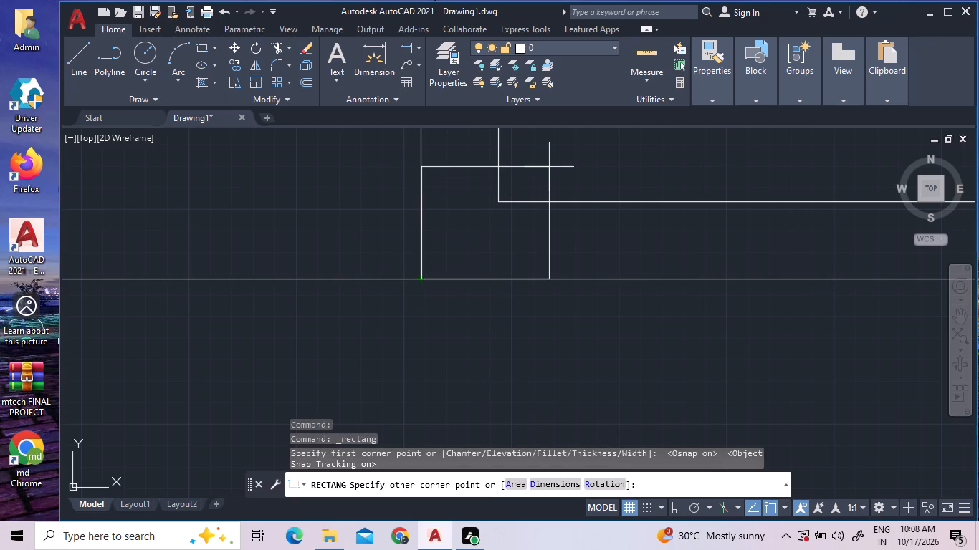
{"action": "left_click", "coordinate": [562, 487]}
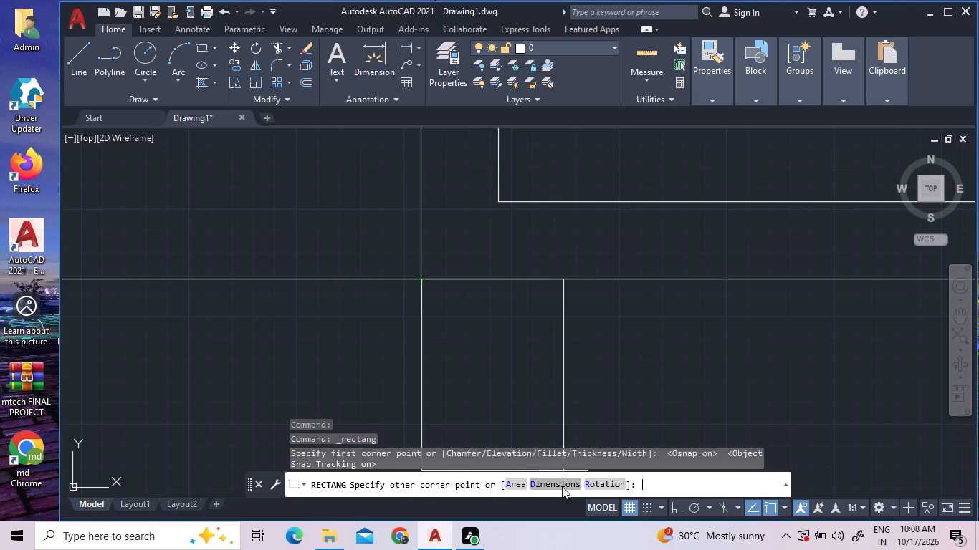
{"action": "left_click", "coordinate": [417, 277]}
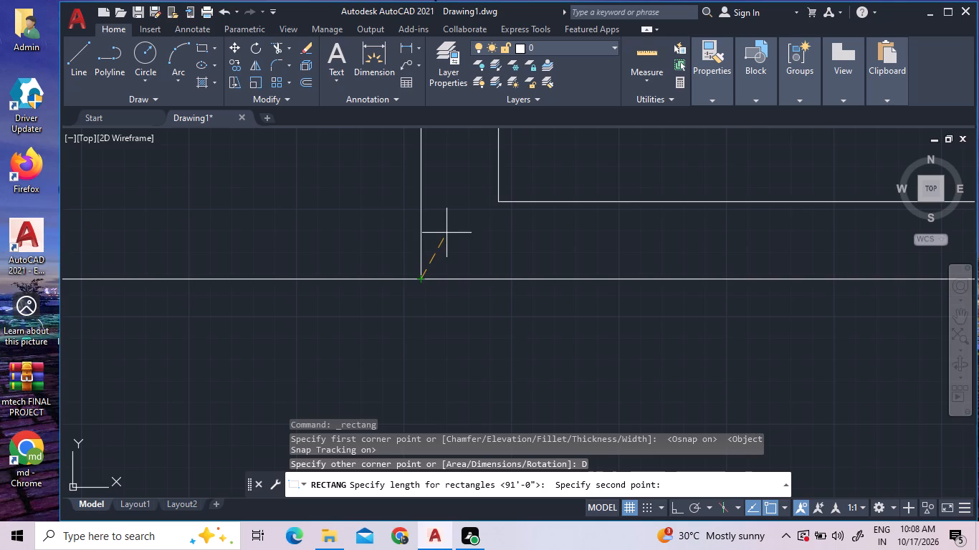
{"action": "type", "text": "12'"}
{"action": "key", "text": "Return"}
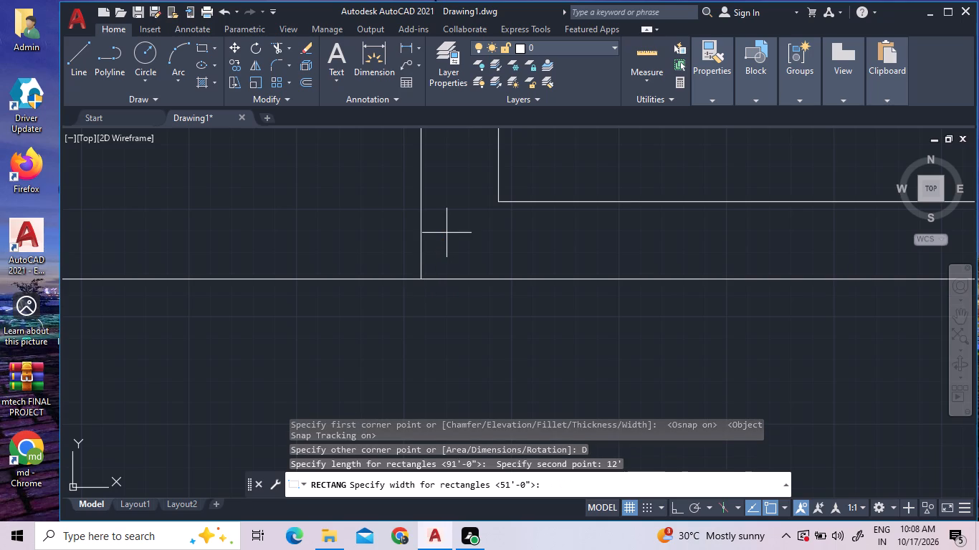
{"action": "type", "text": "13'"}
{"action": "key", "text": "Return"}
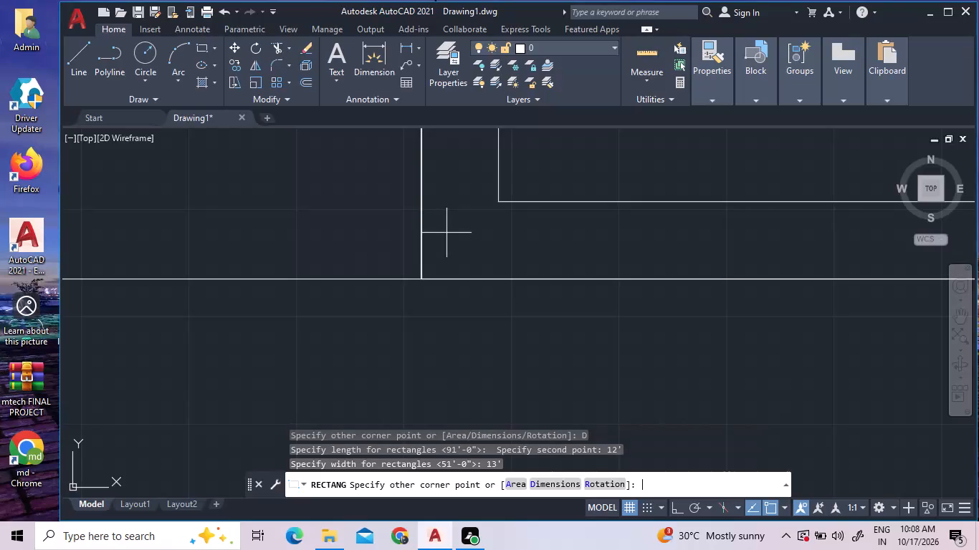
{"action": "scroll", "coordinate": [521, 275], "scroll_direction": "down", "scroll_amount": 3}
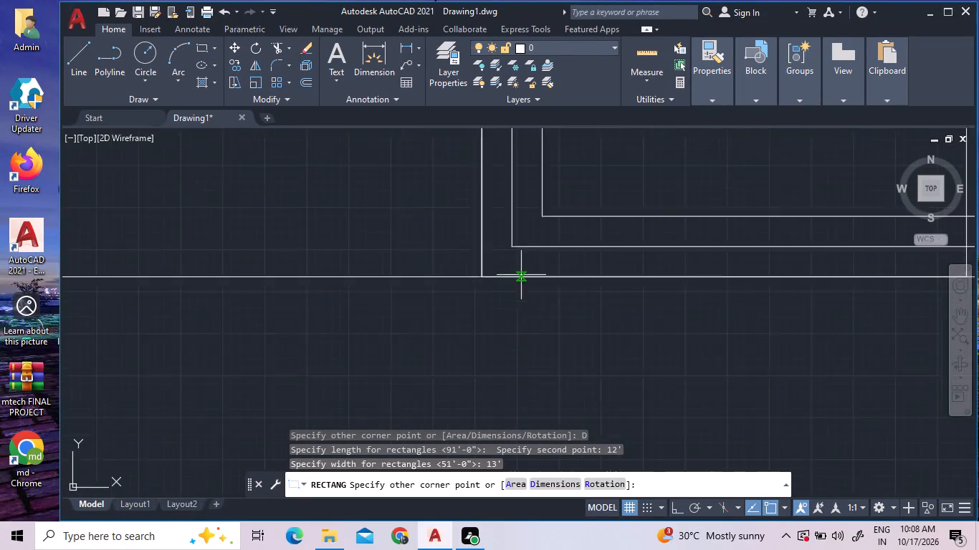
{"action": "scroll", "coordinate": [599, 263], "scroll_direction": "down", "scroll_amount": 2}
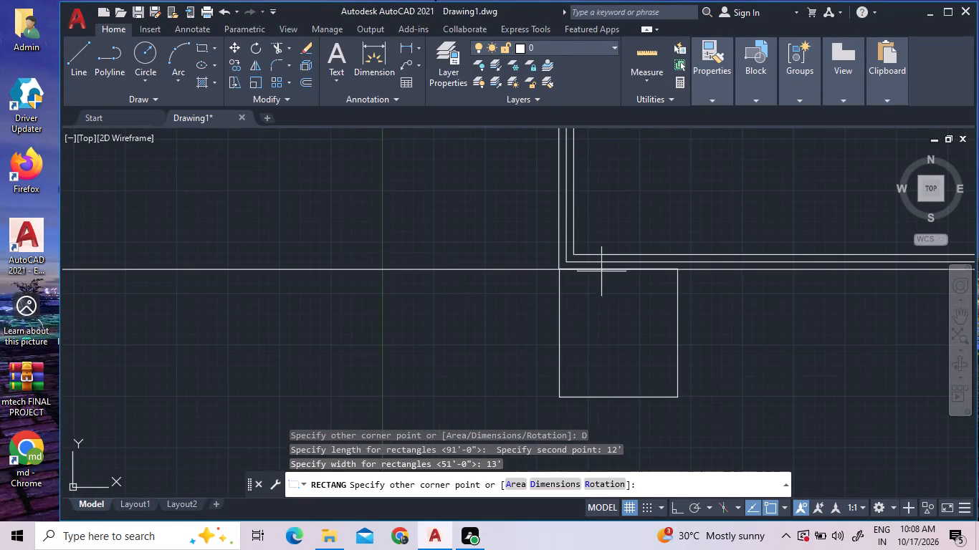
{"action": "double_click", "coordinate": [610, 169]}
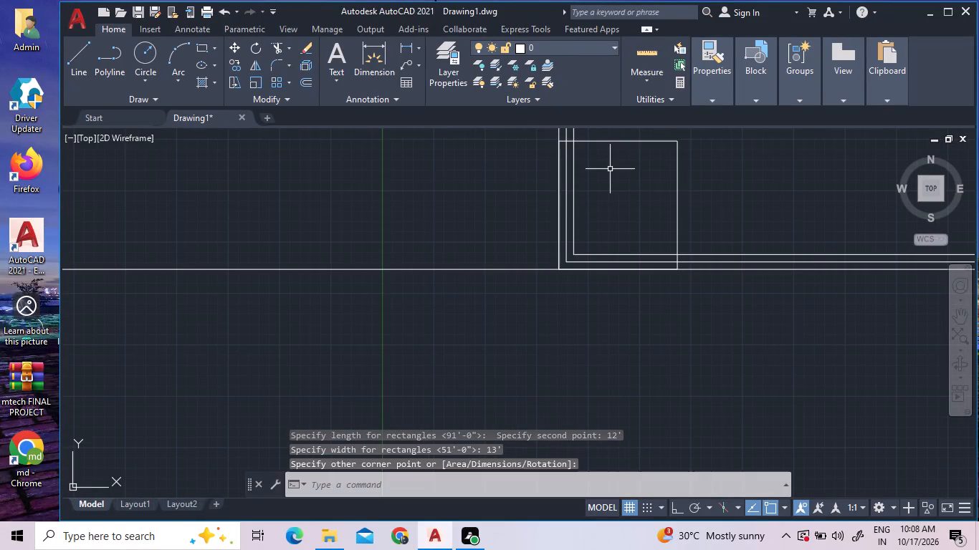
Quick-measure the distances inside the new corner rectangle, between its edges and the inner wall lines.
{"action": "left_click", "coordinate": [649, 52]}
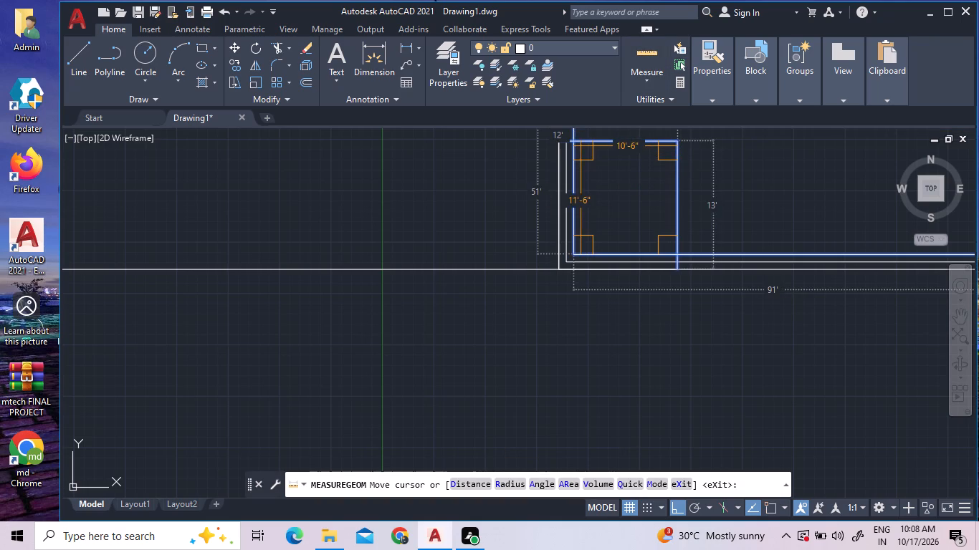
{"action": "scroll", "coordinate": [608, 180], "scroll_direction": "up", "scroll_amount": 3}
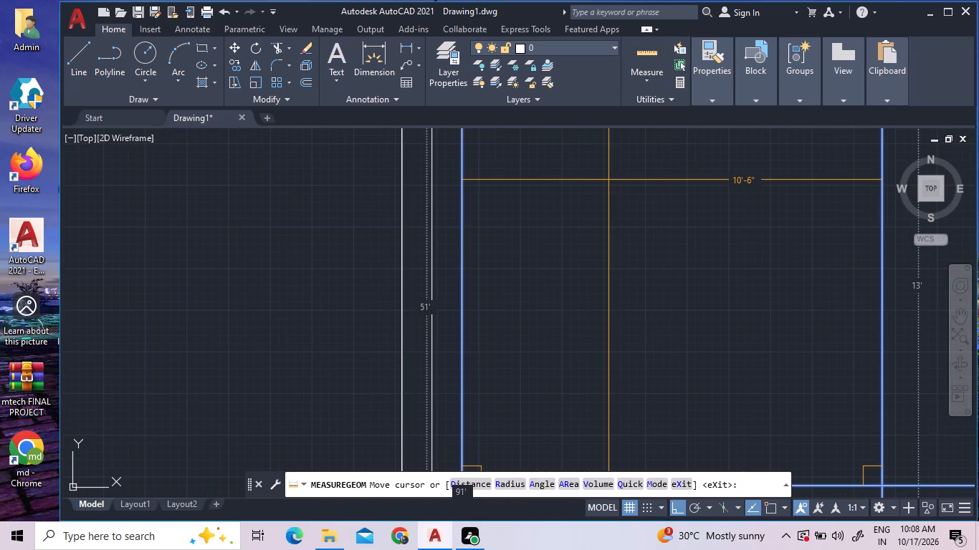
{"action": "scroll", "coordinate": [608, 180], "scroll_direction": "down", "scroll_amount": 3}
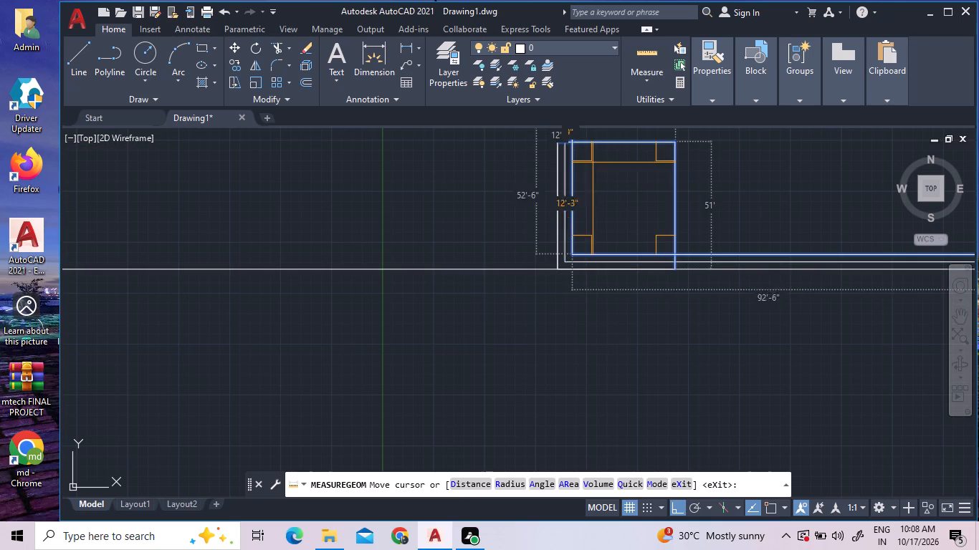
{"action": "key", "text": "Escape"}
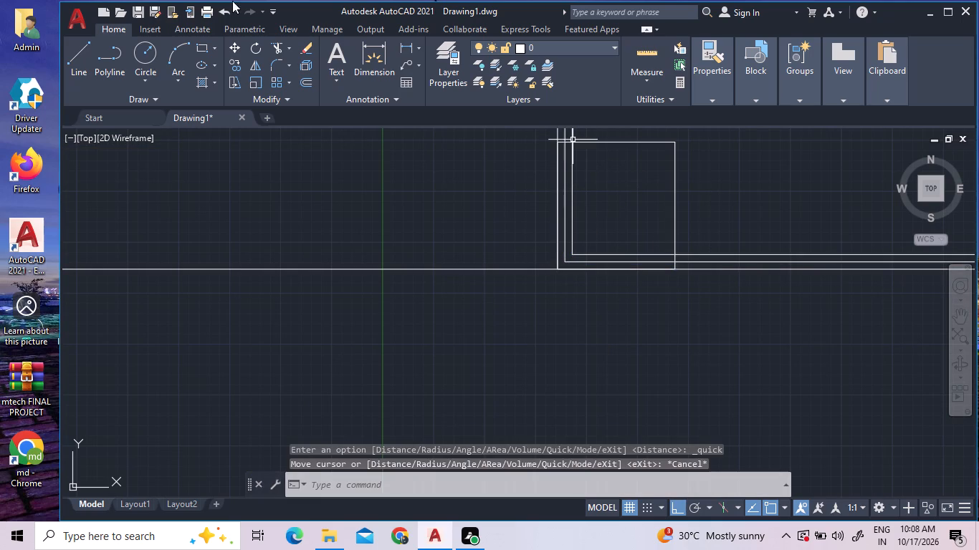
Trim the middle and inner wall lines, both vertical and horizontal, where they run inside the 12' by 13' corner rectangle.
{"action": "left_click", "coordinate": [278, 49]}
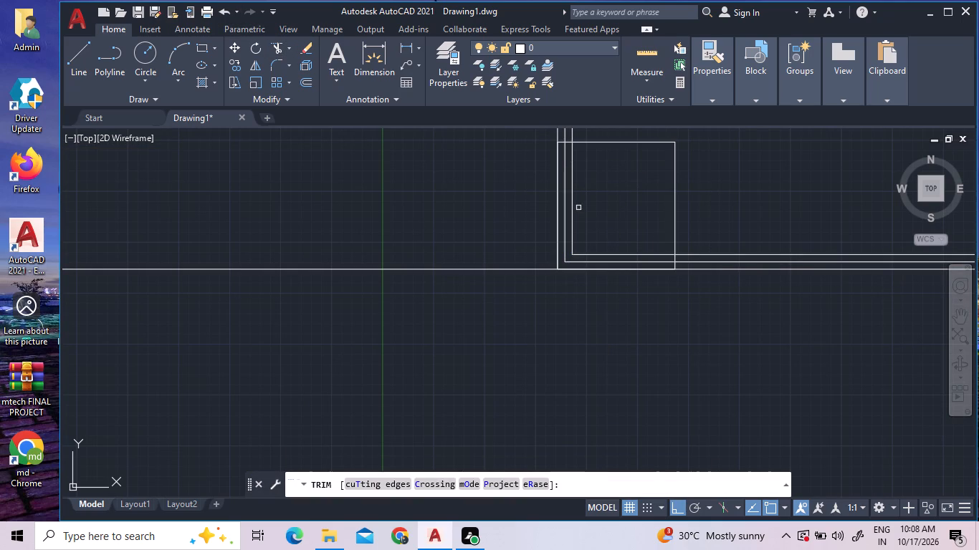
{"action": "left_click", "coordinate": [567, 157]}
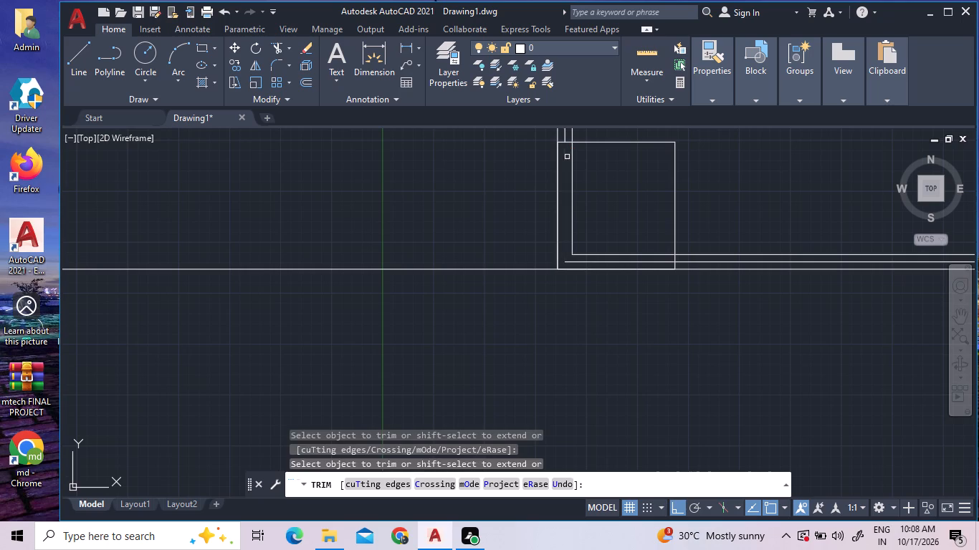
{"action": "left_click", "coordinate": [568, 261]}
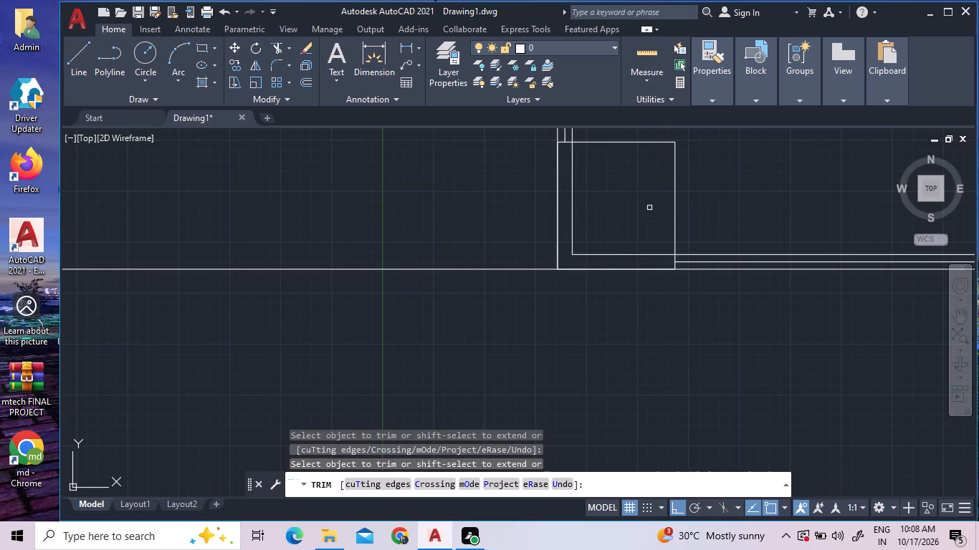
{"action": "double_click", "coordinate": [573, 158]}
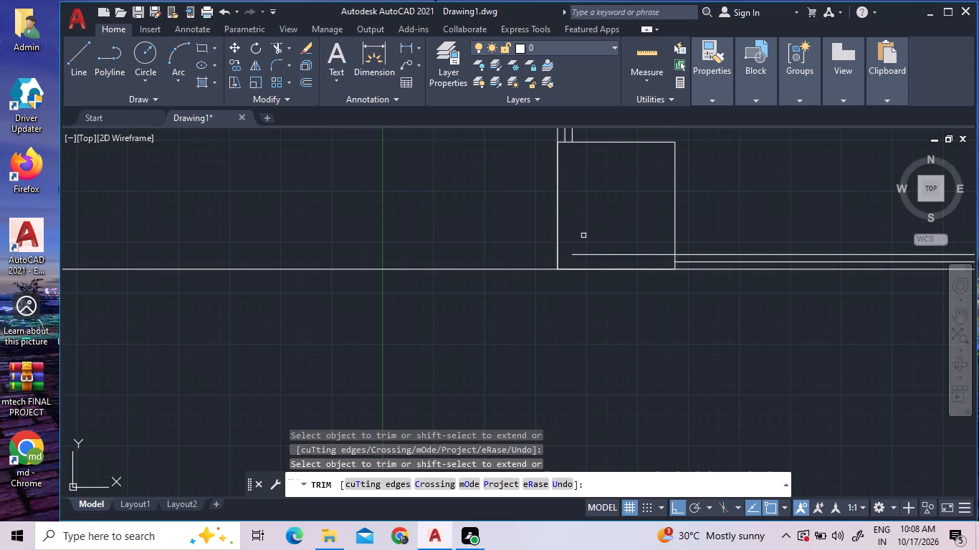
{"action": "left_click", "coordinate": [596, 254]}
{"action": "right_click", "coordinate": [641, 180]}
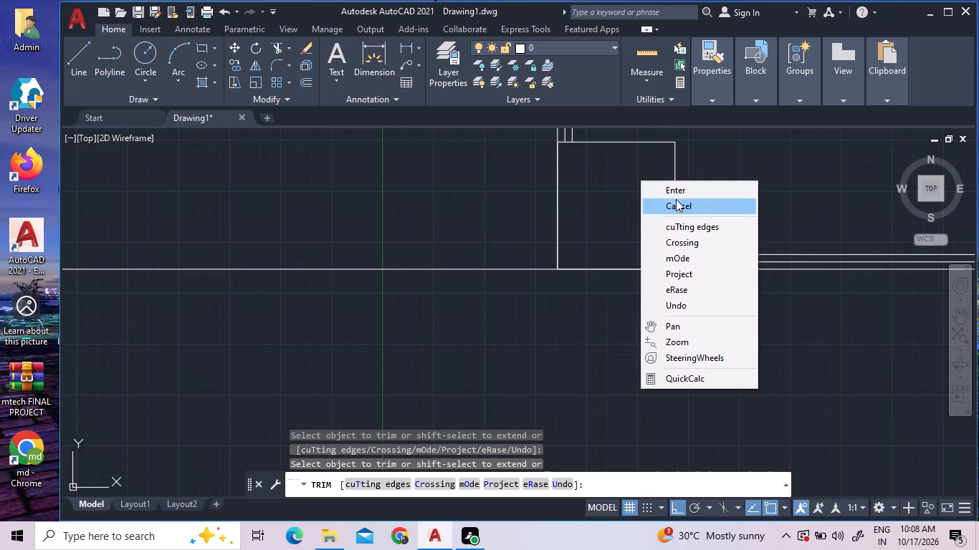
{"action": "left_click", "coordinate": [672, 186]}
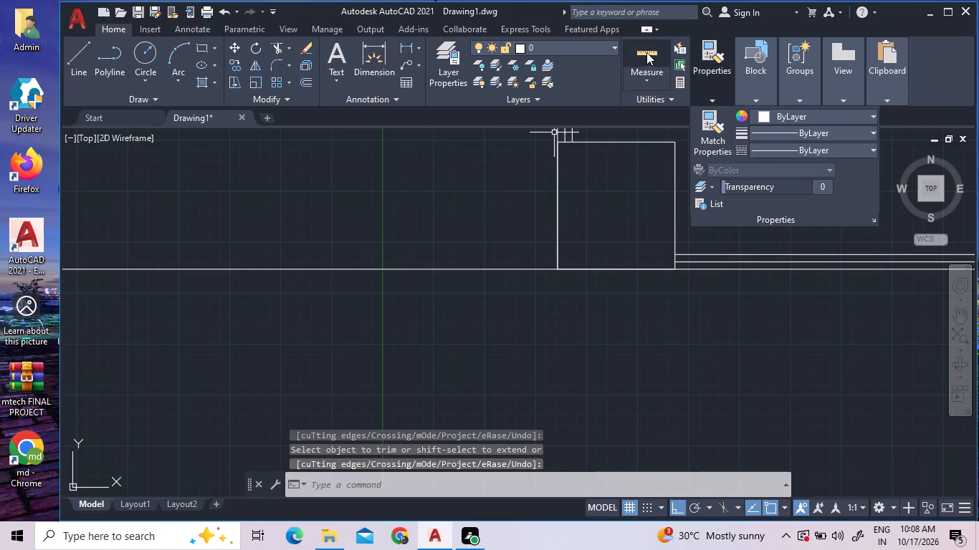
Quick-measure the length and width of the cleared corner rectangle.
{"action": "left_click", "coordinate": [646, 53]}
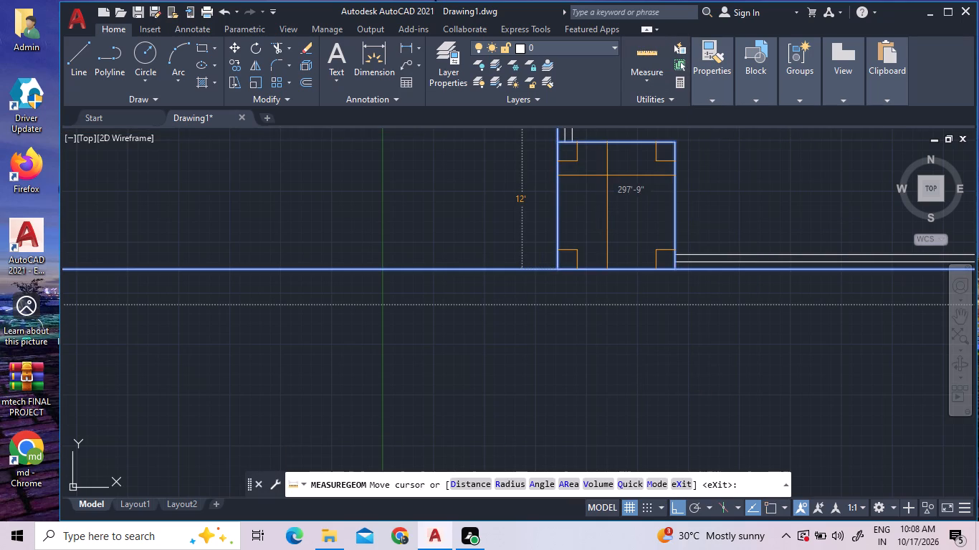
{"action": "right_click", "coordinate": [607, 175]}
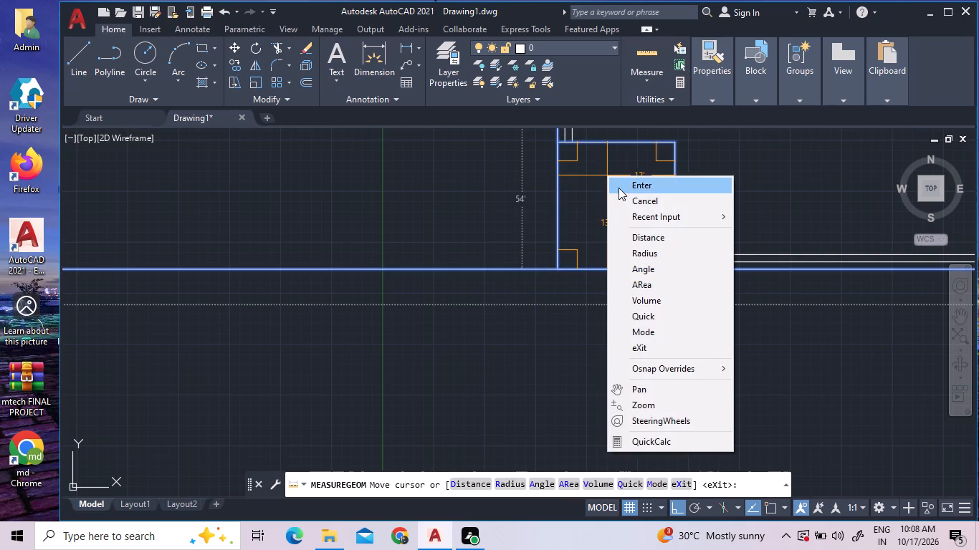
{"action": "left_click", "coordinate": [619, 186]}
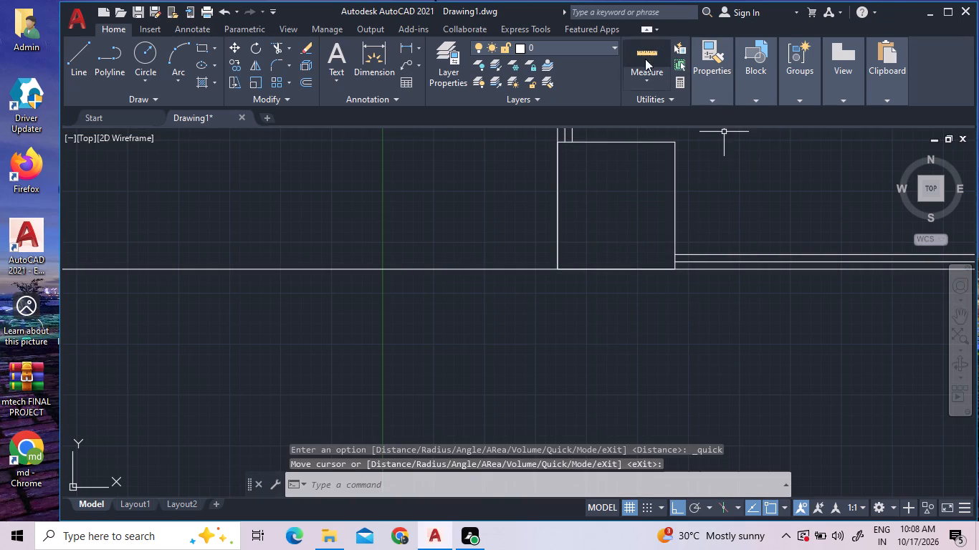
Offset the 12' by 13' corner rectangle 9" inward to form the room's inner wall line.
{"action": "left_click", "coordinate": [305, 85]}
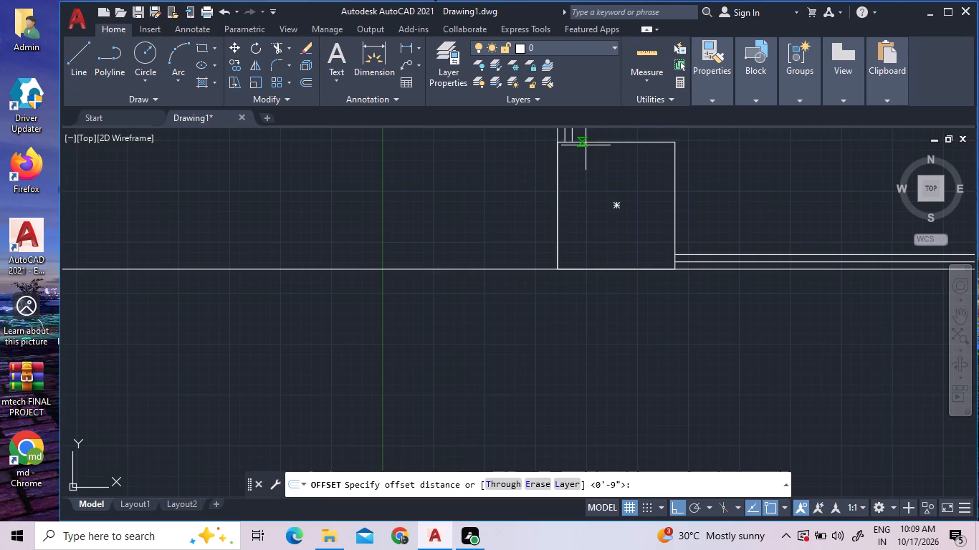
{"action": "right_click", "coordinate": [627, 173]}
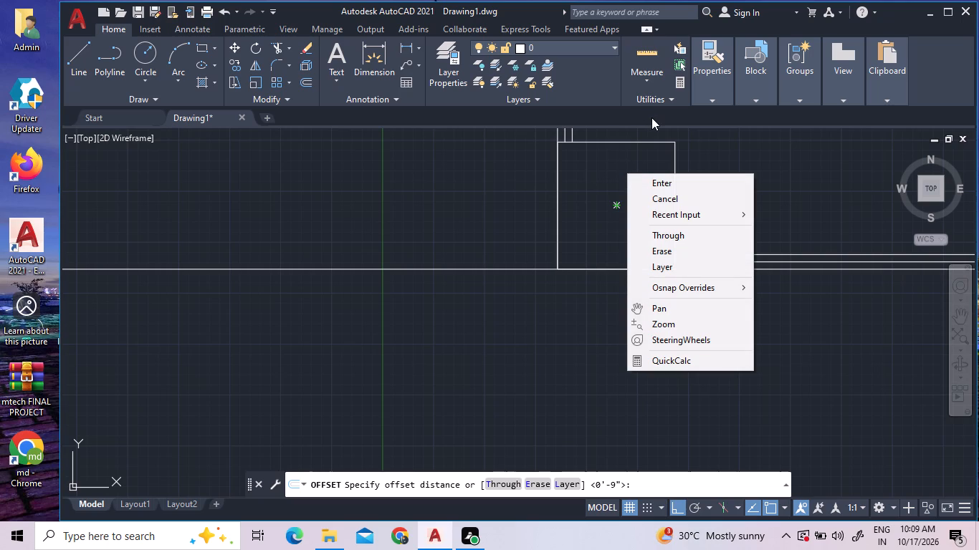
{"action": "key", "text": "9"}
{"action": "key", "text": "shift+quotedbl"}
{"action": "key", "text": "Return"}
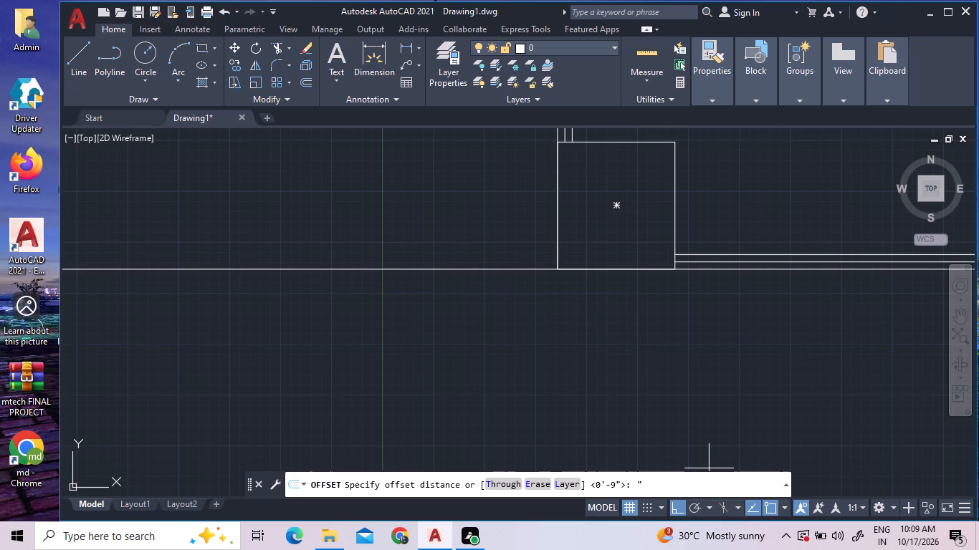
{"action": "key", "text": "Delete"}
{"action": "key", "text": "BackSpace"}
{"action": "type", "text": "9\""}
{"action": "key", "text": "Return"}
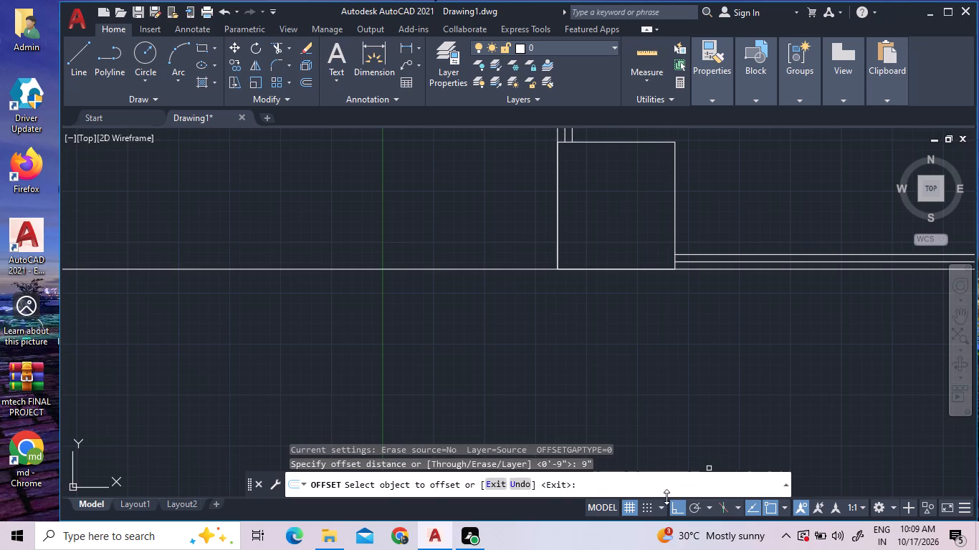
{"action": "double_click", "coordinate": [556, 241]}
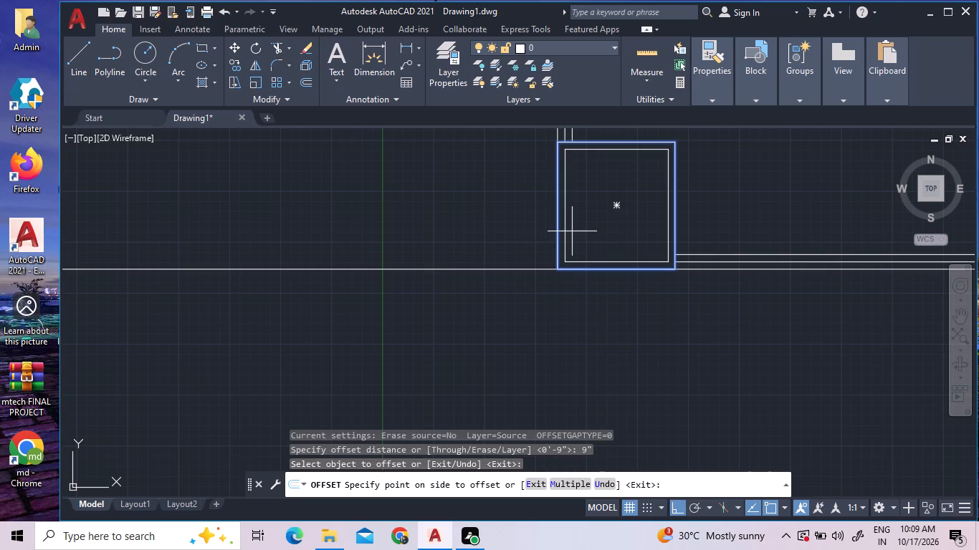
{"action": "double_click", "coordinate": [572, 231]}
{"action": "right_click", "coordinate": [572, 231]}
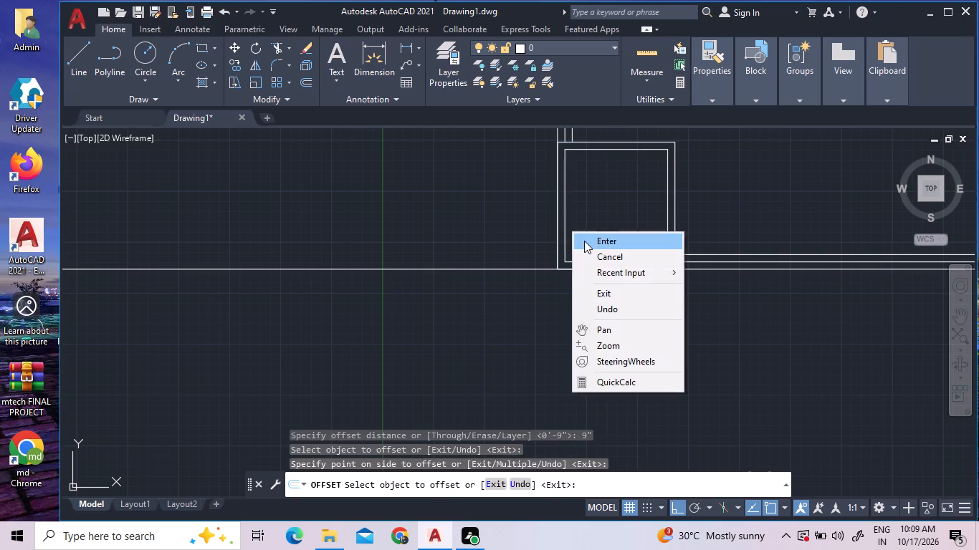
{"action": "double_click", "coordinate": [584, 241]}
{"action": "scroll", "coordinate": [600, 216], "scroll_direction": "down", "scroll_amount": 1}
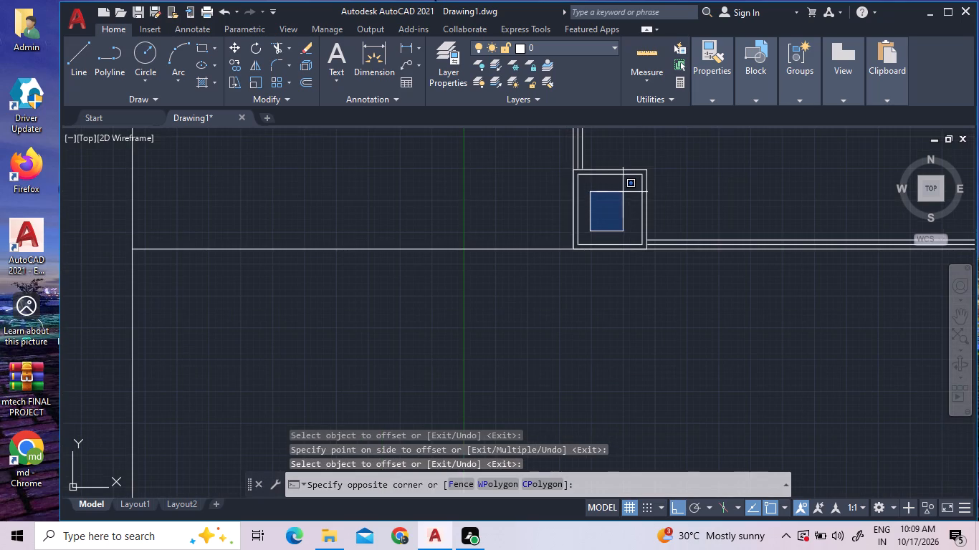
{"action": "double_click", "coordinate": [623, 192]}
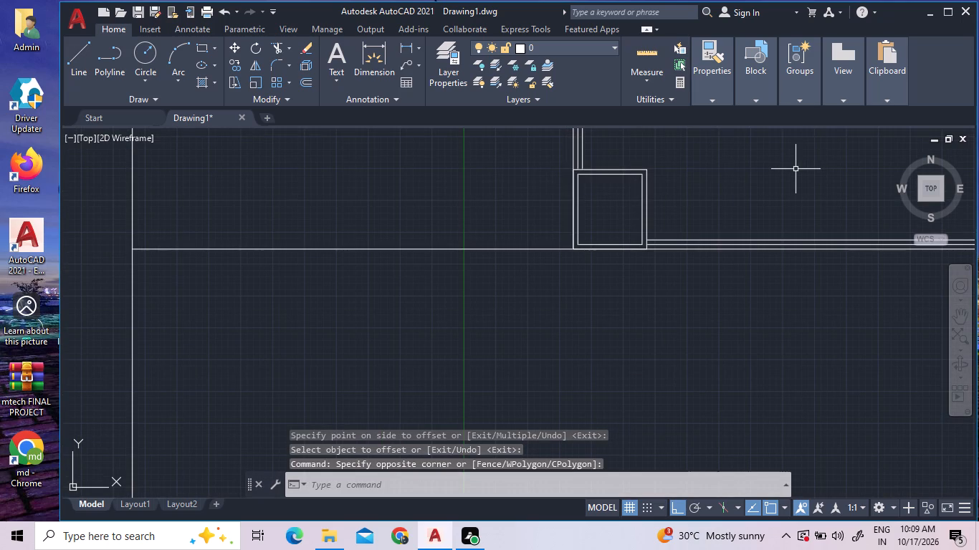
Explode both the outer and inner rectangles of the corner room into separate lines.
{"action": "scroll", "coordinate": [794, 169], "scroll_direction": "up", "scroll_amount": 1}
{"action": "scroll", "coordinate": [585, 166], "scroll_direction": "up", "scroll_amount": 1}
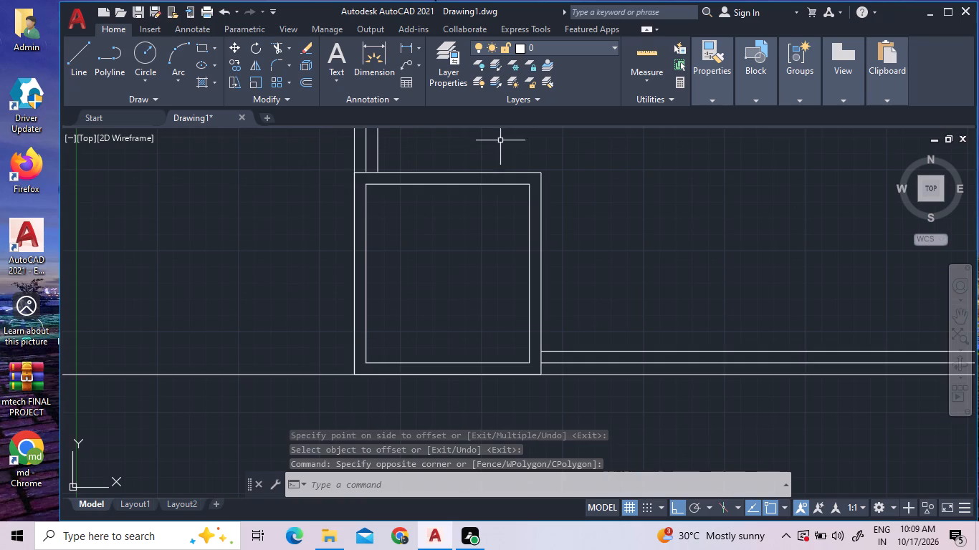
{"action": "scroll", "coordinate": [518, 145], "scroll_direction": "up", "scroll_amount": 2}
{"action": "scroll", "coordinate": [520, 150], "scroll_direction": "down", "scroll_amount": 1}
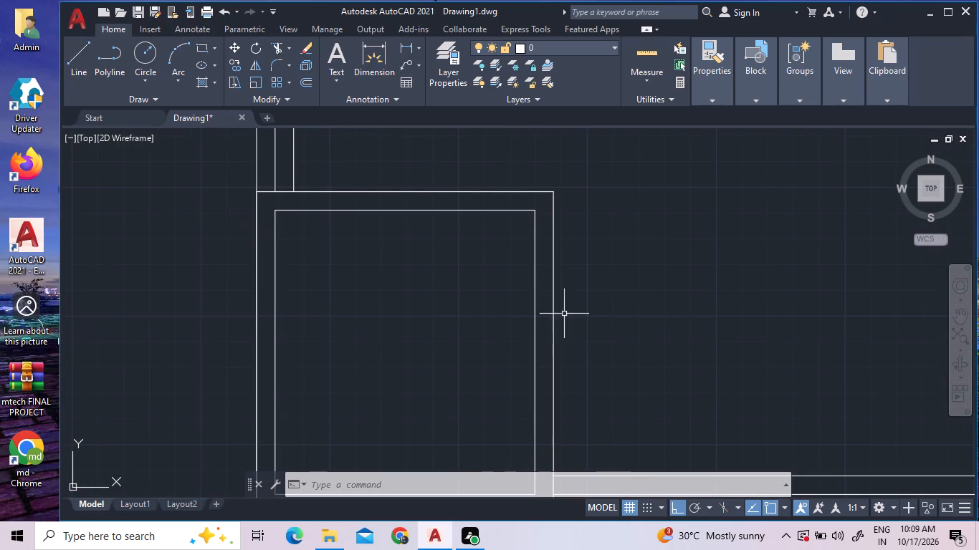
{"action": "left_click", "coordinate": [507, 291]}
{"action": "double_click", "coordinate": [388, 148]}
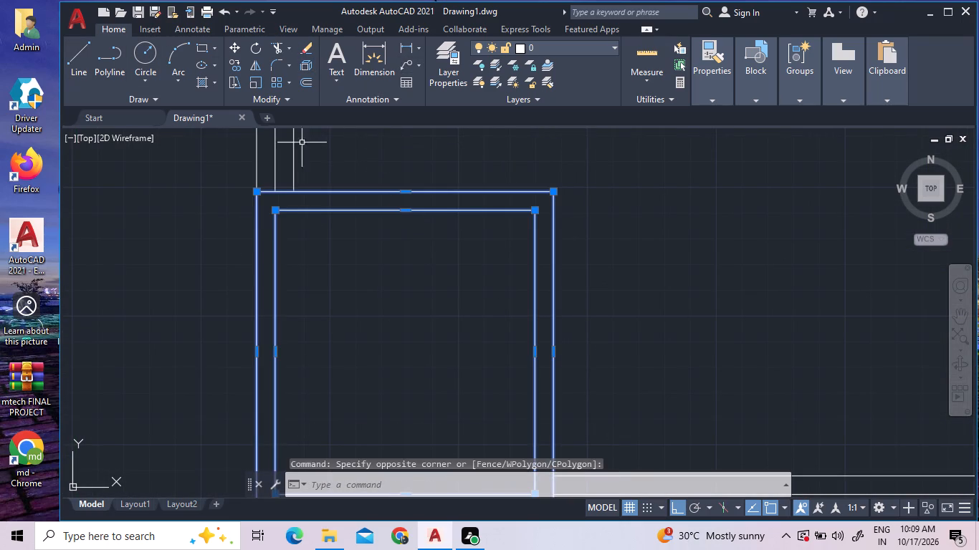
{"action": "right_click", "coordinate": [368, 160]}
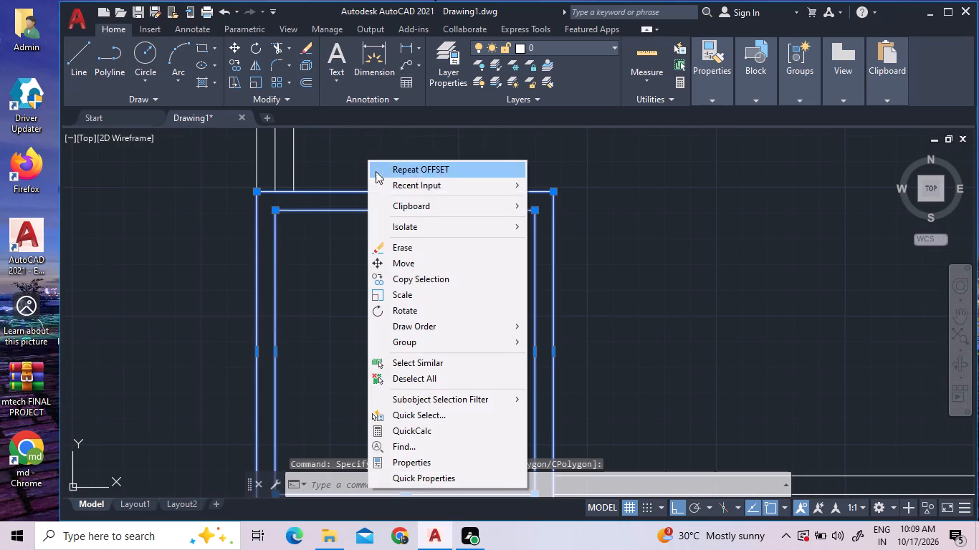
{"action": "left_click", "coordinate": [386, 187]}
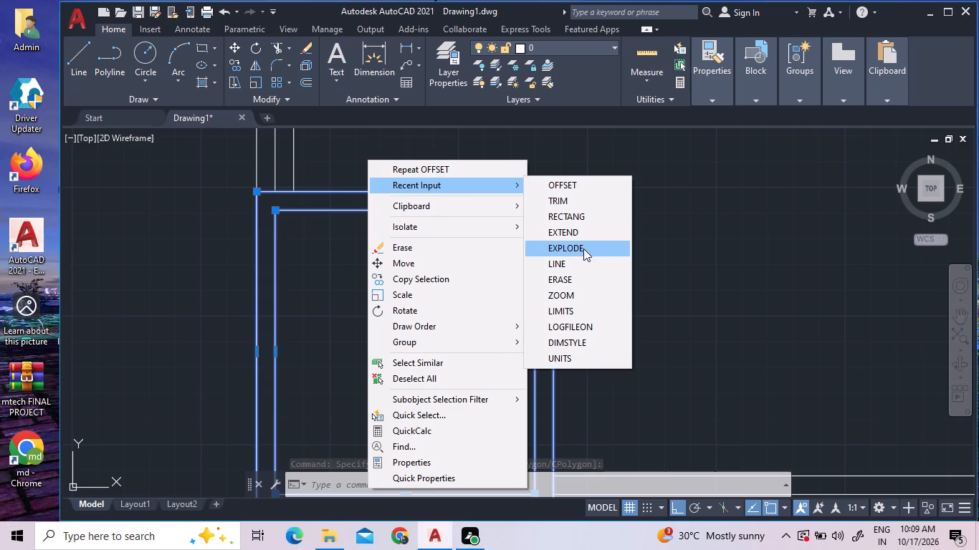
{"action": "left_click", "coordinate": [583, 249]}
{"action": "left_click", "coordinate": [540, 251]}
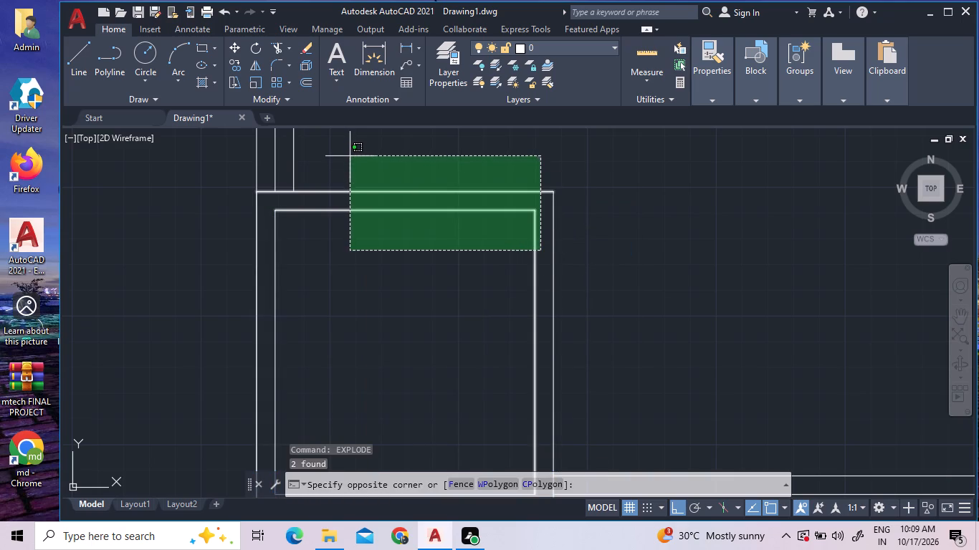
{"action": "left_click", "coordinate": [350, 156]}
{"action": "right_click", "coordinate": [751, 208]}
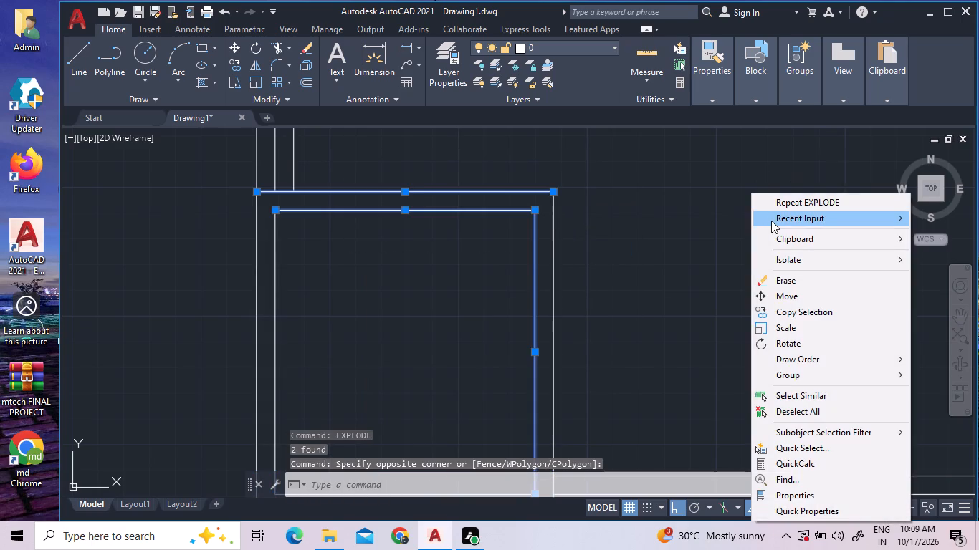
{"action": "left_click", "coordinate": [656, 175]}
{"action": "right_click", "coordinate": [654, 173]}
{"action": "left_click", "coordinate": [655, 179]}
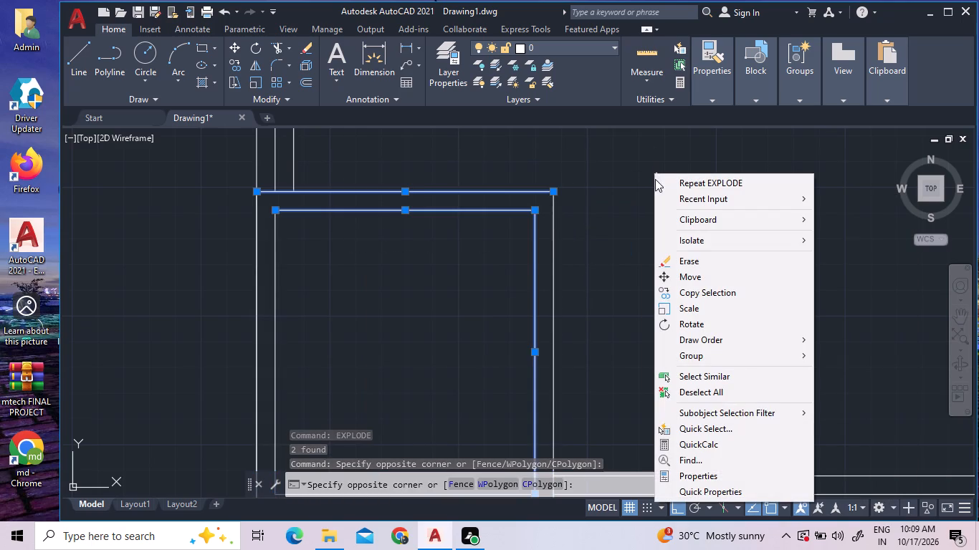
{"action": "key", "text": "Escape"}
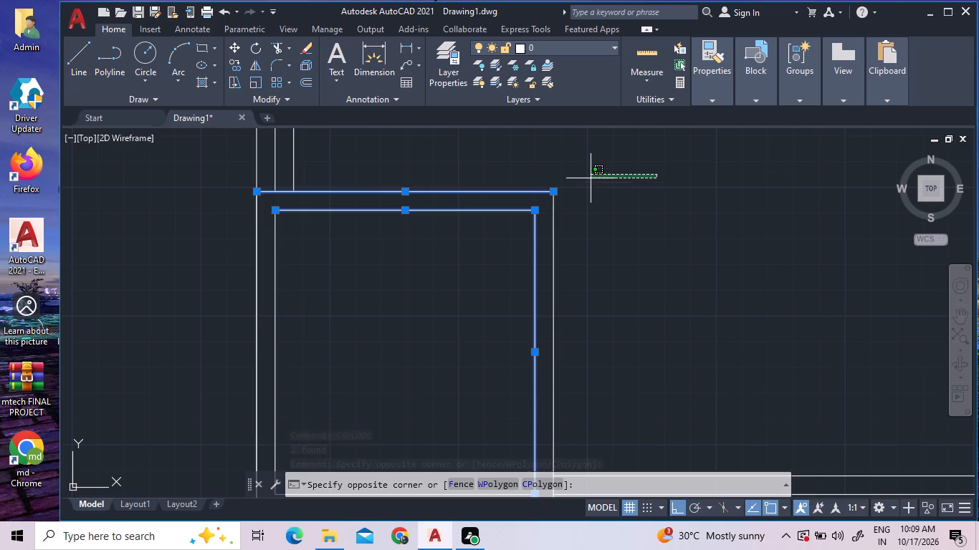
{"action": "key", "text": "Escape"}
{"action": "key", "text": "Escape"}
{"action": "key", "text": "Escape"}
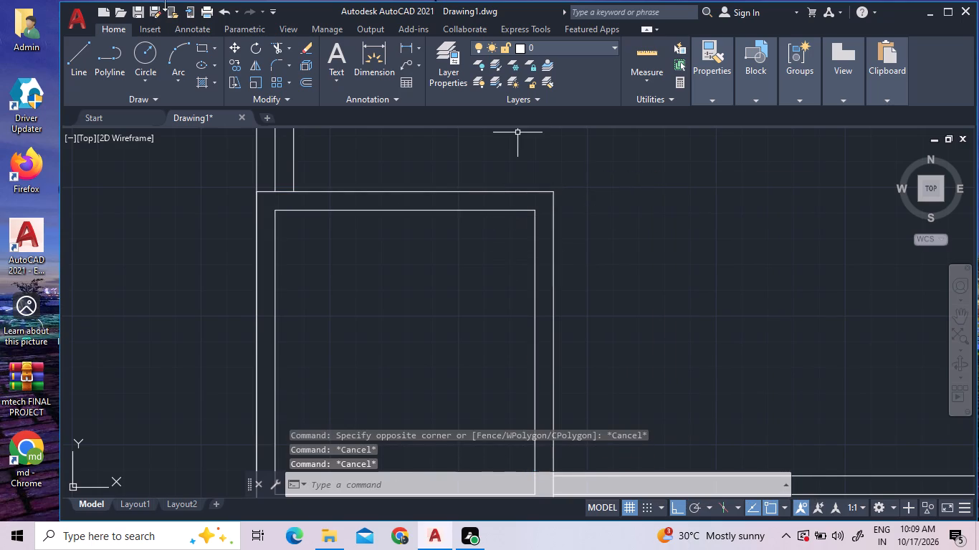
Draw a short line across the room's top wall, from the upper-right inner corner perpendicular to the outer edge.
{"action": "left_click", "coordinate": [75, 59]}
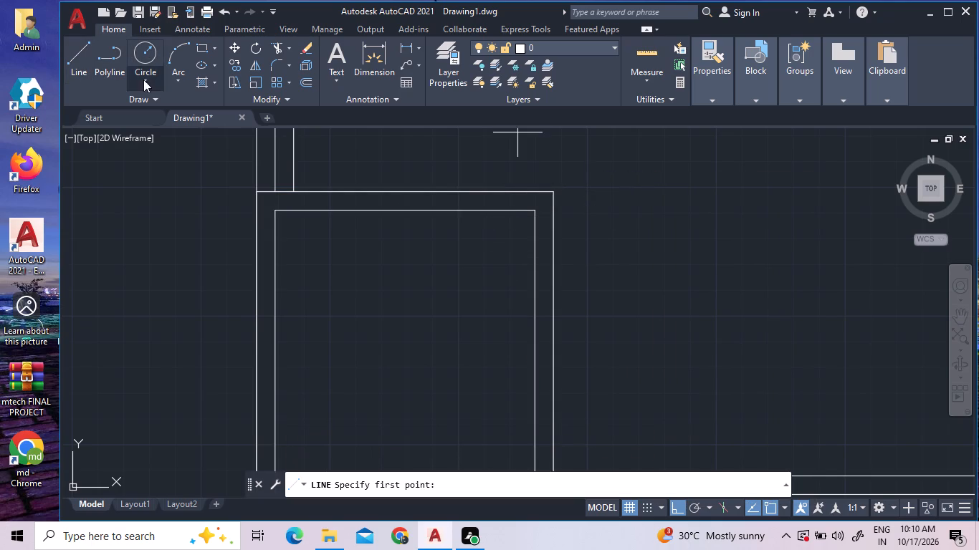
{"action": "left_click", "coordinate": [532, 212]}
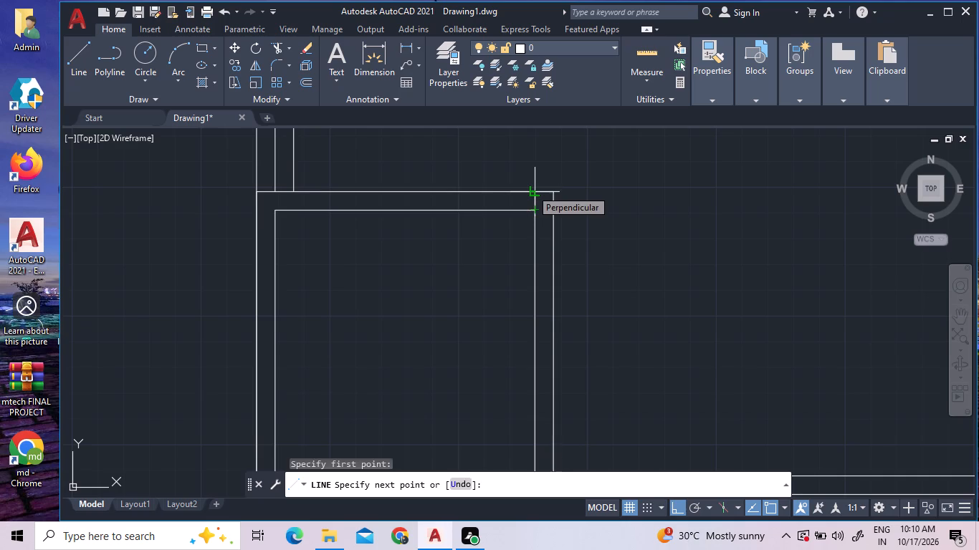
{"action": "scroll", "coordinate": [531, 189], "scroll_direction": "up", "scroll_amount": 5}
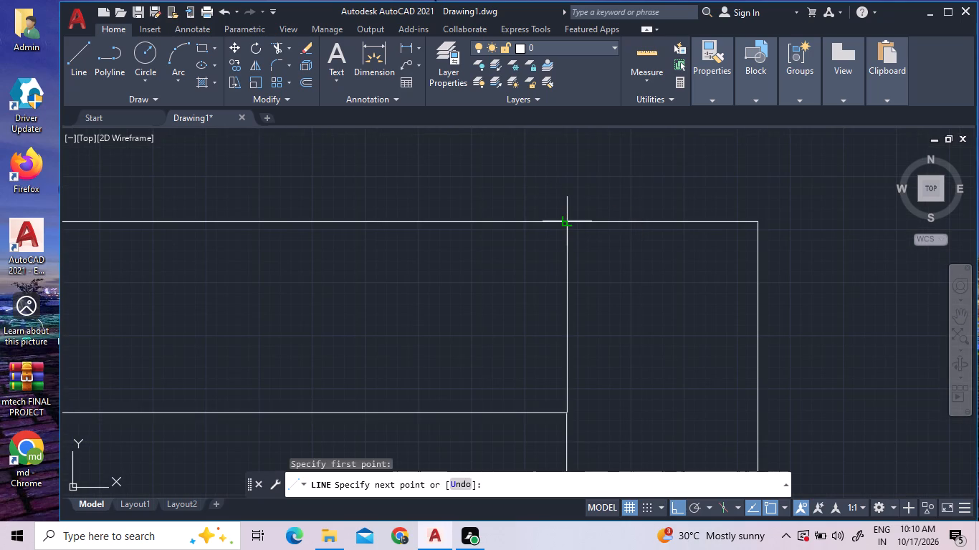
{"action": "left_click", "coordinate": [568, 223]}
{"action": "right_click", "coordinate": [594, 169]}
{"action": "left_click", "coordinate": [604, 182]}
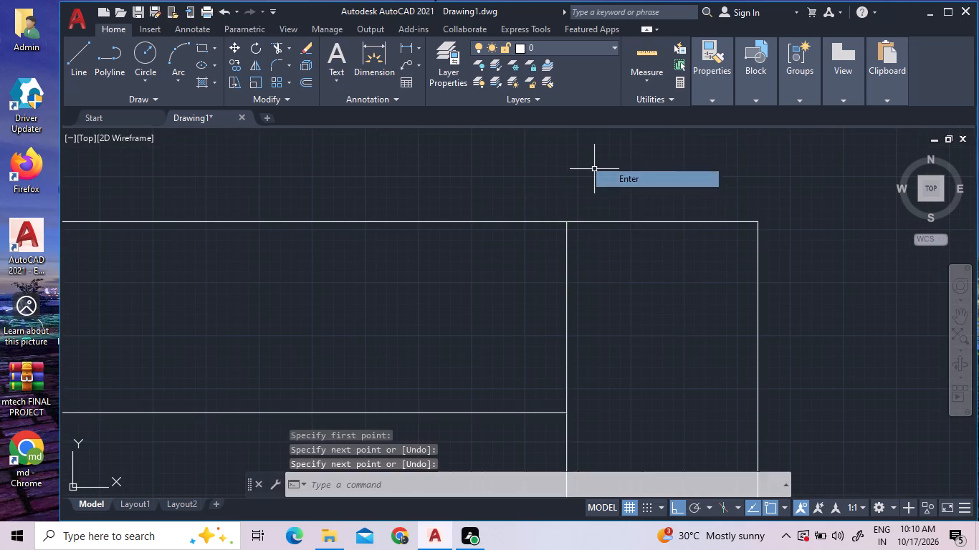
Offset the short line across the top wall 5" to the left, along the wall.
{"action": "scroll", "coordinate": [604, 182], "scroll_direction": "down", "scroll_amount": 3}
{"action": "left_click", "coordinate": [596, 208]}
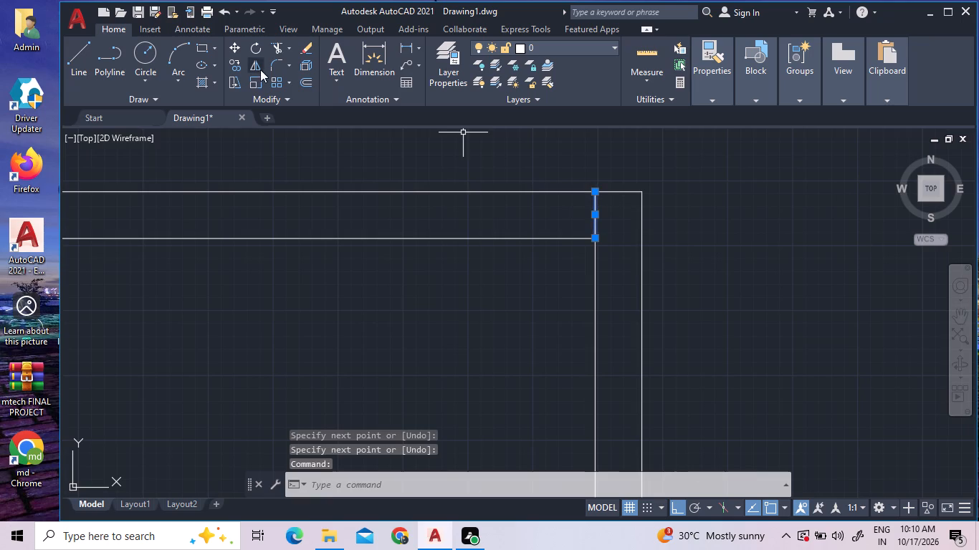
{"action": "left_click", "coordinate": [307, 83]}
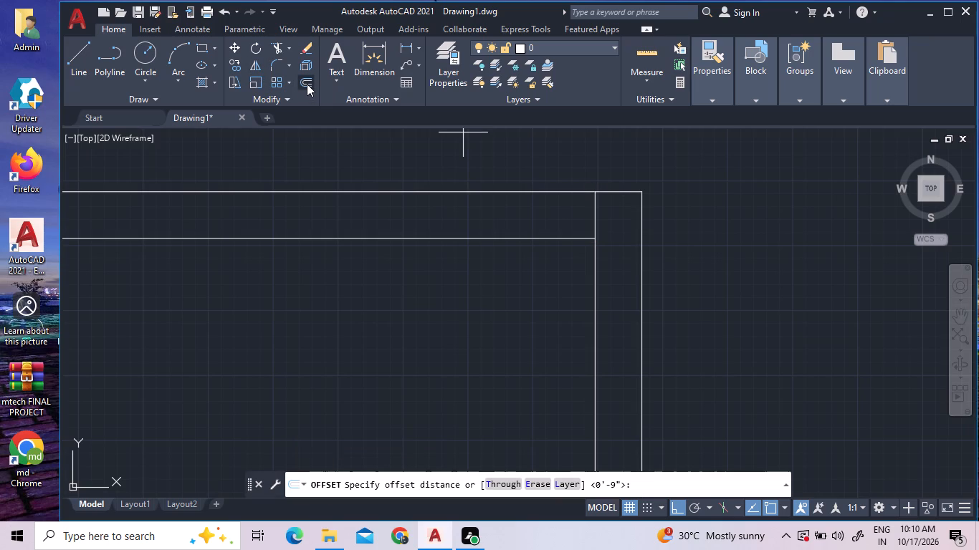
{"action": "type", "text": "5\""}
{"action": "key", "text": "Return"}
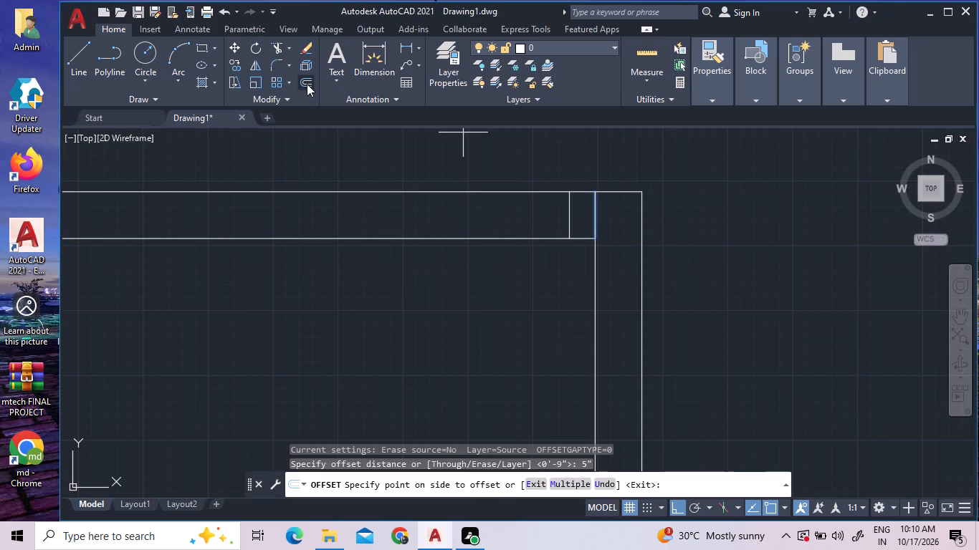
{"action": "left_click", "coordinate": [539, 221]}
{"action": "scroll", "coordinate": [550, 215], "scroll_direction": "down", "scroll_amount": 2}
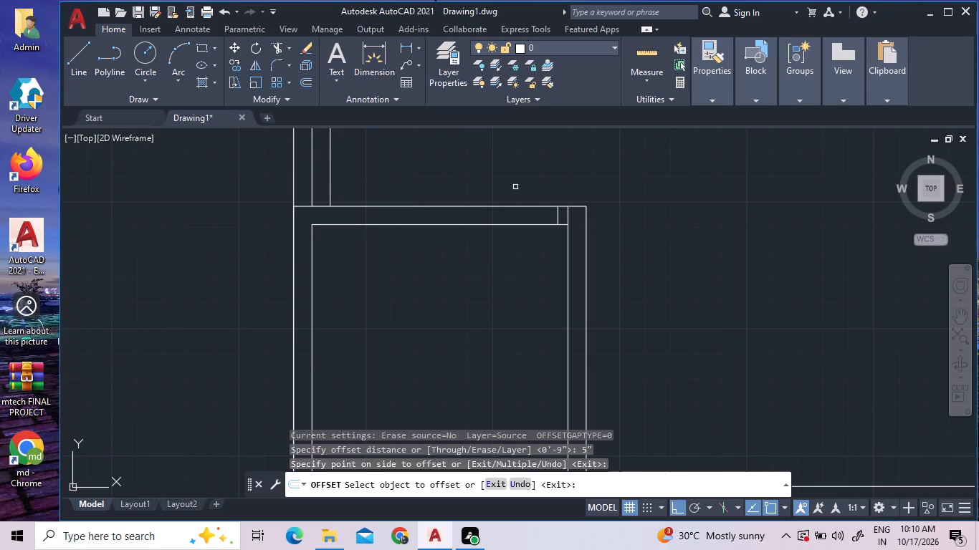
{"action": "type", "text": "tp"}
{"action": "key", "text": "Return"}
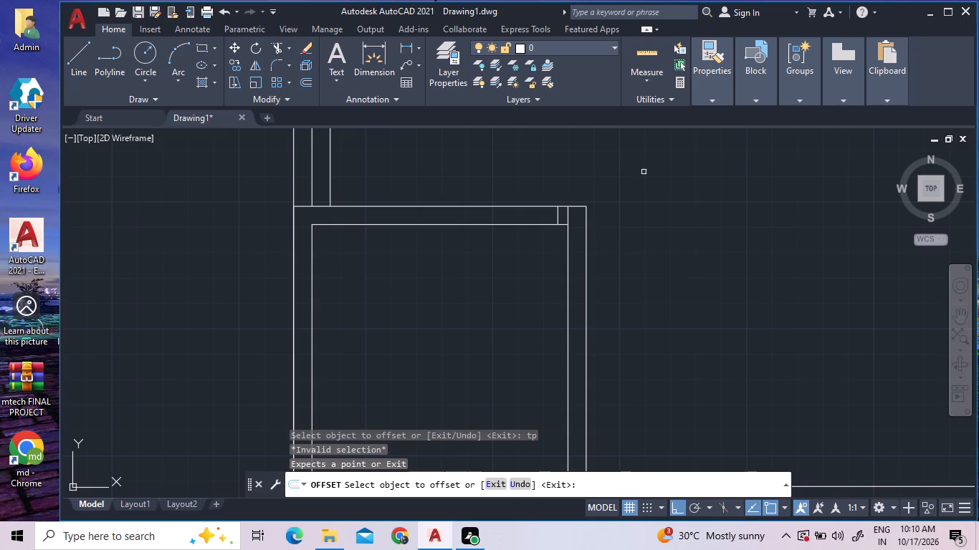
{"action": "right_click", "coordinate": [624, 192]}
{"action": "left_click", "coordinate": [646, 206]}
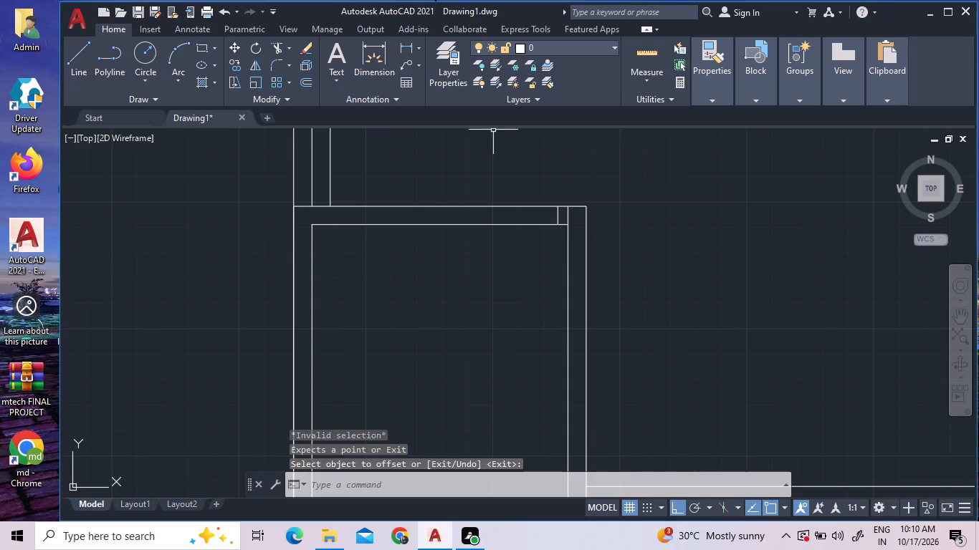
Insert the Door - Imperial block from the architectural tool palette and close the palettes.
{"action": "key", "text": "t"}
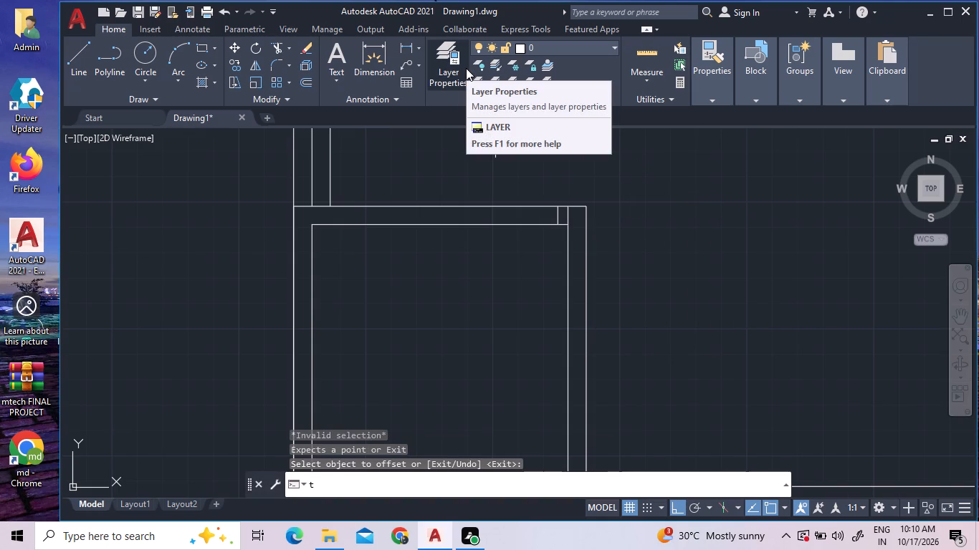
{"action": "key", "text": "p"}
{"action": "key", "text": "Return"}
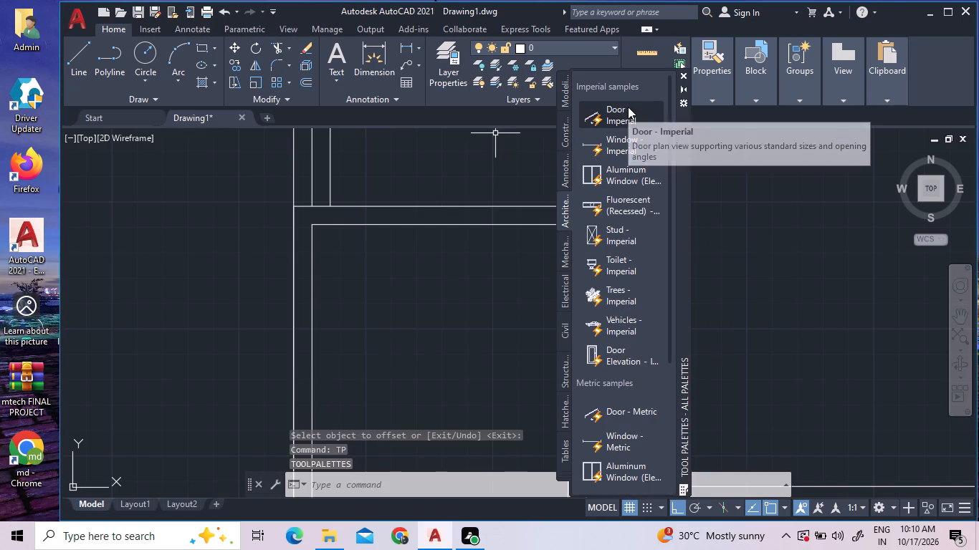
{"action": "left_click_drag", "start_coordinate": [626, 109], "coordinate": [196, 220]}
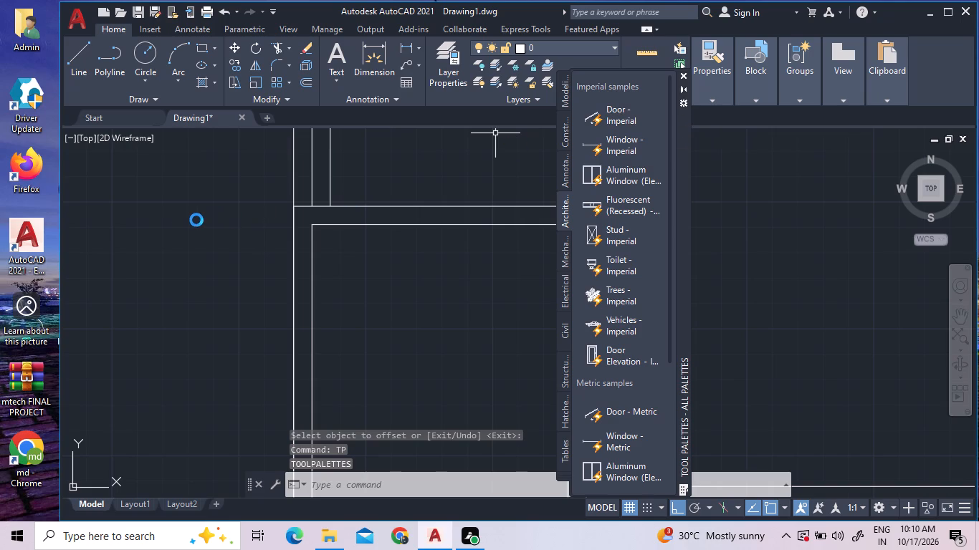
{"action": "left_click_drag", "start_coordinate": [196, 220], "coordinate": [180, 220]}
{"action": "left_click", "coordinate": [180, 220]}
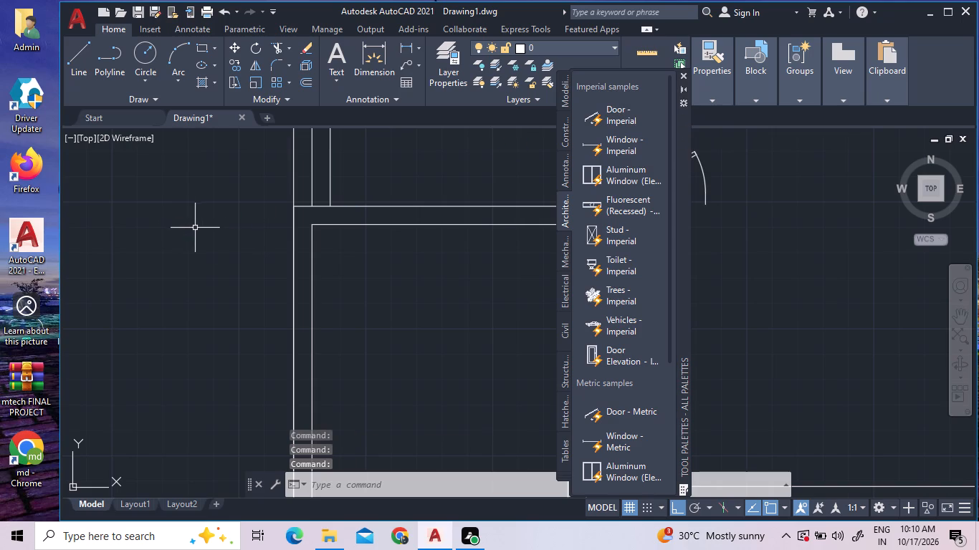
{"action": "left_click", "coordinate": [679, 74]}
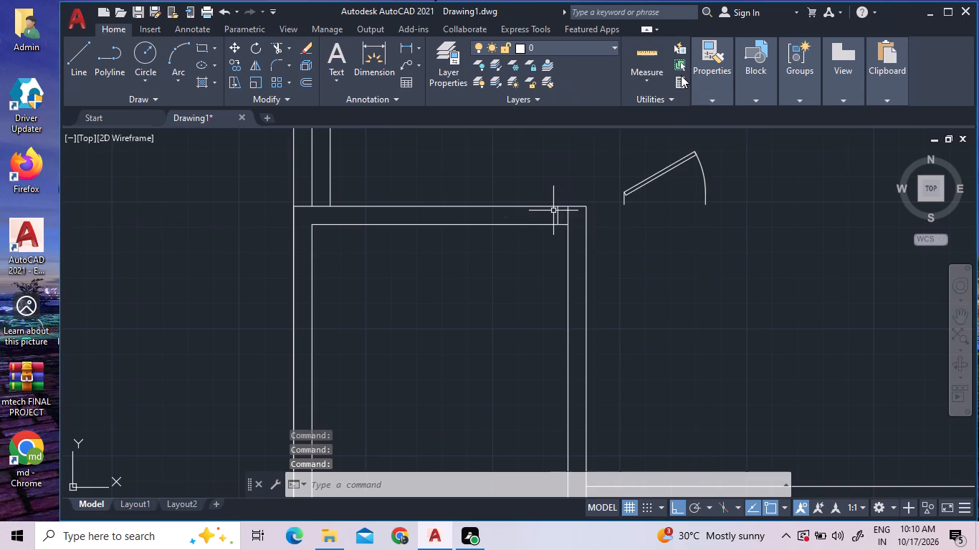
Open the door block's leaf perpendicular to its opening and flip the block both ways so it hinges right and swings downward.
{"action": "left_click", "coordinate": [656, 179]}
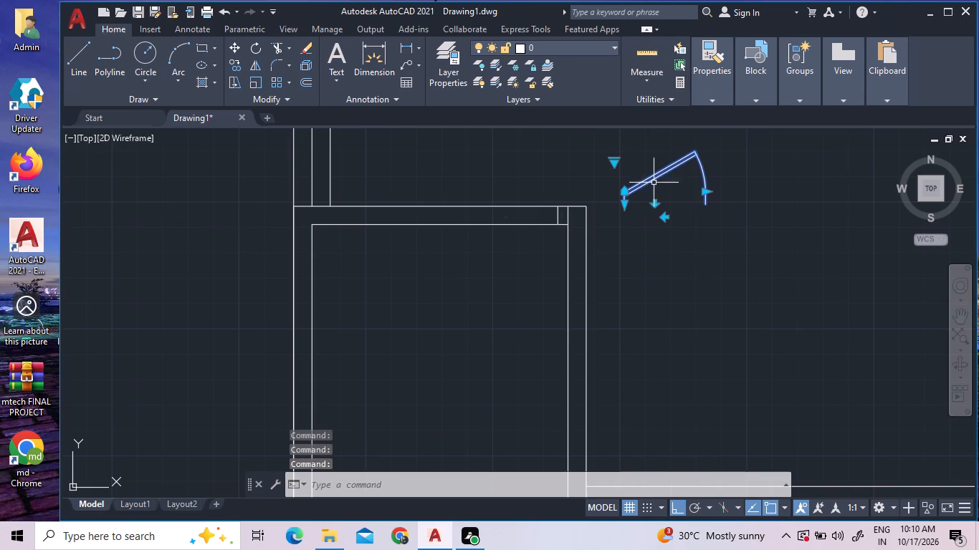
{"action": "left_click", "coordinate": [614, 165]}
{"action": "left_click", "coordinate": [631, 216]}
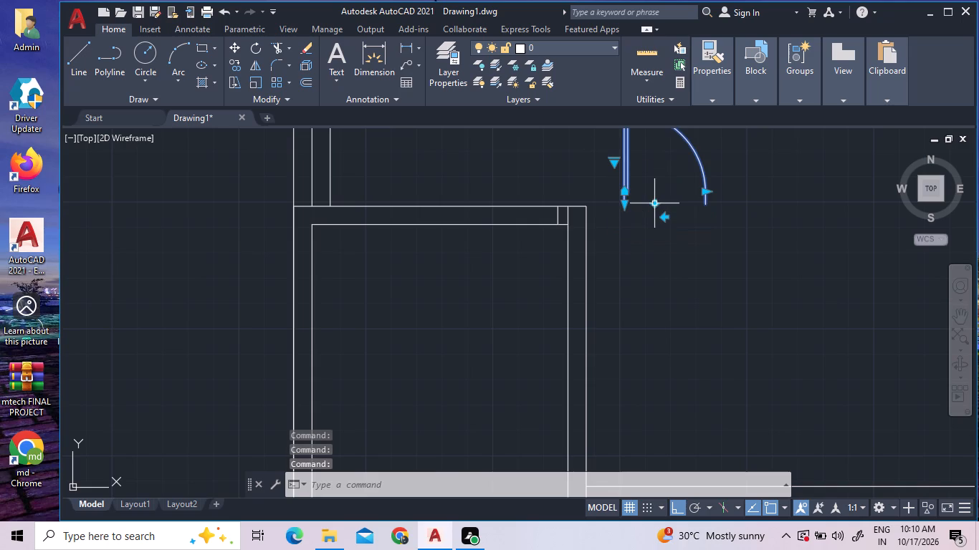
{"action": "left_click", "coordinate": [659, 202]}
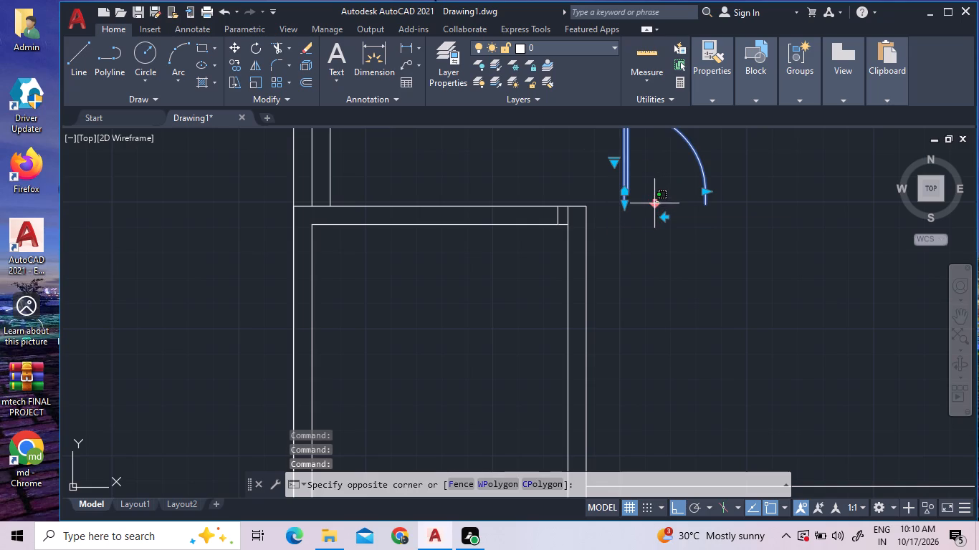
{"action": "left_click", "coordinate": [656, 206]}
{"action": "left_click", "coordinate": [666, 217]}
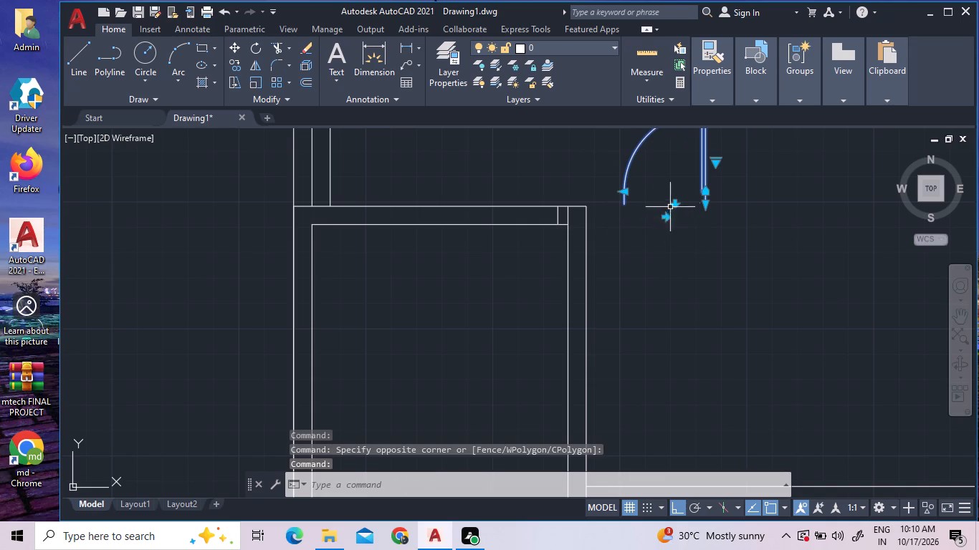
{"action": "double_click", "coordinate": [677, 203]}
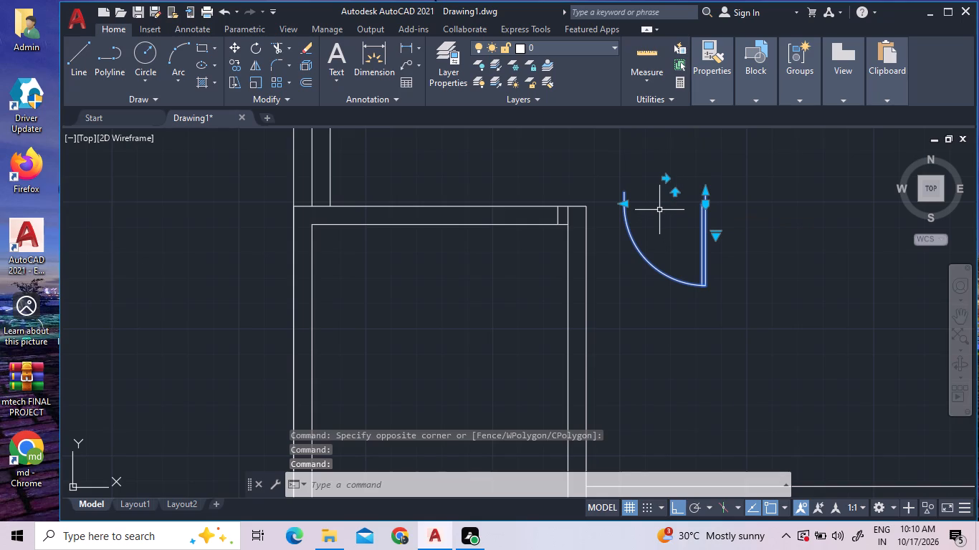
Narrow the door block's opening by one size increment from the arc side.
{"action": "left_click", "coordinate": [626, 221]}
{"action": "right_click", "coordinate": [631, 218]}
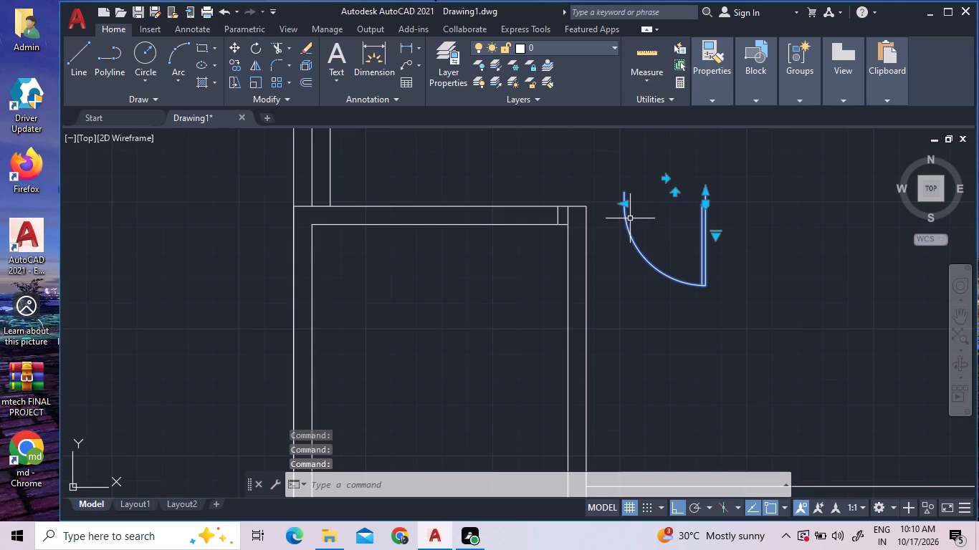
{"action": "left_click", "coordinate": [602, 209]}
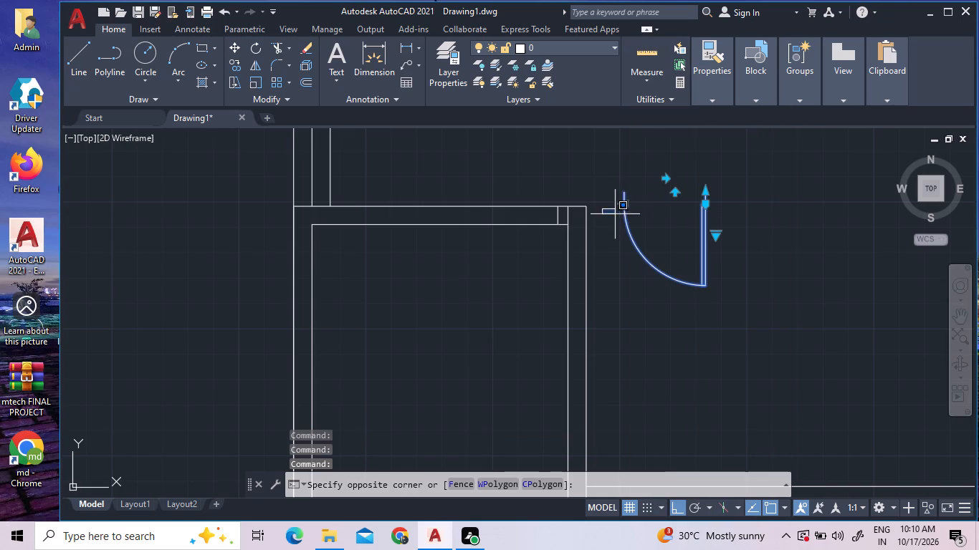
{"action": "left_click", "coordinate": [615, 214]}
{"action": "left_click", "coordinate": [626, 204]}
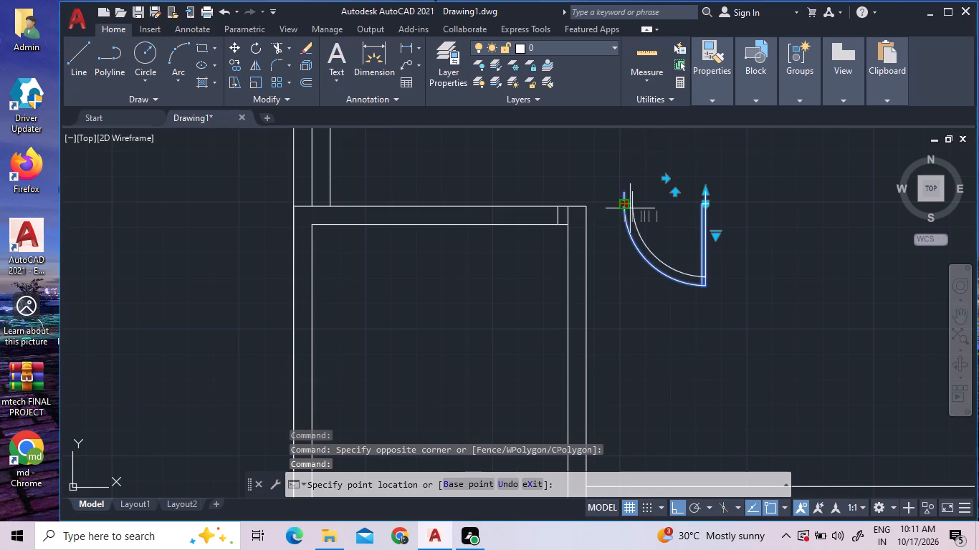
{"action": "left_click", "coordinate": [631, 210]}
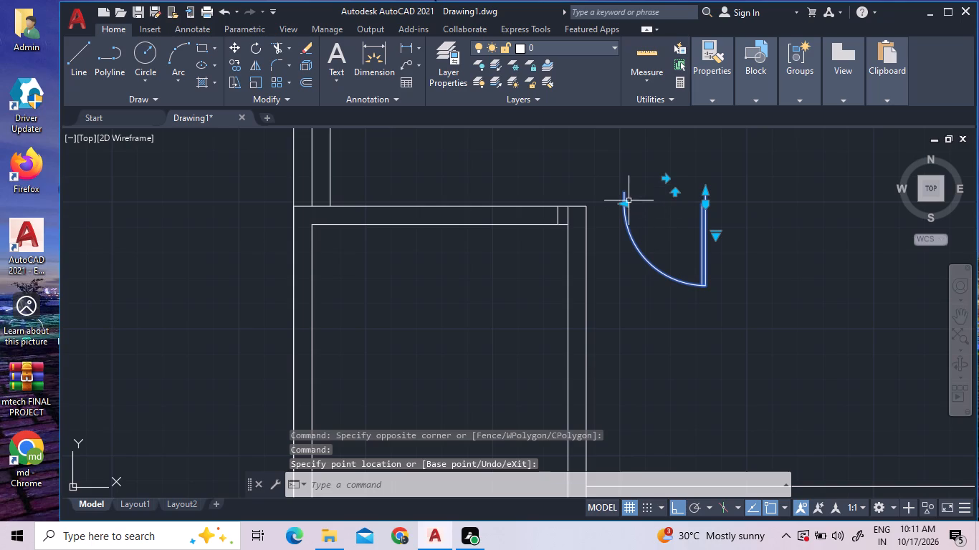
{"action": "left_click", "coordinate": [626, 205]}
{"action": "left_click", "coordinate": [634, 208]}
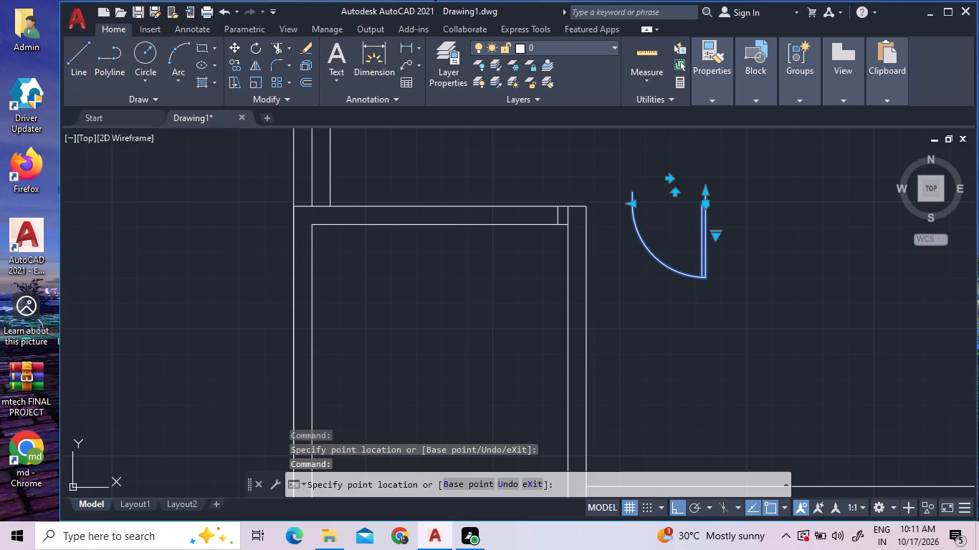
Move the door block by its upper hinge-side corner to the lower end of the 5" offset line on the room's top wall.
{"action": "right_click", "coordinate": [681, 218]}
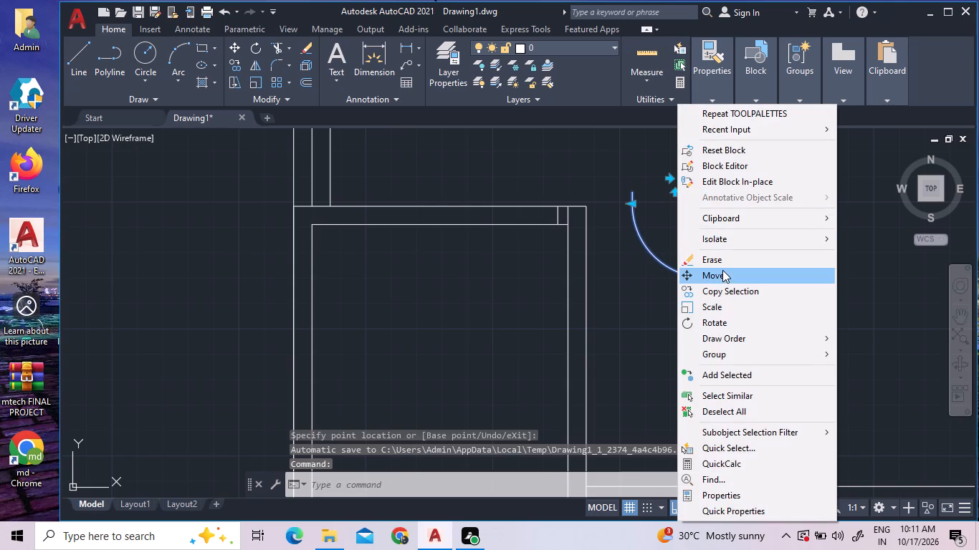
{"action": "left_click", "coordinate": [722, 270]}
{"action": "left_click", "coordinate": [707, 191]}
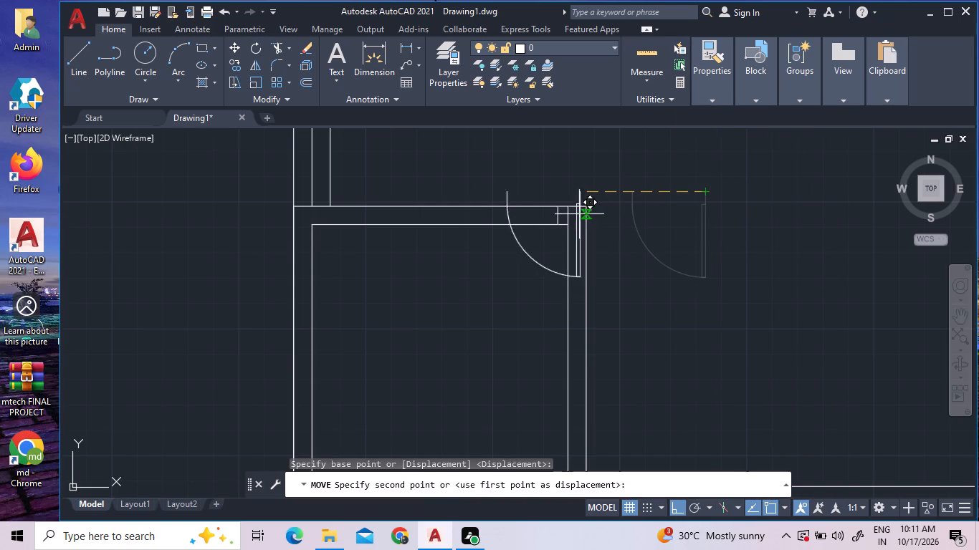
{"action": "scroll", "coordinate": [564, 223], "scroll_direction": "up", "scroll_amount": 4}
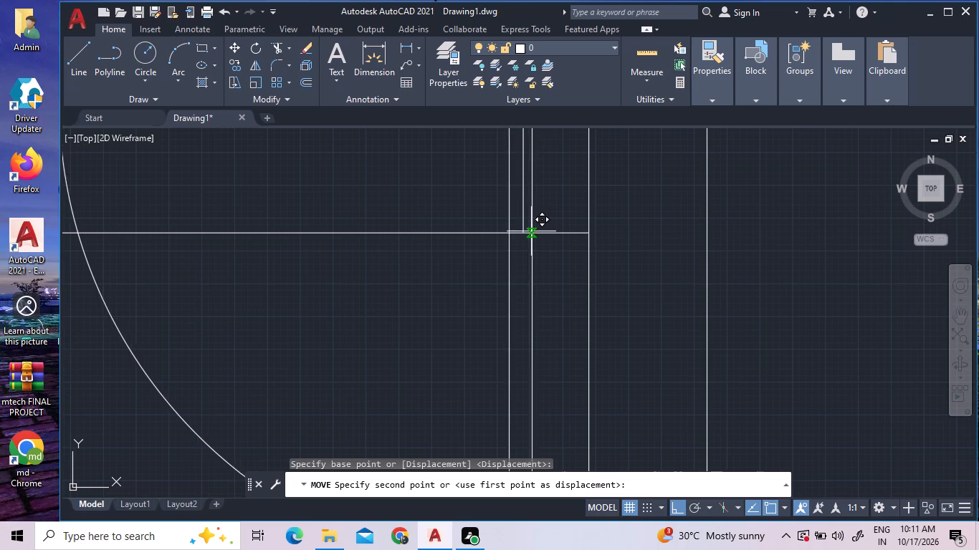
{"action": "double_click", "coordinate": [526, 231]}
{"action": "scroll", "coordinate": [520, 240], "scroll_direction": "down", "scroll_amount": 3}
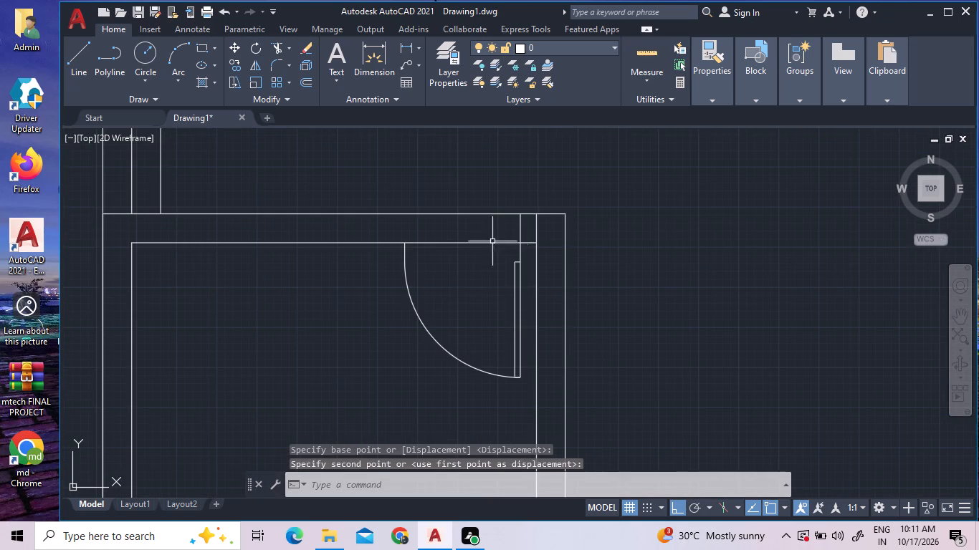
Draw a line across the room's top wall from the end of the door arc to the wall's outer edge.
{"action": "left_click", "coordinate": [79, 59]}
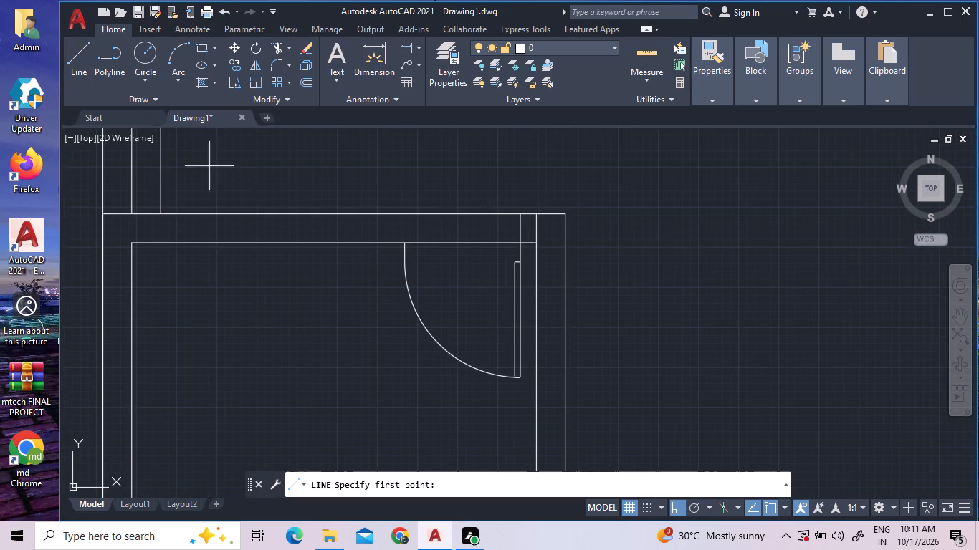
{"action": "left_click", "coordinate": [404, 243]}
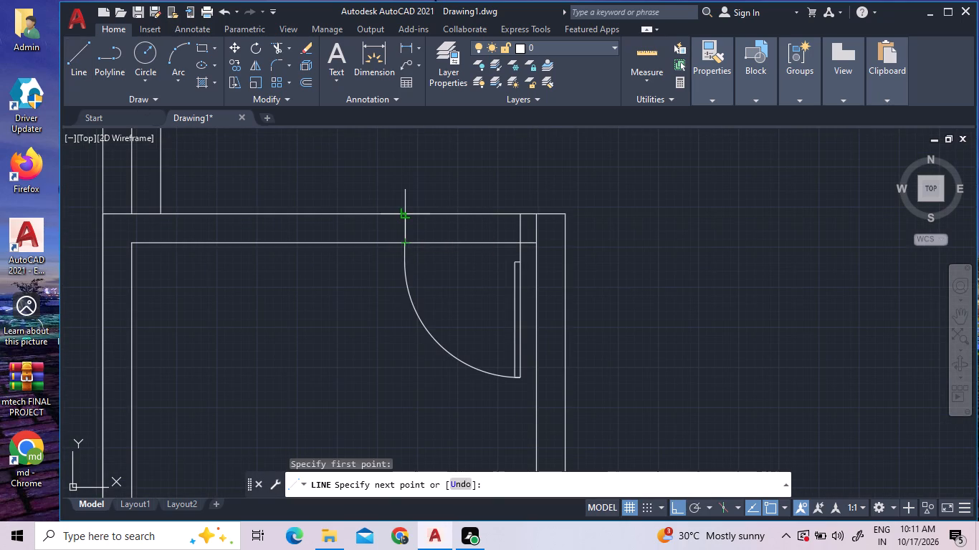
{"action": "left_click", "coordinate": [404, 211]}
{"action": "right_click", "coordinate": [409, 183]}
{"action": "left_click", "coordinate": [416, 193]}
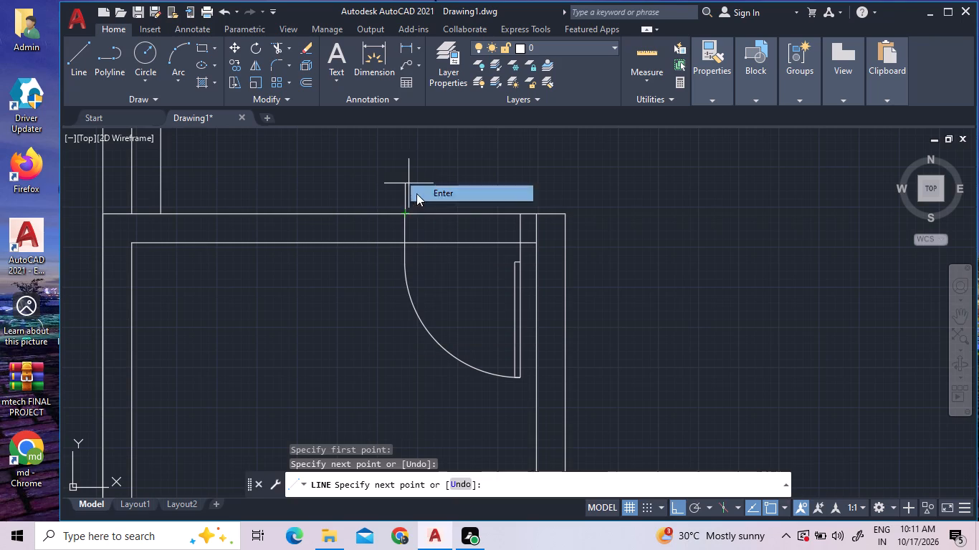
Trim both top-wall lines across the door opening and the short line above the room's upper-right inner corner.
{"action": "left_click", "coordinate": [278, 50]}
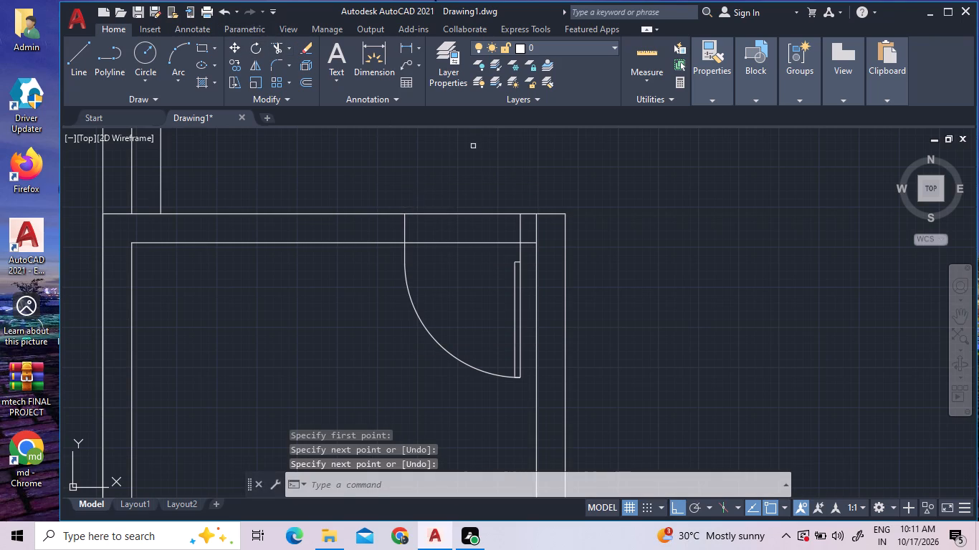
{"action": "left_click", "coordinate": [446, 244]}
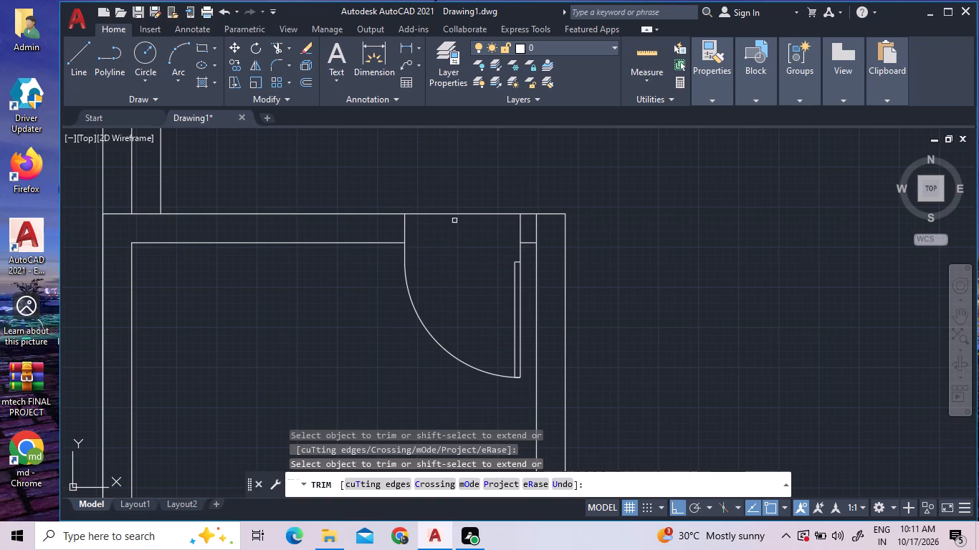
{"action": "left_click", "coordinate": [456, 216]}
{"action": "double_click", "coordinate": [538, 231]}
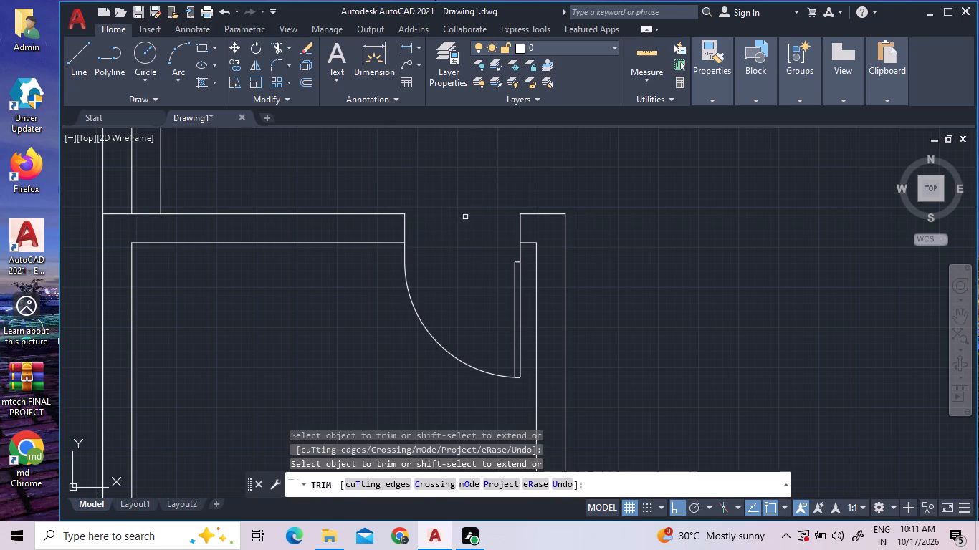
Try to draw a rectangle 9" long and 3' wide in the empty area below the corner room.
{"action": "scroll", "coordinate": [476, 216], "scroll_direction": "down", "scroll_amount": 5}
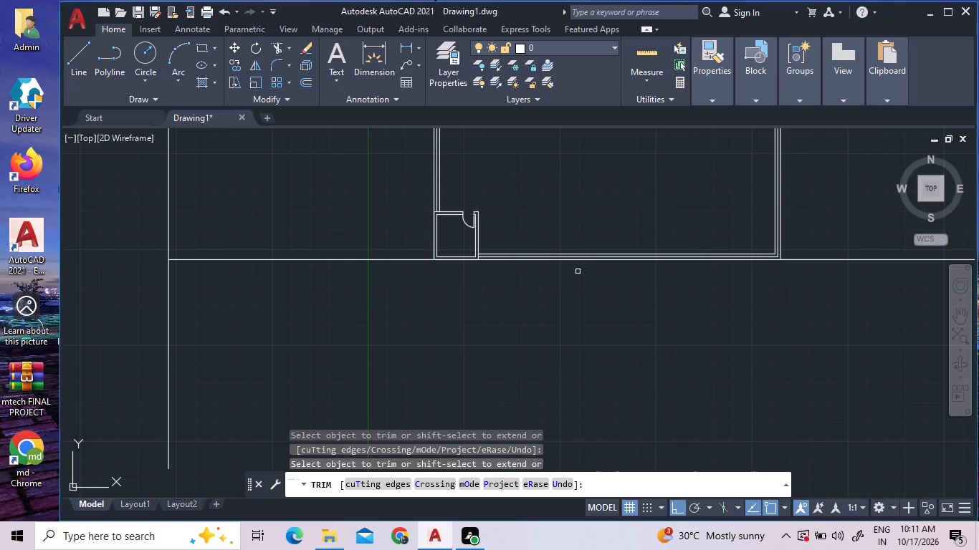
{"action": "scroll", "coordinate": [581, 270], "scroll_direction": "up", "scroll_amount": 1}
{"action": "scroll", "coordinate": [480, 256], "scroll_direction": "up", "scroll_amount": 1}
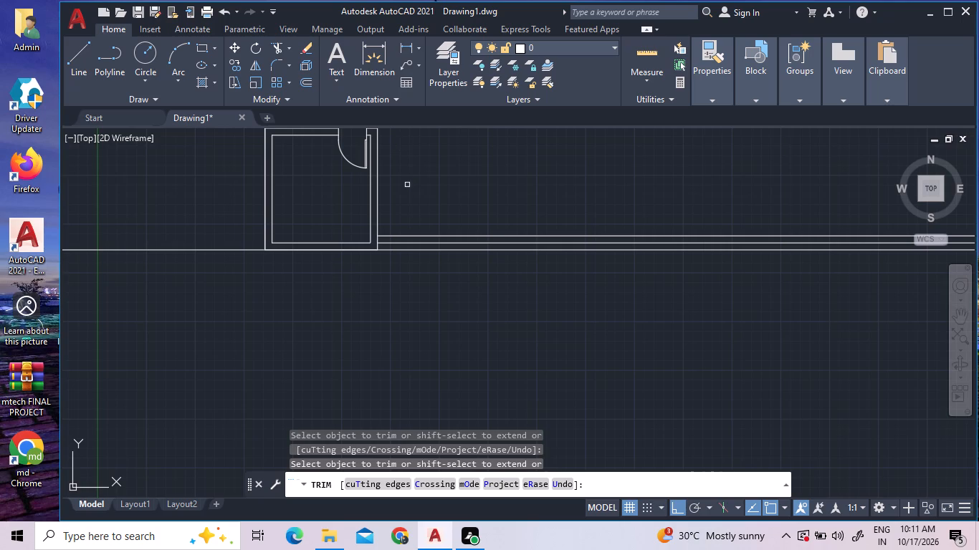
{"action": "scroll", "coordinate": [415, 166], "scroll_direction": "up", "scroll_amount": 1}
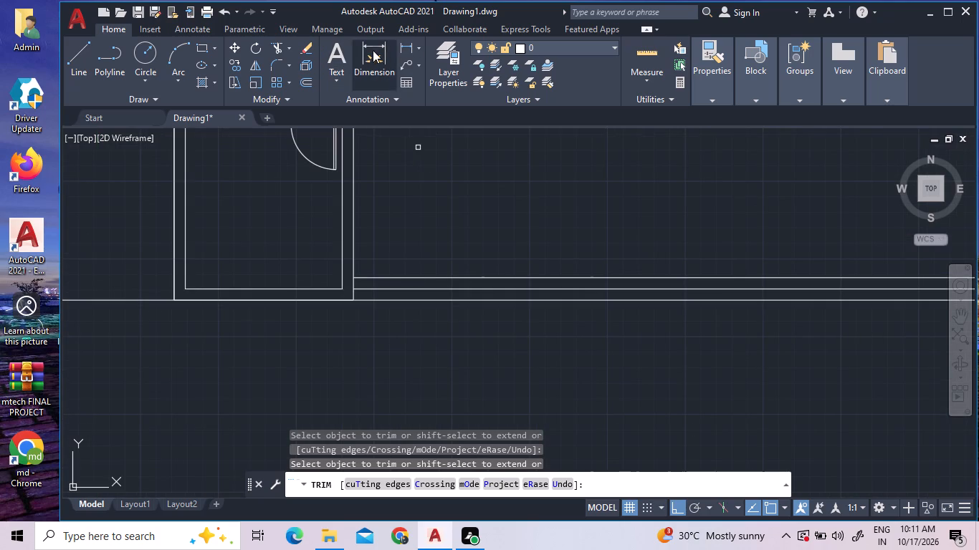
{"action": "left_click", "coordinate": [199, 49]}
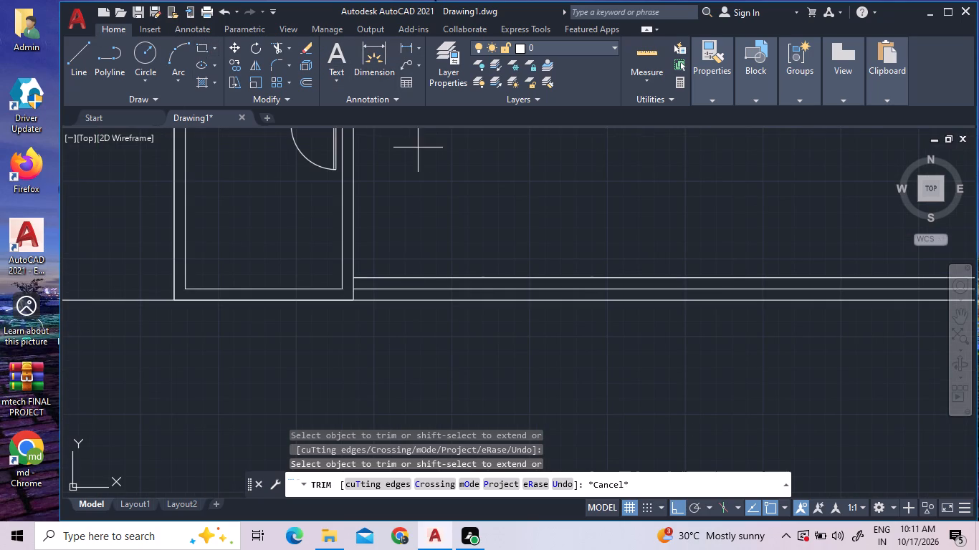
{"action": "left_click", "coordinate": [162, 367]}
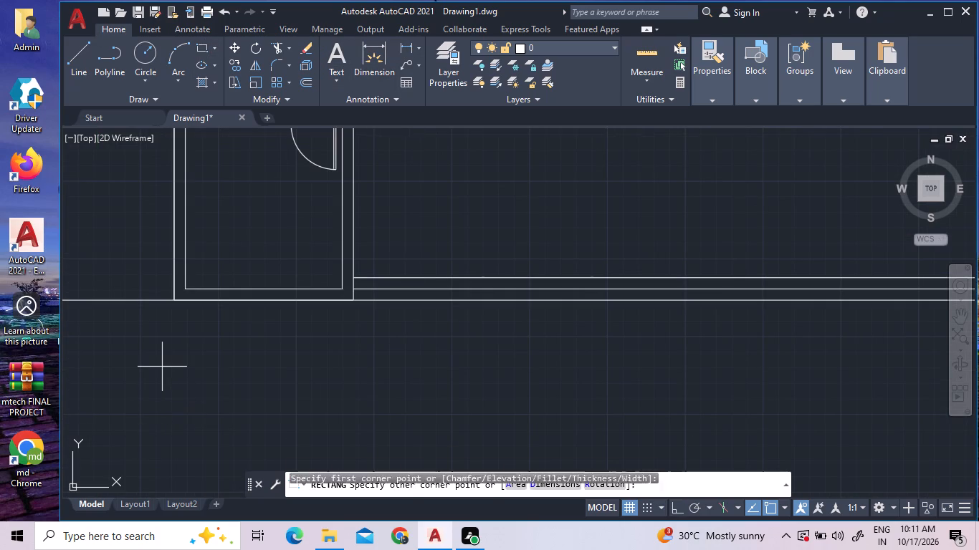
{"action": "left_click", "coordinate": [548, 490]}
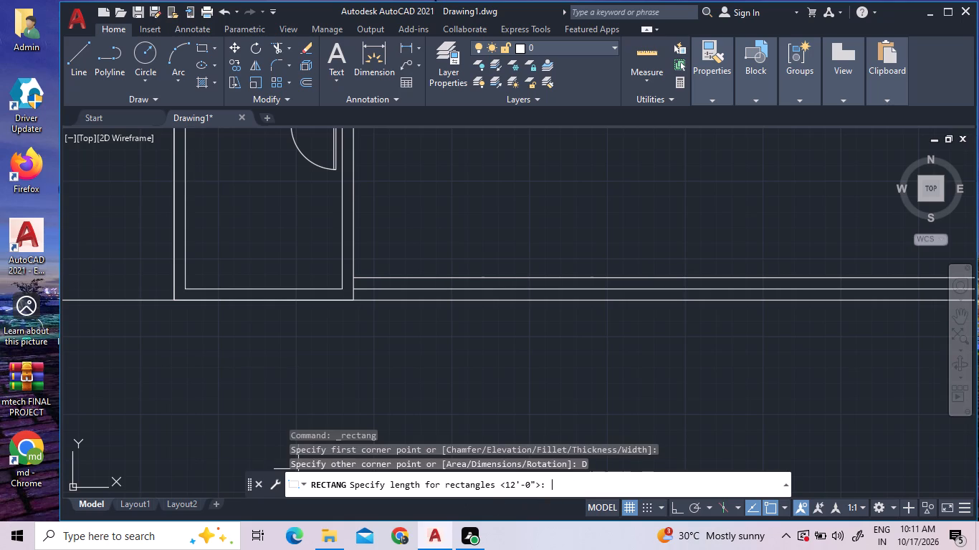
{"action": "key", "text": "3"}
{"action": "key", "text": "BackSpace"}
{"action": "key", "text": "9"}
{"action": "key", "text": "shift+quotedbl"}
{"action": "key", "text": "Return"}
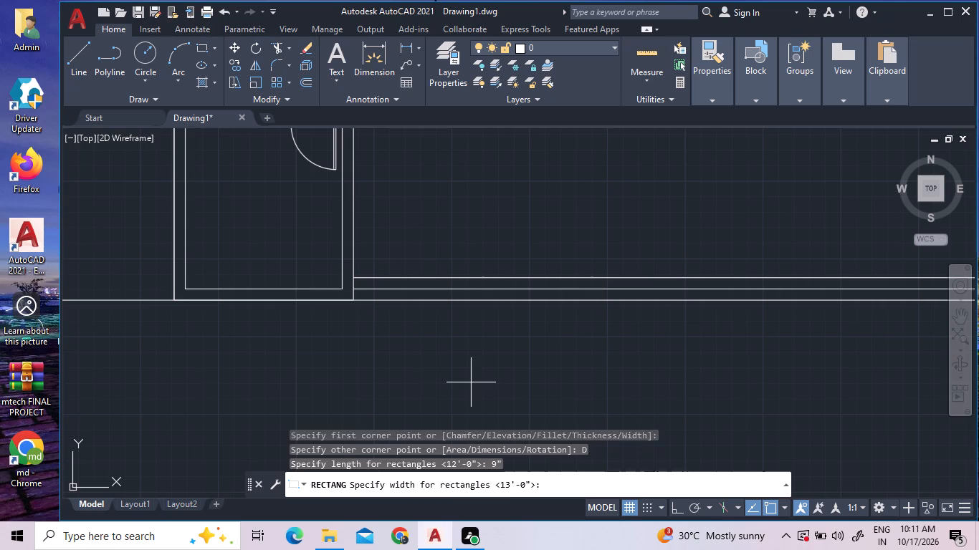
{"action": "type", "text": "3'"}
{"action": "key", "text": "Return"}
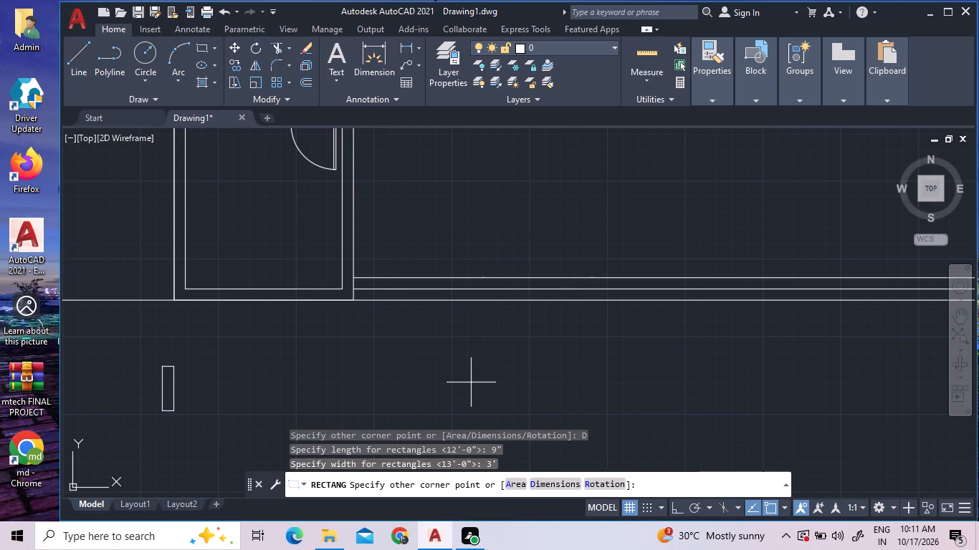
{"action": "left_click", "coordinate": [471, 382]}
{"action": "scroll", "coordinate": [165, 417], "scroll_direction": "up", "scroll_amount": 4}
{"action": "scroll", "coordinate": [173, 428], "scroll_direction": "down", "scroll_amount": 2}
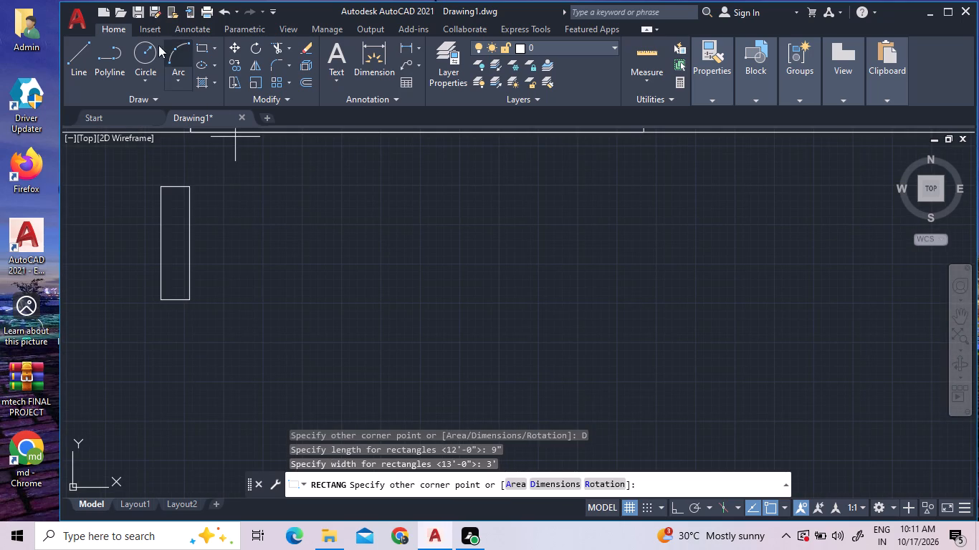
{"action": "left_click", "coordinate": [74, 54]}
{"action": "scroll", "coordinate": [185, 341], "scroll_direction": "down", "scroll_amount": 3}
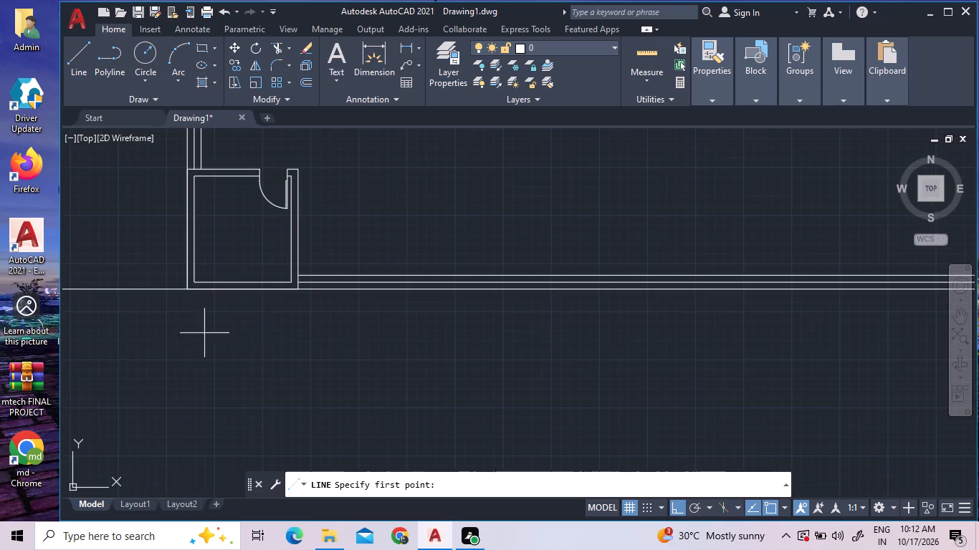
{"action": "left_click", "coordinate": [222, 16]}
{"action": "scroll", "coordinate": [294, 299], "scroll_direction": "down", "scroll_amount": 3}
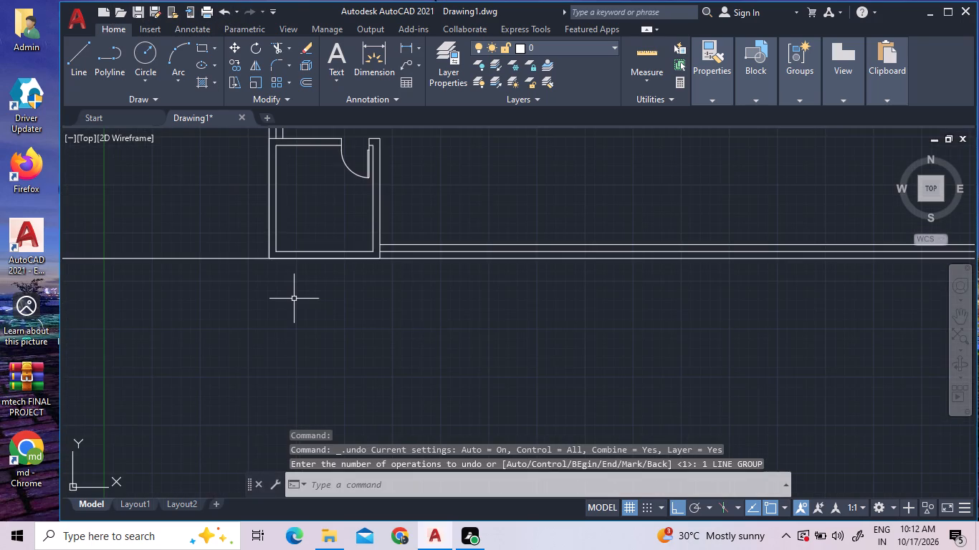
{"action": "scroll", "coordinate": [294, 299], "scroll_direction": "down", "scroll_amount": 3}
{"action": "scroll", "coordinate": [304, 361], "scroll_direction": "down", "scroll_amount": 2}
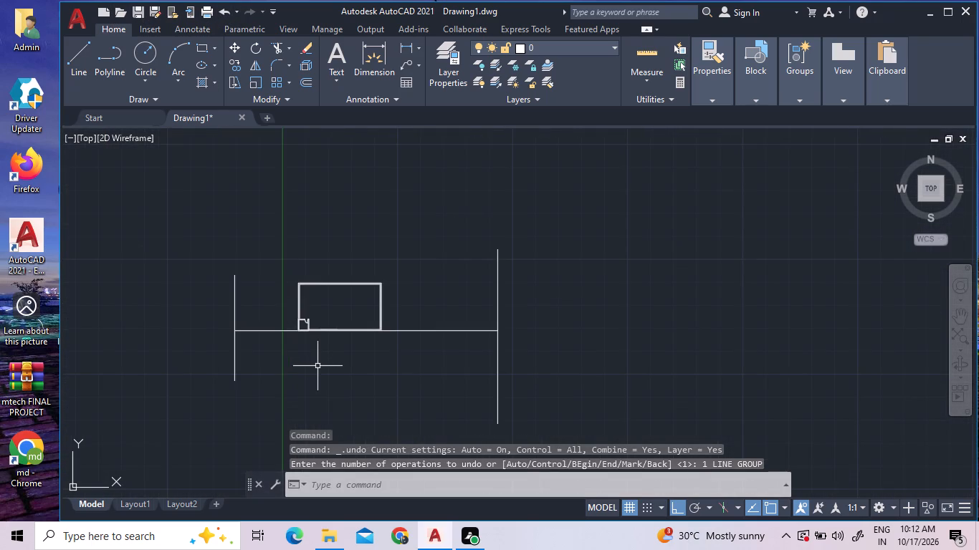
Draw a rectangle 9" long and 3' wide in the empty area below the plan's corner room.
{"action": "scroll", "coordinate": [317, 366], "scroll_direction": "up", "scroll_amount": 4}
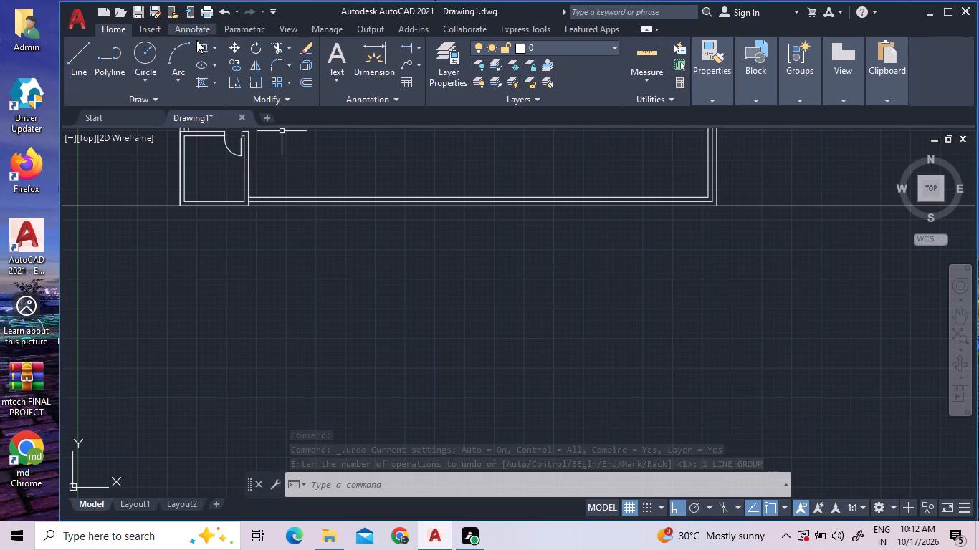
{"action": "left_click", "coordinate": [207, 51]}
{"action": "left_click", "coordinate": [416, 362]}
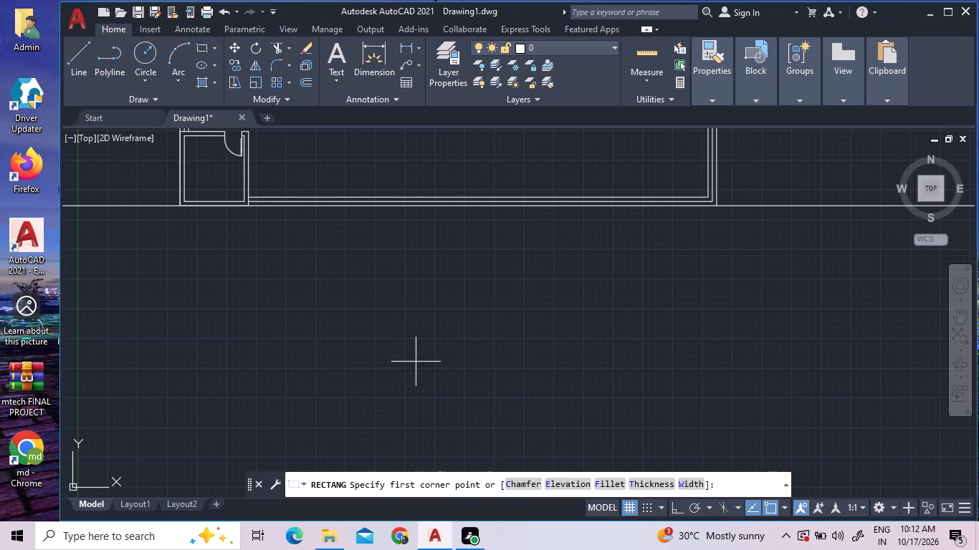
{"action": "left_click", "coordinate": [557, 492]}
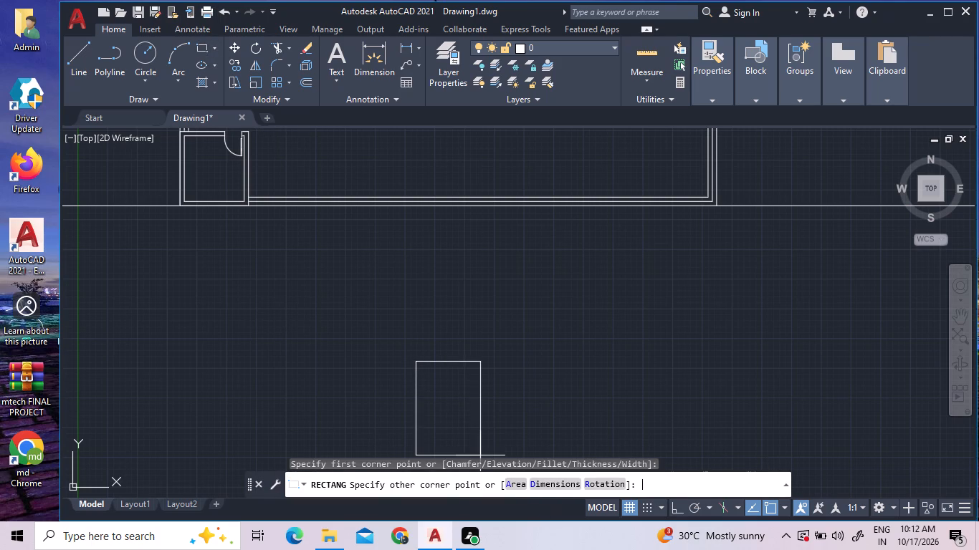
{"action": "left_click", "coordinate": [554, 484]}
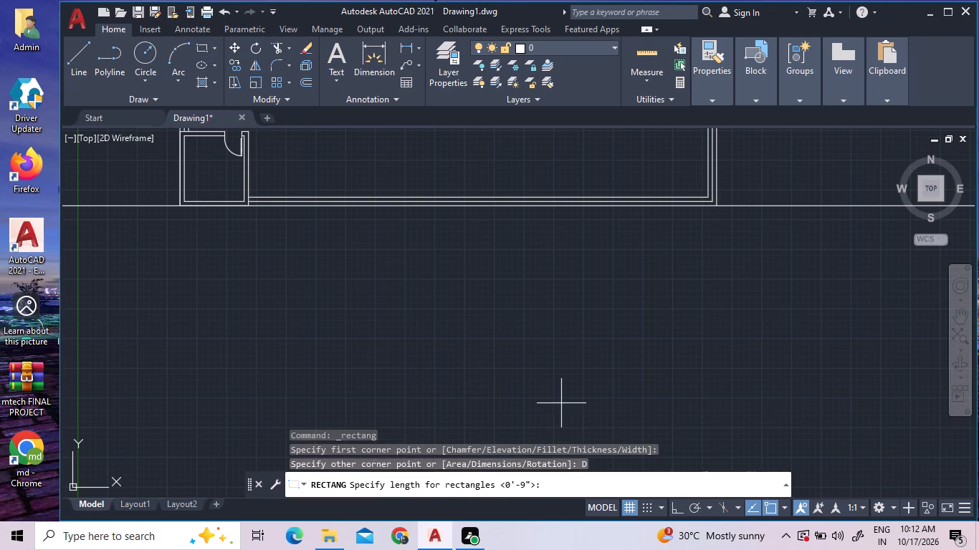
{"action": "key", "text": "Return"}
{"action": "key", "text": "Return"}
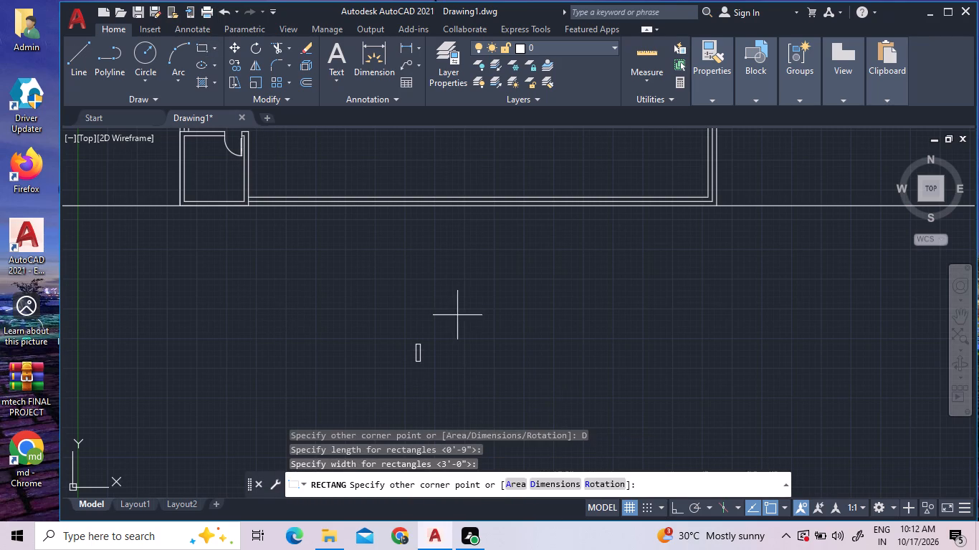
{"action": "scroll", "coordinate": [425, 372], "scroll_direction": "up", "scroll_amount": 4}
{"action": "scroll", "coordinate": [442, 310], "scroll_direction": "down", "scroll_amount": 2}
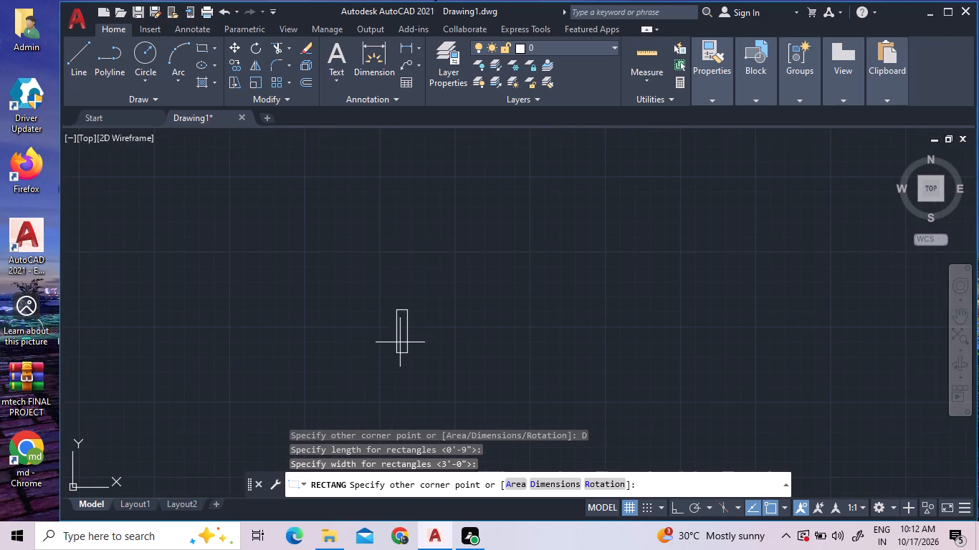
{"action": "left_click", "coordinate": [514, 320]}
{"action": "scroll", "coordinate": [407, 366], "scroll_direction": "up", "scroll_amount": 3}
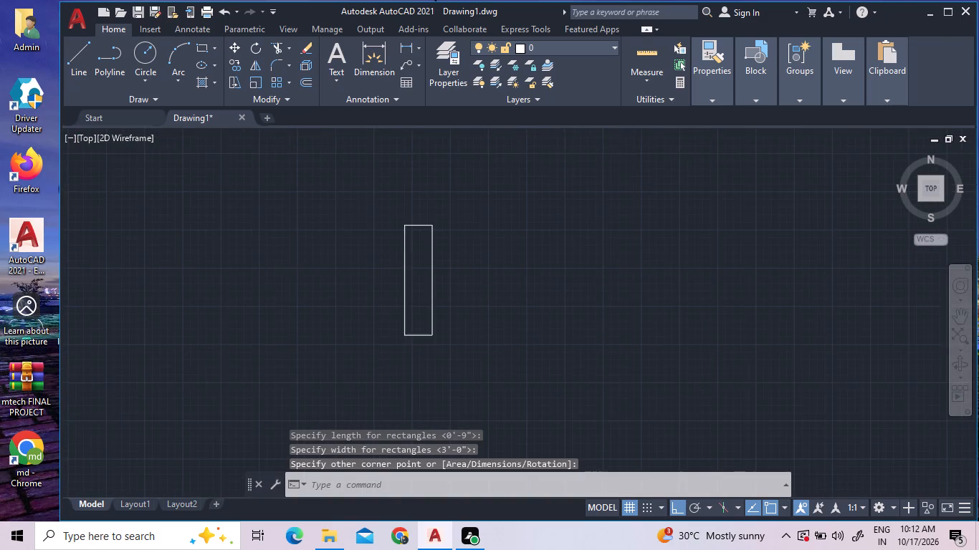
{"action": "scroll", "coordinate": [483, 195], "scroll_direction": "down", "scroll_amount": 1}
{"action": "middle_click_drag", "start_coordinate": [487, 199], "coordinate": [466, 221]}
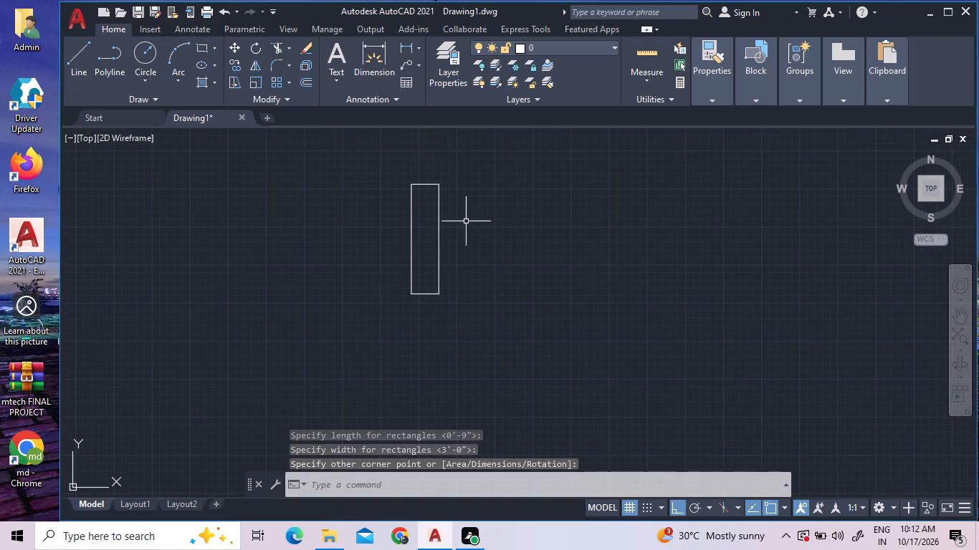
Draw a vertical centre line in the rectangle from its top edge's midpoint to its bottom edge's midpoint.
{"action": "left_click", "coordinate": [77, 67]}
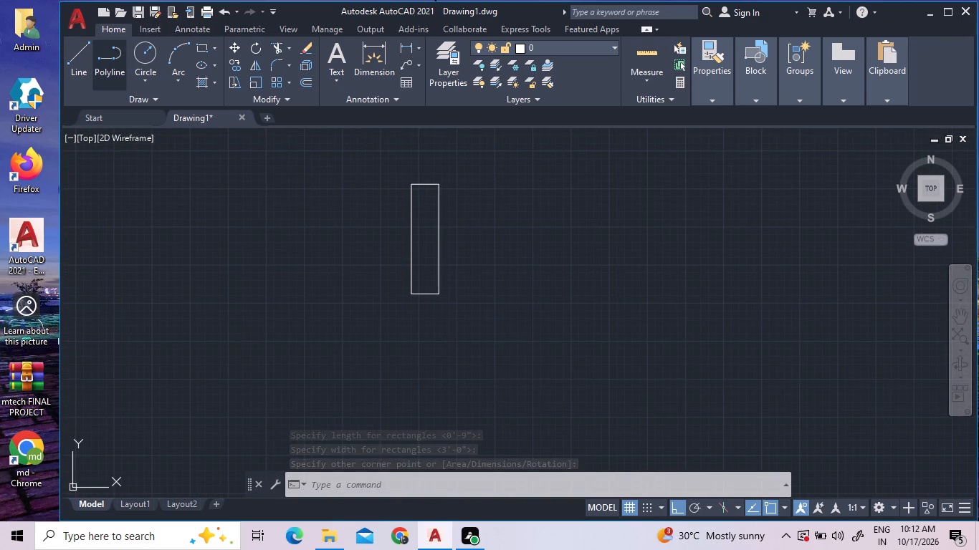
{"action": "scroll", "coordinate": [431, 198], "scroll_direction": "up", "scroll_amount": 3}
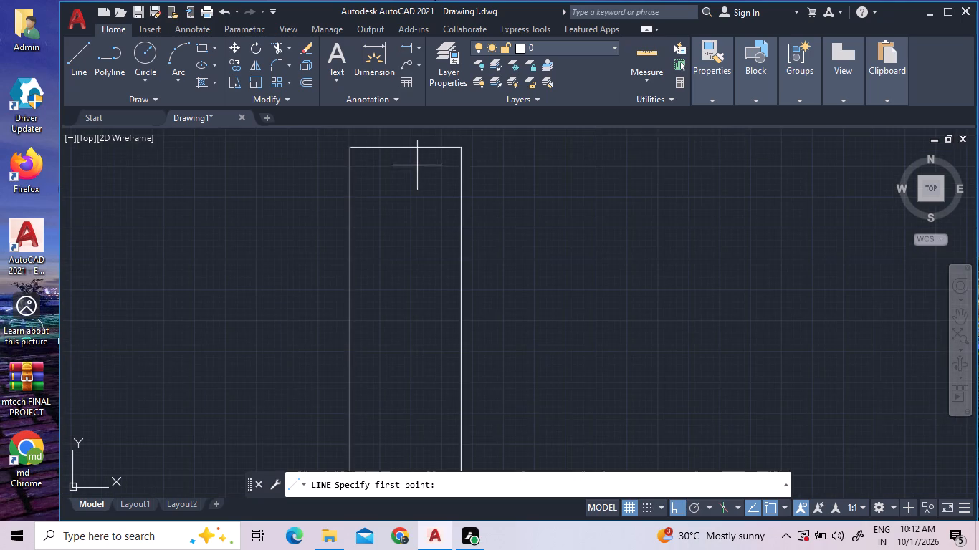
{"action": "scroll", "coordinate": [413, 169], "scroll_direction": "down", "scroll_amount": 1}
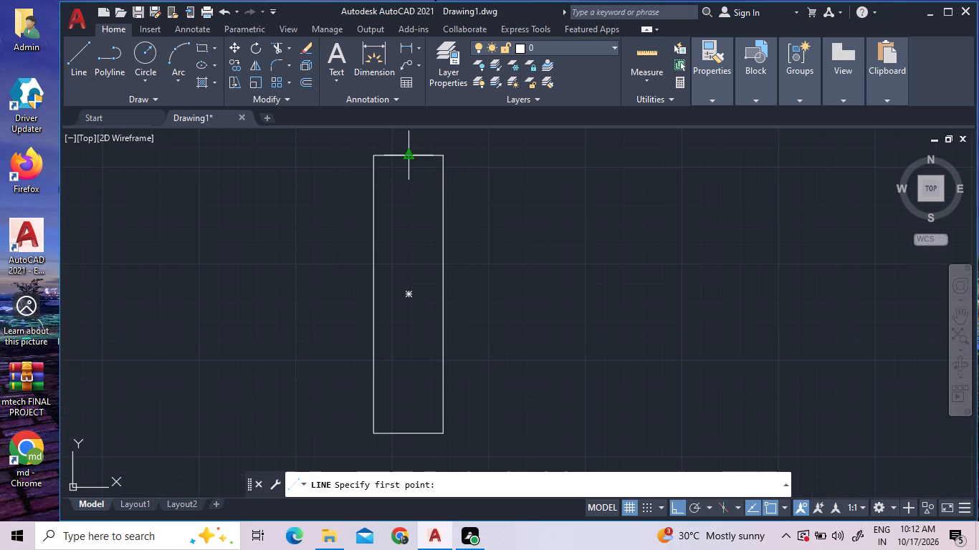
{"action": "left_click", "coordinate": [413, 158]}
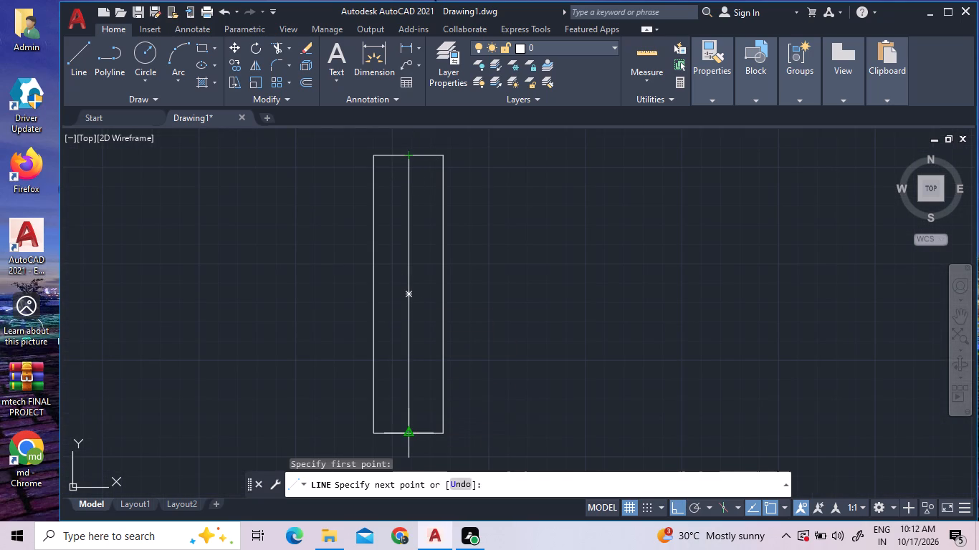
{"action": "left_click", "coordinate": [411, 436]}
{"action": "right_click", "coordinate": [532, 271]}
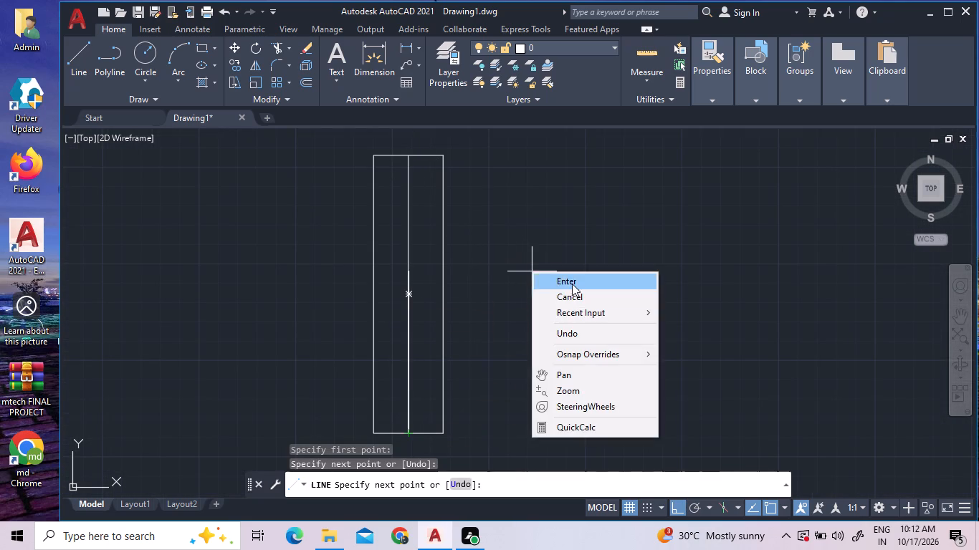
{"action": "left_click", "coordinate": [572, 281]}
Offset the rectangle's vertical centre line 1" to each side.
{"action": "left_click", "coordinate": [305, 81]}
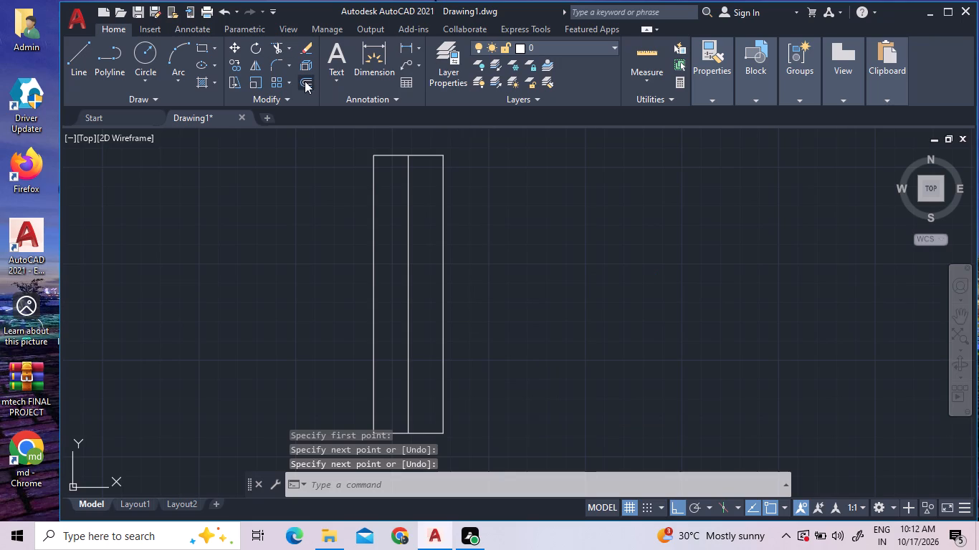
{"action": "scroll", "coordinate": [503, 243], "scroll_direction": "down", "scroll_amount": 1}
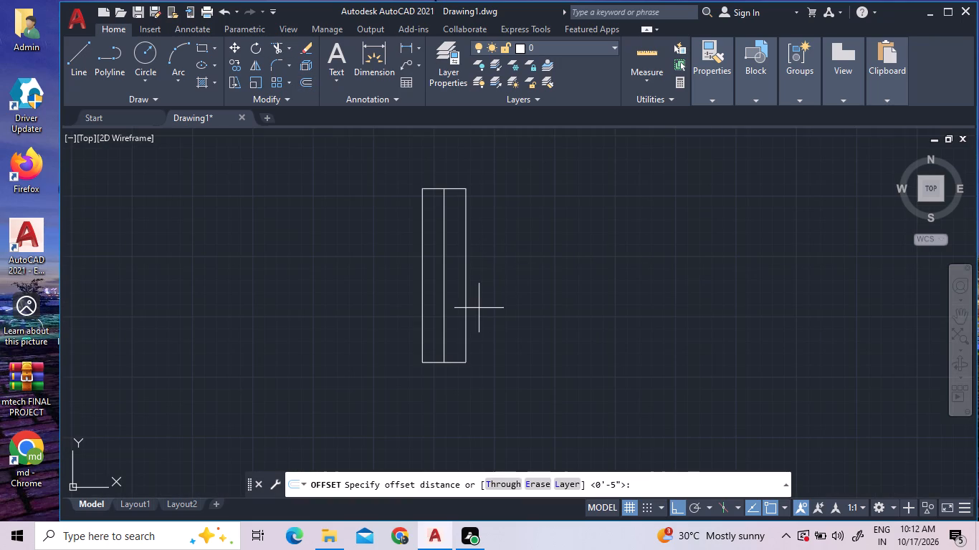
{"action": "scroll", "coordinate": [479, 308], "scroll_direction": "up", "scroll_amount": 1}
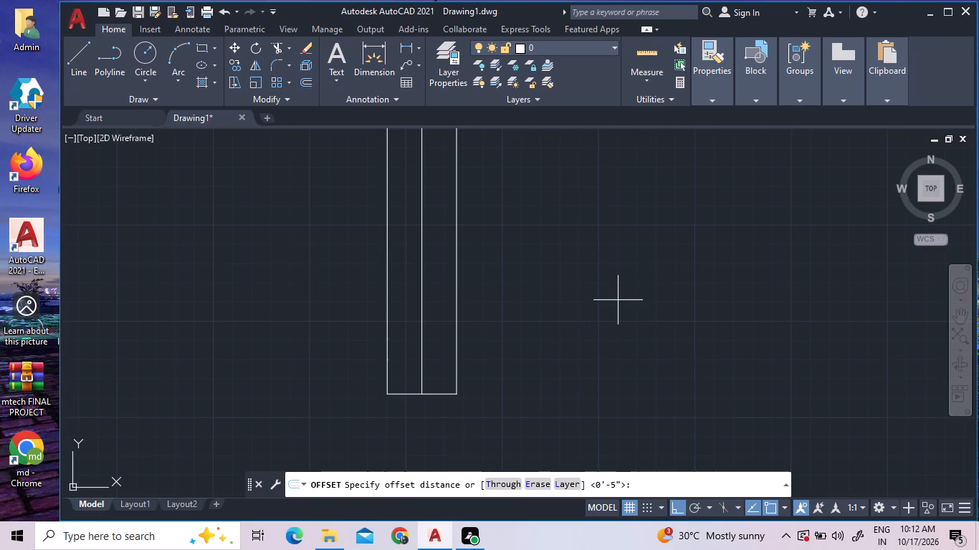
{"action": "key", "text": "2"}
{"action": "key", "text": "BackSpace"}
{"action": "key", "text": "1"}
{"action": "key", "text": "shift+quotedbl"}
{"action": "key", "text": "Return"}
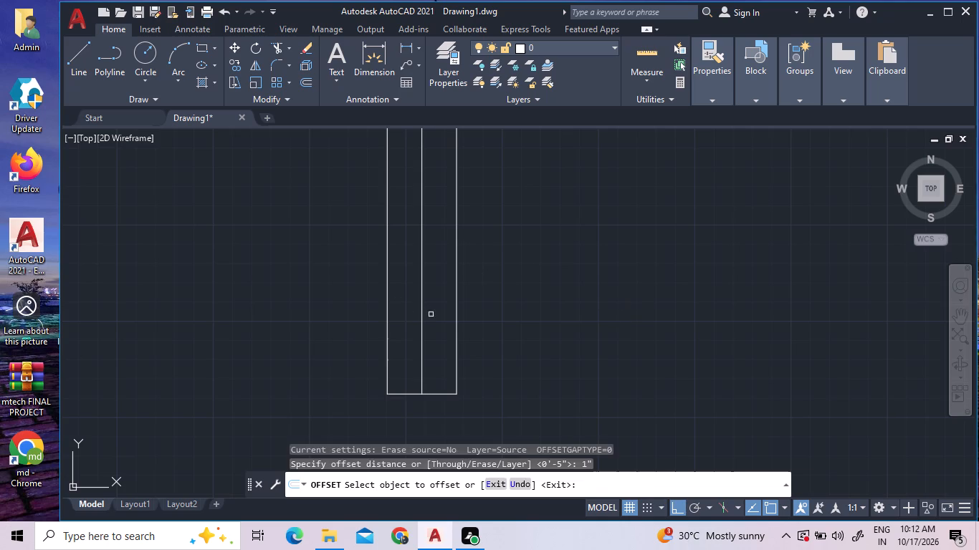
{"action": "left_click", "coordinate": [421, 310]}
{"action": "left_click", "coordinate": [432, 315]}
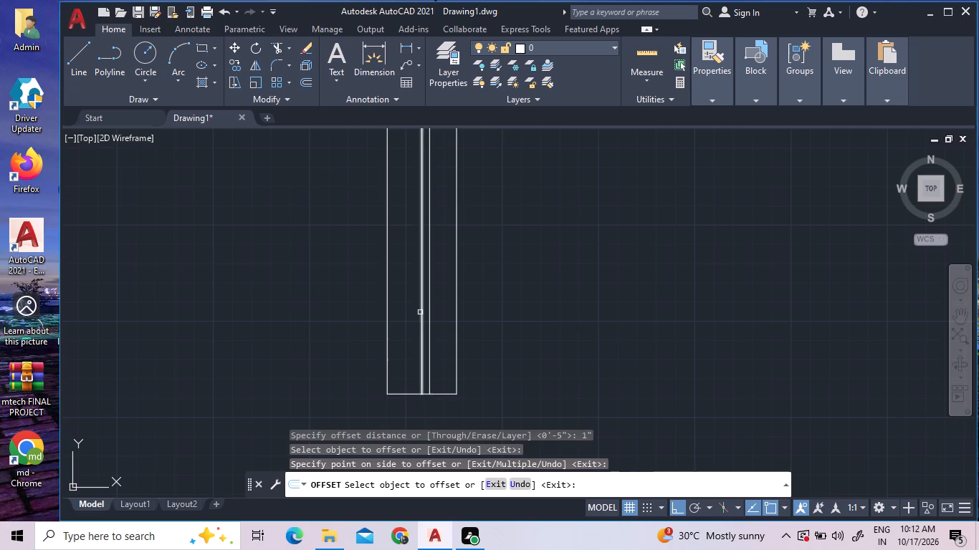
{"action": "double_click", "coordinate": [423, 312]}
{"action": "left_click", "coordinate": [404, 311]}
Offset each of the two new lines another 1" outward, toward the rectangle's long sides.
{"action": "scroll", "coordinate": [438, 368], "scroll_direction": "down", "scroll_amount": 1}
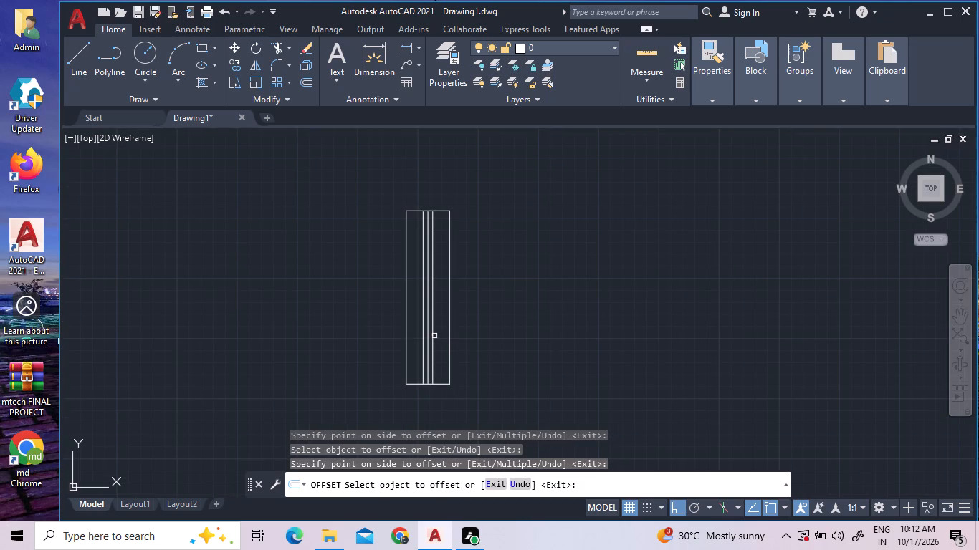
{"action": "left_click", "coordinate": [434, 335]}
{"action": "left_click", "coordinate": [440, 338]}
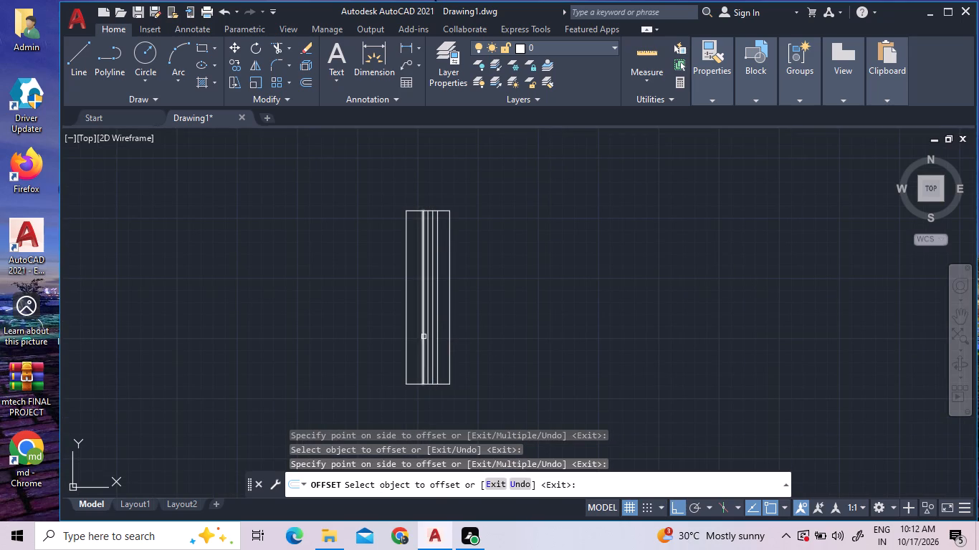
{"action": "double_click", "coordinate": [423, 337]}
{"action": "left_click", "coordinate": [407, 335]}
{"action": "right_click", "coordinate": [520, 271]}
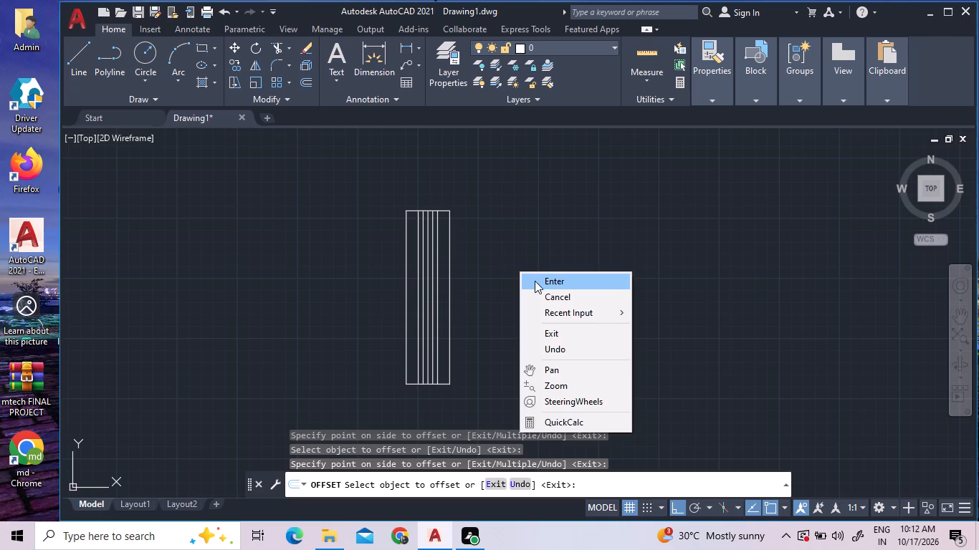
{"action": "left_click", "coordinate": [535, 281]}
Delete the two lines directly beside the centre line, keeping the centre line and the outer pair.
{"action": "scroll", "coordinate": [433, 309], "scroll_direction": "up", "scroll_amount": 2}
{"action": "left_click", "coordinate": [429, 307]}
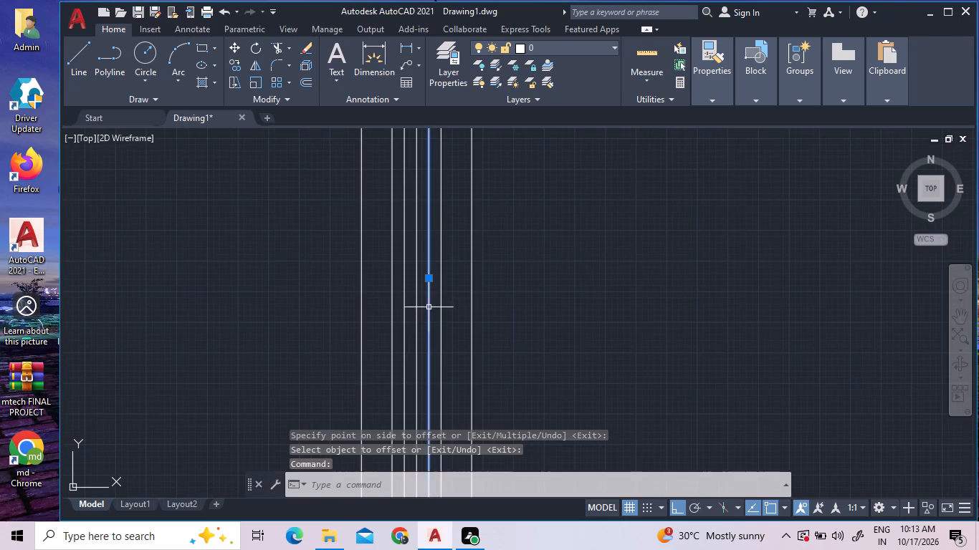
{"action": "left_click", "coordinate": [404, 312]}
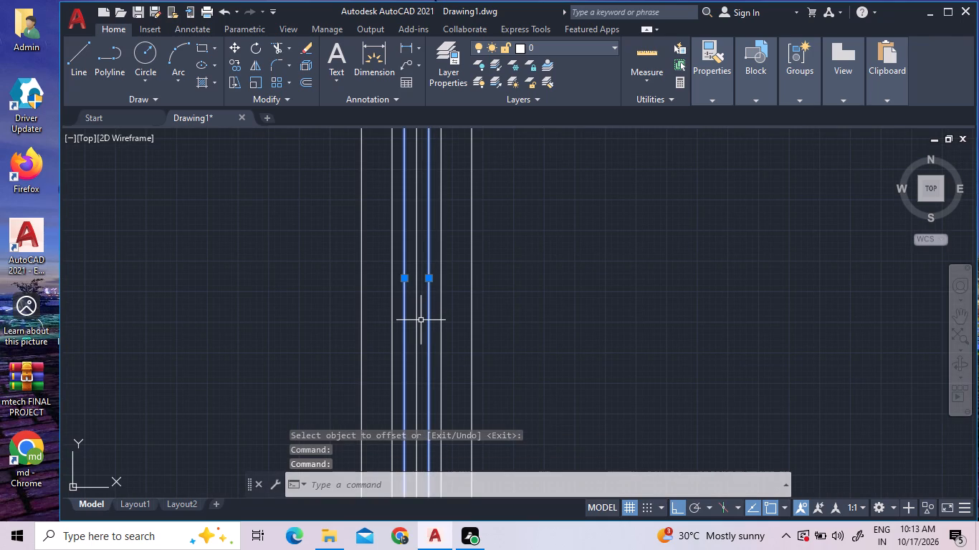
{"action": "key", "text": "Delete"}
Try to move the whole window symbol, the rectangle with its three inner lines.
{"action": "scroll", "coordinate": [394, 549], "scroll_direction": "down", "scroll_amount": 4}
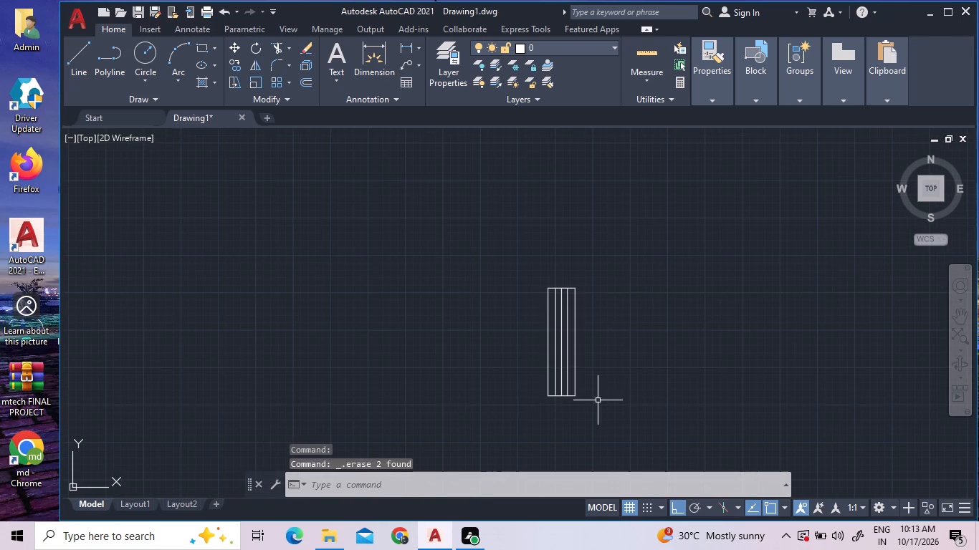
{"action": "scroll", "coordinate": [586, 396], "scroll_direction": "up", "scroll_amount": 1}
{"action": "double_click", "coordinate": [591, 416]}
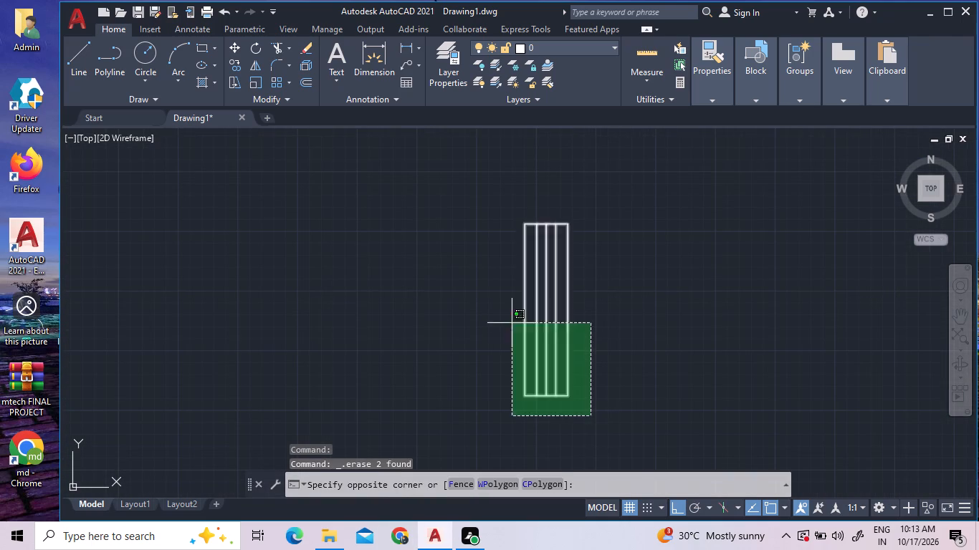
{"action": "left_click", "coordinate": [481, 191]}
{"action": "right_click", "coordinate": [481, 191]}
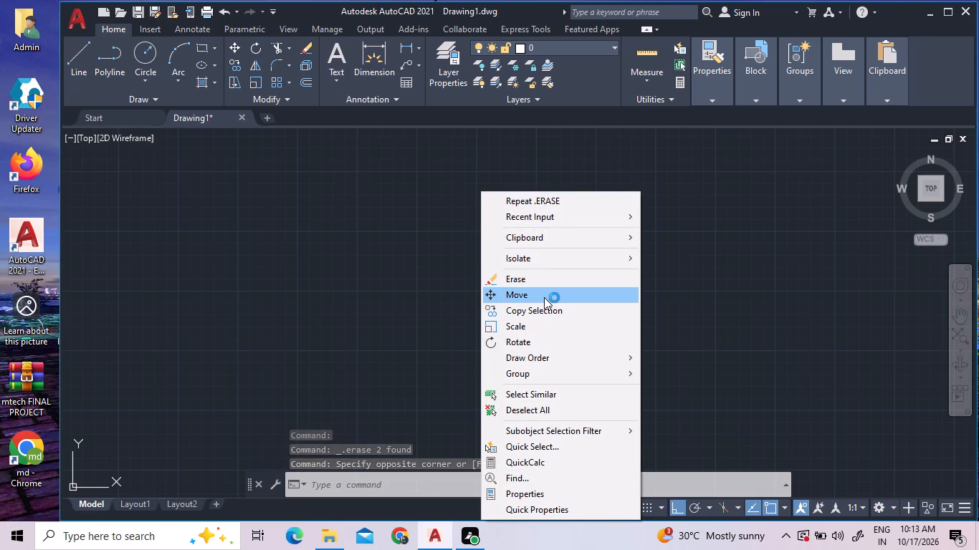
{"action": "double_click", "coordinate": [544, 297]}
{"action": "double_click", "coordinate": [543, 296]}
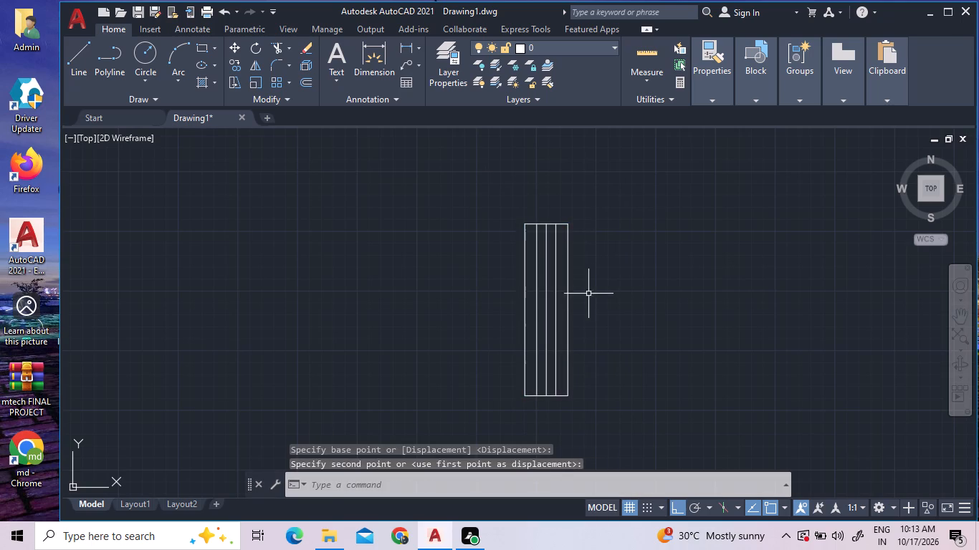
Copy the whole window symbol by its upper corner into the corner room's side wall, just below the door.
{"action": "left_click", "coordinate": [588, 294]}
{"action": "left_click", "coordinate": [484, 230]}
{"action": "right_click", "coordinate": [484, 230]}
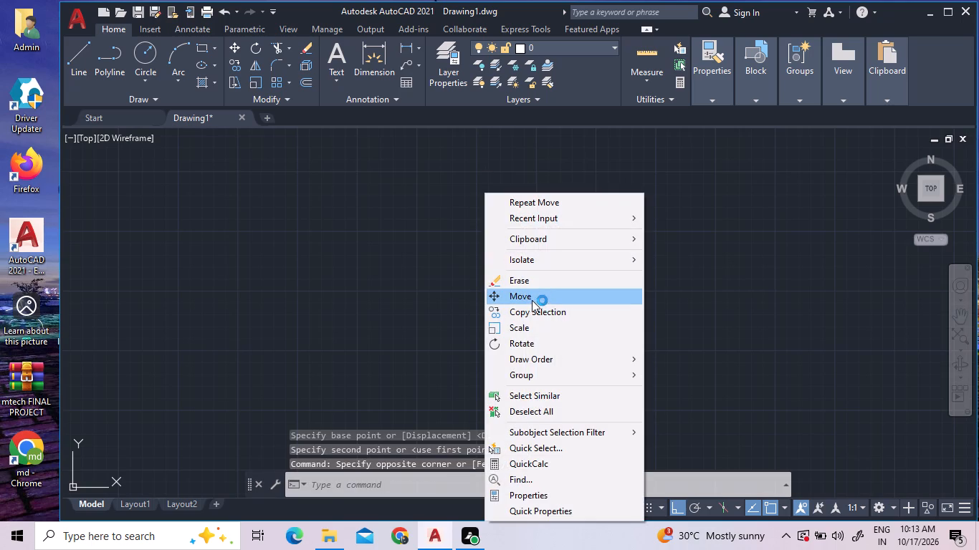
{"action": "left_click", "coordinate": [539, 310]}
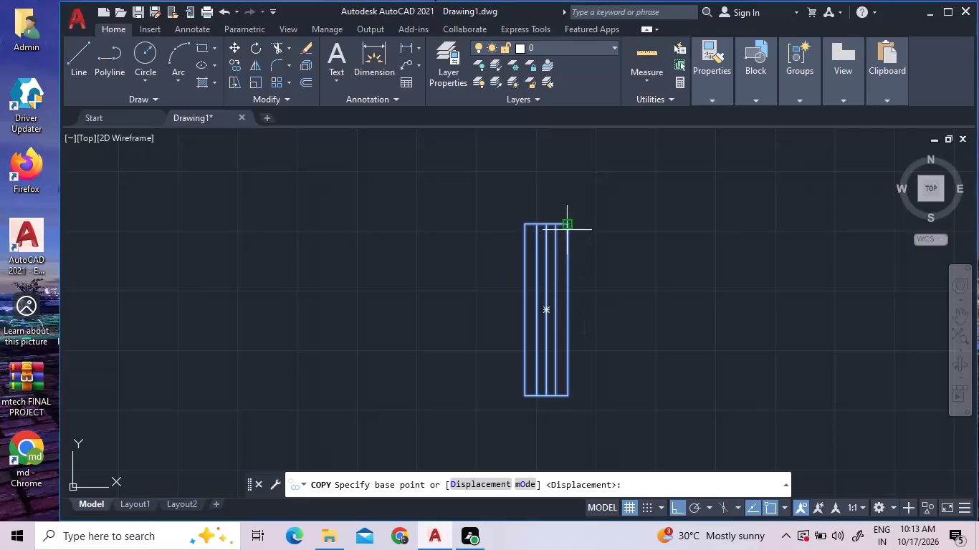
{"action": "left_click", "coordinate": [570, 223]}
{"action": "scroll", "coordinate": [656, 208], "scroll_direction": "down", "scroll_amount": 6}
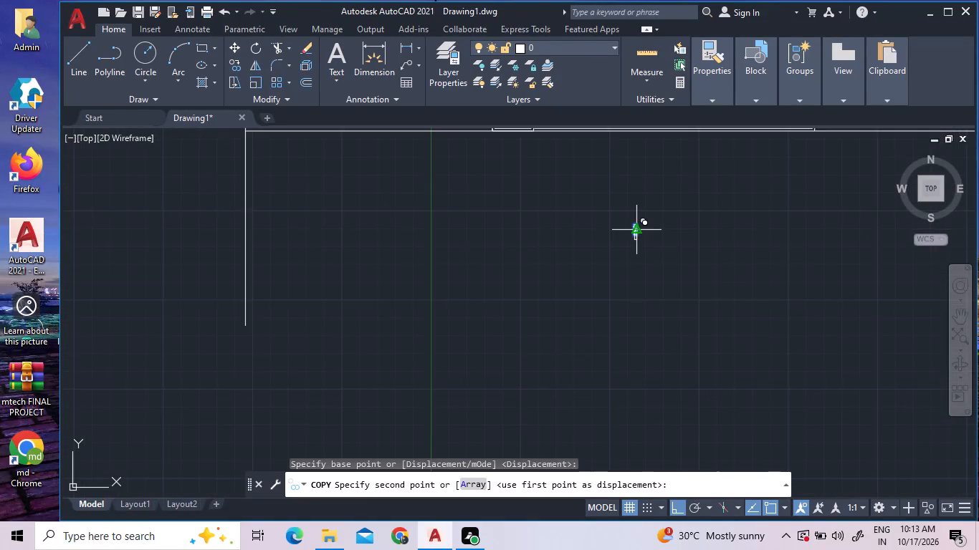
{"action": "scroll", "coordinate": [637, 232], "scroll_direction": "down", "scroll_amount": 4}
{"action": "scroll", "coordinate": [619, 198], "scroll_direction": "up", "scroll_amount": 4}
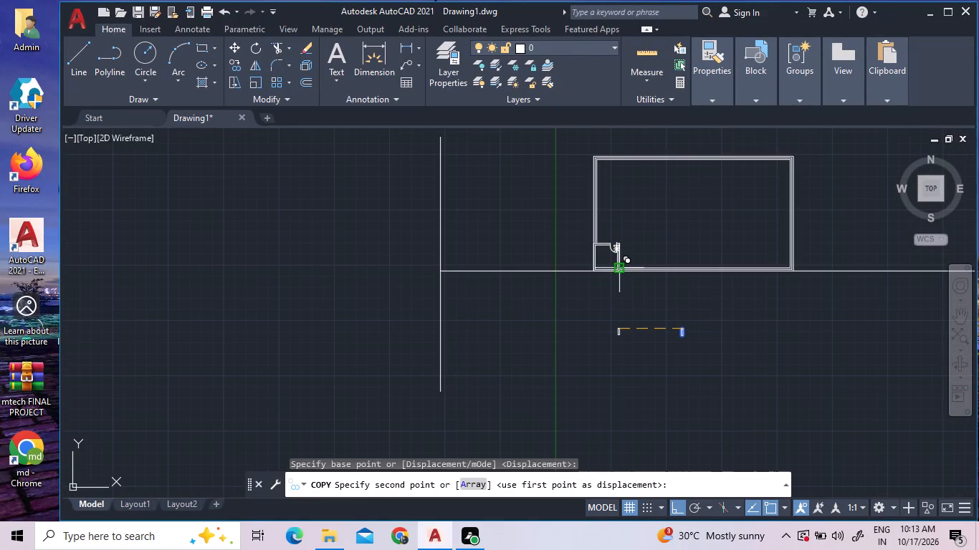
{"action": "key", "text": "F8"}
{"action": "scroll", "coordinate": [635, 259], "scroll_direction": "up", "scroll_amount": 5}
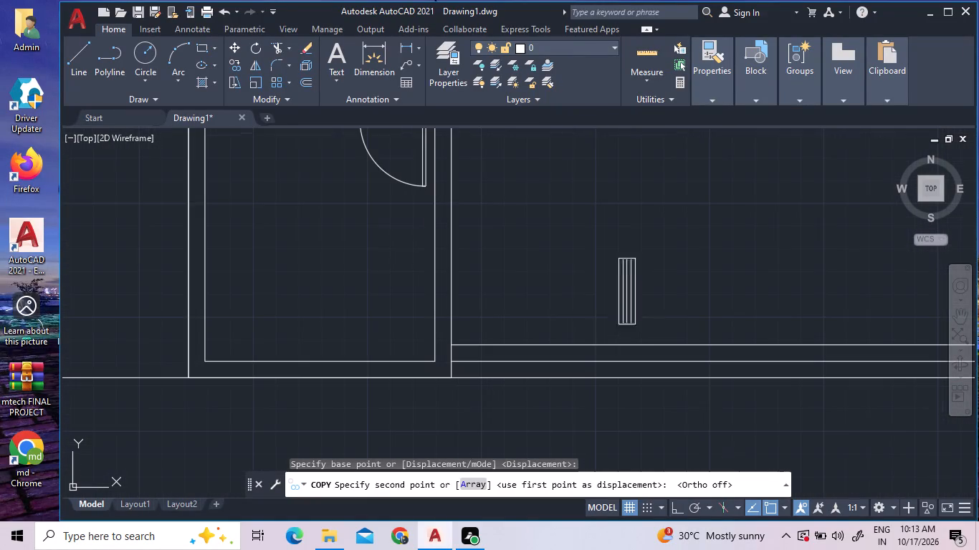
{"action": "scroll", "coordinate": [457, 229], "scroll_direction": "up", "scroll_amount": 2}
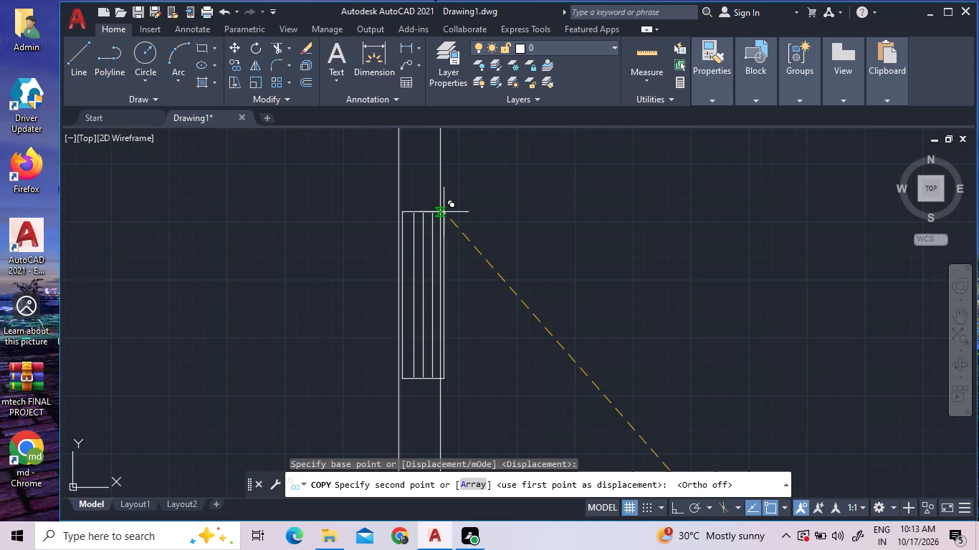
{"action": "scroll", "coordinate": [444, 212], "scroll_direction": "up", "scroll_amount": 4}
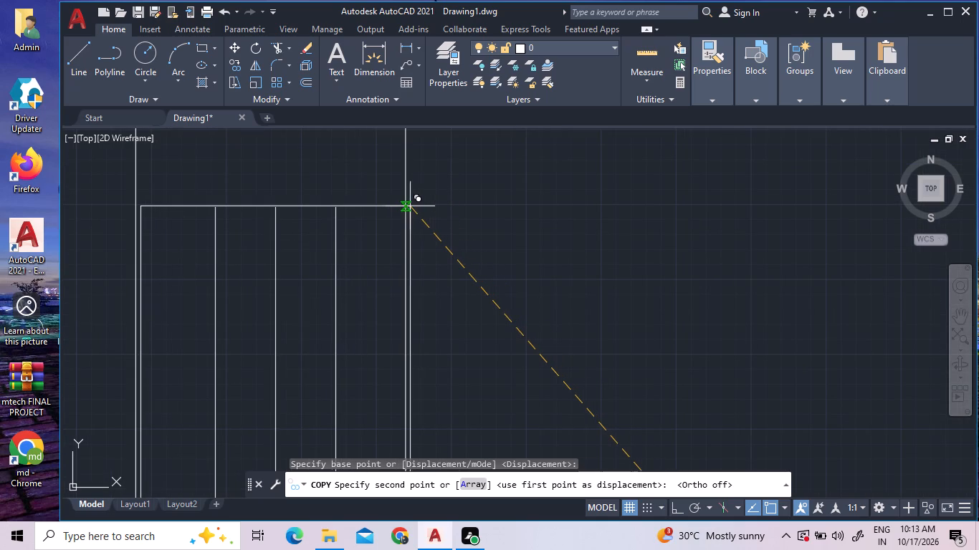
{"action": "scroll", "coordinate": [405, 206], "scroll_direction": "up", "scroll_amount": 6}
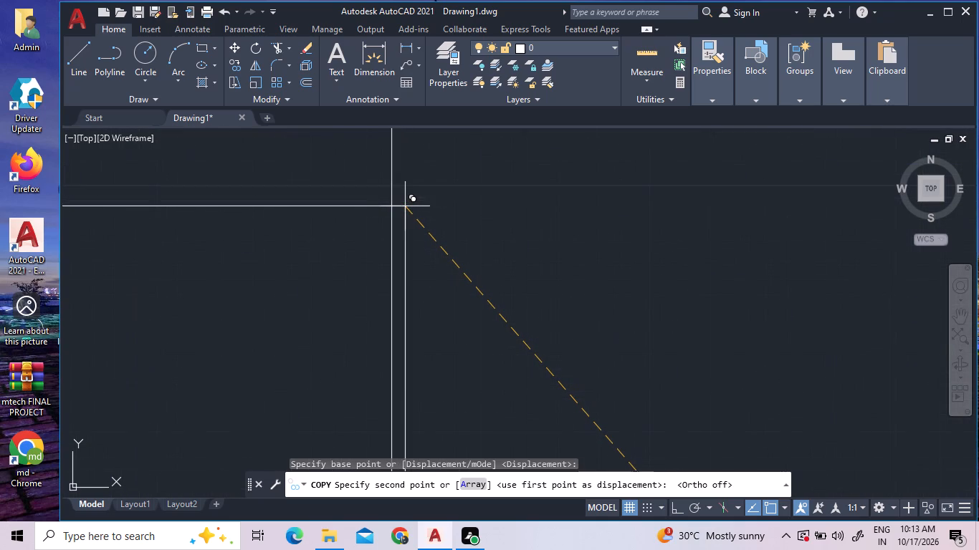
{"action": "left_click", "coordinate": [391, 205]}
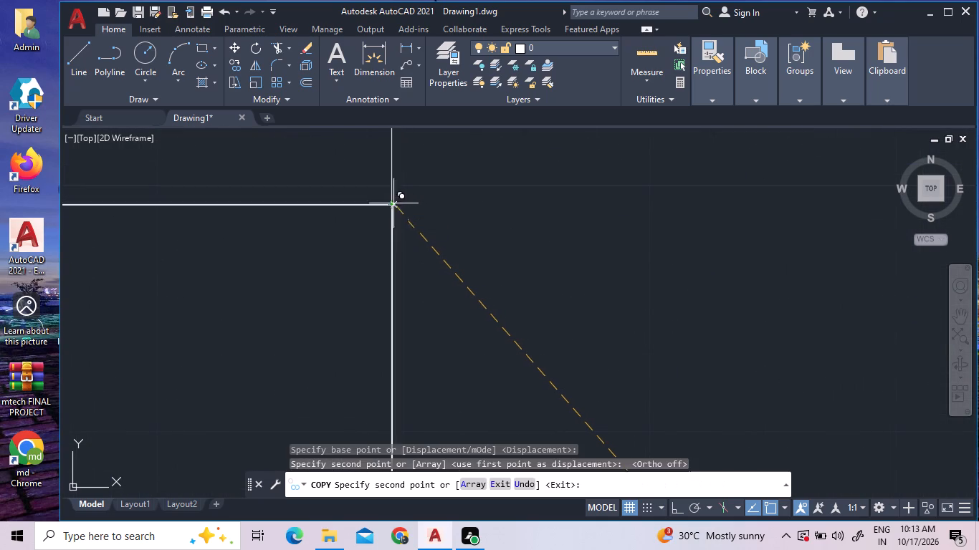
{"action": "scroll", "coordinate": [488, 185], "scroll_direction": "down", "scroll_amount": 11}
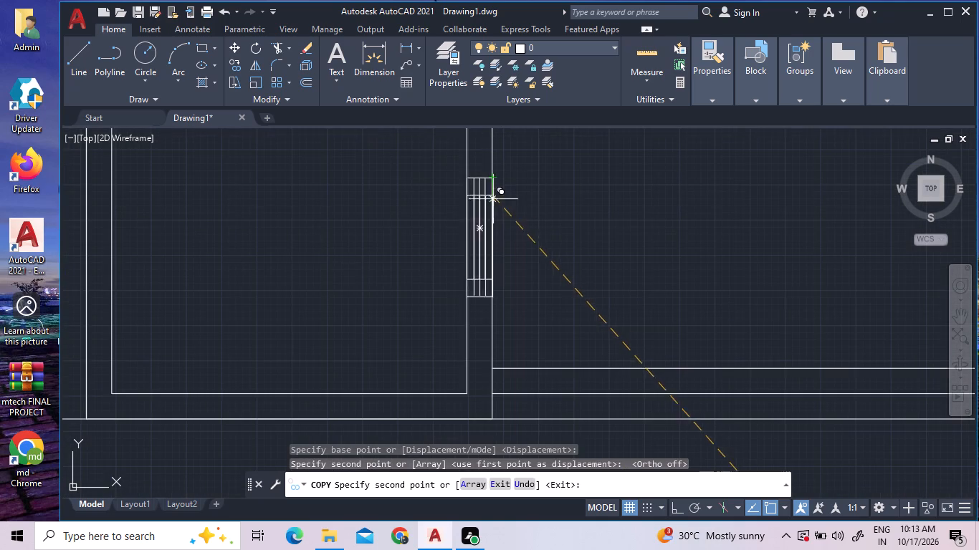
{"action": "scroll", "coordinate": [715, 266], "scroll_direction": "down", "scroll_amount": 1}
{"action": "key", "text": "Escape"}
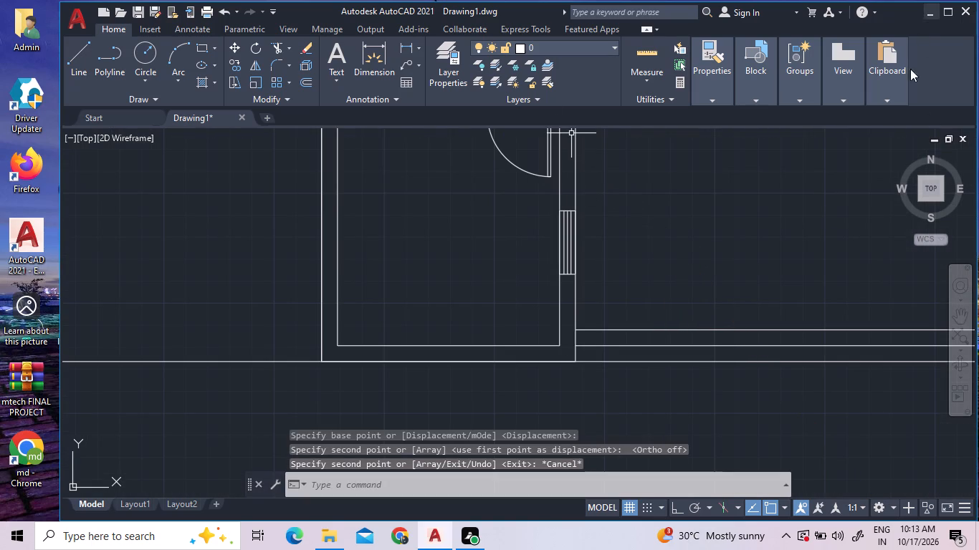
Delete the extra innermost line running along the plan's lower wall from the corner room to the far side wall.
{"action": "scroll", "coordinate": [634, 205], "scroll_direction": "down", "scroll_amount": 2}
{"action": "scroll", "coordinate": [742, 284], "scroll_direction": "down", "scroll_amount": 1}
{"action": "middle_click_drag", "start_coordinate": [742, 284], "coordinate": [704, 277]}
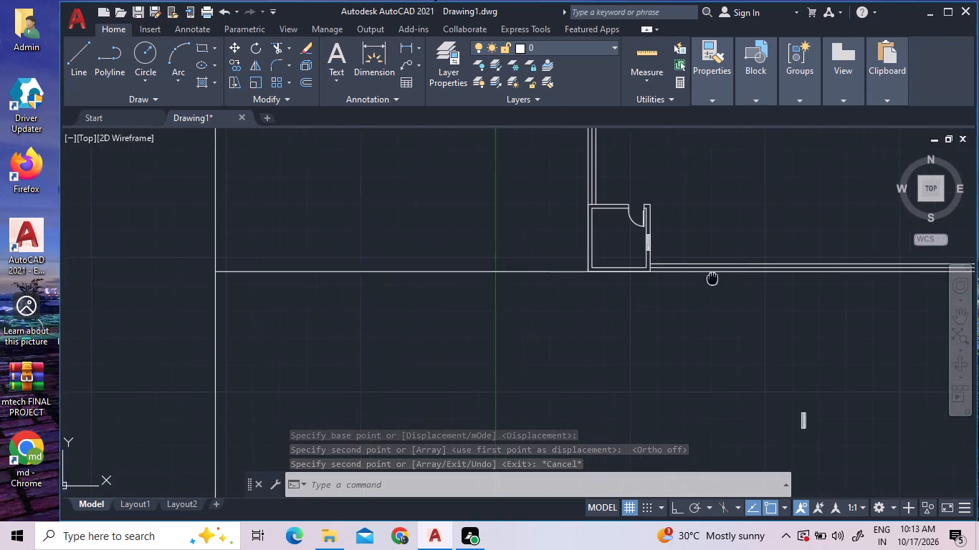
{"action": "middle_click_drag", "start_coordinate": [704, 277], "coordinate": [506, 235]}
{"action": "scroll", "coordinate": [498, 210], "scroll_direction": "up", "scroll_amount": 1}
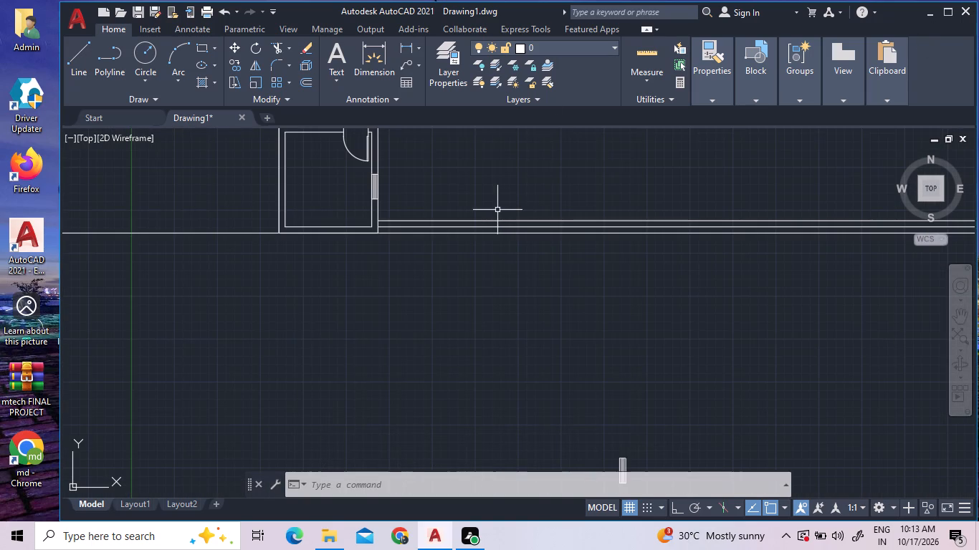
{"action": "scroll", "coordinate": [496, 267], "scroll_direction": "down", "scroll_amount": 2}
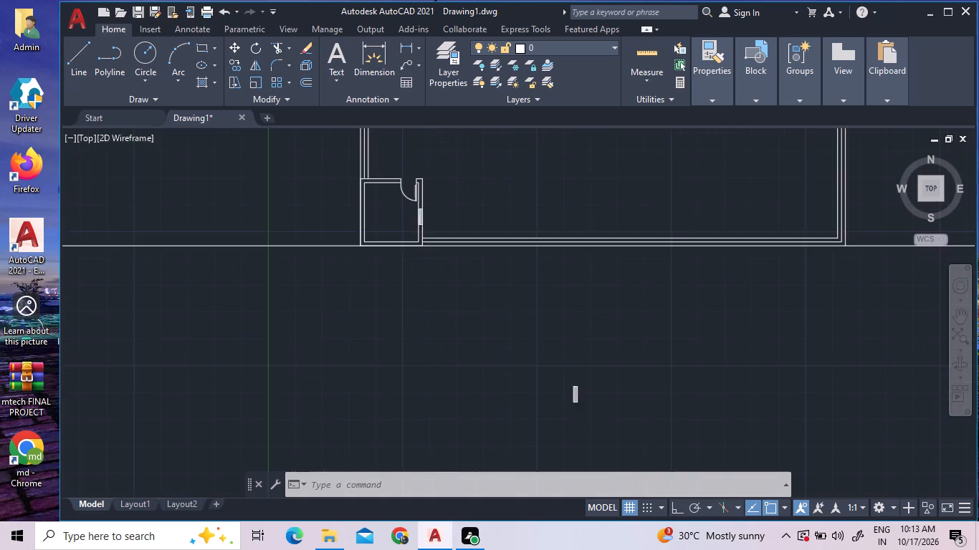
{"action": "scroll", "coordinate": [606, 246], "scroll_direction": "up", "scroll_amount": 1}
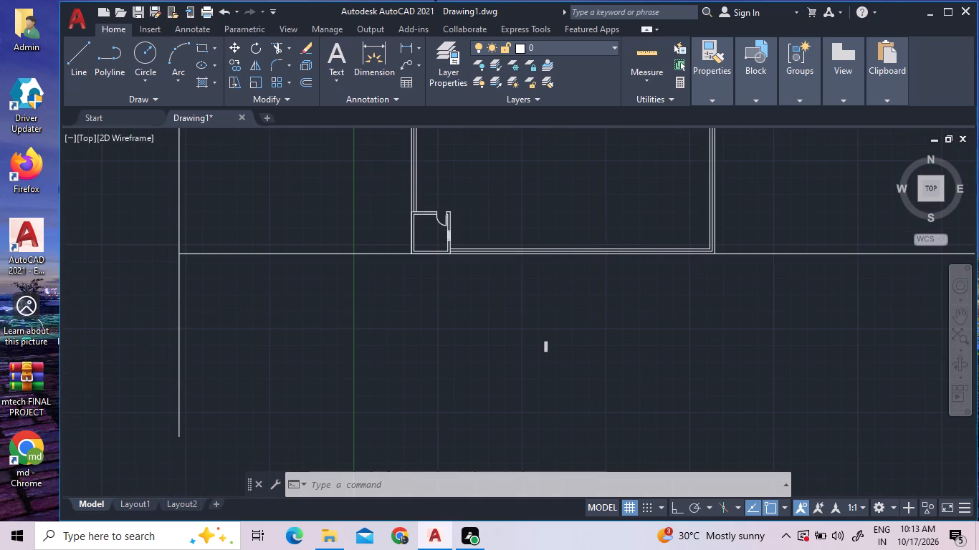
{"action": "double_click", "coordinate": [543, 250]}
{"action": "key", "text": "Delete"}
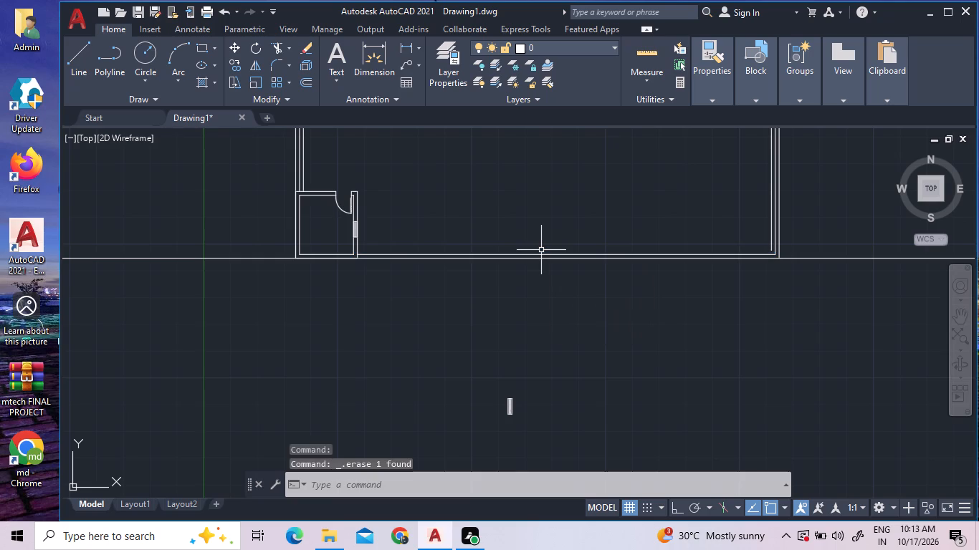
Measure the thickness of the plan's lower wall.
{"action": "scroll", "coordinate": [525, 259], "scroll_direction": "up", "scroll_amount": 3}
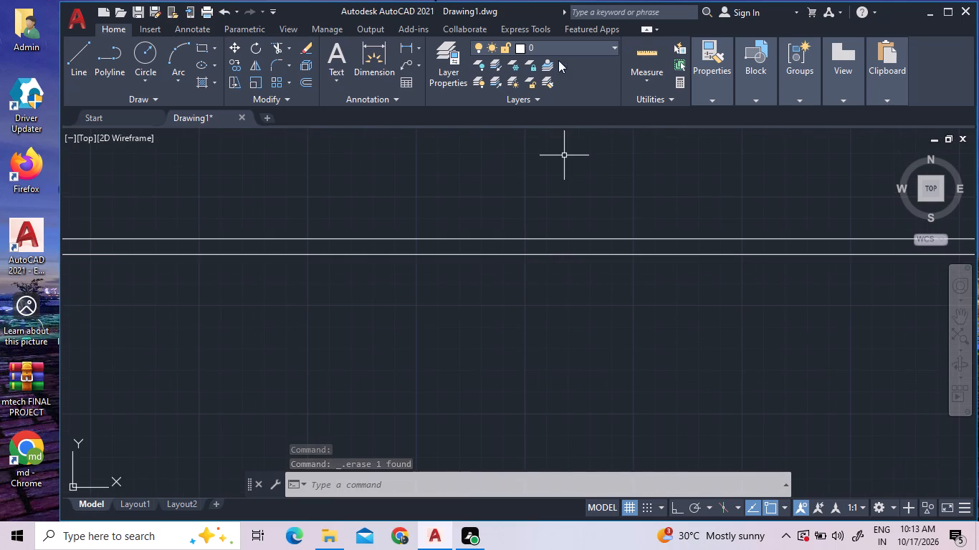
{"action": "left_click", "coordinate": [644, 55]}
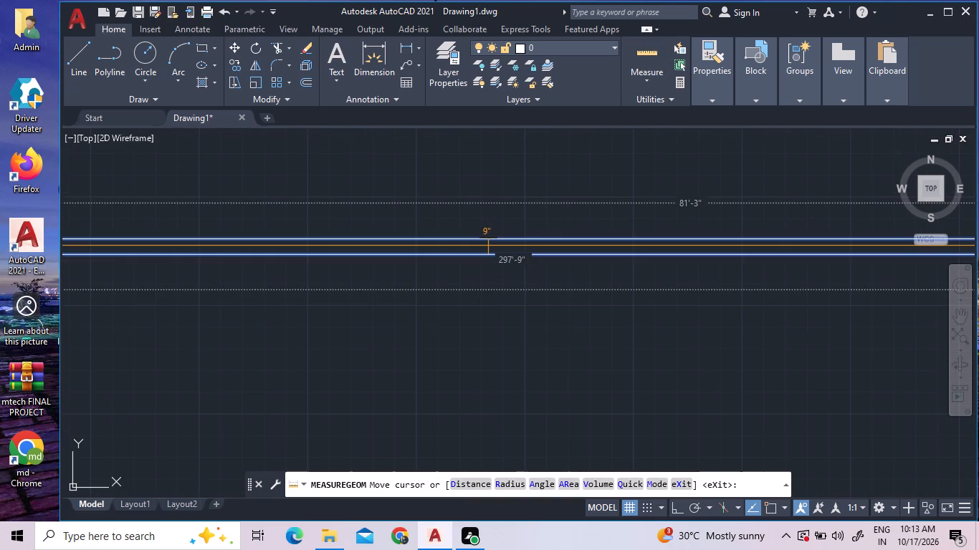
{"action": "scroll", "coordinate": [512, 211], "scroll_direction": "down", "scroll_amount": 3}
{"action": "right_click", "coordinate": [508, 215]}
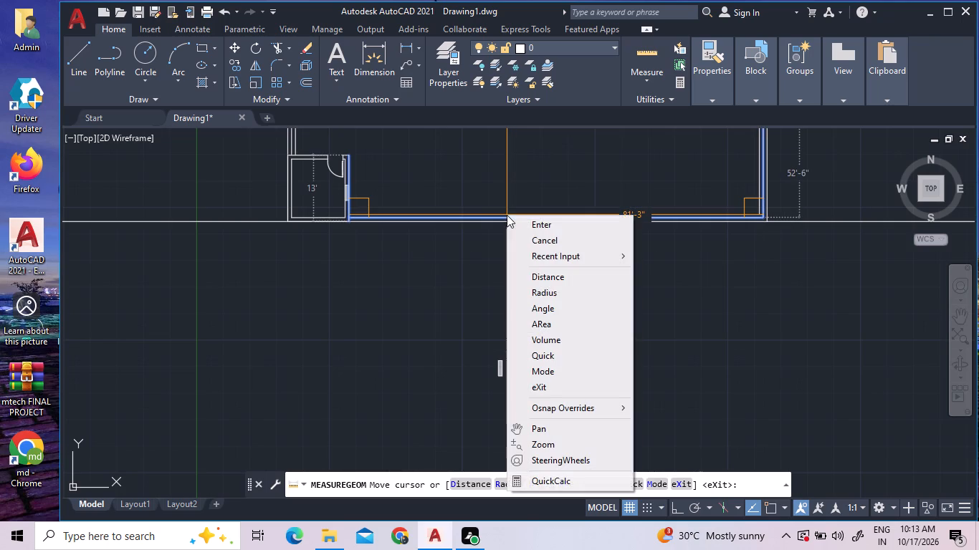
{"action": "left_click", "coordinate": [514, 221]}
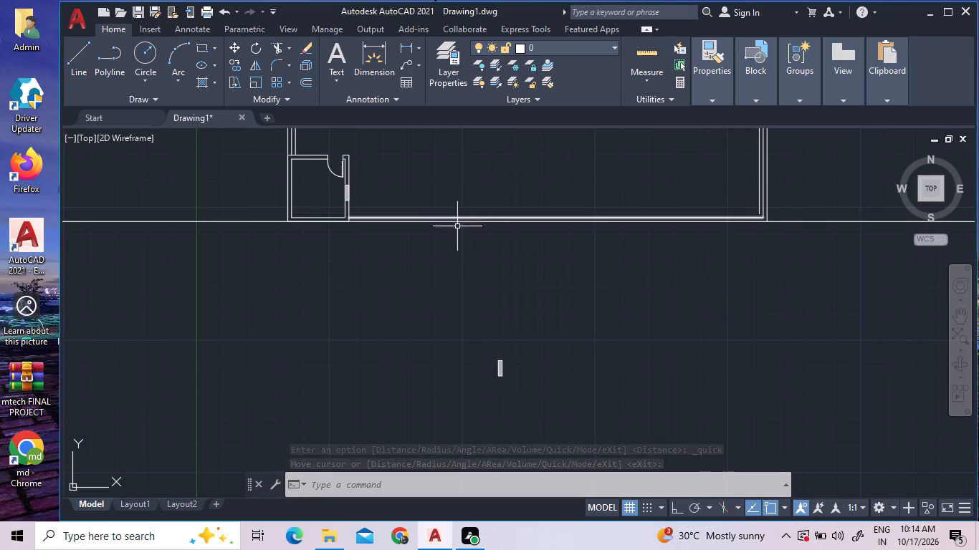
Draw a rectangle 5" long and 9" wide in the empty space below the plan's lower wall.
{"action": "scroll", "coordinate": [392, 216], "scroll_direction": "up", "scroll_amount": 2}
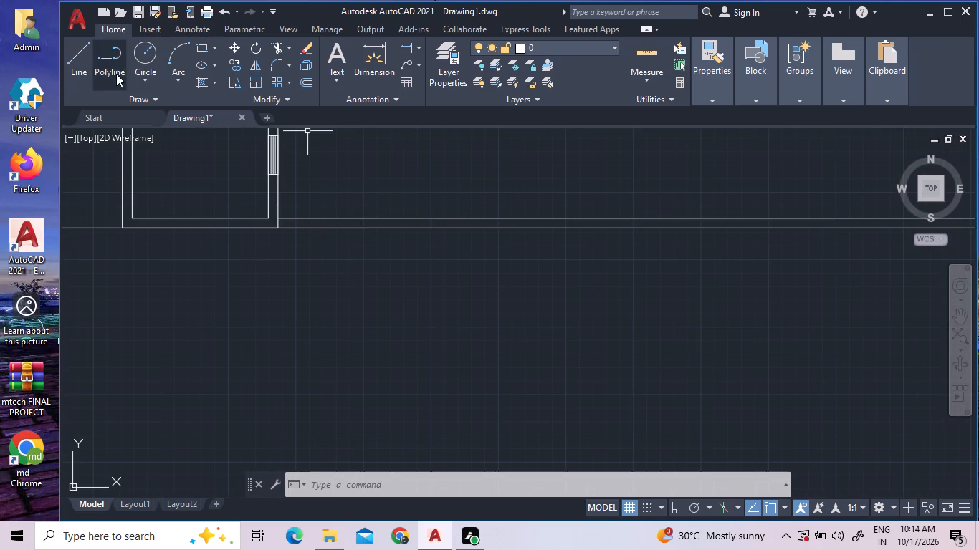
{"action": "left_click", "coordinate": [201, 50]}
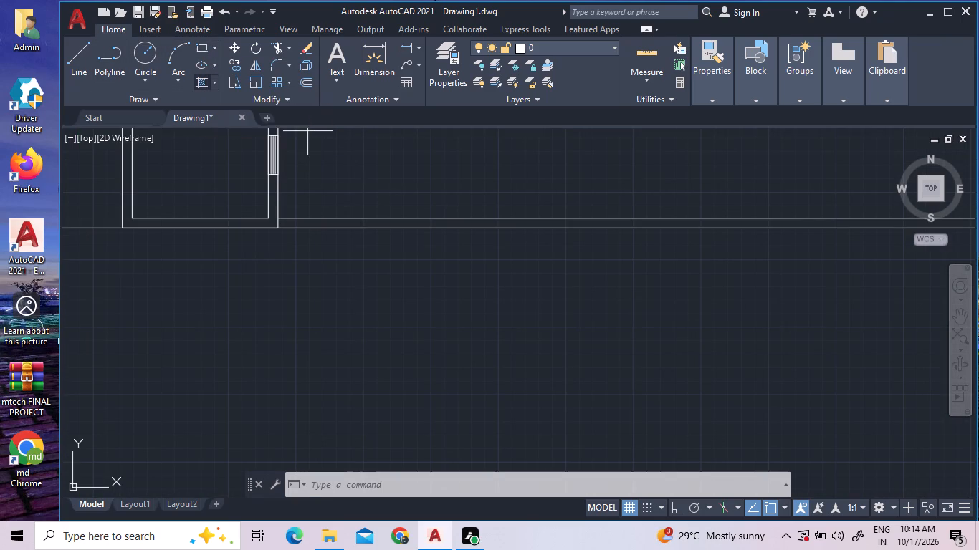
{"action": "left_click", "coordinate": [288, 294]}
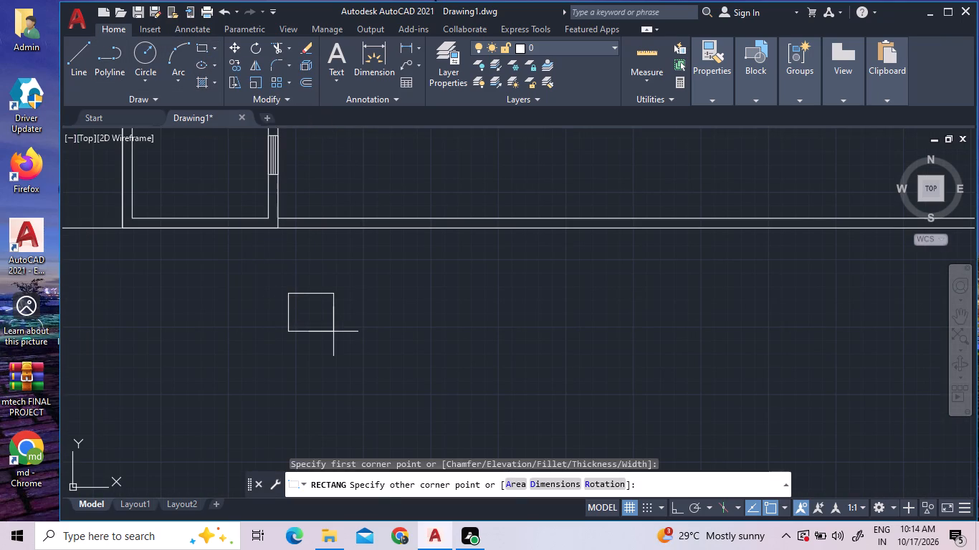
{"action": "double_click", "coordinate": [538, 485]}
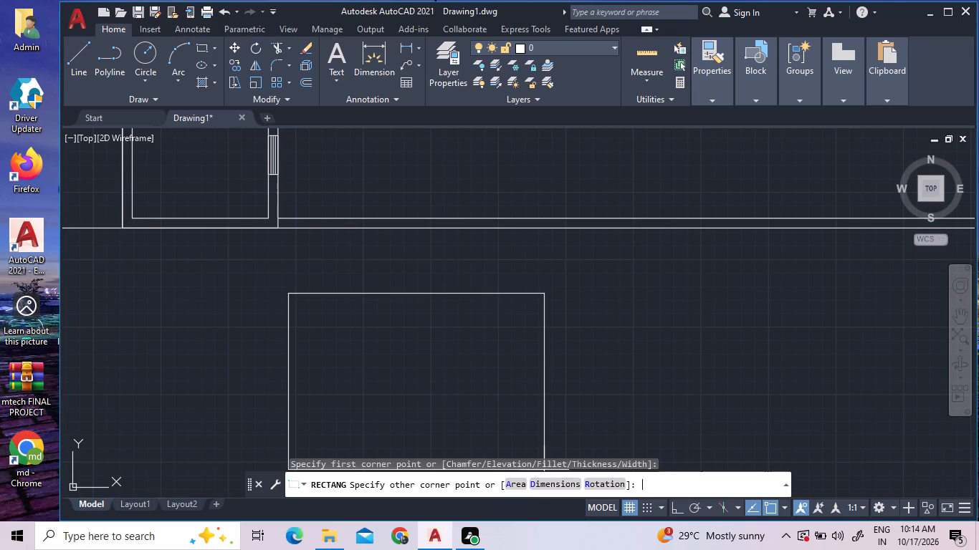
{"action": "type", "text": "5\""}
{"action": "key", "text": "Return"}
{"action": "key", "text": "9"}
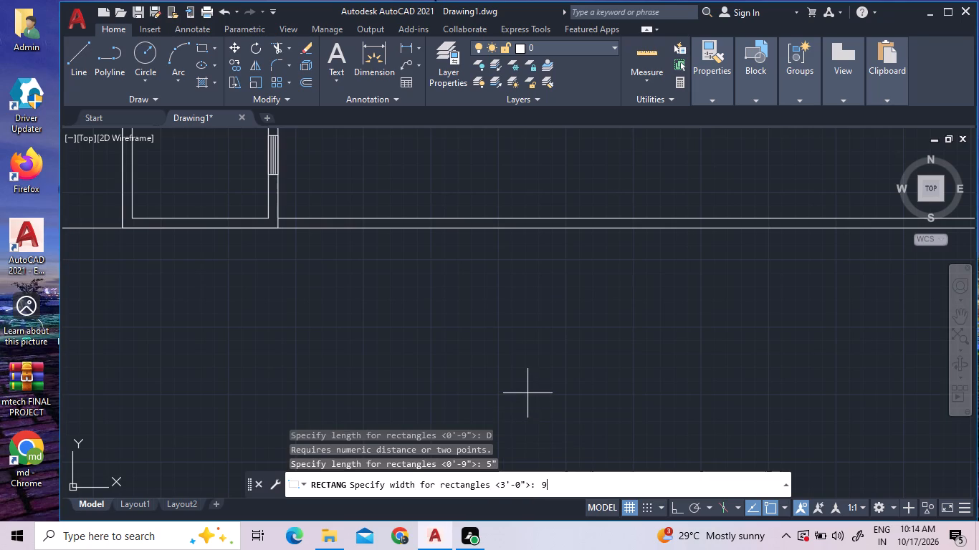
{"action": "key", "text": "shift+quotedbl"}
{"action": "key", "text": "Return"}
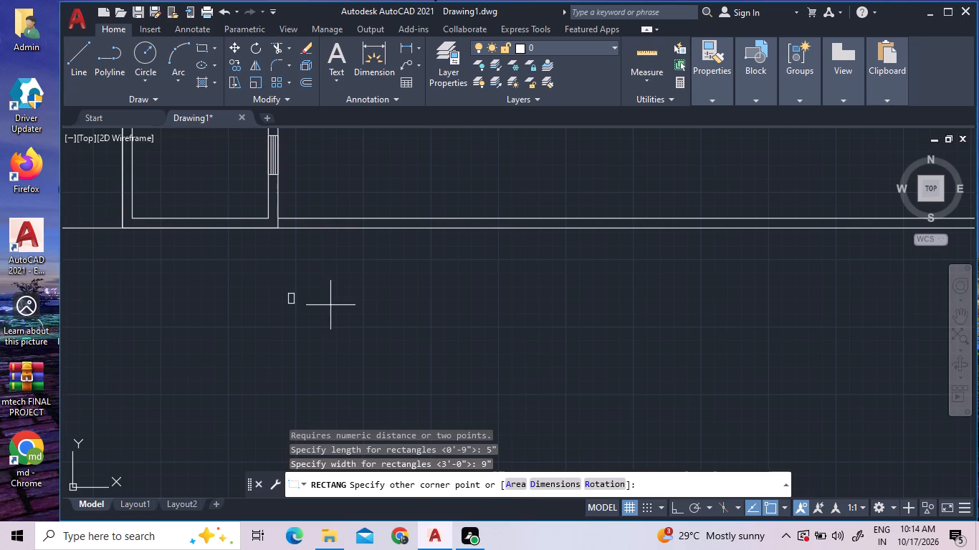
{"action": "scroll", "coordinate": [347, 291], "scroll_direction": "up", "scroll_amount": 2}
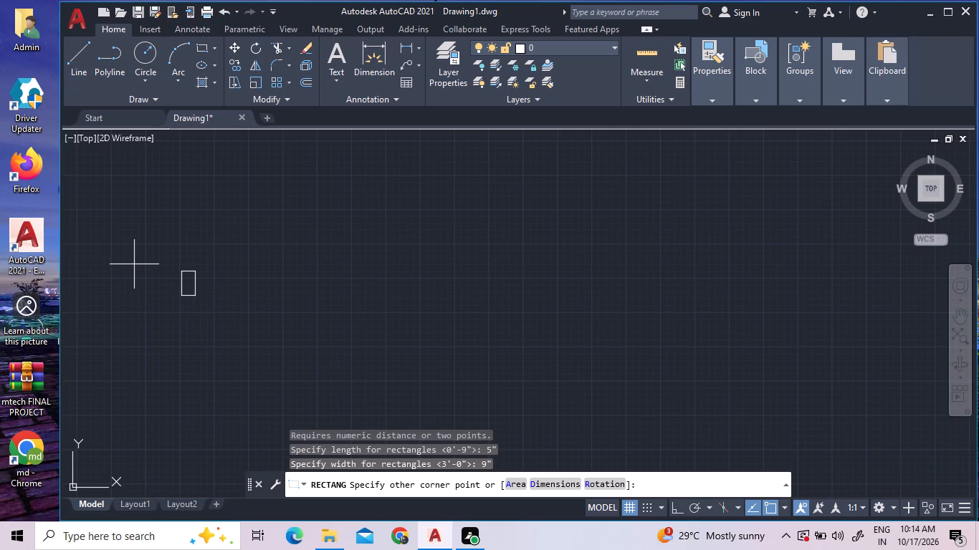
{"action": "right_click", "coordinate": [232, 256]}
{"action": "double_click", "coordinate": [249, 270]}
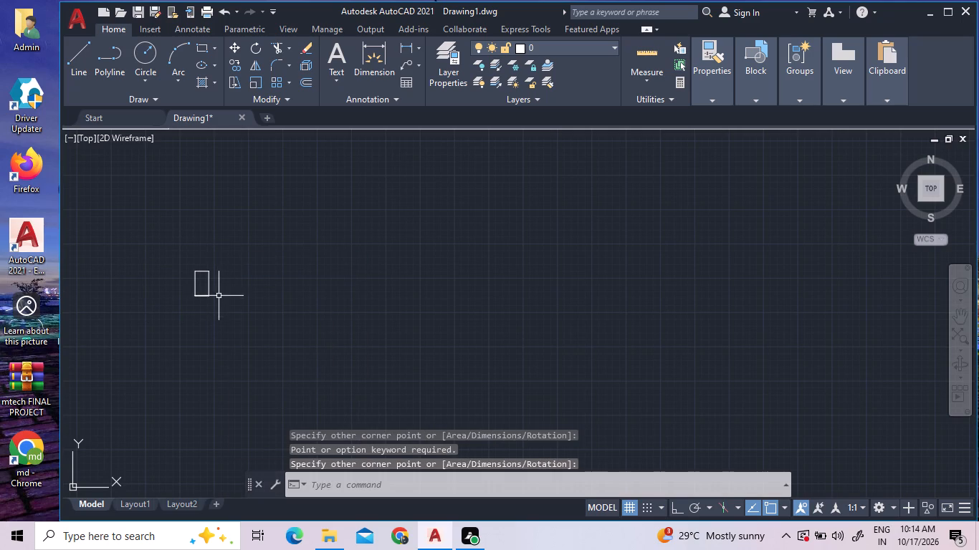
Rotate the 5" by 9" rectangle 90° clockwise about its lower-right corner so that it lies horizontally.
{"action": "left_click", "coordinate": [218, 304]}
{"action": "left_click", "coordinate": [182, 266]}
{"action": "right_click", "coordinate": [182, 266]}
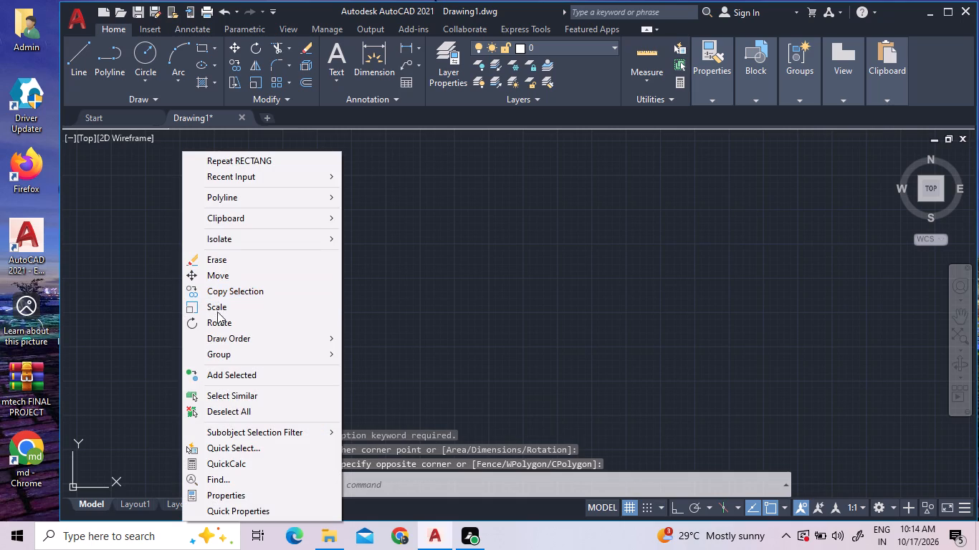
{"action": "left_click", "coordinate": [214, 324]}
{"action": "scroll", "coordinate": [206, 304], "scroll_direction": "up", "scroll_amount": 3}
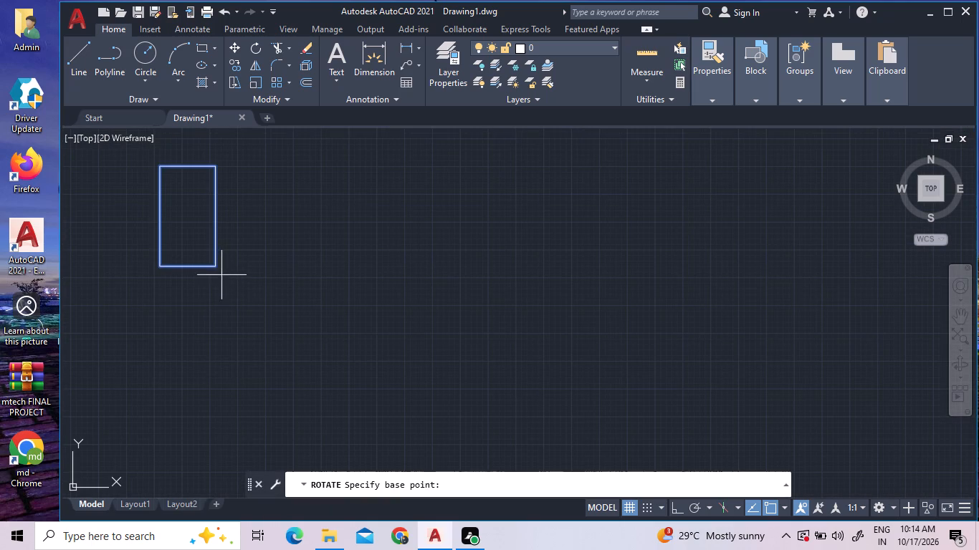
{"action": "double_click", "coordinate": [212, 269]}
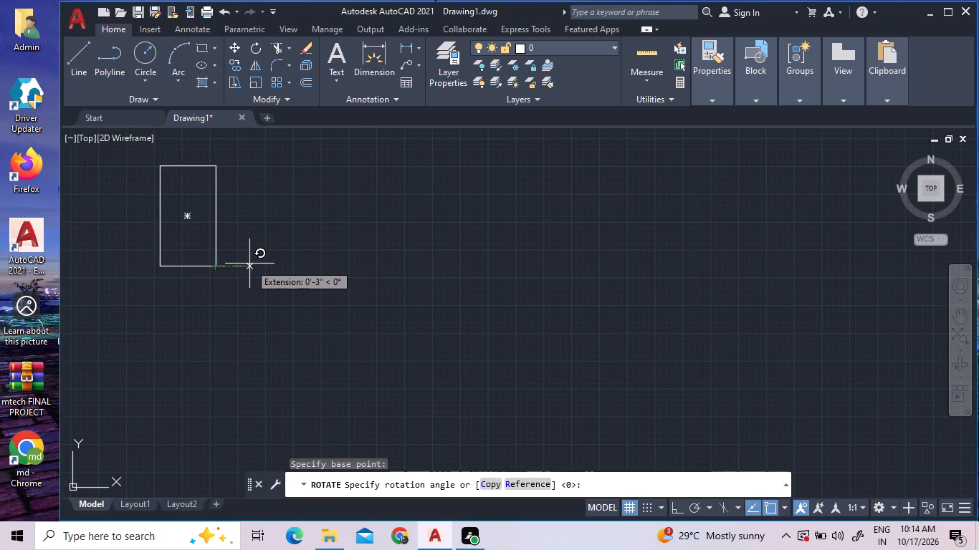
{"action": "key", "text": "F8"}
{"action": "left_click", "coordinate": [209, 293]}
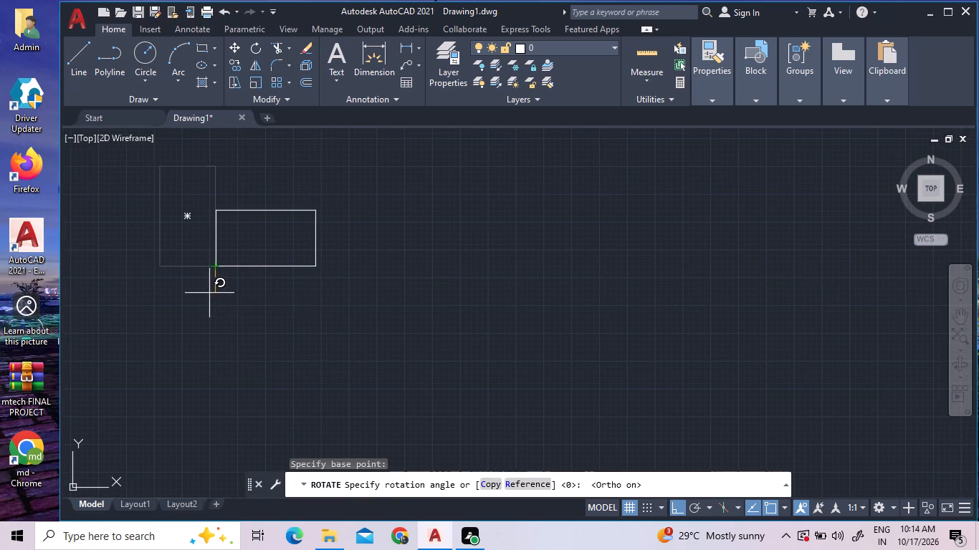
Copy the horizontal 5" by 9" rectangle into the plan's lower wall, beside the corner room's outer wall corner.
{"action": "right_click", "coordinate": [357, 296]}
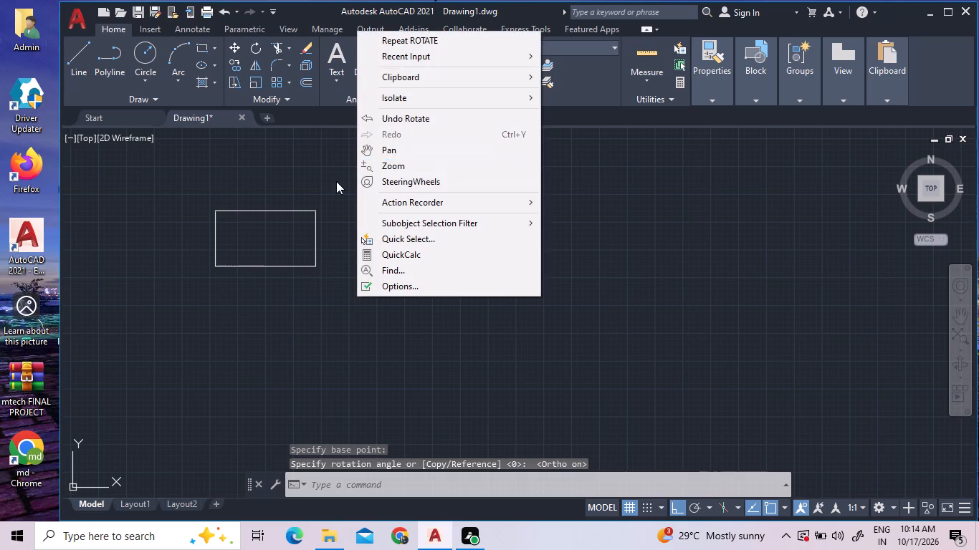
{"action": "left_click", "coordinate": [315, 183]}
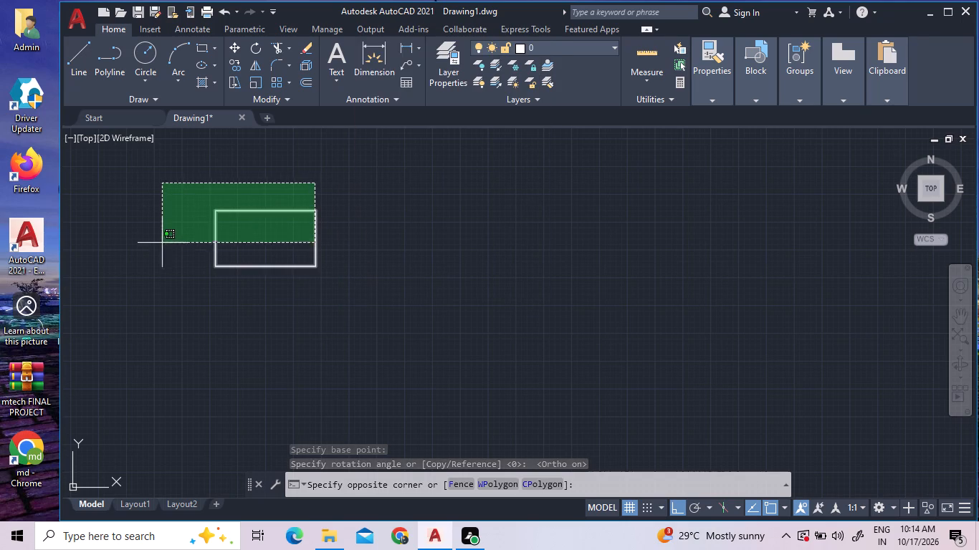
{"action": "left_click", "coordinate": [170, 286]}
{"action": "right_click", "coordinate": [264, 264]}
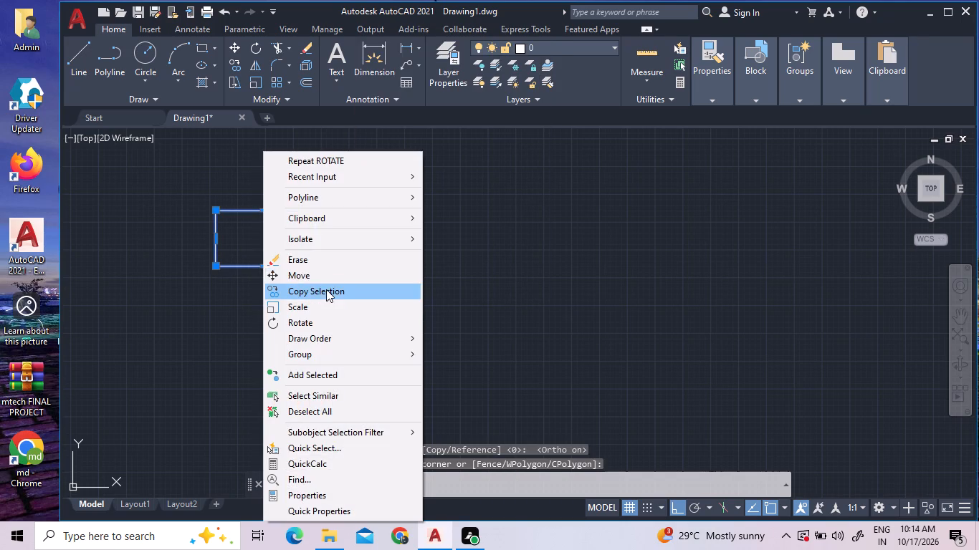
{"action": "triple_click", "coordinate": [326, 289]}
{"action": "left_click", "coordinate": [323, 286]}
{"action": "scroll", "coordinate": [350, 232], "scroll_direction": "down", "scroll_amount": 5}
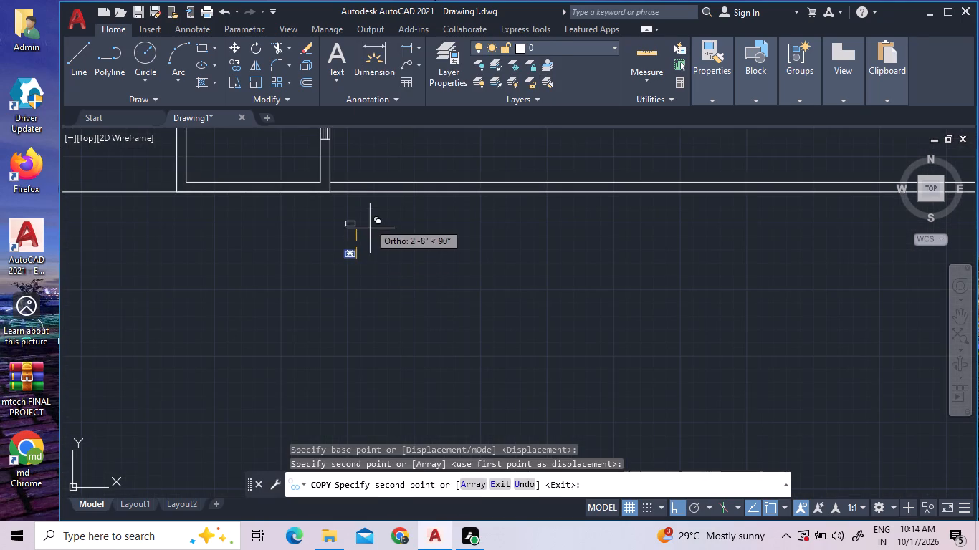
{"action": "scroll", "coordinate": [352, 181], "scroll_direction": "up", "scroll_amount": 3}
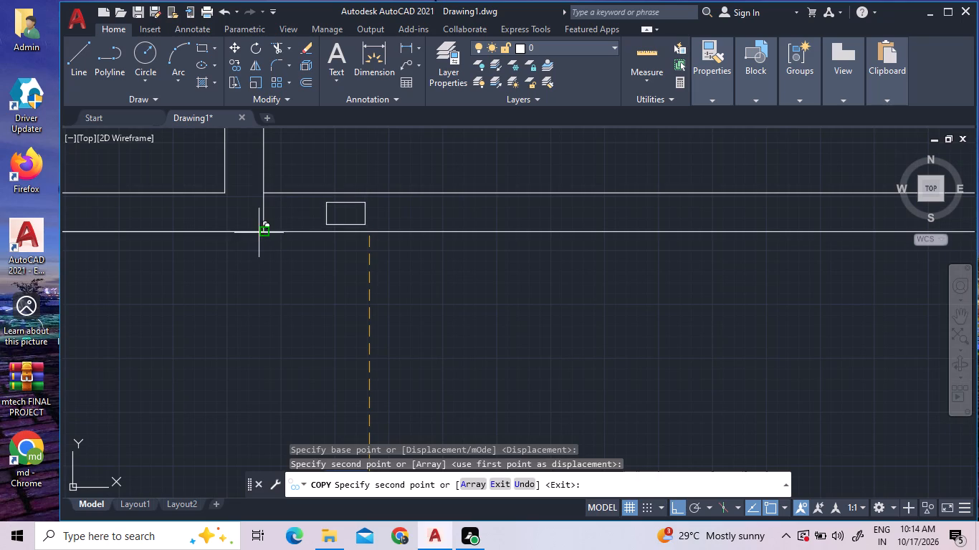
{"action": "double_click", "coordinate": [267, 228]}
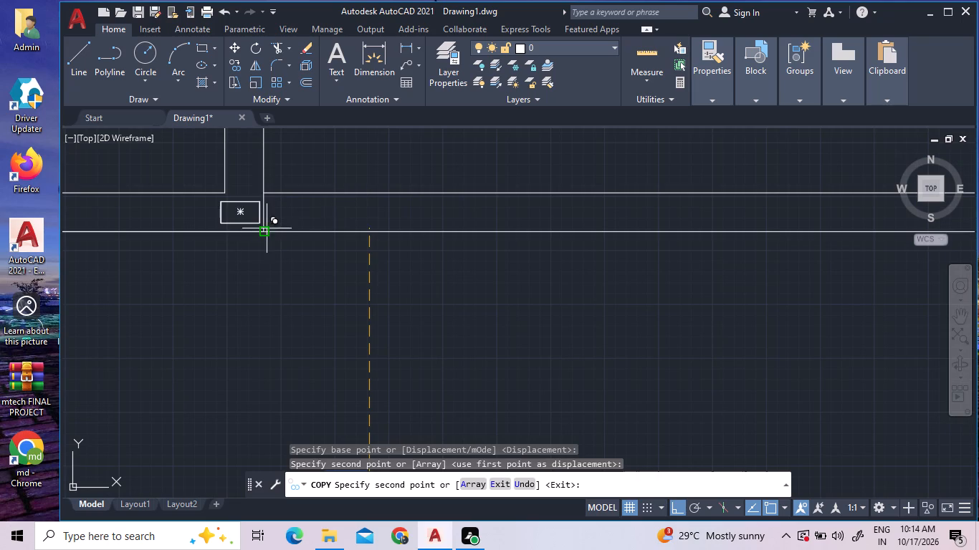
{"action": "right_click", "coordinate": [262, 299]}
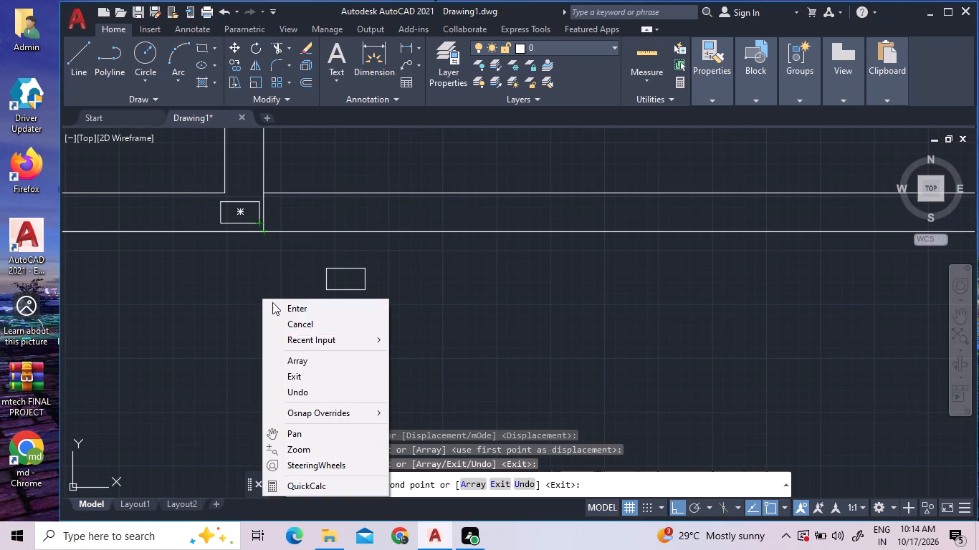
{"action": "left_click", "coordinate": [282, 307]}
Rotate the copied rectangle in the lower wall 90° clockwise about its lower-right corner so that it stands upright.
{"action": "scroll", "coordinate": [244, 226], "scroll_direction": "up", "scroll_amount": 2}
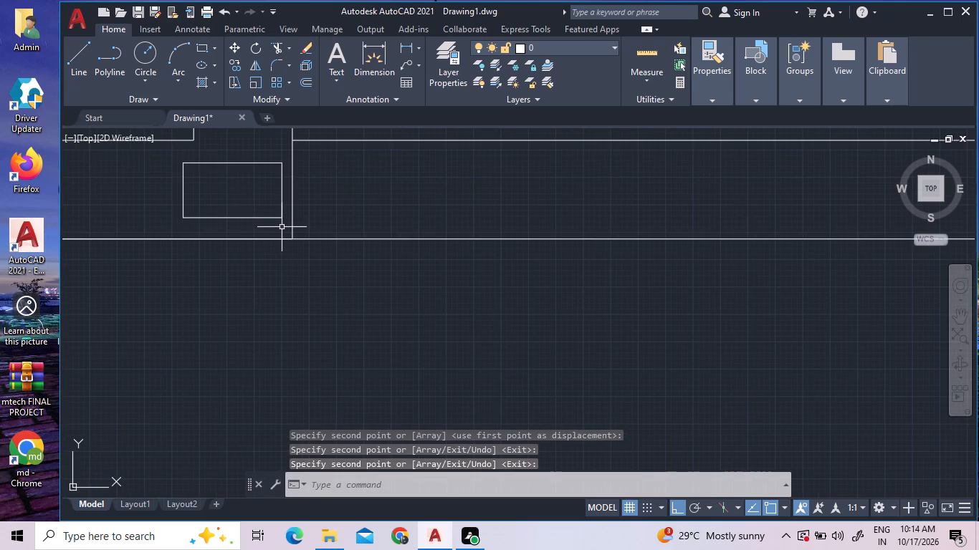
{"action": "triple_click", "coordinate": [287, 223]}
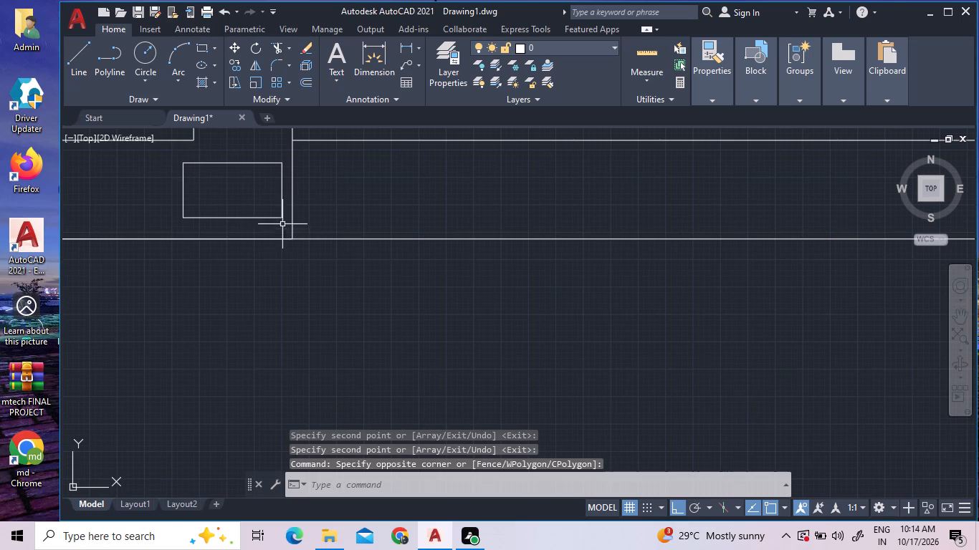
{"action": "left_click", "coordinate": [286, 223]}
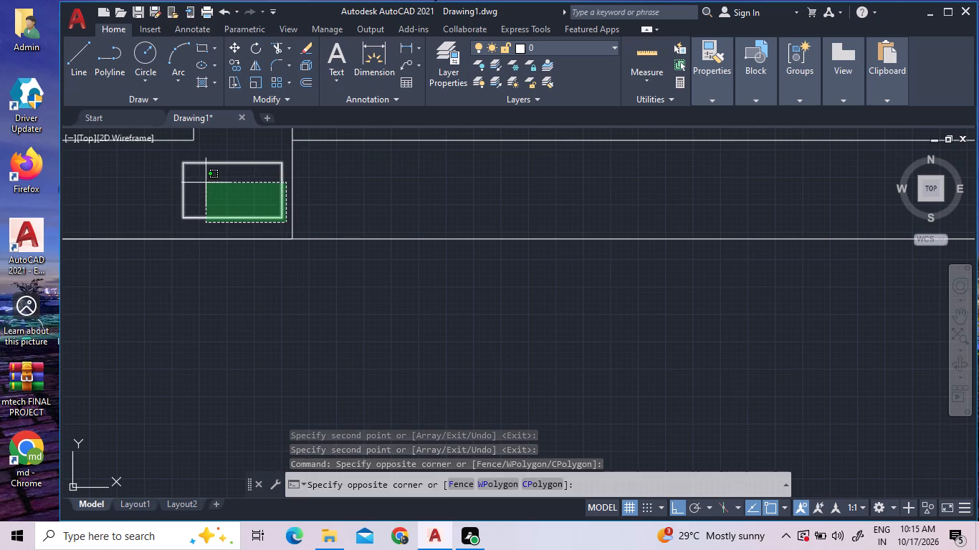
{"action": "triple_click", "coordinate": [206, 183]}
{"action": "right_click", "coordinate": [206, 183]}
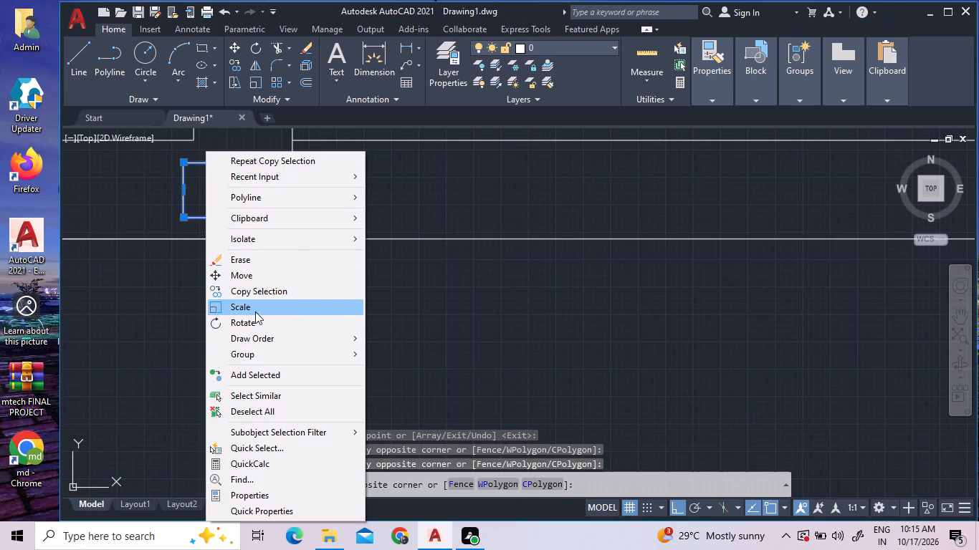
{"action": "left_click", "coordinate": [252, 320]}
{"action": "double_click", "coordinate": [283, 221]}
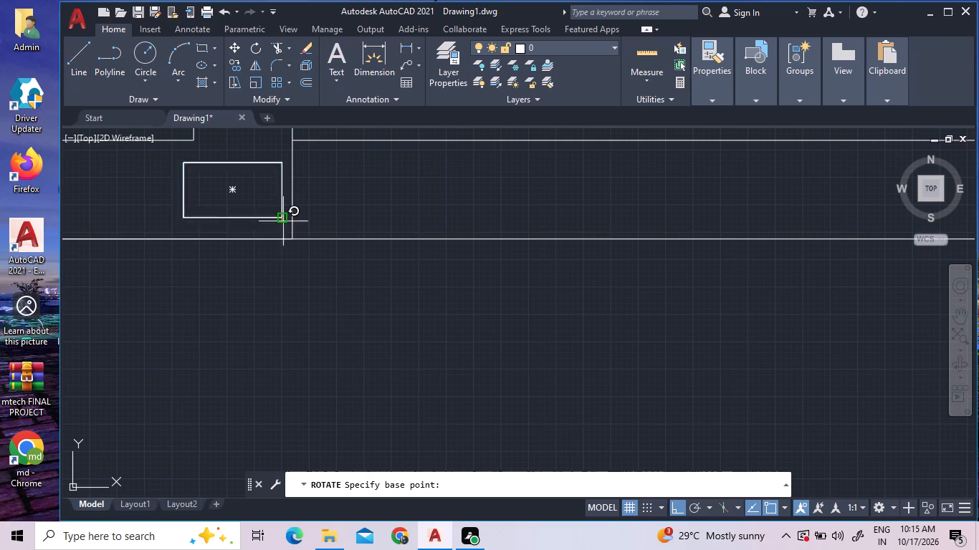
{"action": "left_click", "coordinate": [279, 252]}
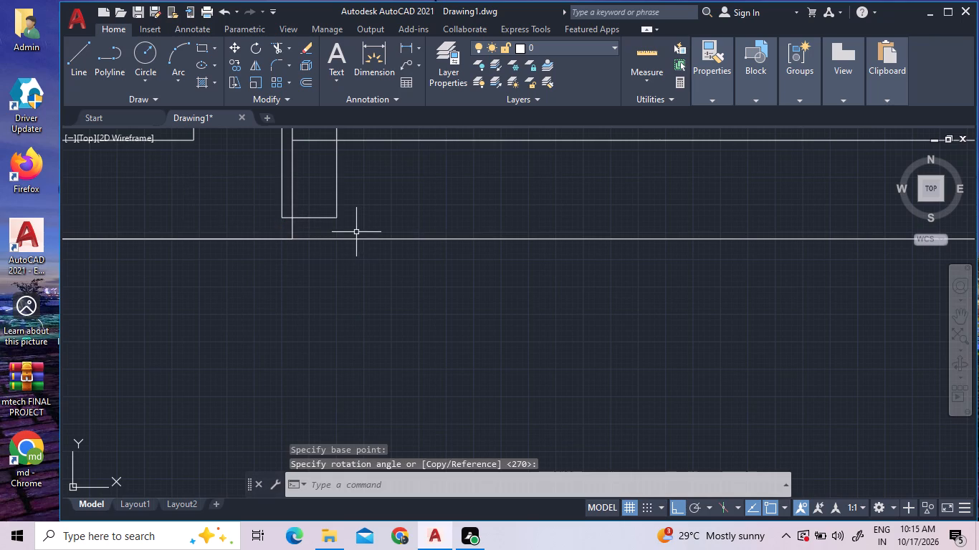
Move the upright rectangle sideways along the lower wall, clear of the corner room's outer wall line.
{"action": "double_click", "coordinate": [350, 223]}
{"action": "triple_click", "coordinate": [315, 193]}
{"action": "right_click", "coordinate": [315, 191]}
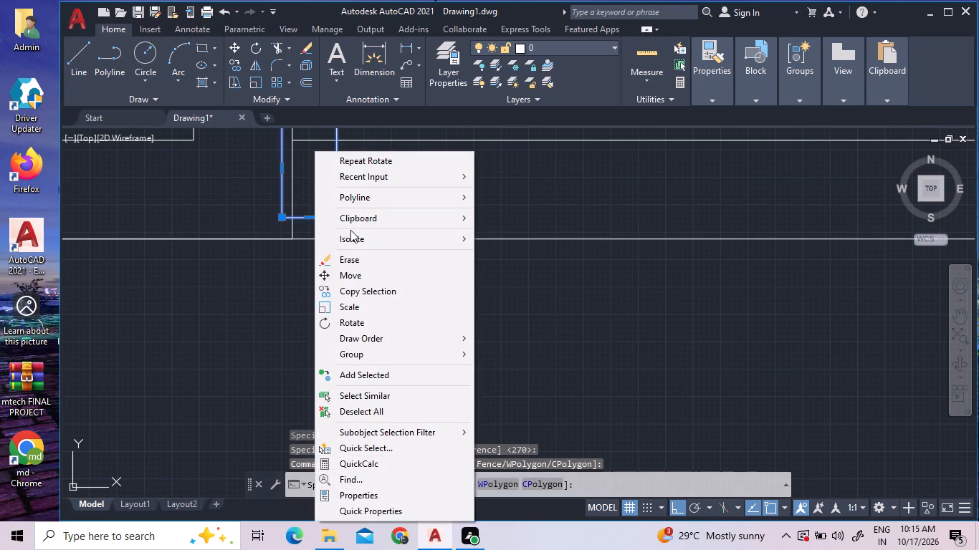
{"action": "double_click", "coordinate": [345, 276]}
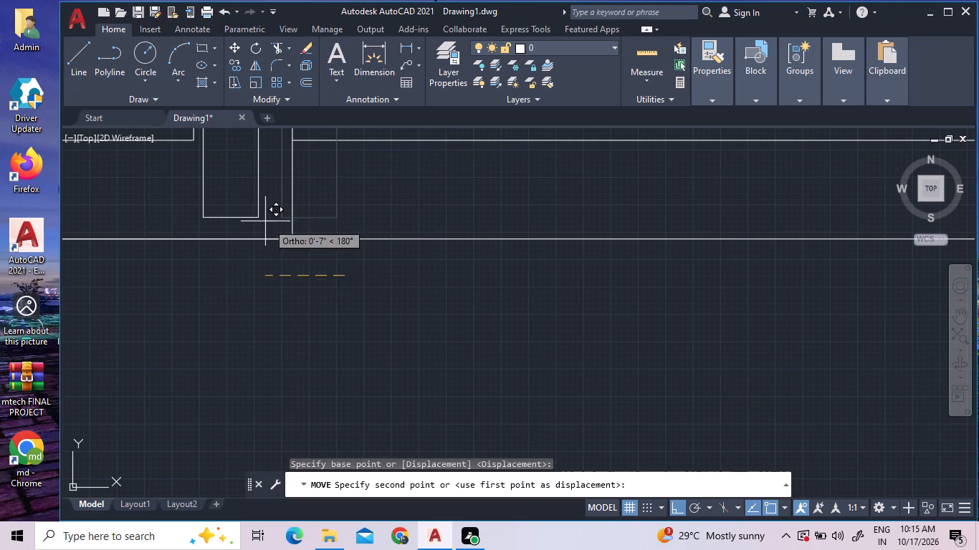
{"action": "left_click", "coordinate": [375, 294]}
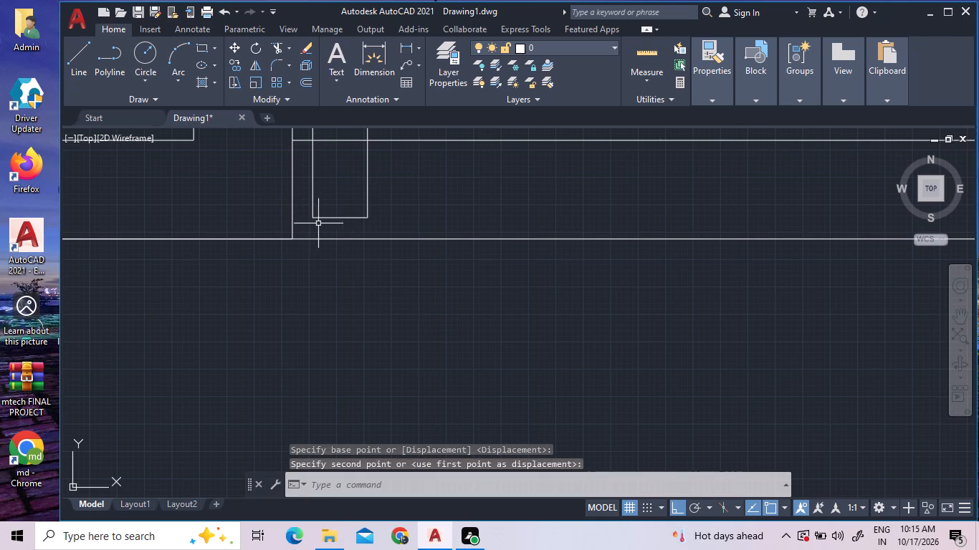
Move the upright rectangle by its lower-left corner onto the point where the corner room's outer wall line meets the lower wall's outer line.
{"action": "left_click", "coordinate": [320, 222]}
{"action": "left_click", "coordinate": [308, 201]}
{"action": "right_click", "coordinate": [308, 201]}
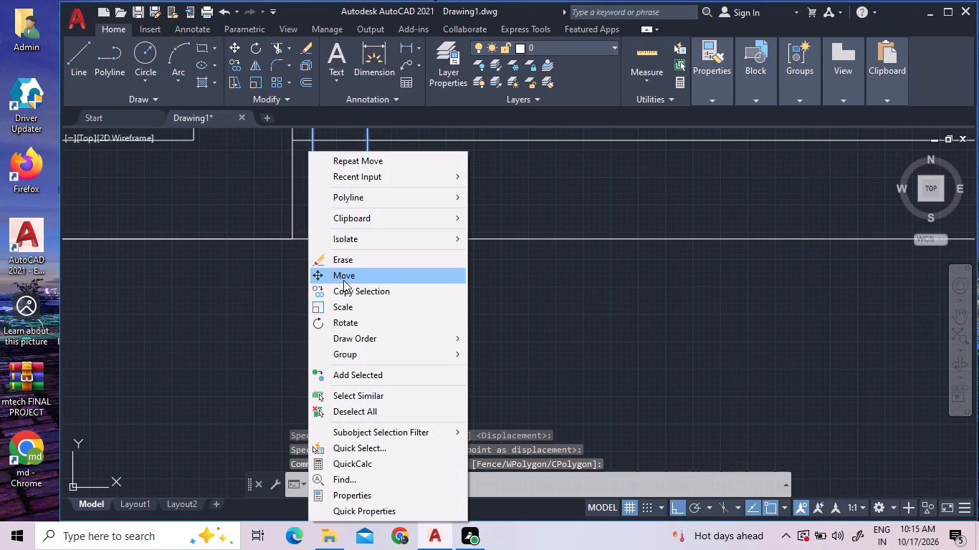
{"action": "left_click", "coordinate": [343, 280]}
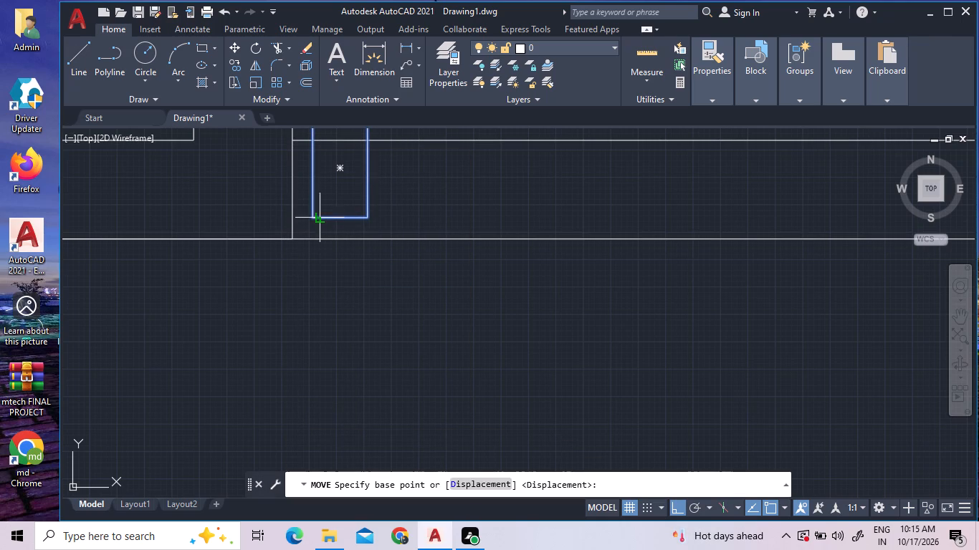
{"action": "double_click", "coordinate": [311, 215]}
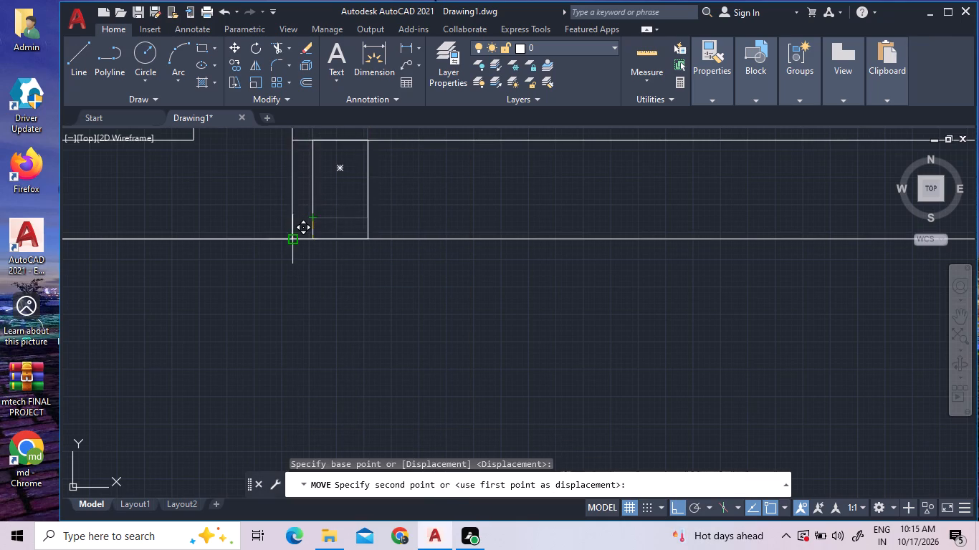
{"action": "scroll", "coordinate": [293, 244], "scroll_direction": "up", "scroll_amount": 4}
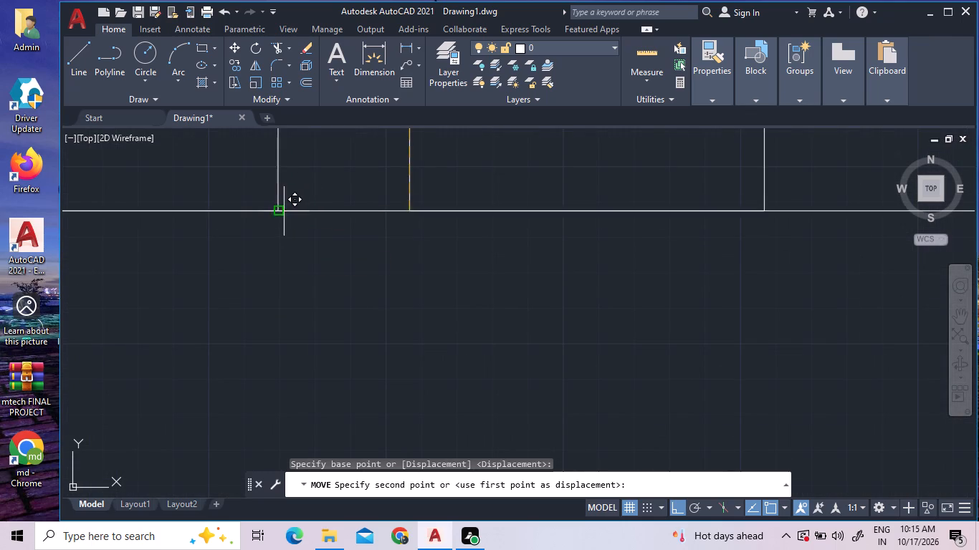
{"action": "left_click", "coordinate": [279, 208]}
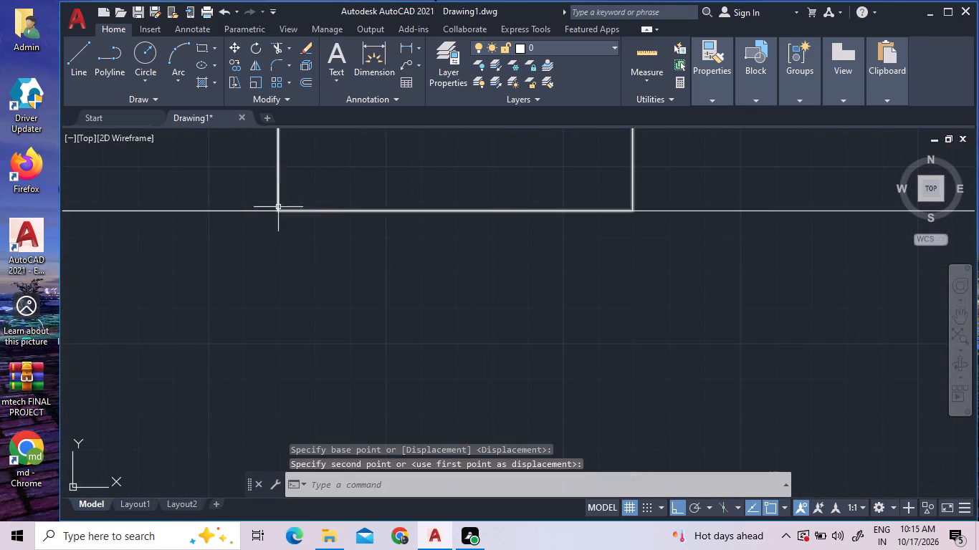
Examine how the rectangle's corner and sides fit within the lower wall beside the corner room.
{"action": "scroll", "coordinate": [274, 206], "scroll_direction": "up", "scroll_amount": 6}
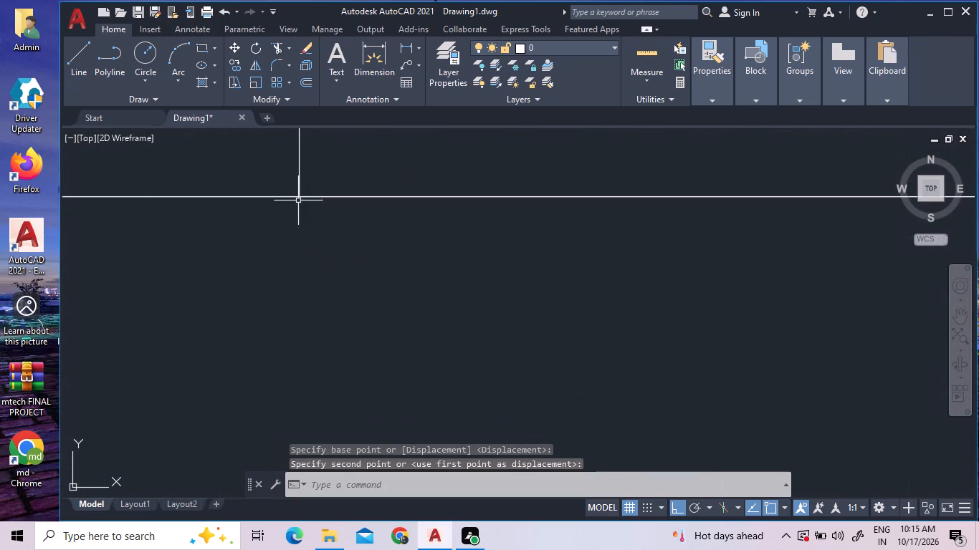
{"action": "scroll", "coordinate": [296, 191], "scroll_direction": "up", "scroll_amount": 4}
{"action": "scroll", "coordinate": [258, 281], "scroll_direction": "up", "scroll_amount": 3}
{"action": "scroll", "coordinate": [414, 249], "scroll_direction": "down", "scroll_amount": 6}
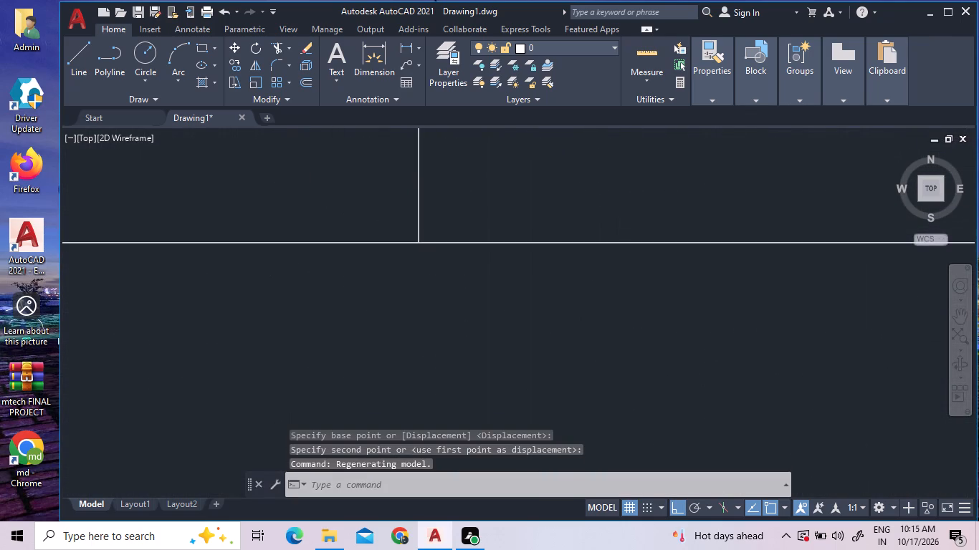
{"action": "scroll", "coordinate": [419, 253], "scroll_direction": "down", "scroll_amount": 15}
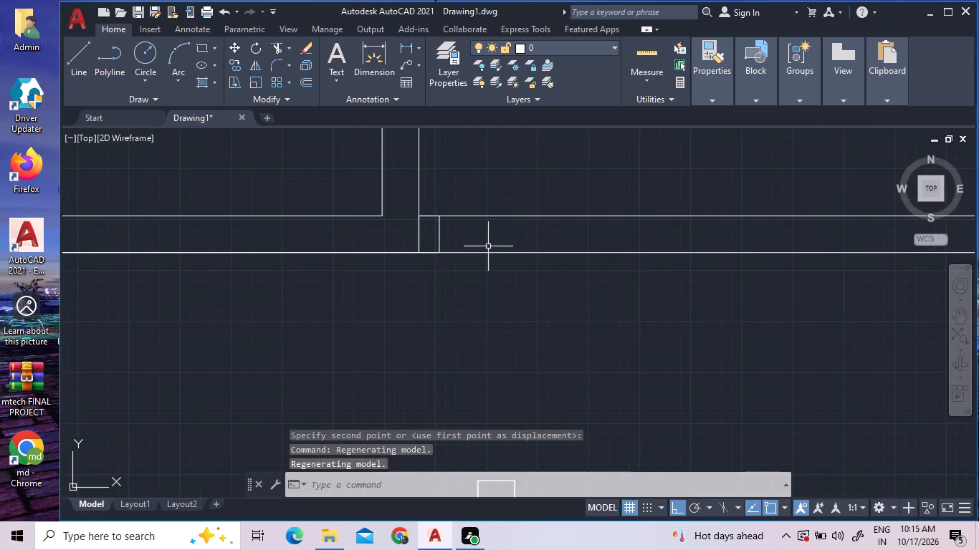
{"action": "middle_click_drag", "start_coordinate": [488, 246], "coordinate": [281, 216]}
{"action": "scroll", "coordinate": [281, 216], "scroll_direction": "up", "scroll_amount": 1}
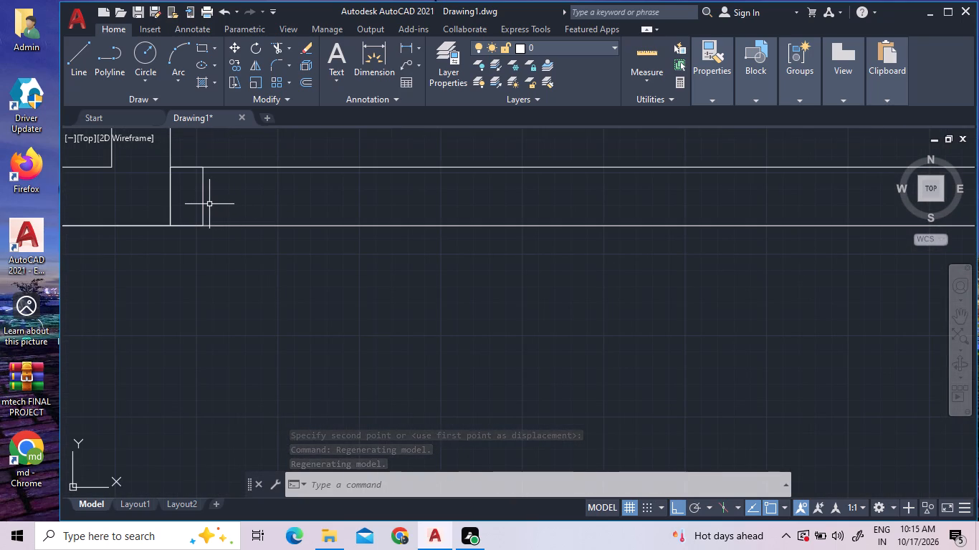
{"action": "double_click", "coordinate": [226, 208]}
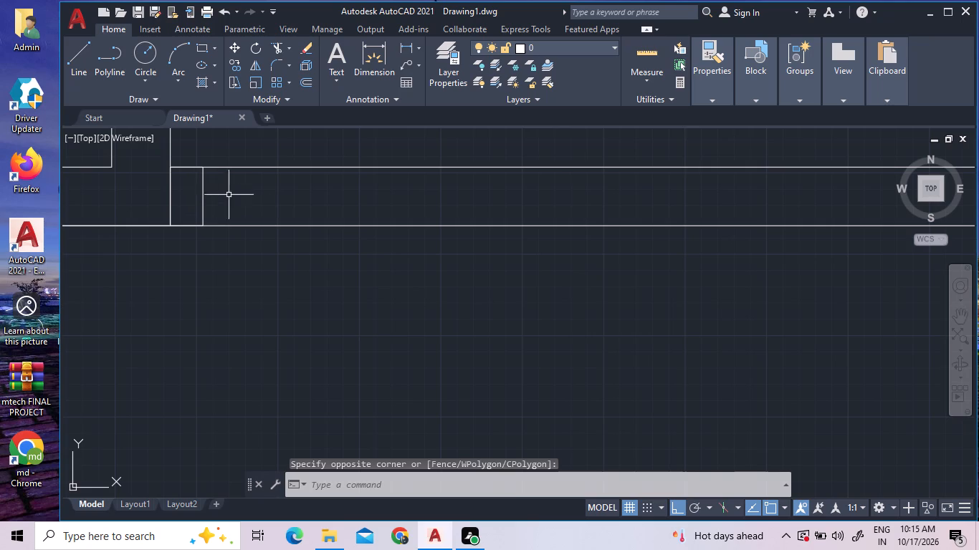
Insert a Door - Imperial block from the architectural samples in the open area beside the corner room's window wall.
{"action": "scroll", "coordinate": [222, 214], "scroll_direction": "down", "scroll_amount": 2}
{"action": "scroll", "coordinate": [278, 234], "scroll_direction": "down", "scroll_amount": 4}
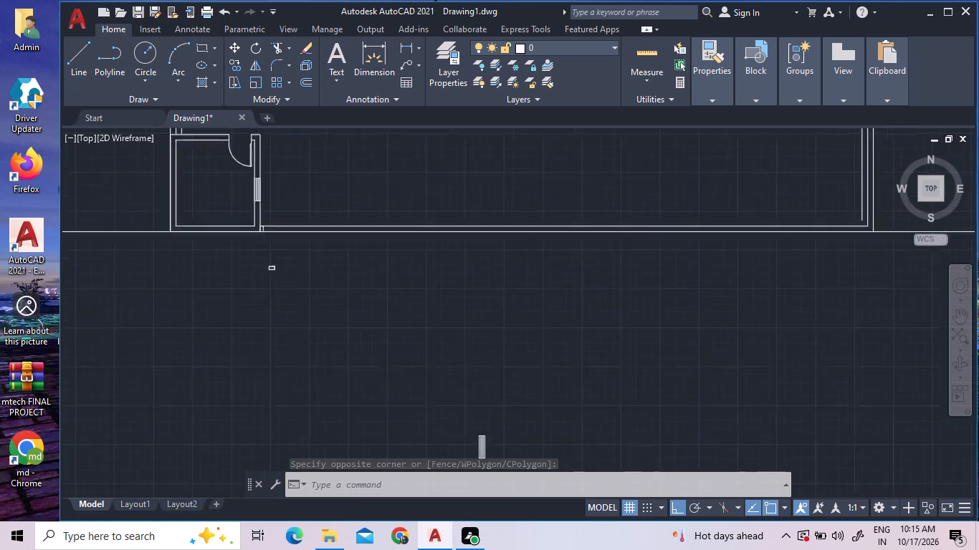
{"action": "scroll", "coordinate": [257, 190], "scroll_direction": "up", "scroll_amount": 2}
{"action": "scroll", "coordinate": [365, 208], "scroll_direction": "down", "scroll_amount": 2}
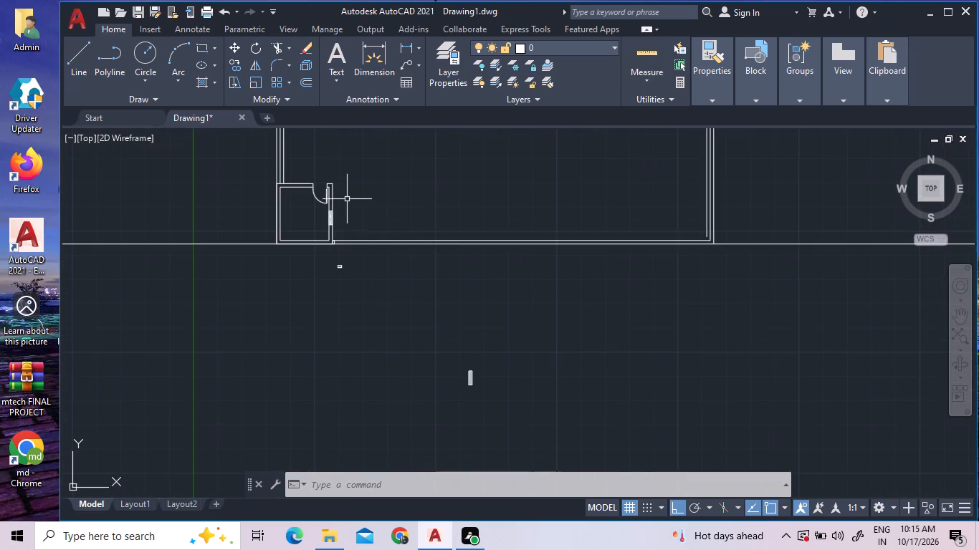
{"action": "scroll", "coordinate": [347, 199], "scroll_direction": "up", "scroll_amount": 1}
{"action": "right_click", "coordinate": [368, 199]}
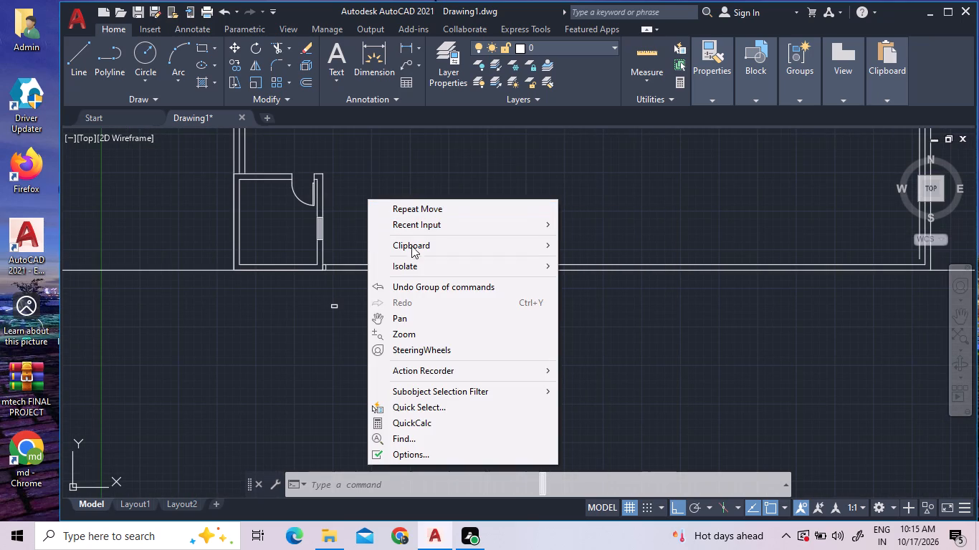
{"action": "double_click", "coordinate": [438, 227]}
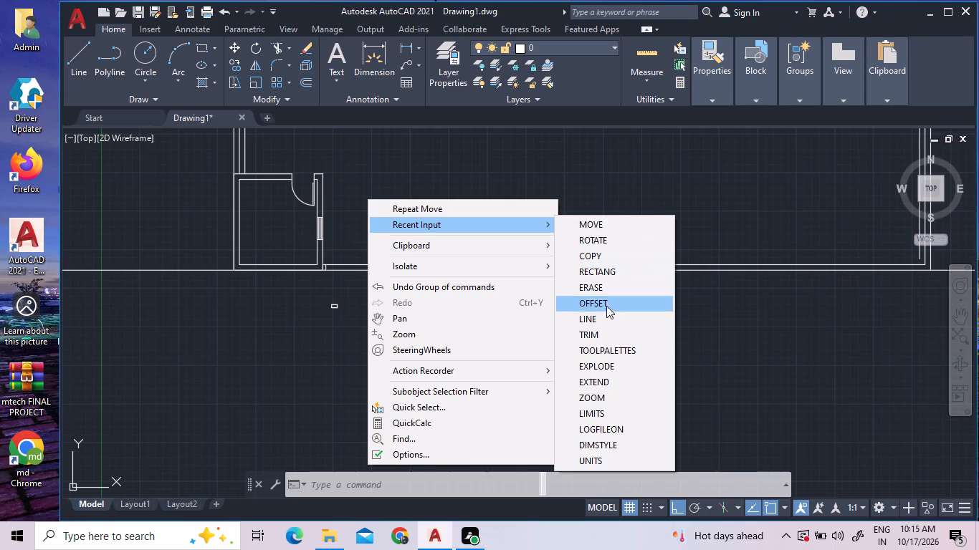
{"action": "triple_click", "coordinate": [601, 349]}
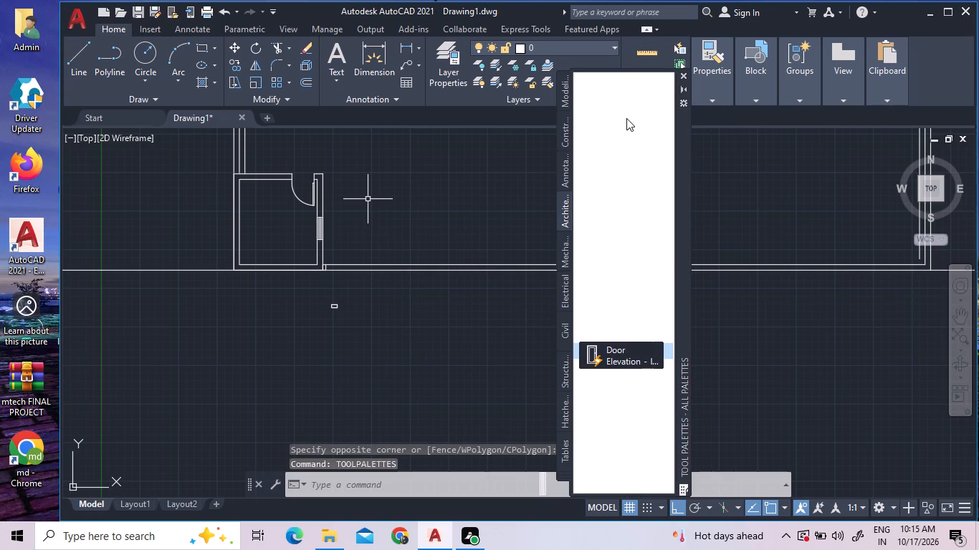
{"action": "left_click", "coordinate": [608, 104]}
{"action": "left_click", "coordinate": [616, 112]}
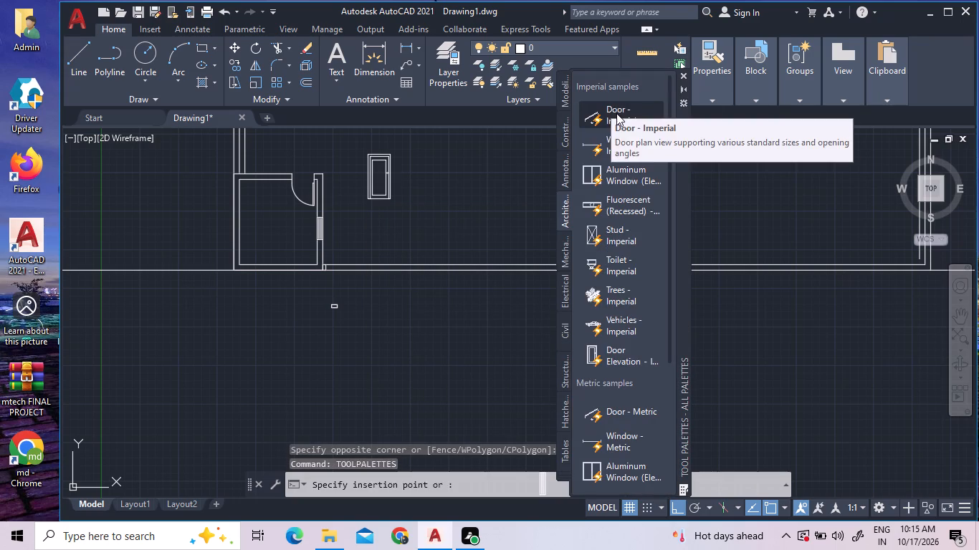
{"action": "key", "text": "Escape"}
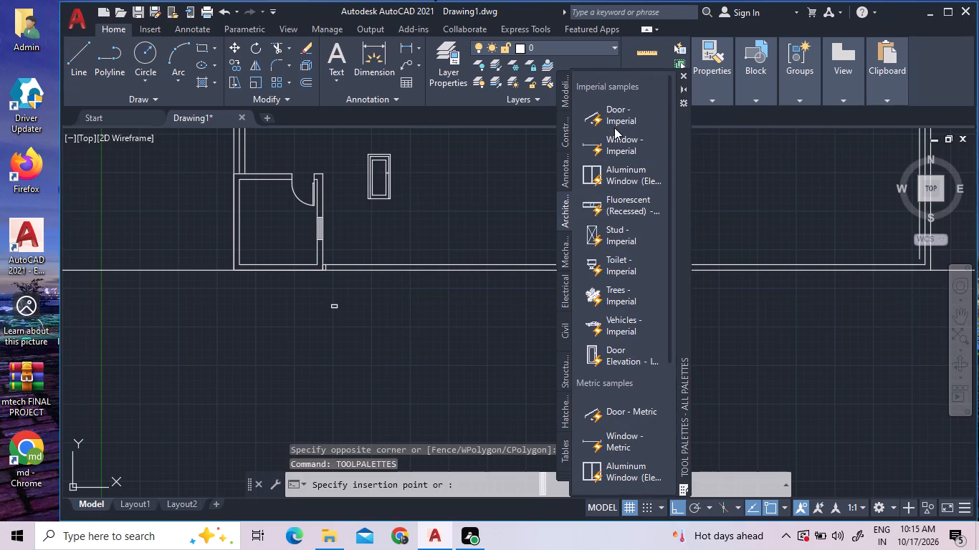
{"action": "double_click", "coordinate": [616, 113]}
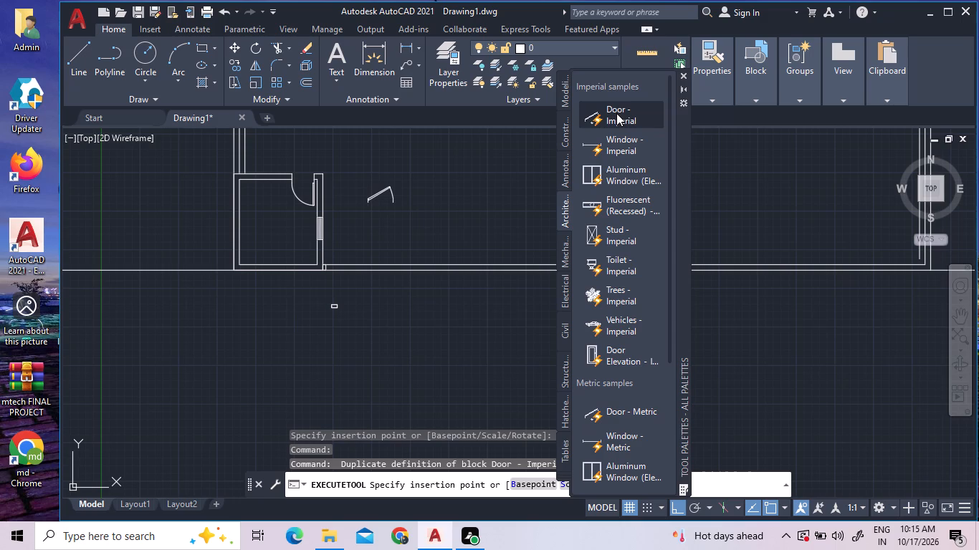
{"action": "left_click_drag", "start_coordinate": [616, 113], "coordinate": [464, 145]}
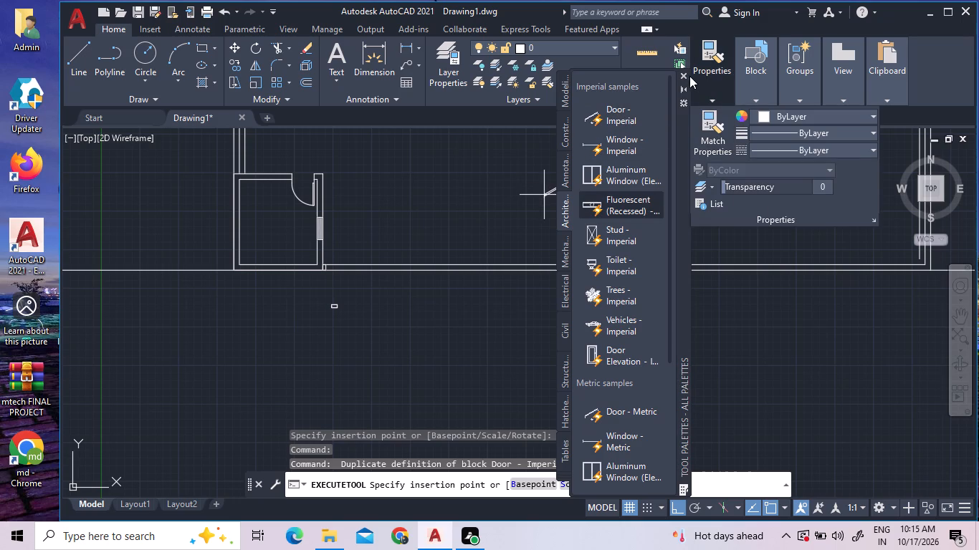
{"action": "left_click", "coordinate": [684, 72]}
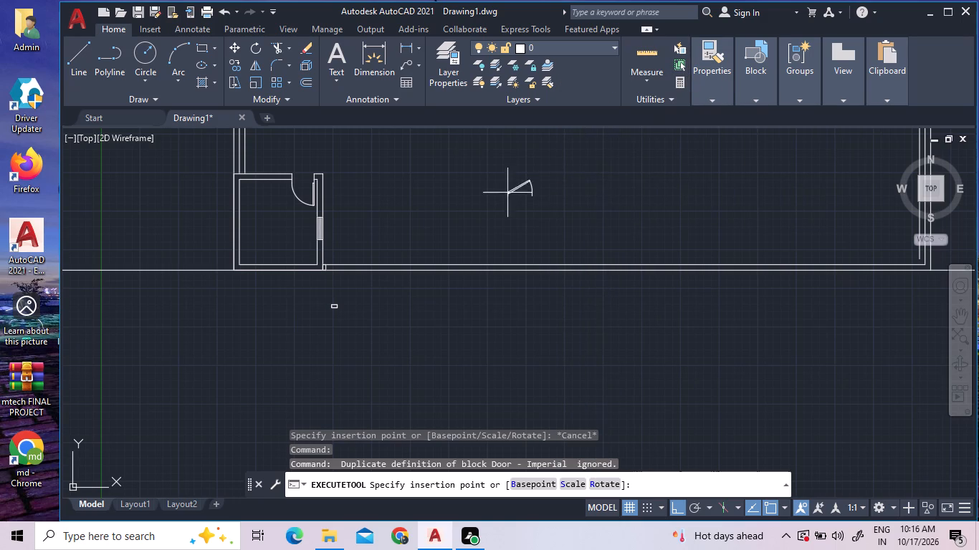
{"action": "left_click", "coordinate": [352, 204]}
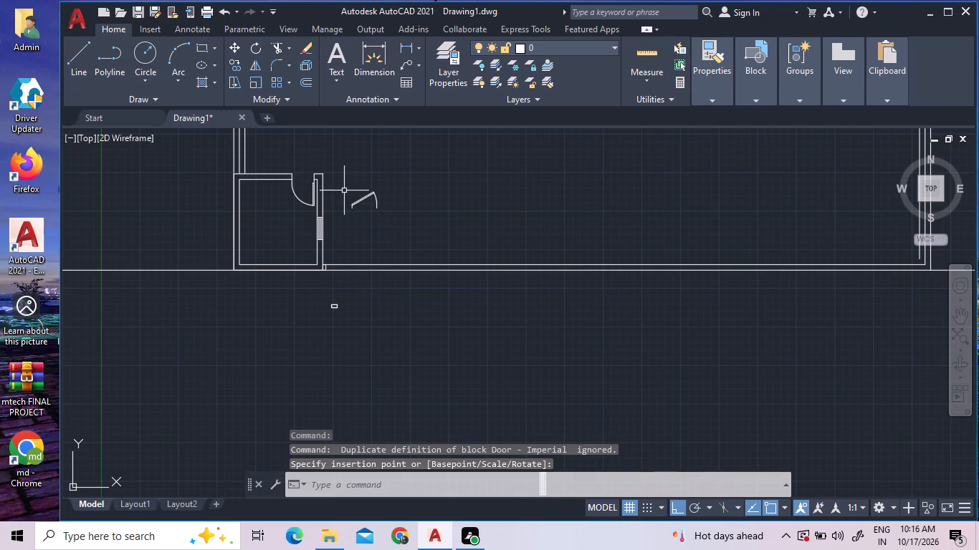
Set the newly inserted door's opening angle to Open 90º.
{"action": "left_click", "coordinate": [368, 205]}
{"action": "left_click", "coordinate": [364, 188]}
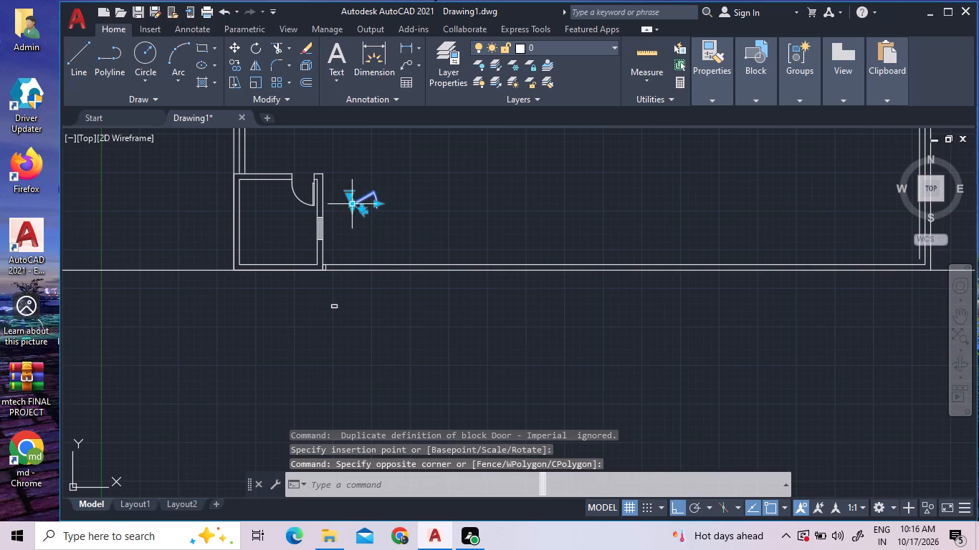
{"action": "scroll", "coordinate": [354, 196], "scroll_direction": "up", "scroll_amount": 4}
{"action": "left_click", "coordinate": [295, 204]}
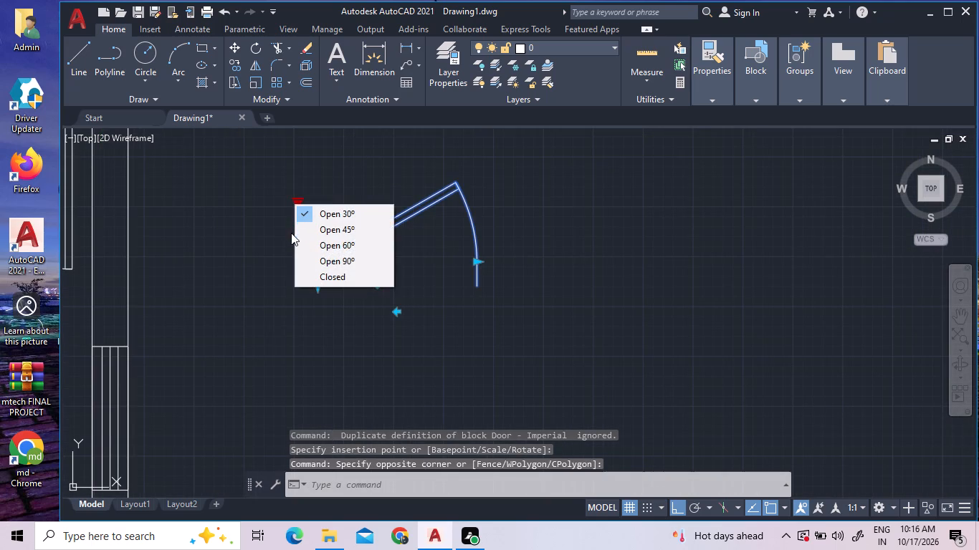
{"action": "left_click", "coordinate": [305, 259]}
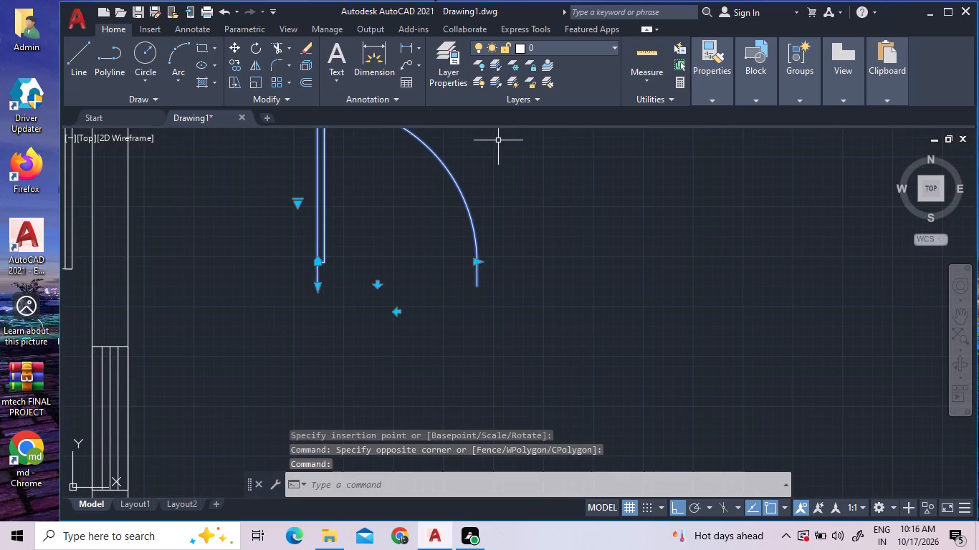
Measure the new door's opening width between its two lower ends with a trial linear dimension, without placing it.
{"action": "left_click", "coordinate": [409, 46]}
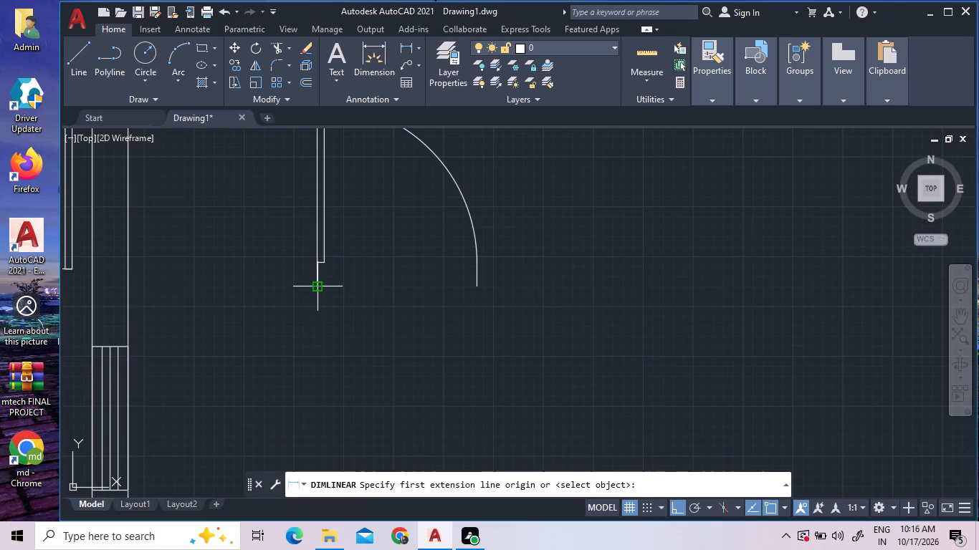
{"action": "left_click", "coordinate": [315, 283]}
{"action": "left_click", "coordinate": [473, 285]}
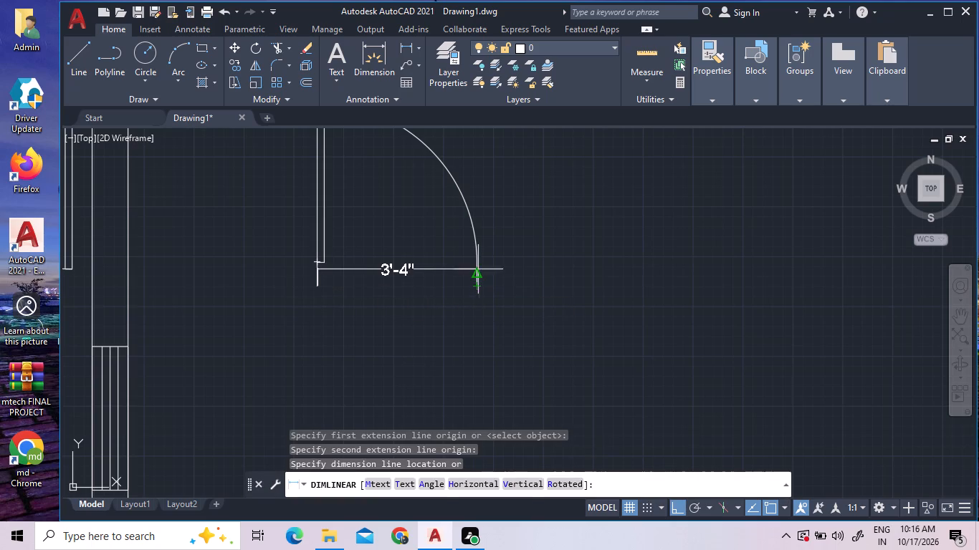
{"action": "right_click", "coordinate": [477, 261]}
{"action": "double_click", "coordinate": [483, 267]}
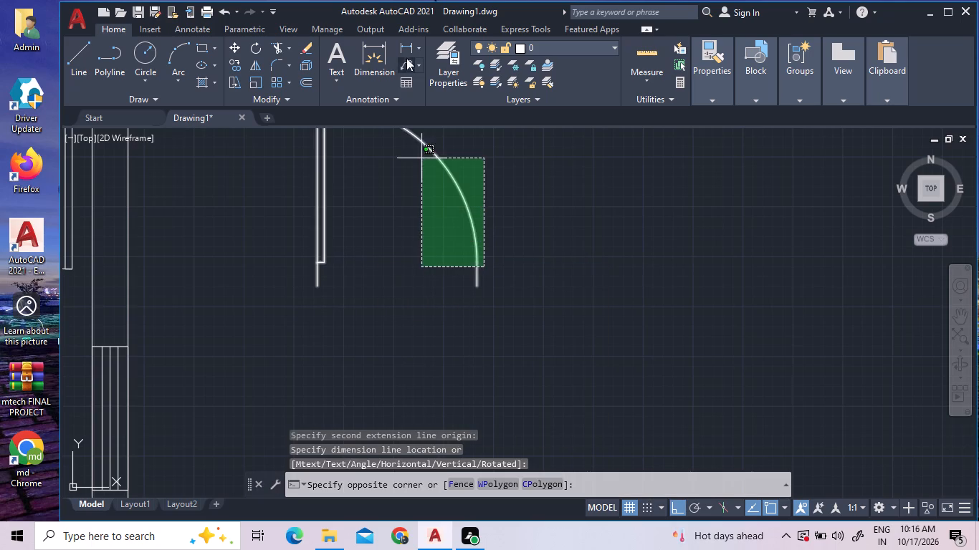
Move the door by its lower hinge-side end onto the upper-right corner of the upright wall piece beside the corner room.
{"action": "left_click", "coordinate": [401, 158]}
{"action": "scroll", "coordinate": [404, 221], "scroll_direction": "down", "scroll_amount": 1}
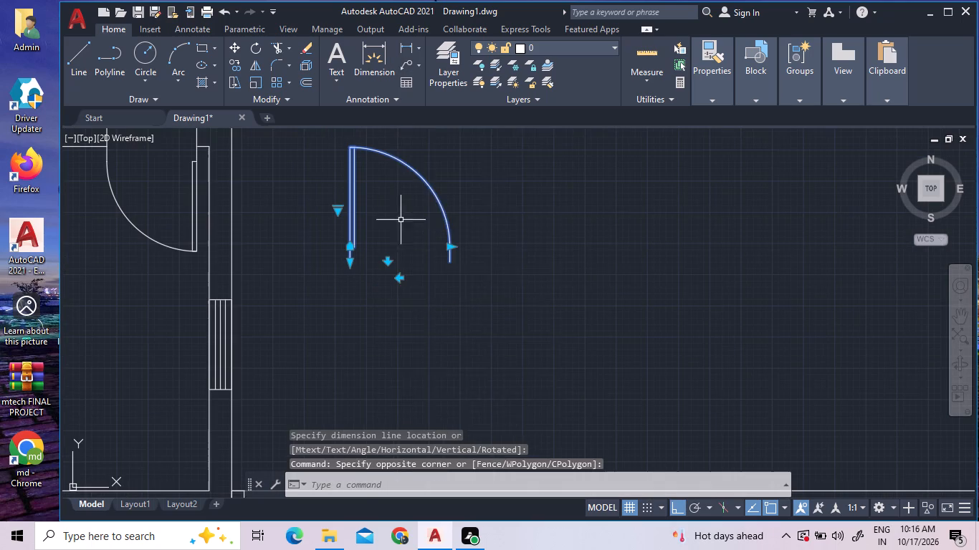
{"action": "right_click", "coordinate": [399, 220]}
{"action": "left_click", "coordinate": [414, 277]}
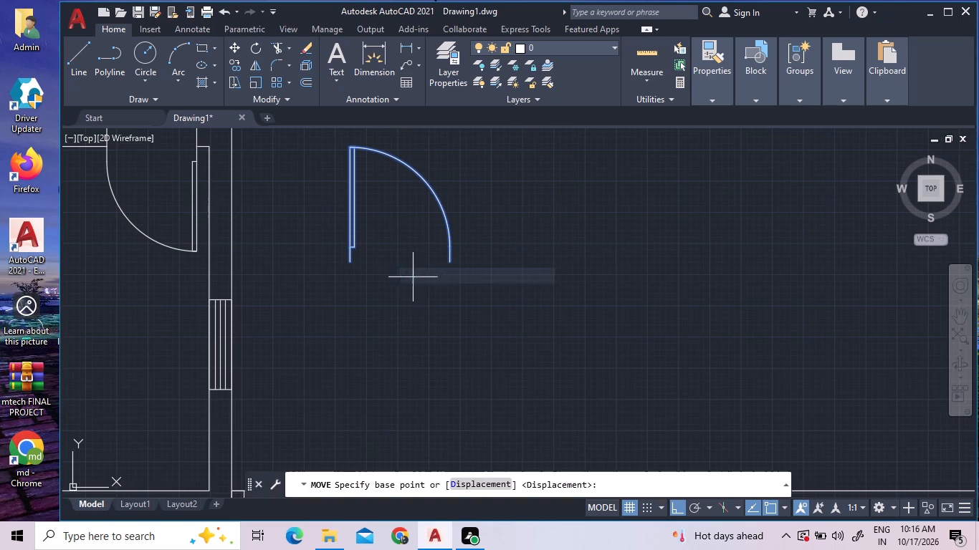
{"action": "left_click", "coordinate": [350, 261]}
{"action": "scroll", "coordinate": [340, 224], "scroll_direction": "down", "scroll_amount": 4}
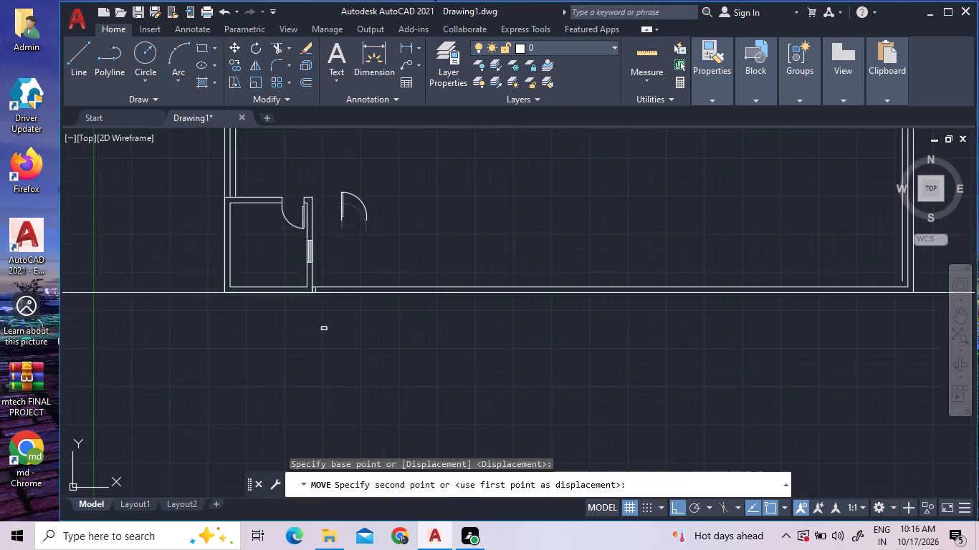
{"action": "scroll", "coordinate": [319, 268], "scroll_direction": "up", "scroll_amount": 4}
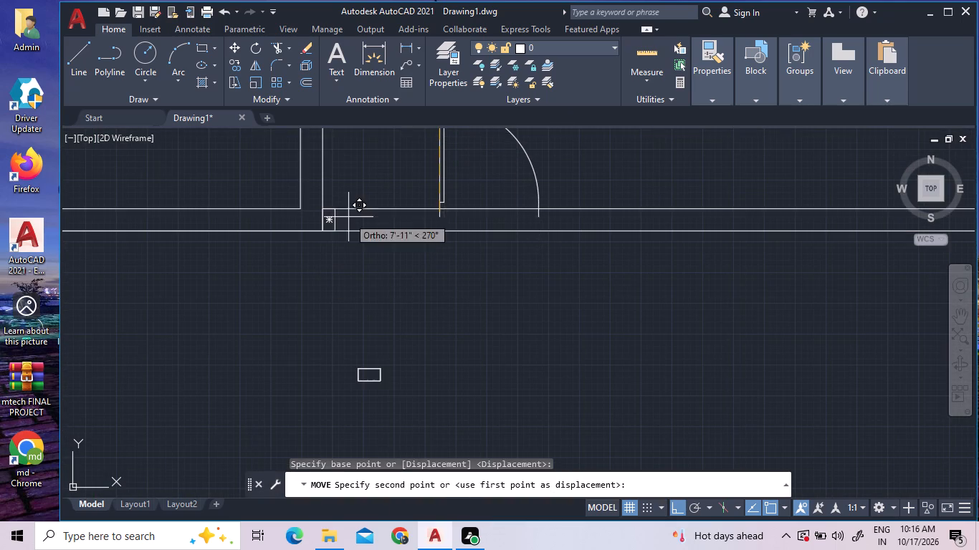
{"action": "scroll", "coordinate": [334, 204], "scroll_direction": "up", "scroll_amount": 5}
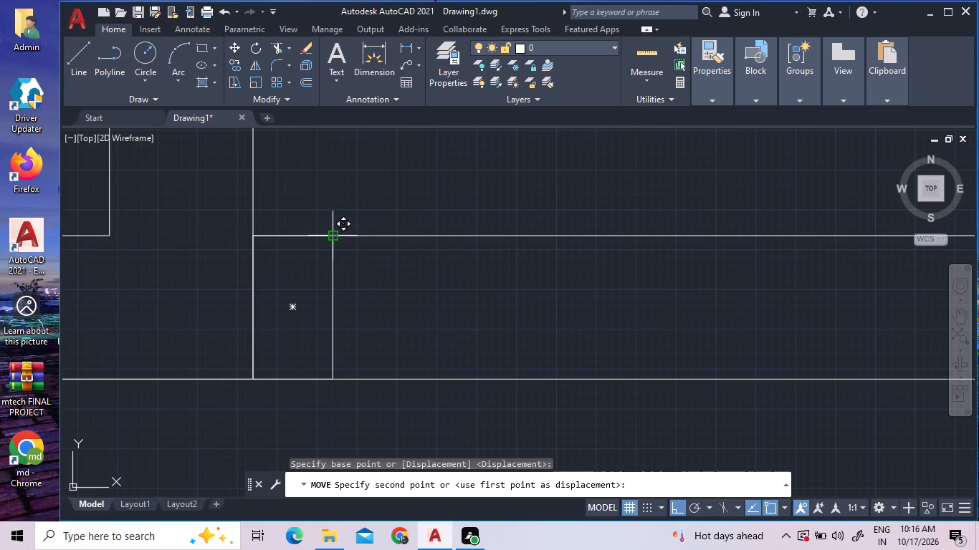
{"action": "left_click", "coordinate": [331, 235]}
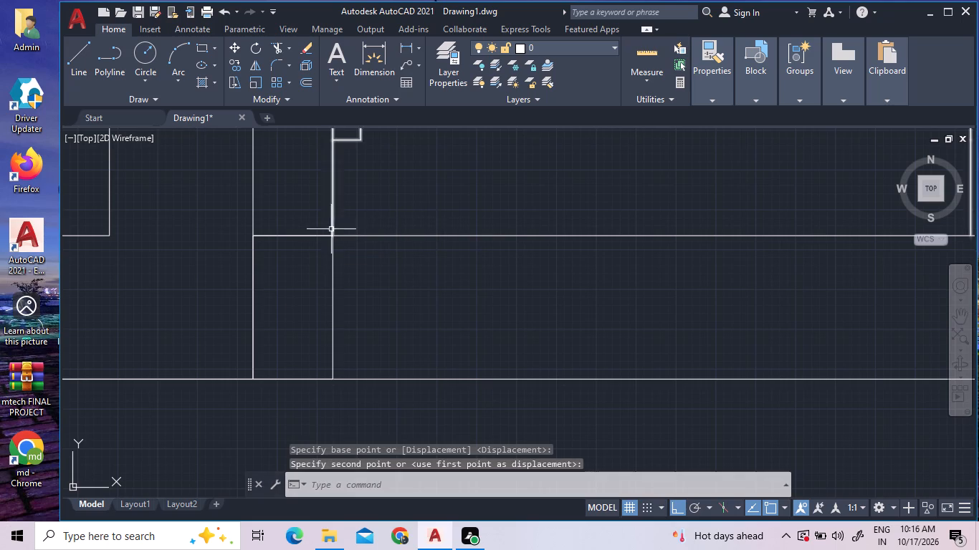
Draw a vertical line across the lower wall from the end of the door's swing arc to the wall's outer line.
{"action": "scroll", "coordinate": [329, 240], "scroll_direction": "up", "scroll_amount": 4}
{"action": "scroll", "coordinate": [330, 164], "scroll_direction": "up", "scroll_amount": 4}
{"action": "scroll", "coordinate": [354, 213], "scroll_direction": "down", "scroll_amount": 3}
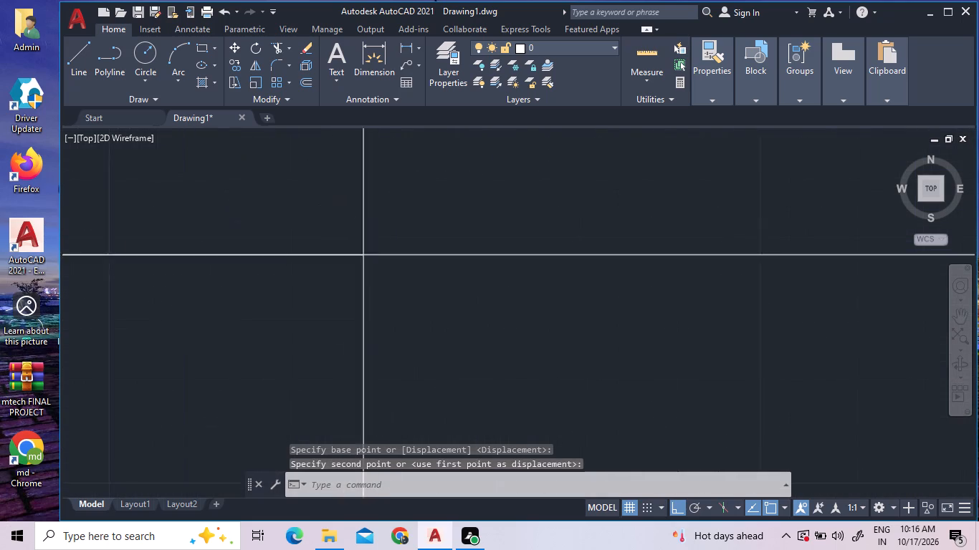
{"action": "scroll", "coordinate": [357, 213], "scroll_direction": "down", "scroll_amount": 12}
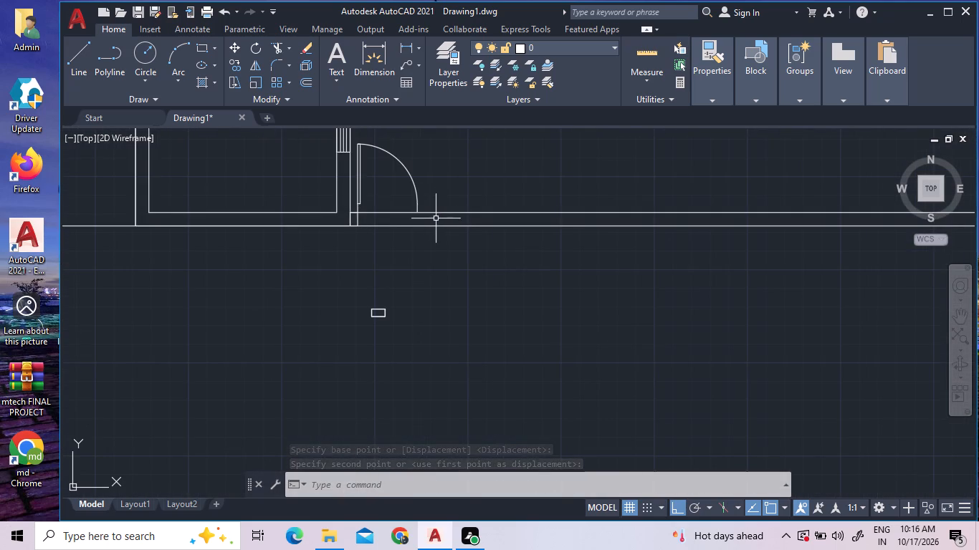
{"action": "scroll", "coordinate": [434, 214], "scroll_direction": "up", "scroll_amount": 1}
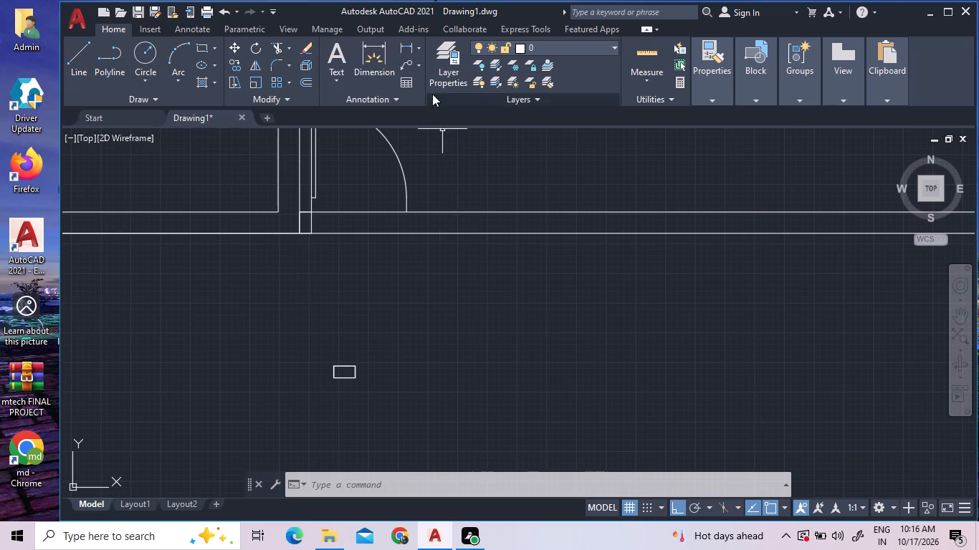
{"action": "left_click", "coordinate": [74, 57]}
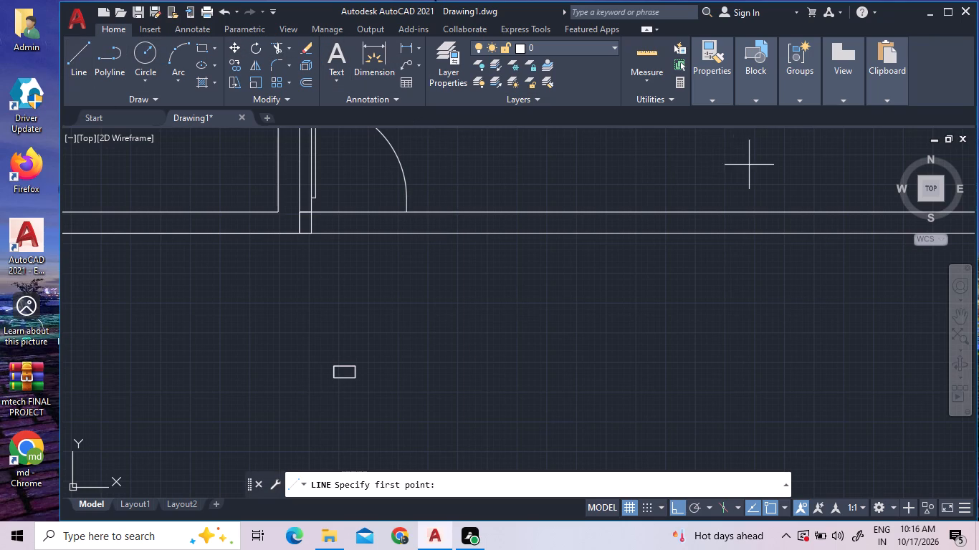
{"action": "left_click", "coordinate": [406, 213]}
{"action": "scroll", "coordinate": [422, 242], "scroll_direction": "up", "scroll_amount": 4}
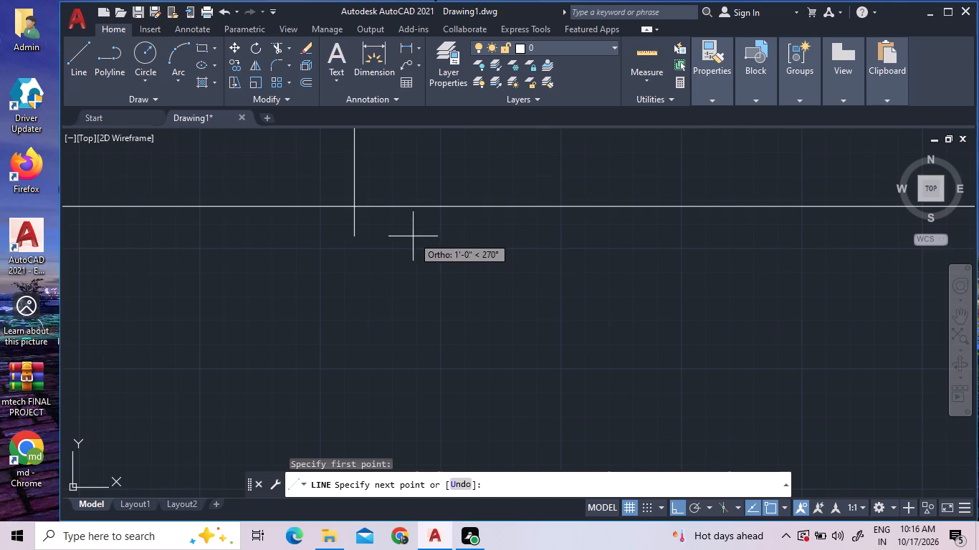
{"action": "scroll", "coordinate": [343, 206], "scroll_direction": "up", "scroll_amount": 2}
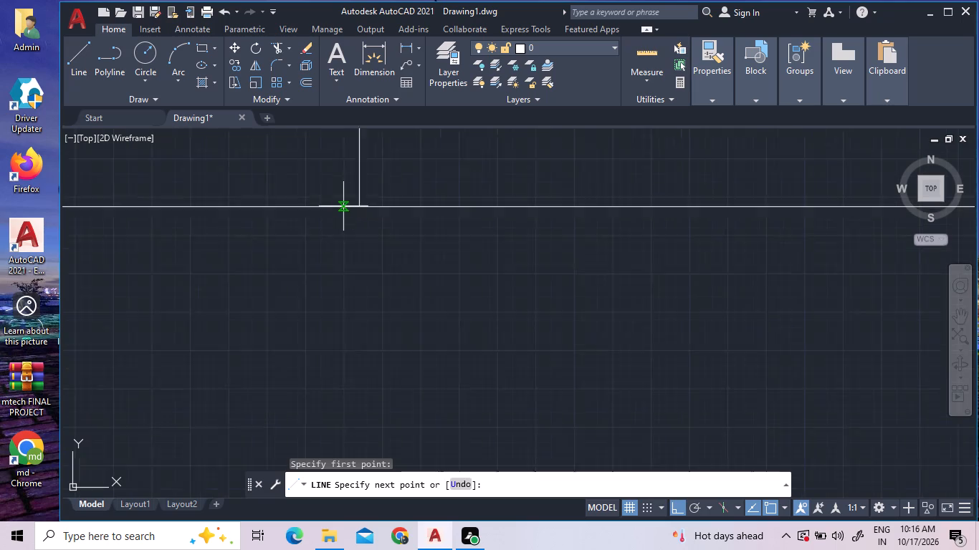
{"action": "scroll", "coordinate": [343, 206], "scroll_direction": "up", "scroll_amount": 2}
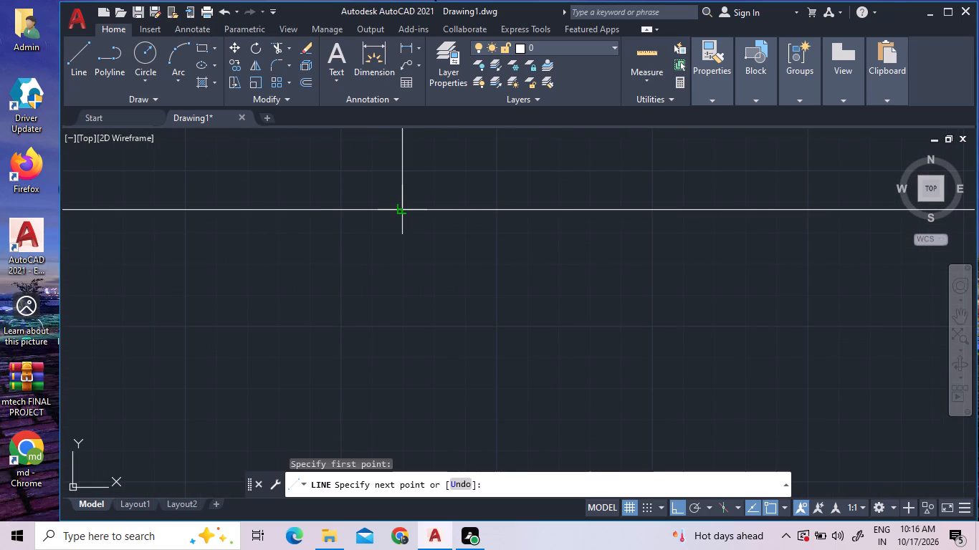
{"action": "left_click", "coordinate": [399, 210]}
{"action": "right_click", "coordinate": [479, 279]}
{"action": "left_click", "coordinate": [500, 287]}
Mirror the door and its upright wall piece about the vertical line at the swing arc's end, keeping the originals.
{"action": "scroll", "coordinate": [493, 291], "scroll_direction": "down", "scroll_amount": 4}
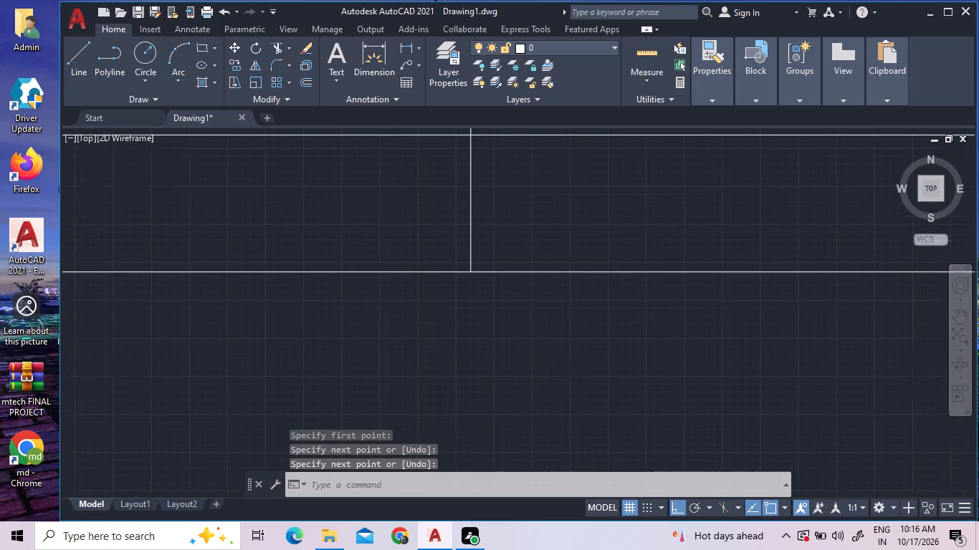
{"action": "scroll", "coordinate": [493, 291], "scroll_direction": "down", "scroll_amount": 2}
{"action": "scroll", "coordinate": [554, 233], "scroll_direction": "down", "scroll_amount": 1}
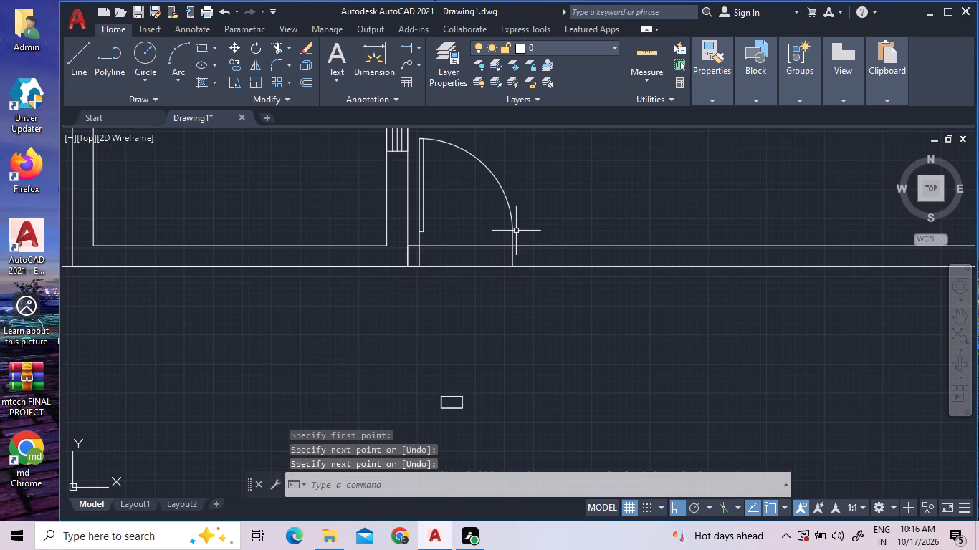
{"action": "left_click", "coordinate": [419, 254]}
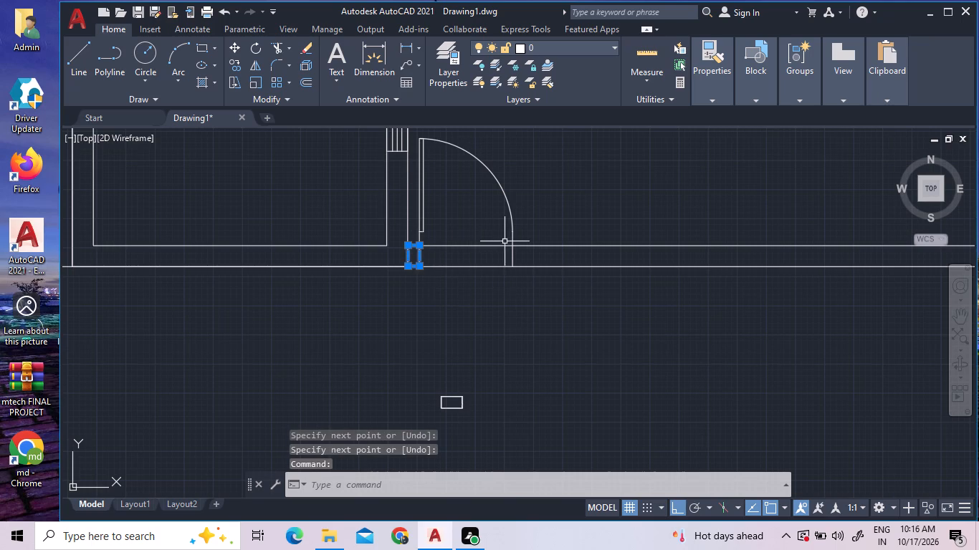
{"action": "left_click", "coordinate": [533, 239]}
{"action": "left_click", "coordinate": [472, 206]}
{"action": "right_click", "coordinate": [472, 206]}
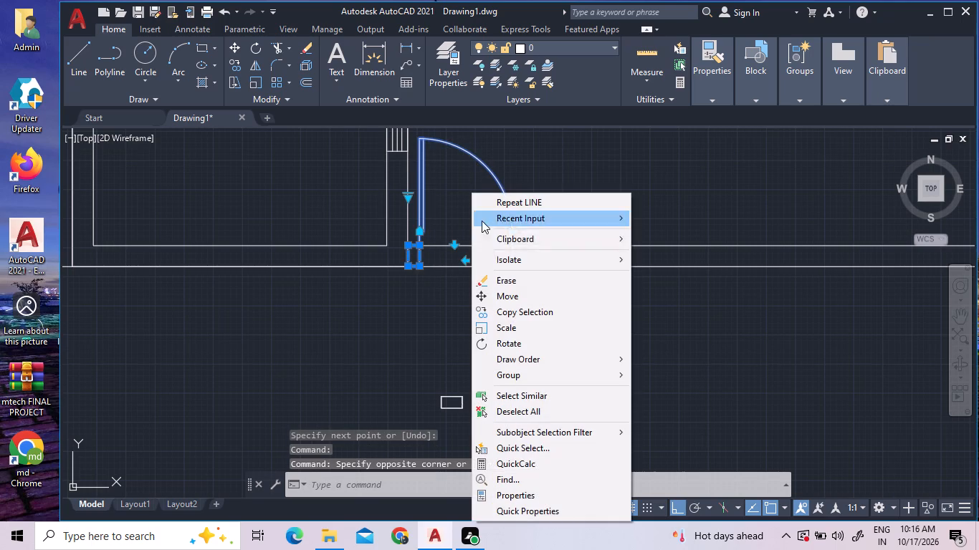
{"action": "left_click", "coordinate": [257, 63]}
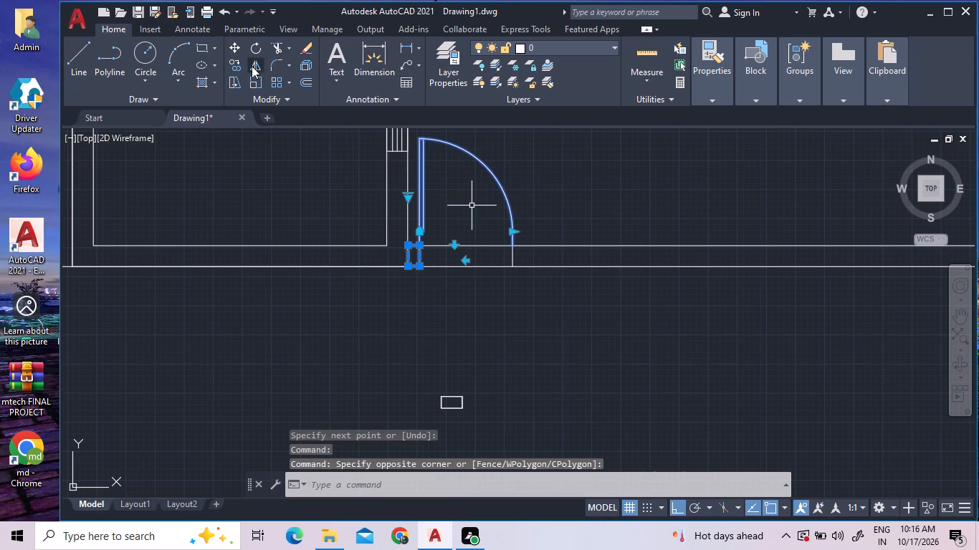
{"action": "left_click", "coordinate": [512, 246]}
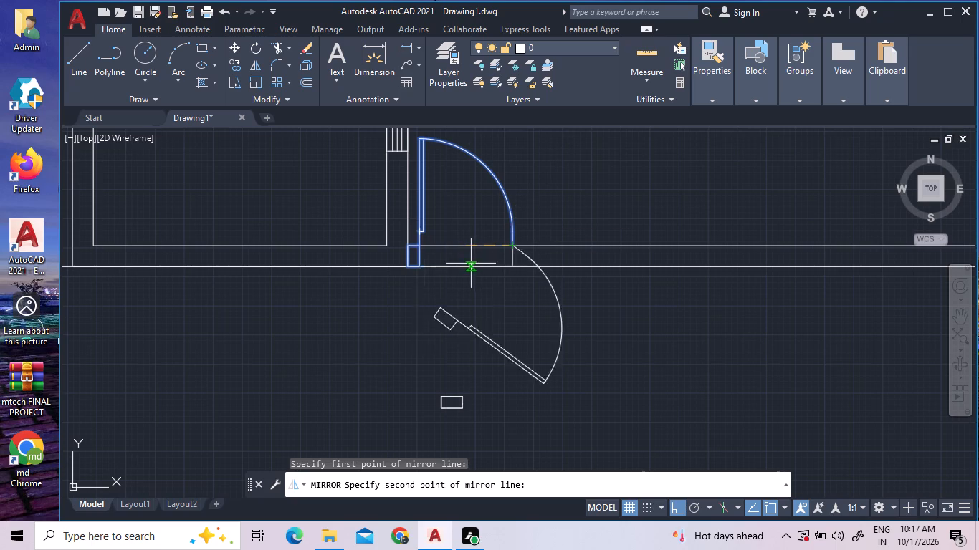
{"action": "left_click", "coordinate": [520, 218]}
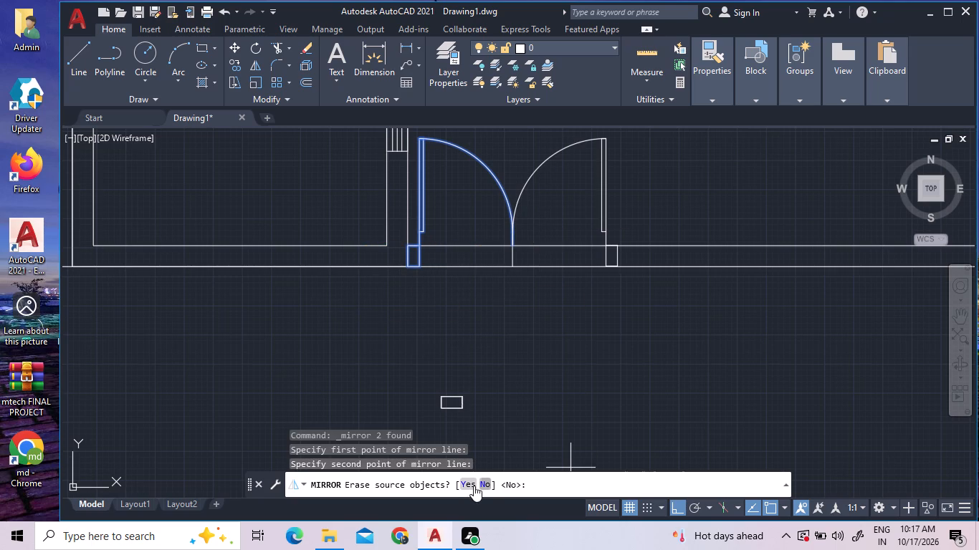
{"action": "left_click", "coordinate": [479, 486]}
Trim the lower wall's inner and outer lines and the short vertical centre line out of the double door opening.
{"action": "scroll", "coordinate": [656, 257], "scroll_direction": "up", "scroll_amount": 3}
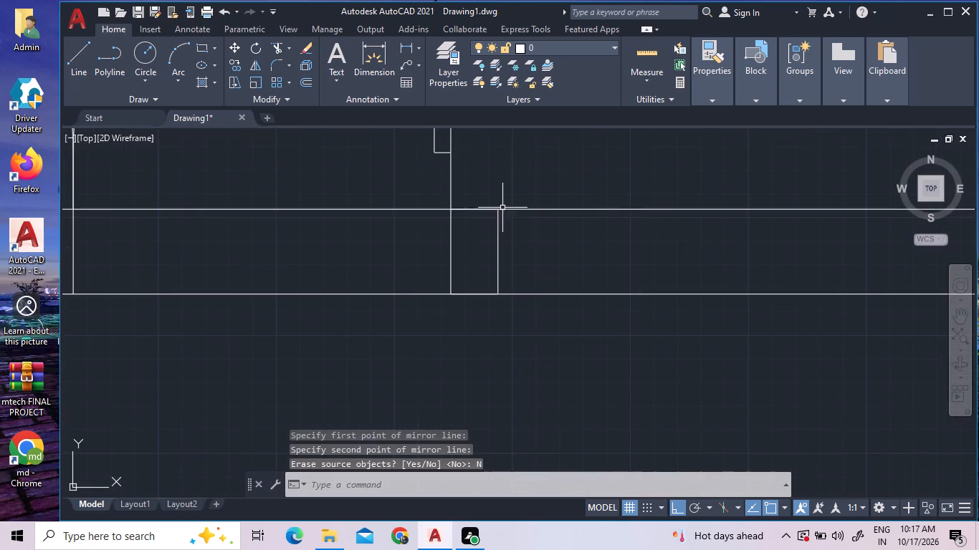
{"action": "scroll", "coordinate": [484, 206], "scroll_direction": "up", "scroll_amount": 4}
{"action": "scroll", "coordinate": [486, 224], "scroll_direction": "down", "scroll_amount": 7}
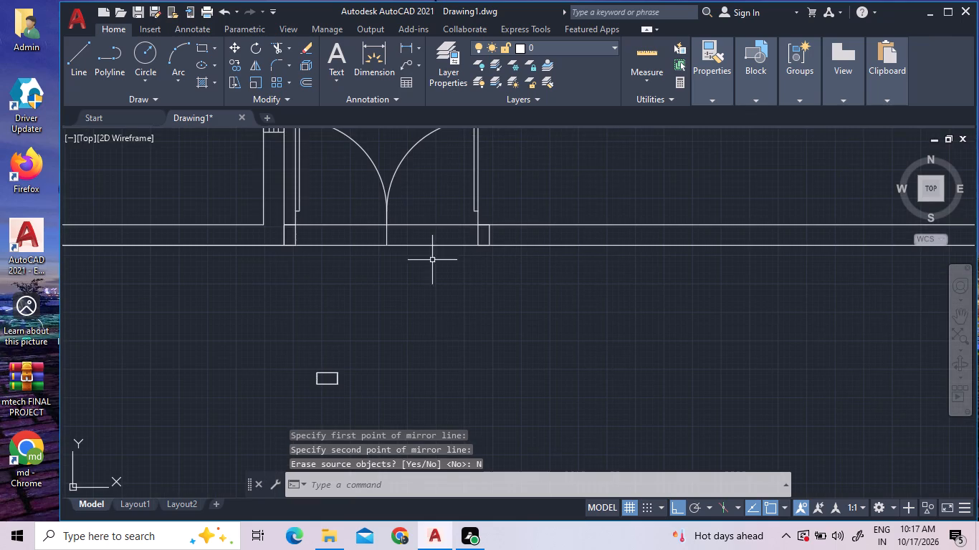
{"action": "left_click", "coordinate": [281, 49]}
{"action": "left_click", "coordinate": [371, 249]}
{"action": "left_click", "coordinate": [367, 246]}
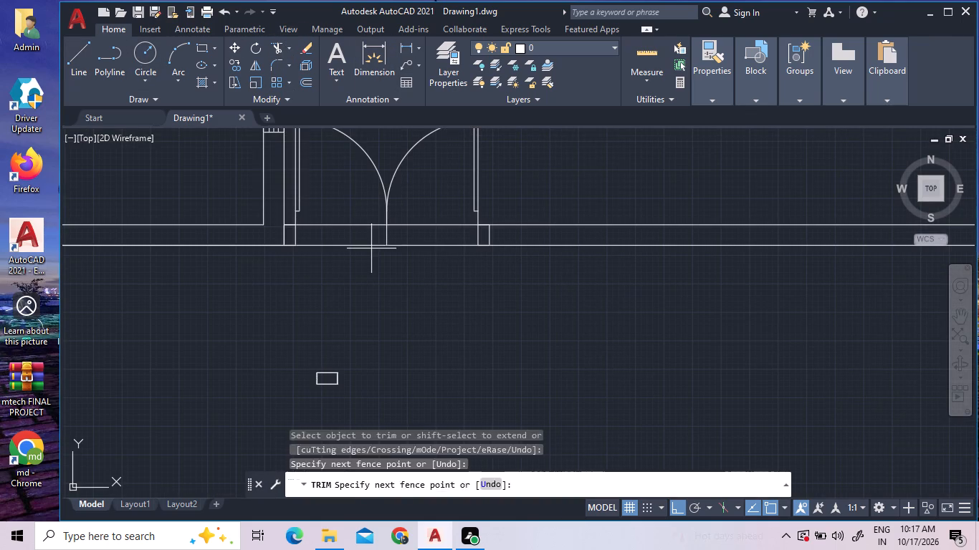
{"action": "left_click", "coordinate": [353, 193]}
{"action": "left_click", "coordinate": [370, 312]}
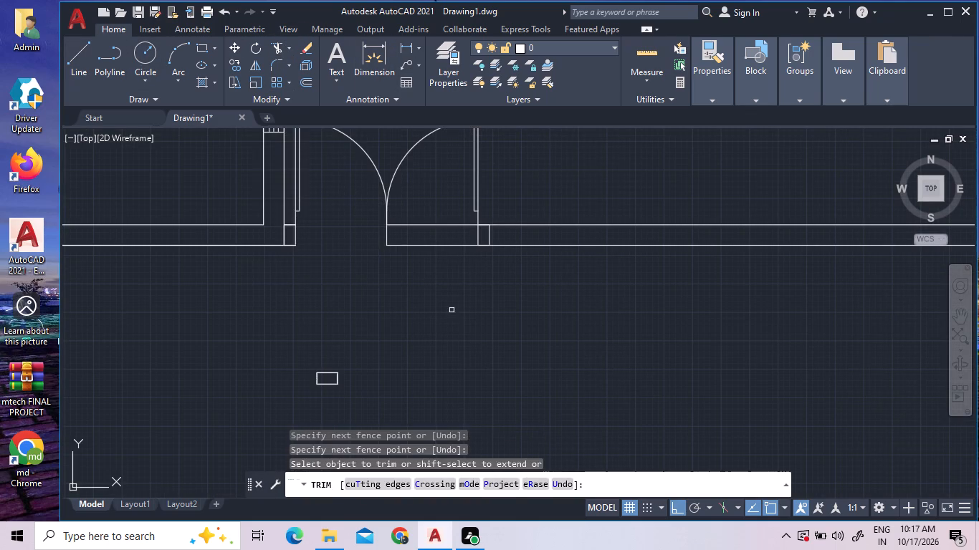
{"action": "left_click", "coordinate": [452, 310]}
{"action": "left_click", "coordinate": [452, 301]}
{"action": "left_click", "coordinate": [432, 195]}
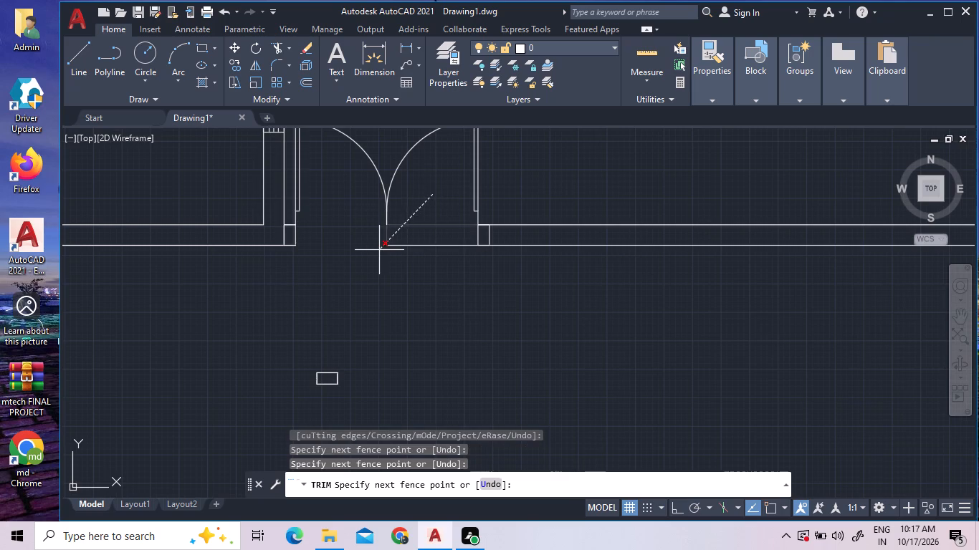
{"action": "left_click", "coordinate": [379, 250]}
{"action": "double_click", "coordinate": [402, 266]}
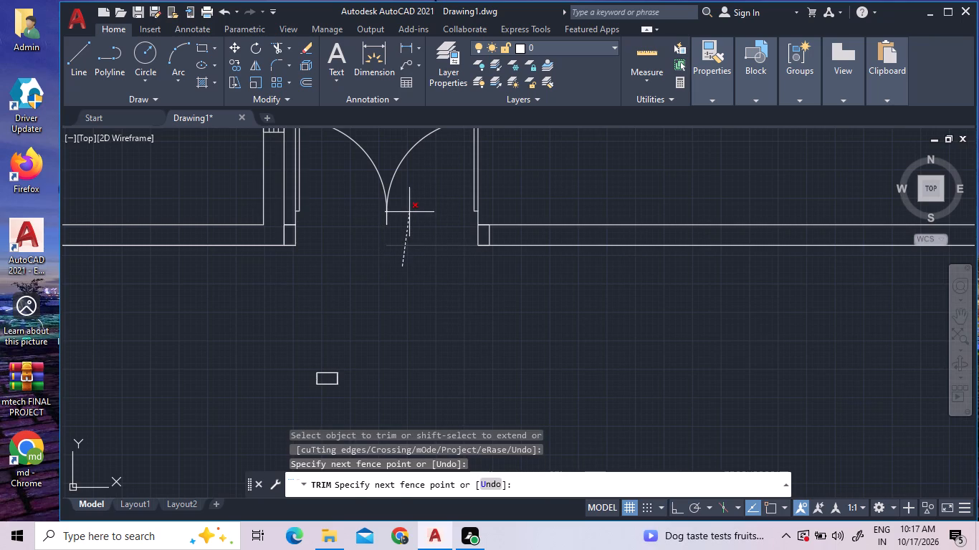
{"action": "left_click", "coordinate": [409, 212]}
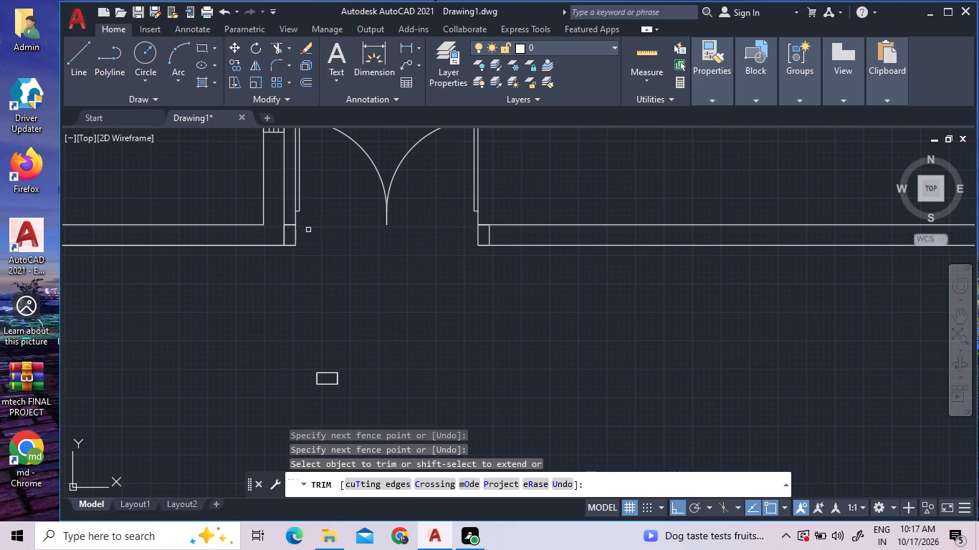
Trim the wall-side vertical edges of the two small wall pieces flanking the double door so they merge with the wall.
{"action": "double_click", "coordinate": [282, 236]}
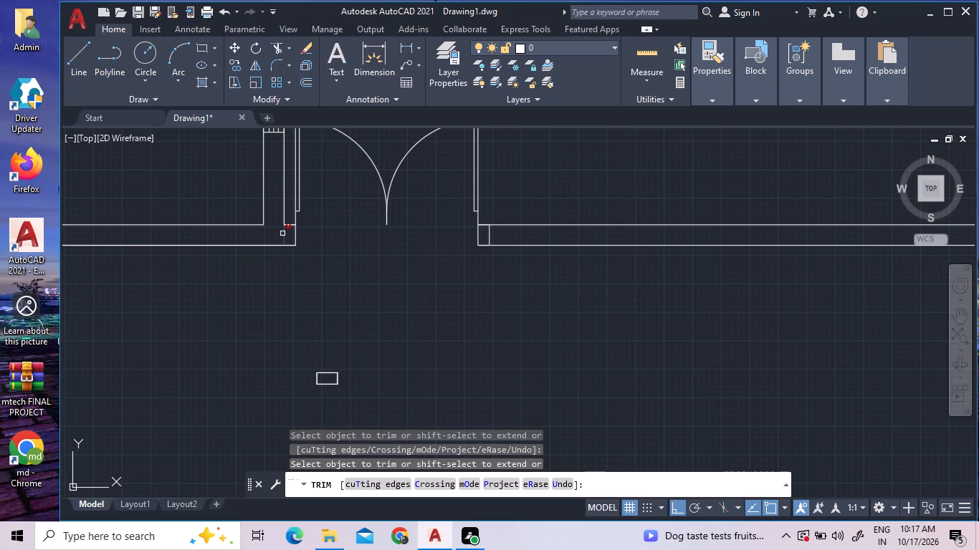
{"action": "left_click", "coordinate": [282, 233]}
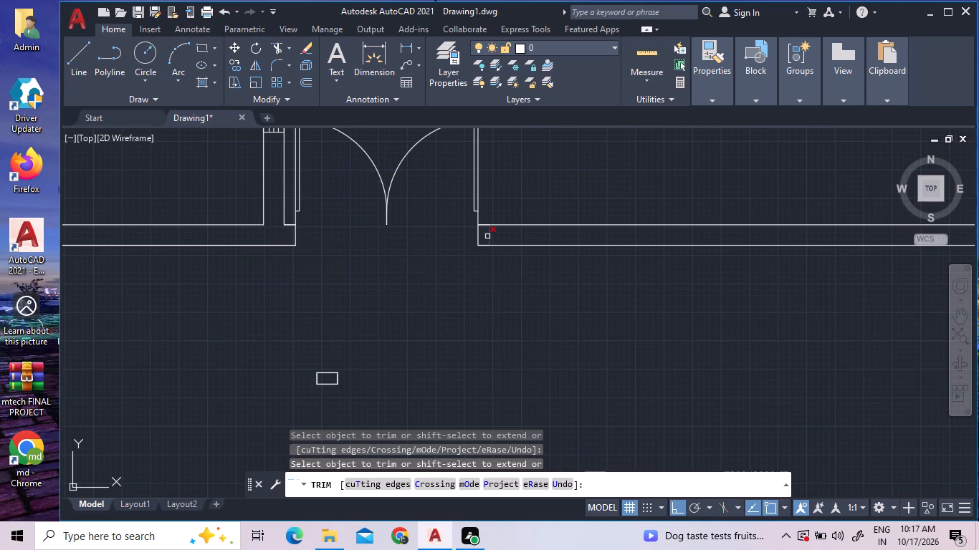
{"action": "double_click", "coordinate": [487, 236]}
Examine the lower wall from the double door to the plan's lower-right corner, and leave the Trim command.
{"action": "scroll", "coordinate": [497, 152], "scroll_direction": "down", "scroll_amount": 2}
{"action": "scroll", "coordinate": [567, 221], "scroll_direction": "down", "scroll_amount": 1}
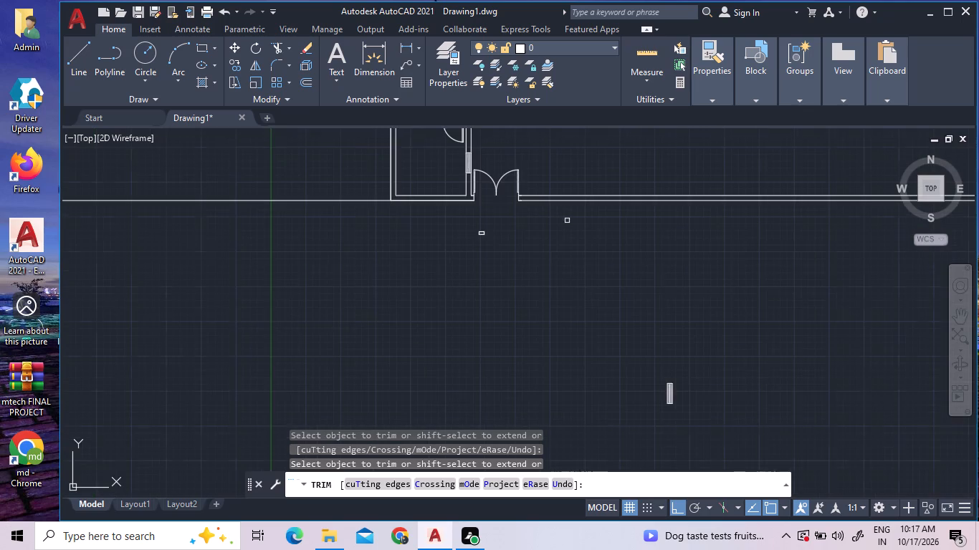
{"action": "scroll", "coordinate": [568, 219], "scroll_direction": "down", "scroll_amount": 2}
{"action": "scroll", "coordinate": [568, 206], "scroll_direction": "up", "scroll_amount": 2}
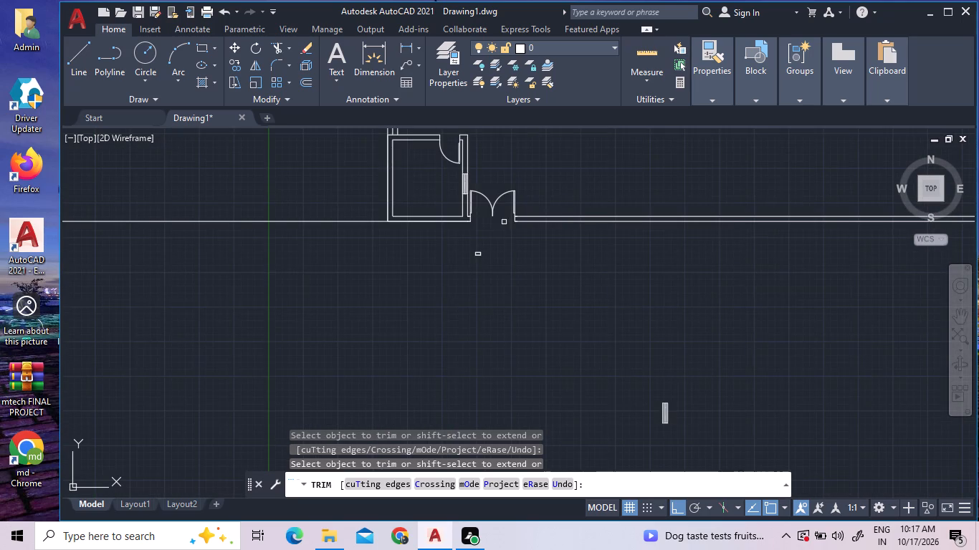
{"action": "scroll", "coordinate": [477, 213], "scroll_direction": "up", "scroll_amount": 2}
{"action": "scroll", "coordinate": [476, 211], "scroll_direction": "down", "scroll_amount": 1}
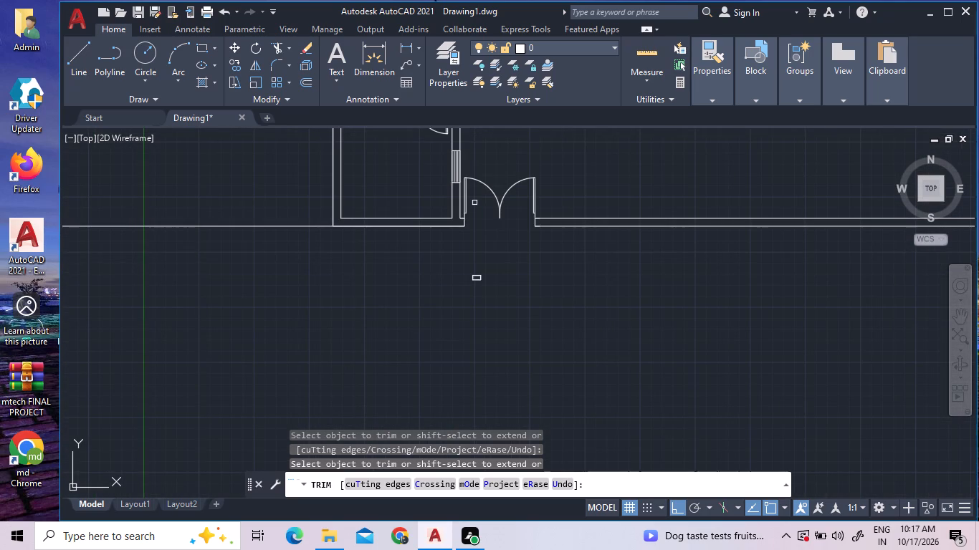
{"action": "scroll", "coordinate": [478, 201], "scroll_direction": "down", "scroll_amount": 5}
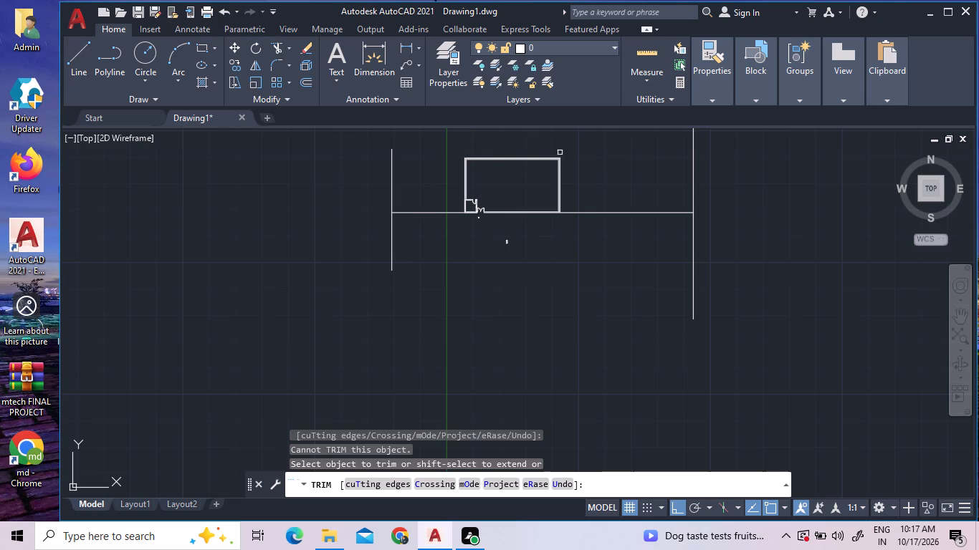
{"action": "scroll", "coordinate": [555, 184], "scroll_direction": "up", "scroll_amount": 2}
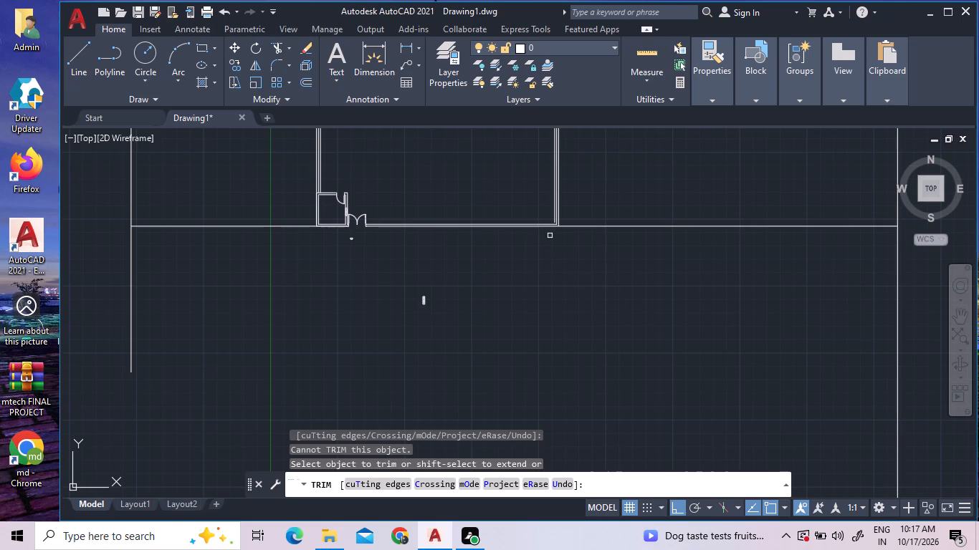
{"action": "scroll", "coordinate": [583, 219], "scroll_direction": "up", "scroll_amount": 1}
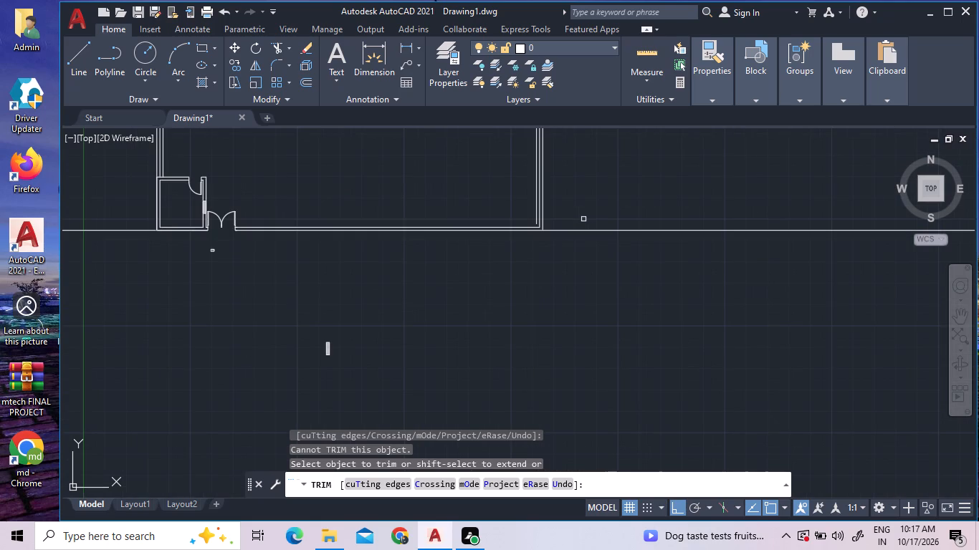
{"action": "scroll", "coordinate": [583, 219], "scroll_direction": "down", "scroll_amount": 1}
{"action": "middle_click_drag", "start_coordinate": [583, 219], "coordinate": [354, 227]}
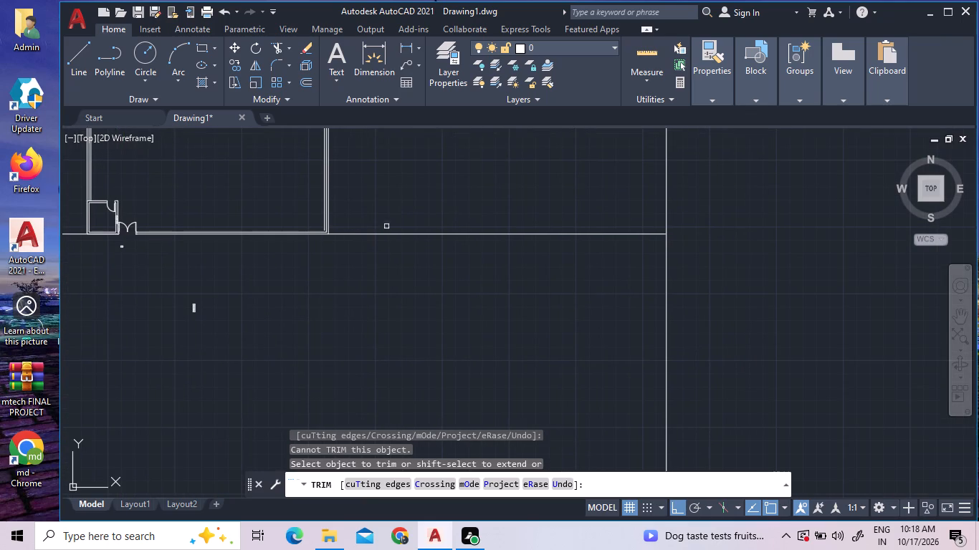
{"action": "middle_click_drag", "start_coordinate": [434, 225], "coordinate": [384, 258]}
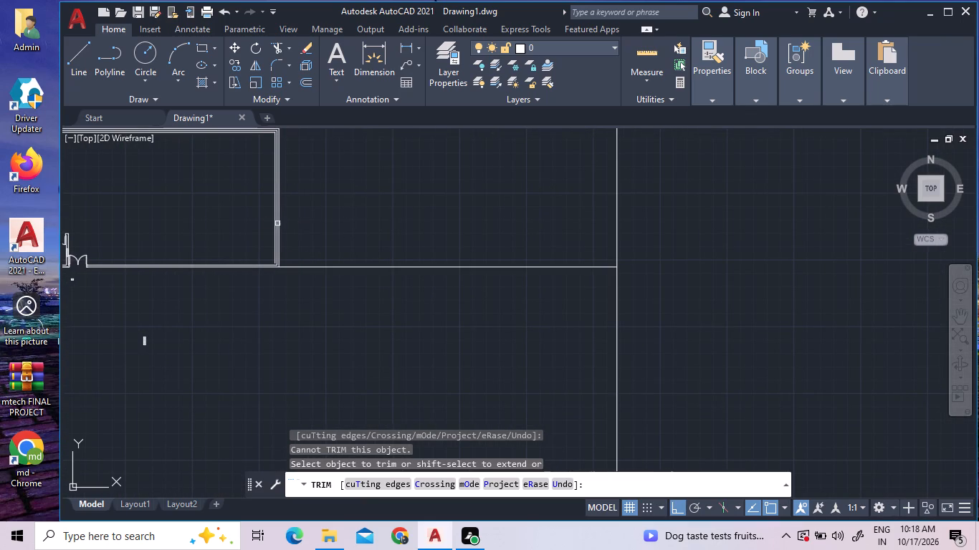
{"action": "scroll", "coordinate": [270, 223], "scroll_direction": "down", "scroll_amount": 1}
{"action": "scroll", "coordinate": [228, 252], "scroll_direction": "up", "scroll_amount": 2}
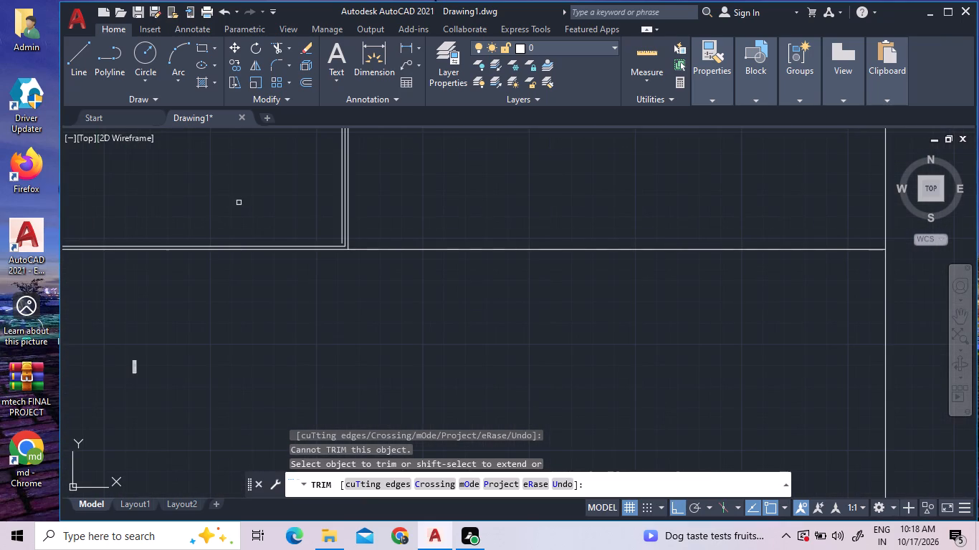
{"action": "right_click", "coordinate": [237, 201]}
{"action": "left_click", "coordinate": [249, 211]}
Offset the inner and outer lines of the lower wall, right of the double door, 15' upward into the plan.
{"action": "left_click", "coordinate": [305, 77]}
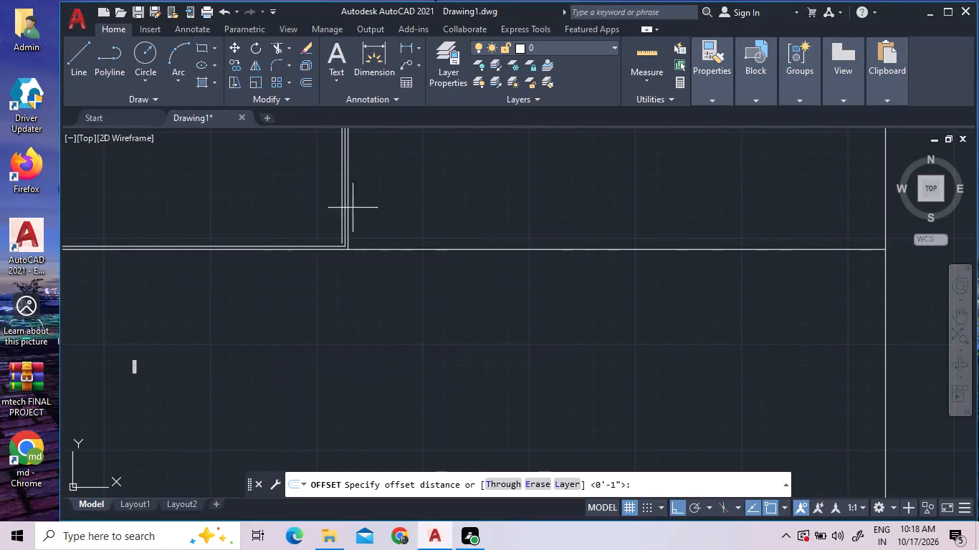
{"action": "scroll", "coordinate": [330, 237], "scroll_direction": "up", "scroll_amount": 1}
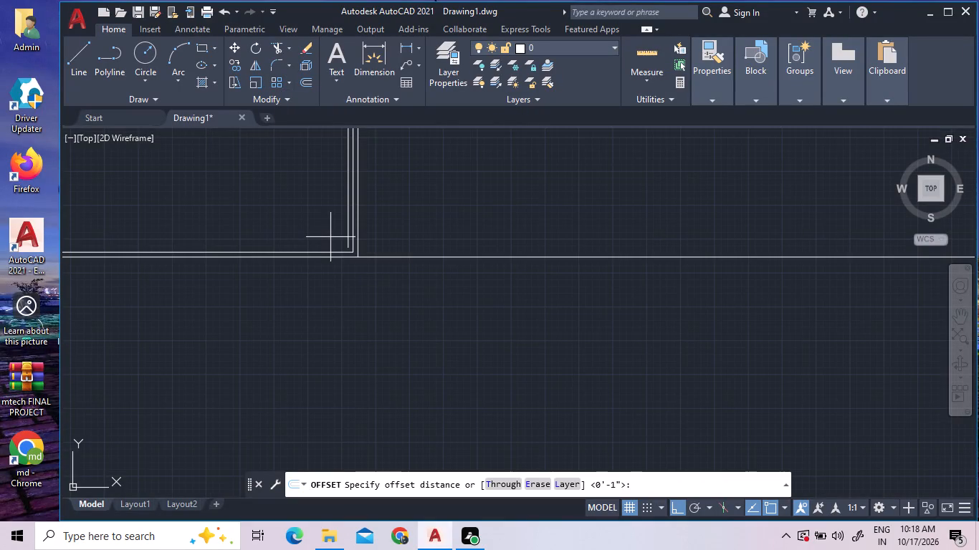
{"action": "scroll", "coordinate": [330, 237], "scroll_direction": "down", "scroll_amount": 2}
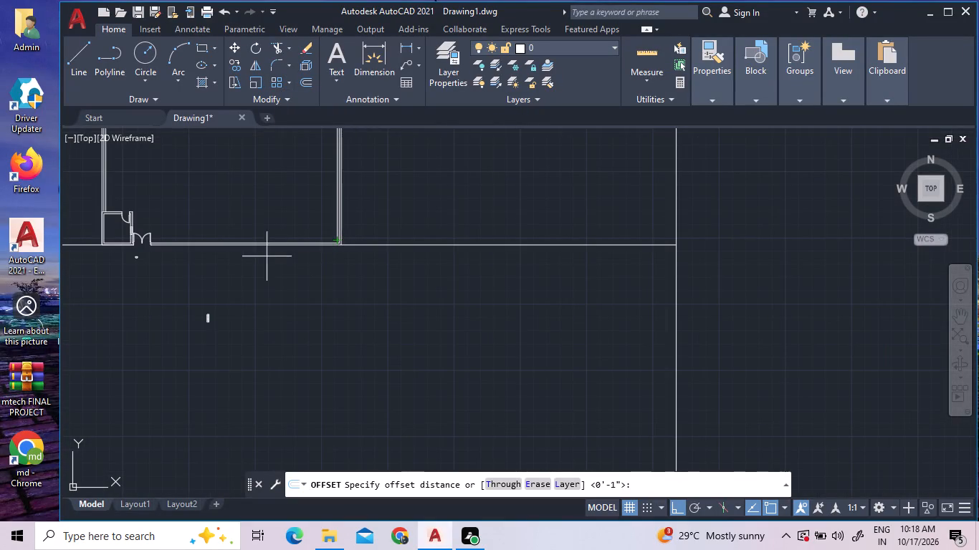
{"action": "scroll", "coordinate": [222, 253], "scroll_direction": "up", "scroll_amount": 2}
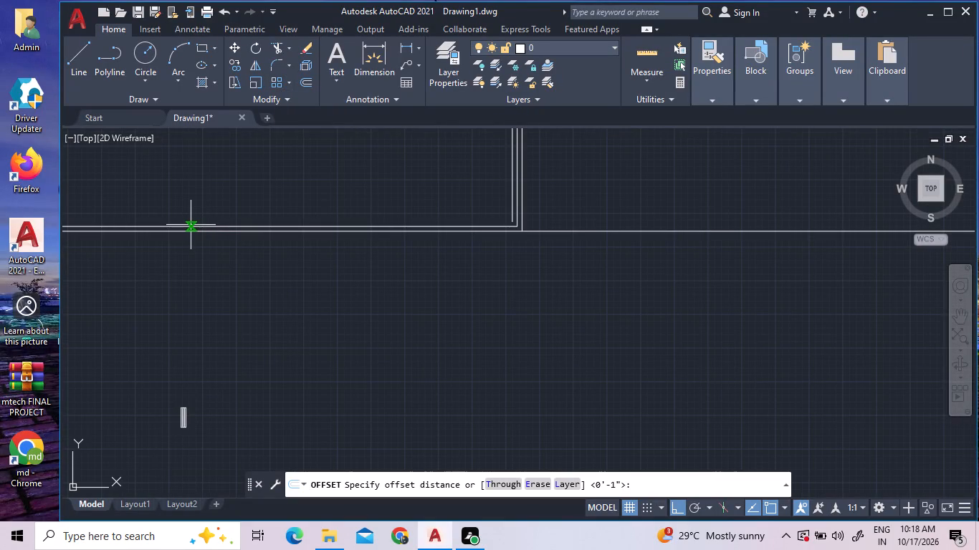
{"action": "key", "text": "1"}
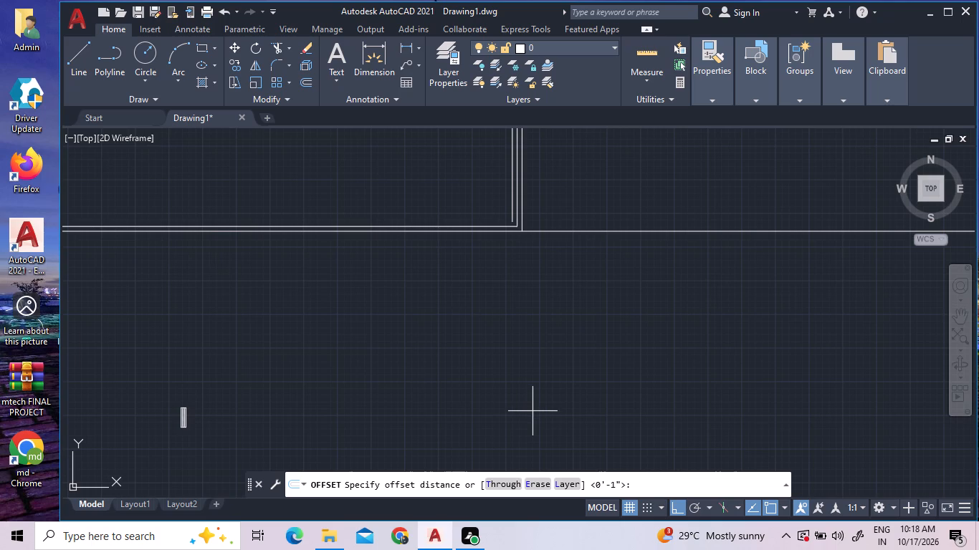
{"action": "key", "text": "5"}
{"action": "key", "text": "apostrophe"}
{"action": "key", "text": "Return"}
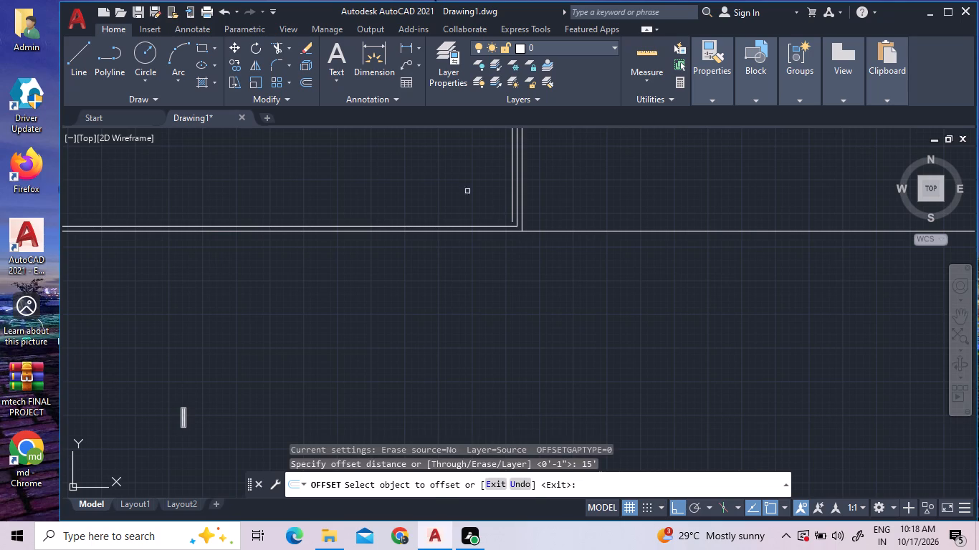
{"action": "scroll", "coordinate": [406, 217], "scroll_direction": "down", "scroll_amount": 1}
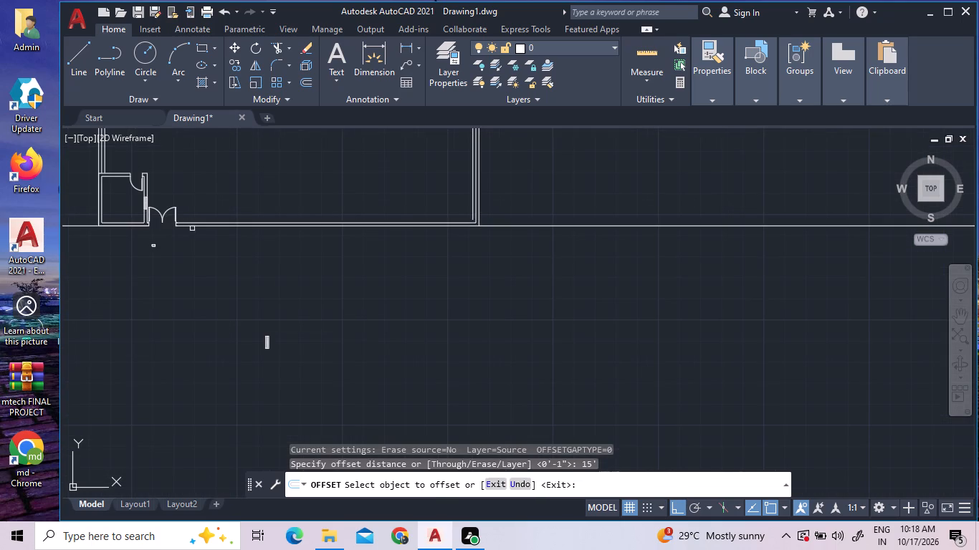
{"action": "scroll", "coordinate": [194, 226], "scroll_direction": "up", "scroll_amount": 1}
{"action": "left_click", "coordinate": [198, 221]}
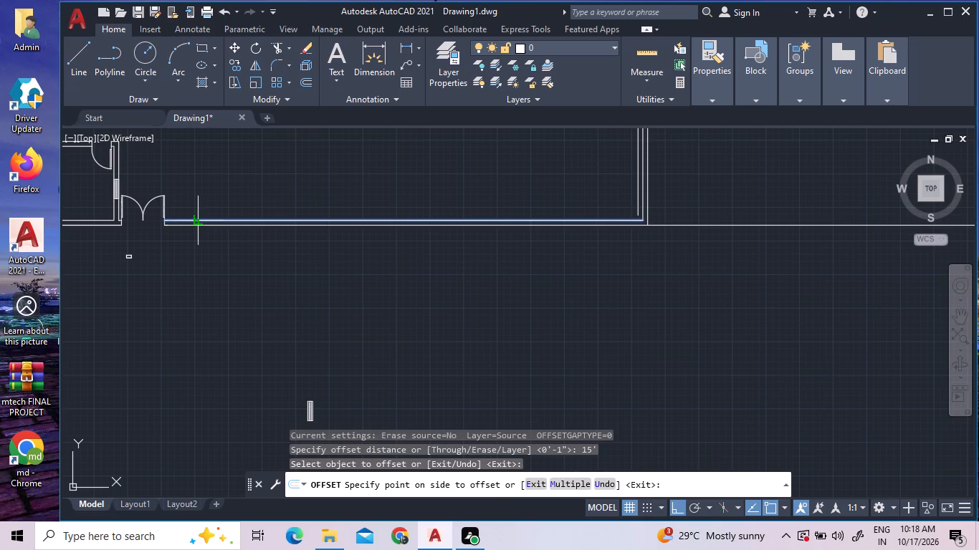
{"action": "scroll", "coordinate": [226, 194], "scroll_direction": "down", "scroll_amount": 3}
{"action": "left_click", "coordinate": [245, 159]}
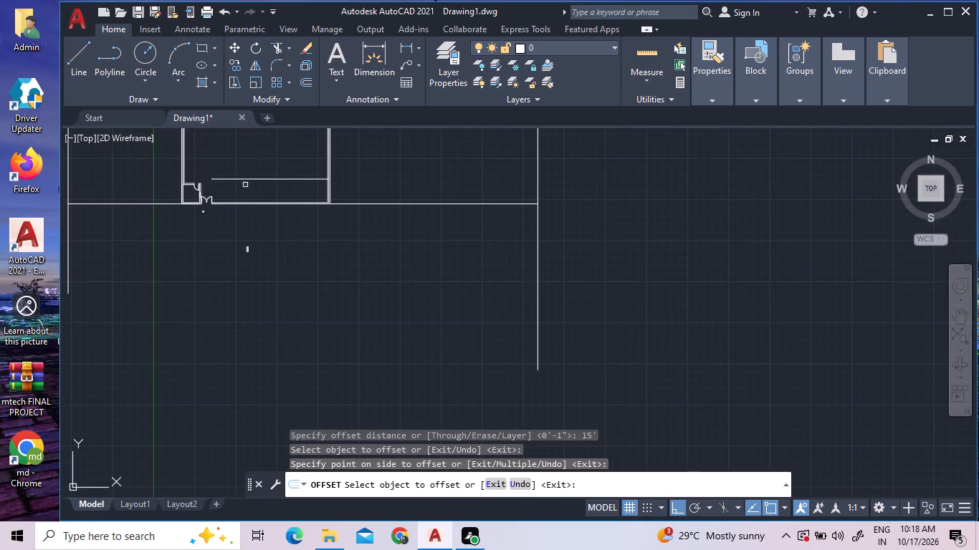
{"action": "scroll", "coordinate": [227, 208], "scroll_direction": "up", "scroll_amount": 3}
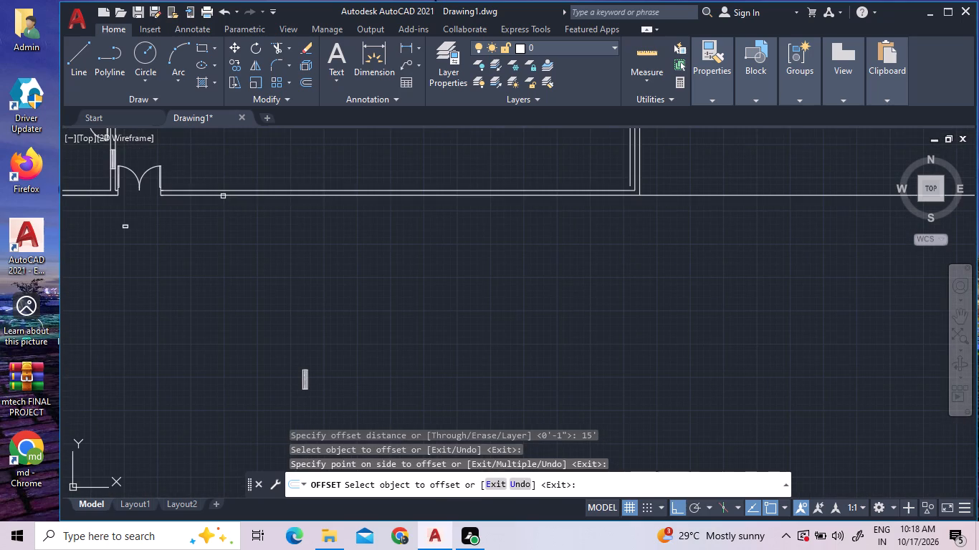
{"action": "left_click", "coordinate": [223, 196]}
{"action": "scroll", "coordinate": [226, 178], "scroll_direction": "down", "scroll_amount": 3}
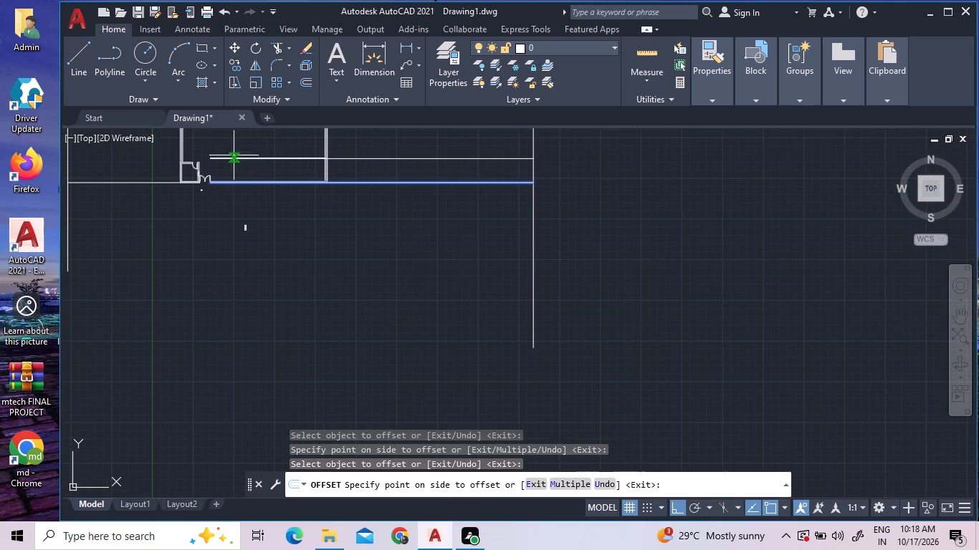
{"action": "left_click", "coordinate": [237, 155]}
{"action": "scroll", "coordinate": [227, 160], "scroll_direction": "up", "scroll_amount": 3}
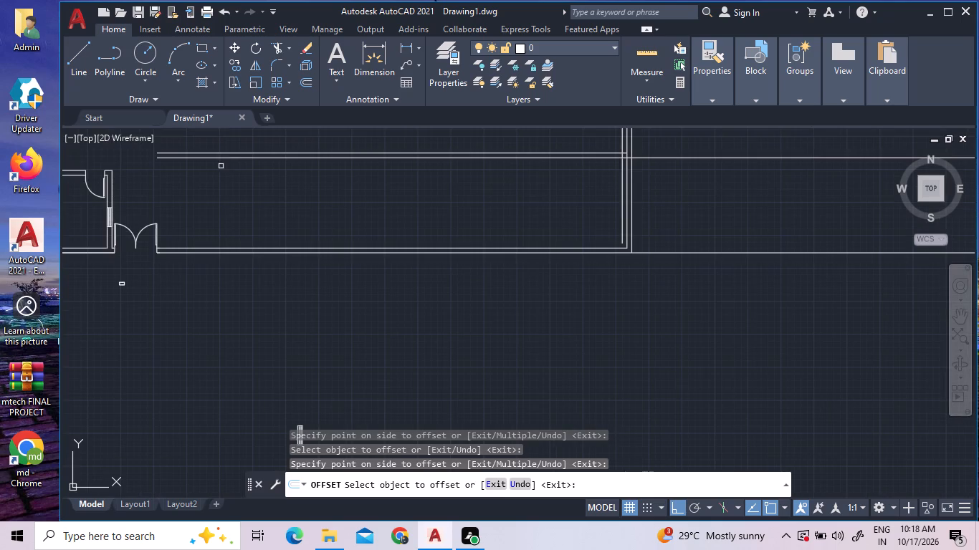
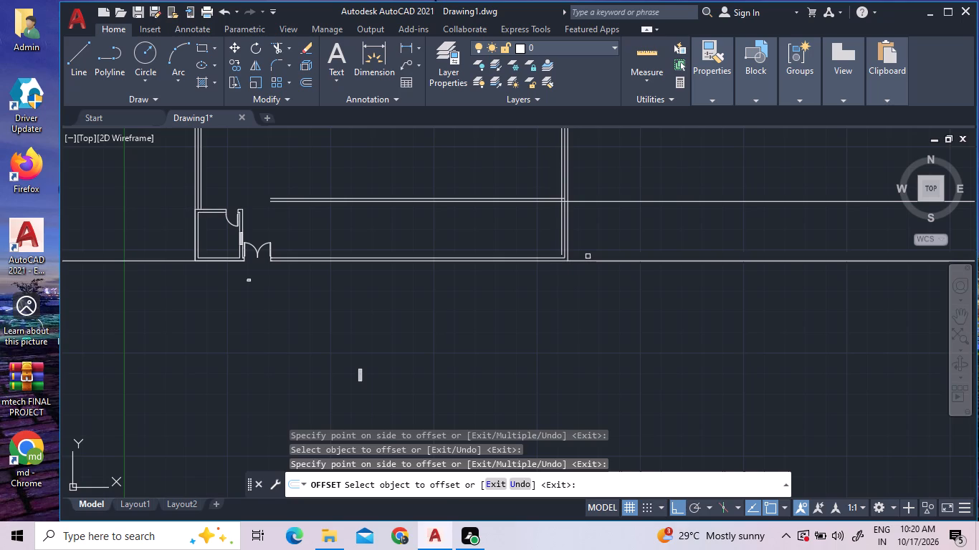
Trim the right wall's three vertical lines below the new interior wall and the interior wall line's overshoot beyond the right wall.
{"action": "scroll", "coordinate": [588, 256], "scroll_direction": "up", "scroll_amount": 1}
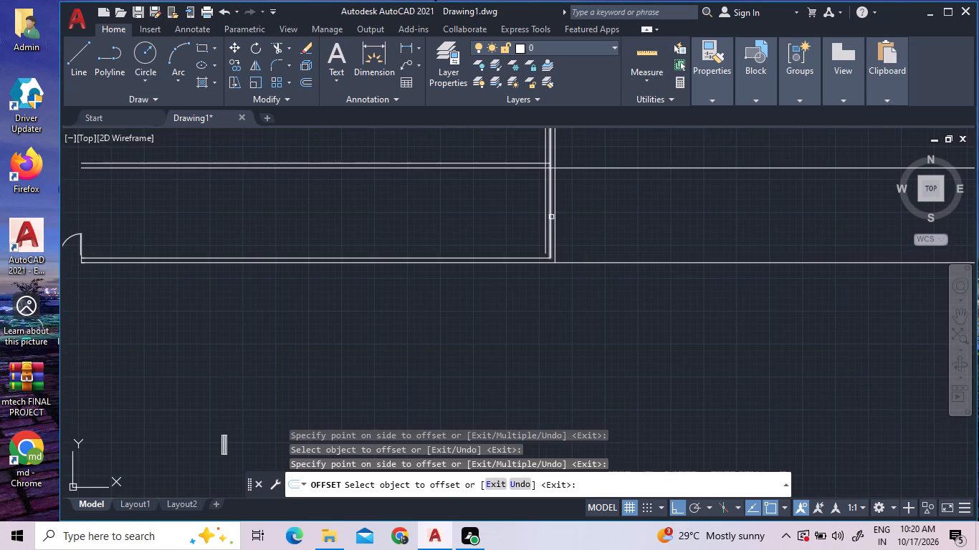
{"action": "right_click", "coordinate": [583, 231]}
{"action": "left_click", "coordinate": [588, 237]}
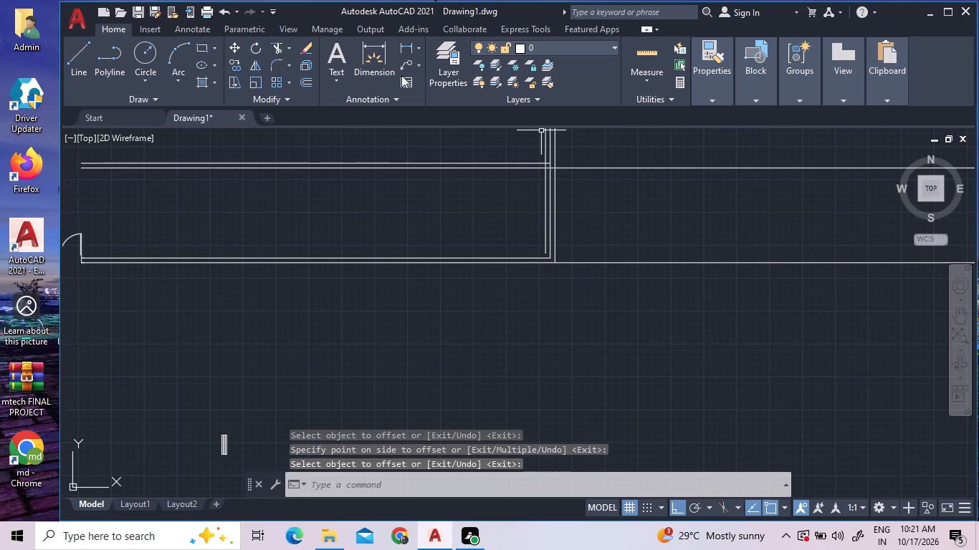
{"action": "double_click", "coordinate": [278, 44]}
{"action": "left_click", "coordinate": [579, 196]}
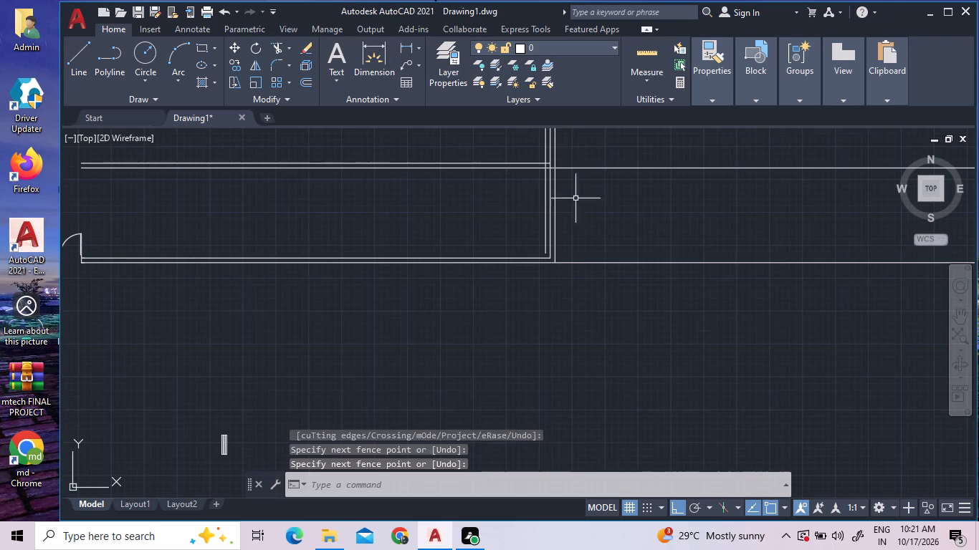
{"action": "double_click", "coordinate": [277, 48]}
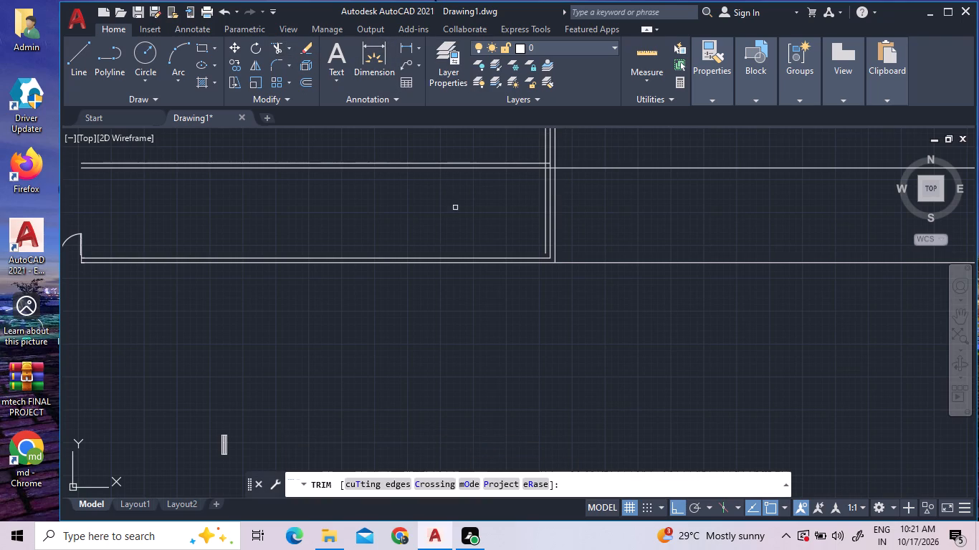
{"action": "double_click", "coordinate": [553, 236]}
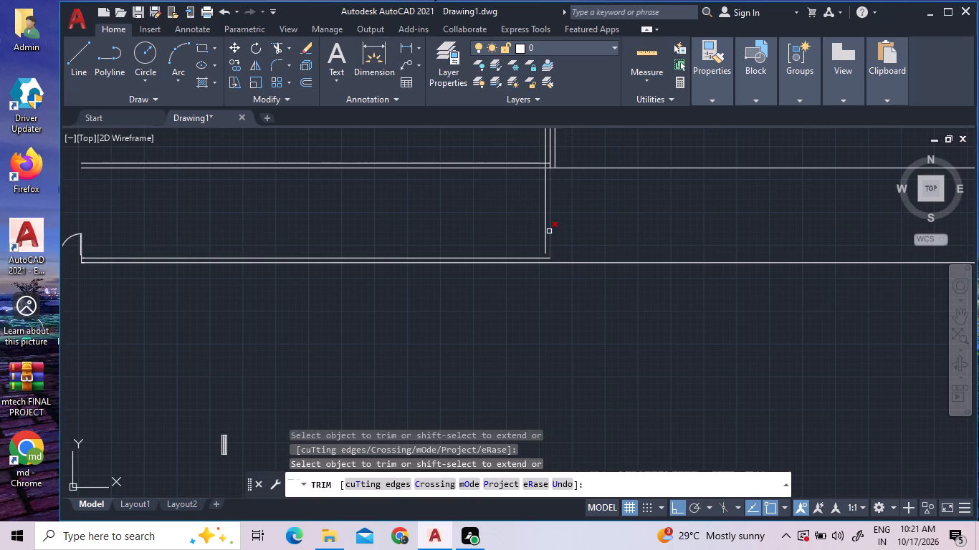
{"action": "left_click", "coordinate": [549, 231]}
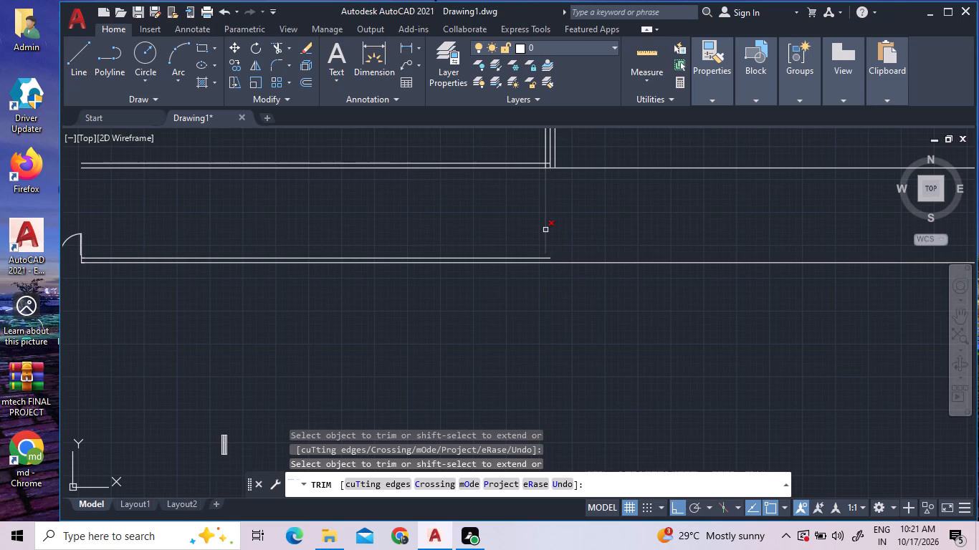
{"action": "triple_click", "coordinate": [545, 230]}
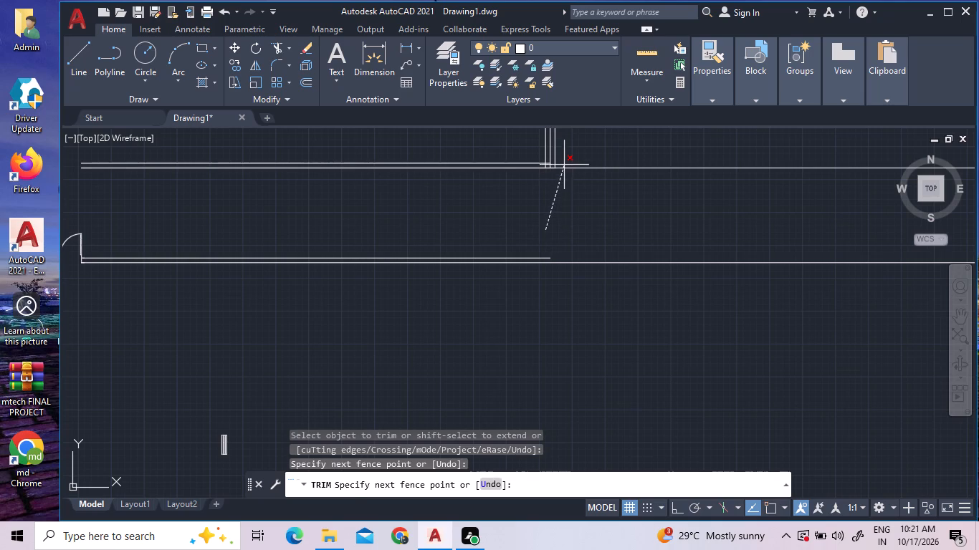
{"action": "left_click", "coordinate": [566, 159]}
{"action": "scroll", "coordinate": [564, 234], "scroll_direction": "down", "scroll_amount": 1}
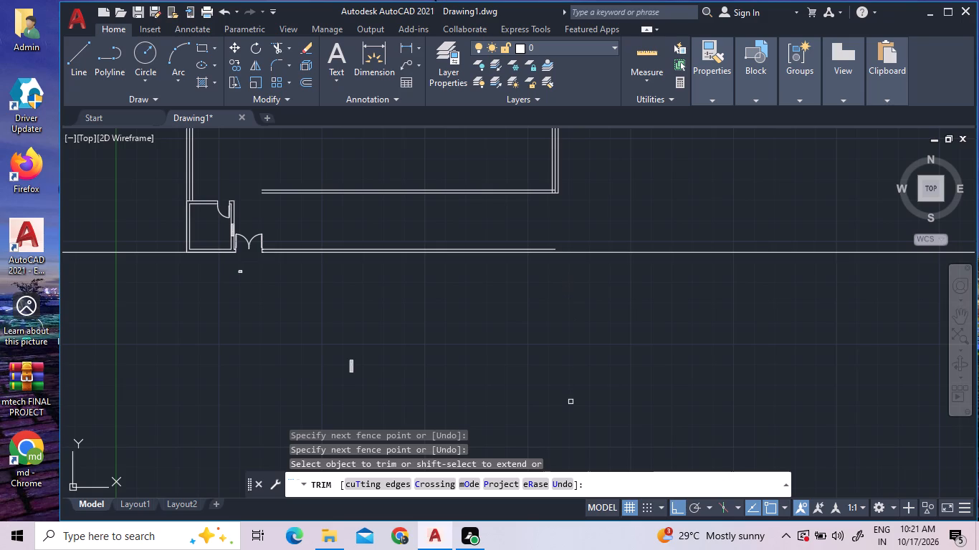
{"action": "right_click", "coordinate": [598, 214]}
{"action": "left_click", "coordinate": [612, 228]}
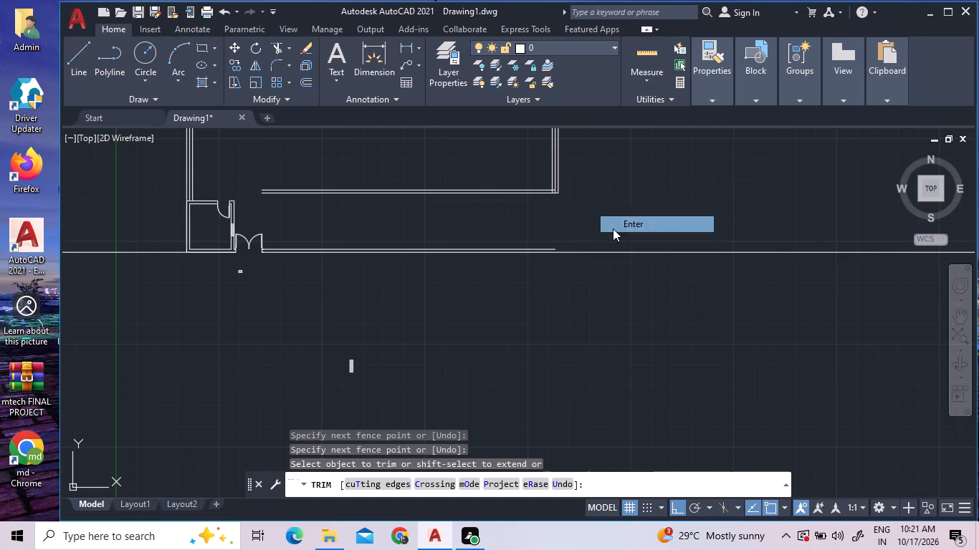
Extend the right wall's outer and middle vertical lines back down to the lower wall.
{"action": "left_click", "coordinate": [287, 47]}
{"action": "left_click", "coordinate": [287, 95]}
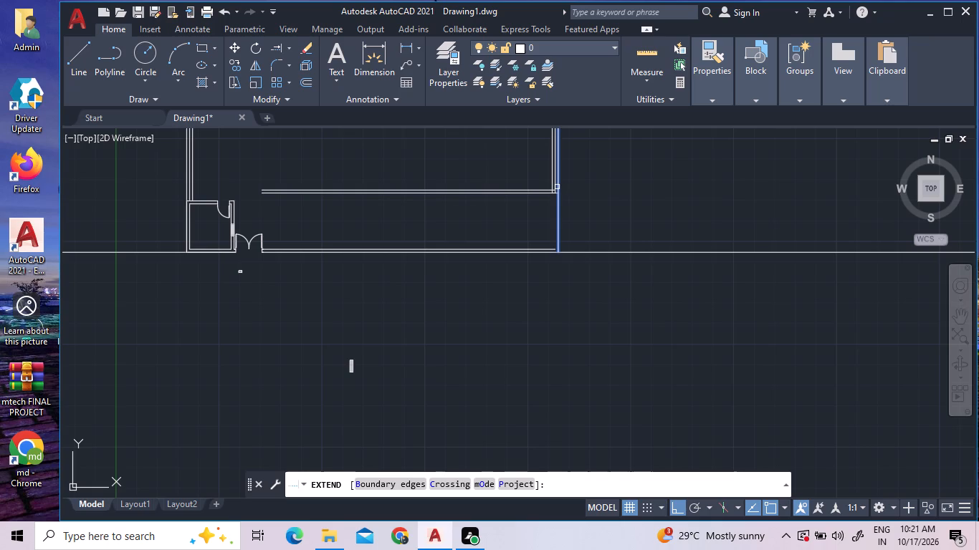
{"action": "left_click", "coordinate": [557, 187]}
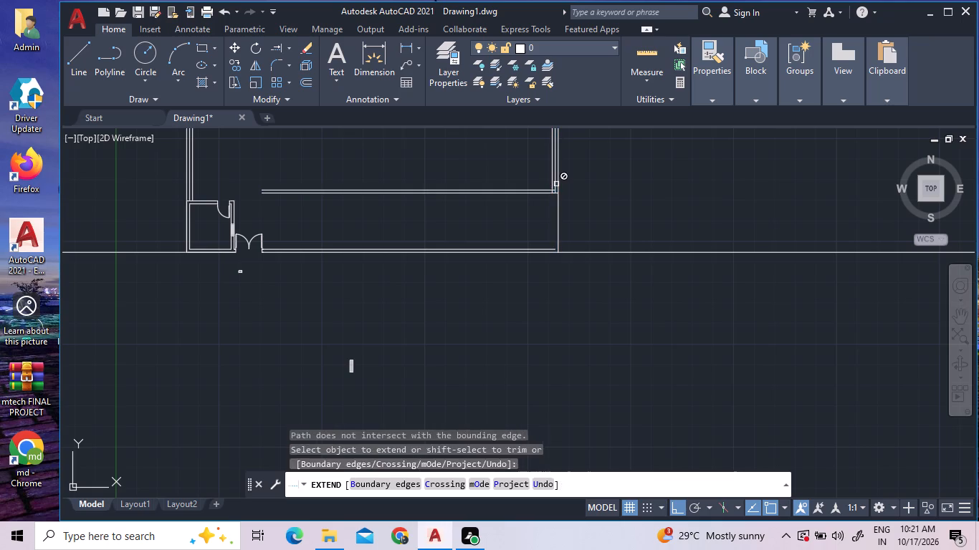
{"action": "scroll", "coordinate": [550, 189], "scroll_direction": "up", "scroll_amount": 3}
{"action": "left_click", "coordinate": [571, 189]}
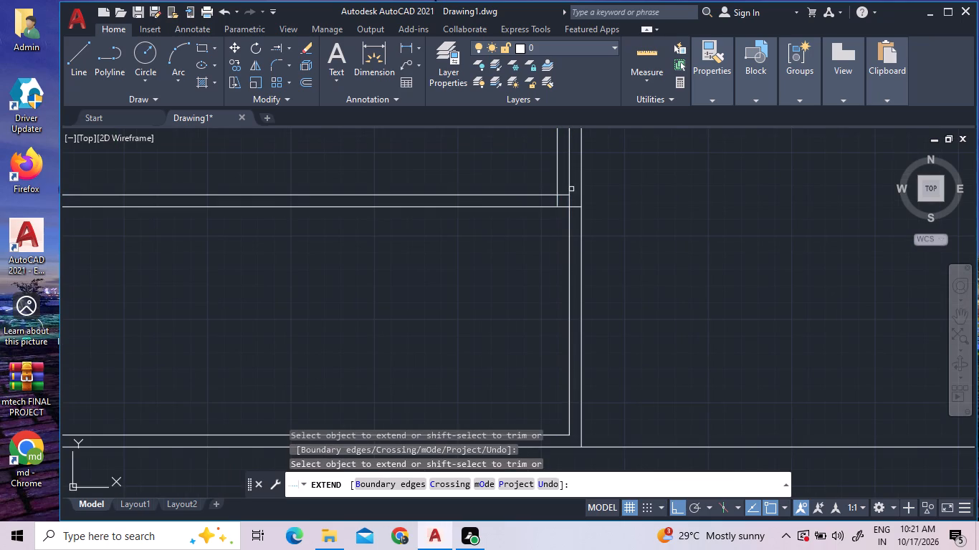
{"action": "right_click", "coordinate": [487, 273]}
{"action": "left_click", "coordinate": [499, 279]}
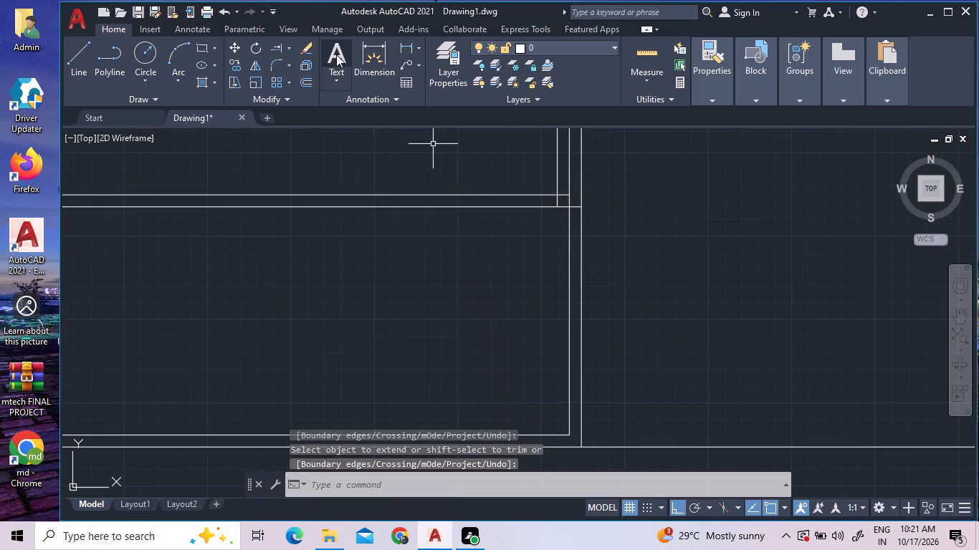
Trim the interior wall's upper line and the right wall's innermost line where they cross, leaving a clean inner corner.
{"action": "left_click", "coordinate": [291, 49]}
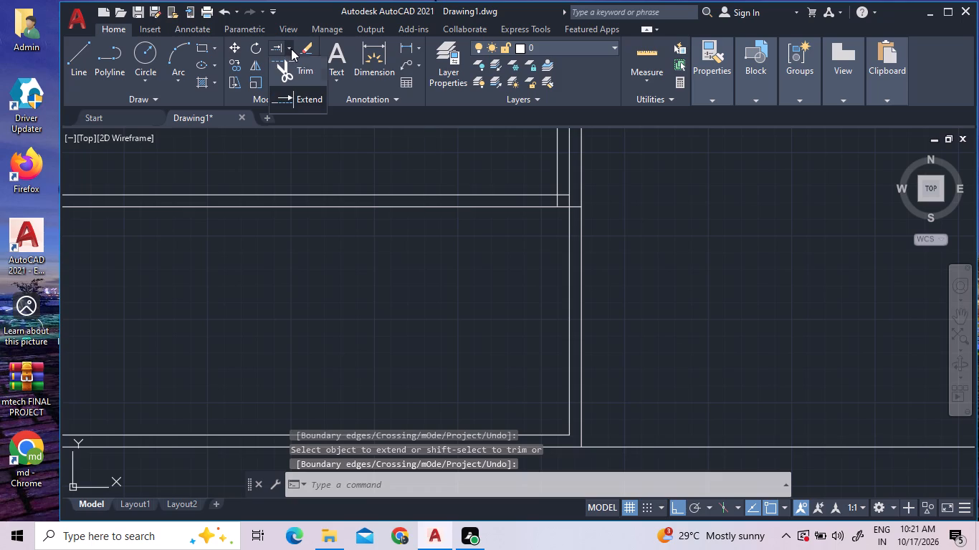
{"action": "left_click", "coordinate": [296, 72]}
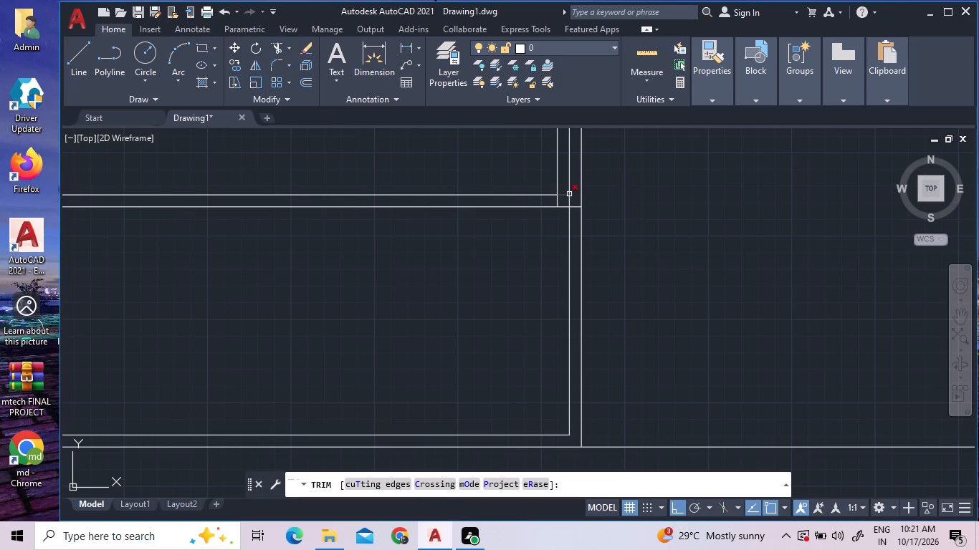
{"action": "left_click", "coordinate": [567, 196]}
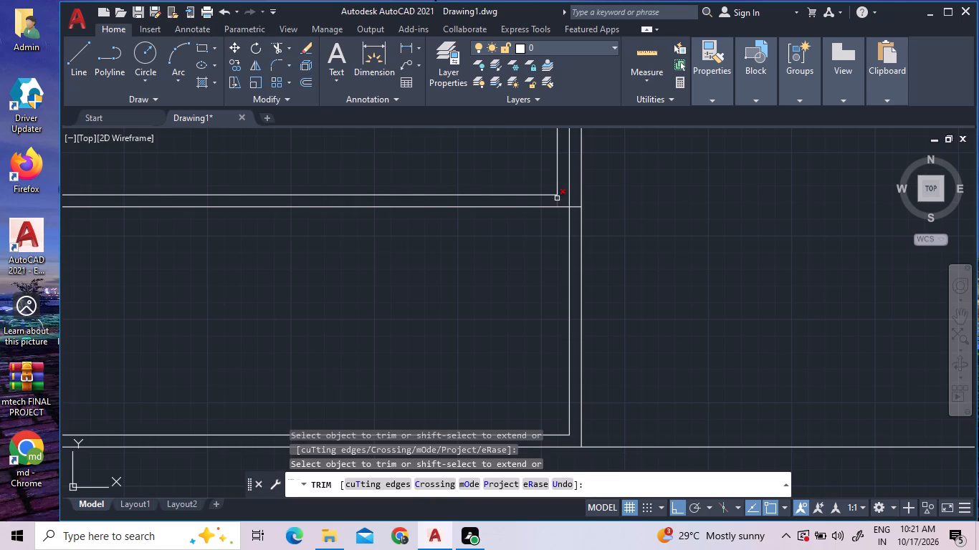
{"action": "left_click", "coordinate": [557, 198]}
{"action": "scroll", "coordinate": [565, 201], "scroll_direction": "down", "scroll_amount": 1}
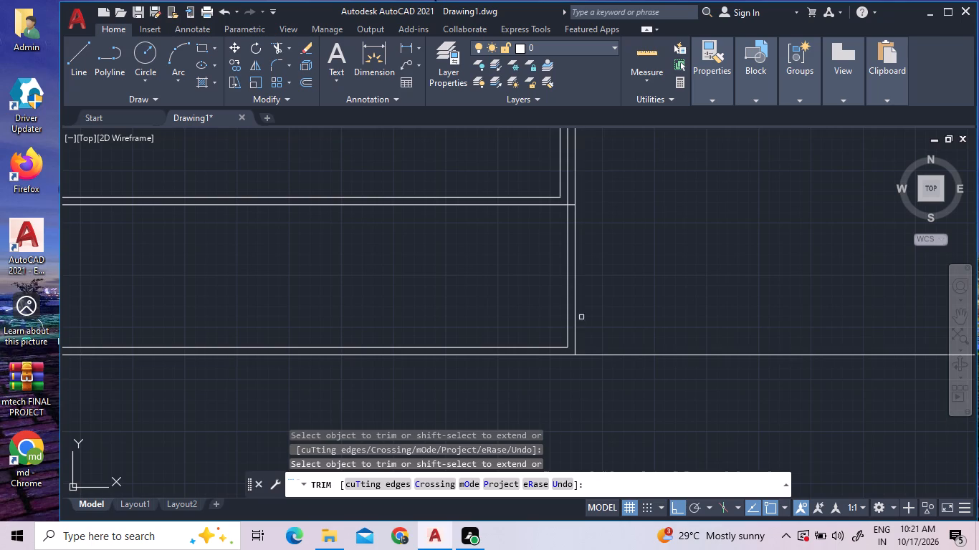
{"action": "scroll", "coordinate": [582, 290], "scroll_direction": "down", "scroll_amount": 1}
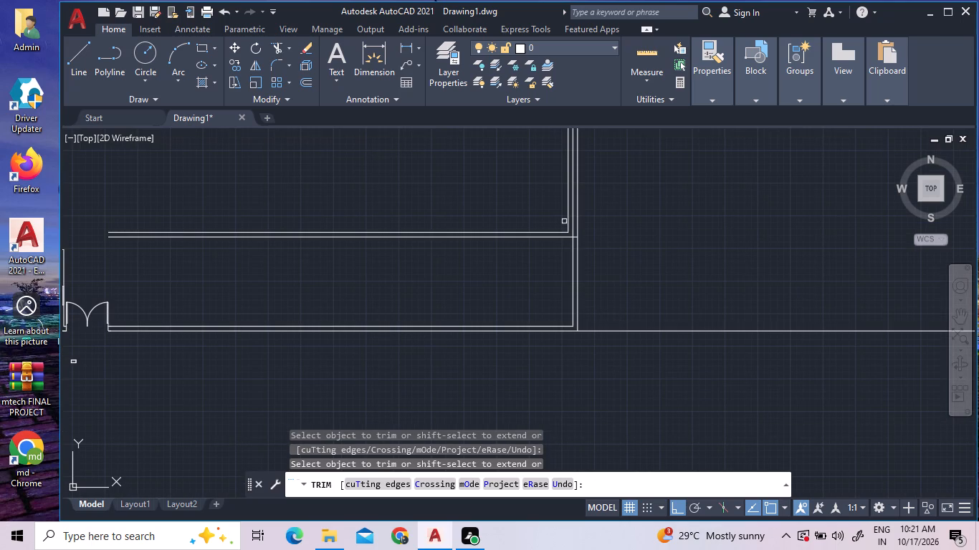
{"action": "scroll", "coordinate": [561, 218], "scroll_direction": "down", "scroll_amount": 1}
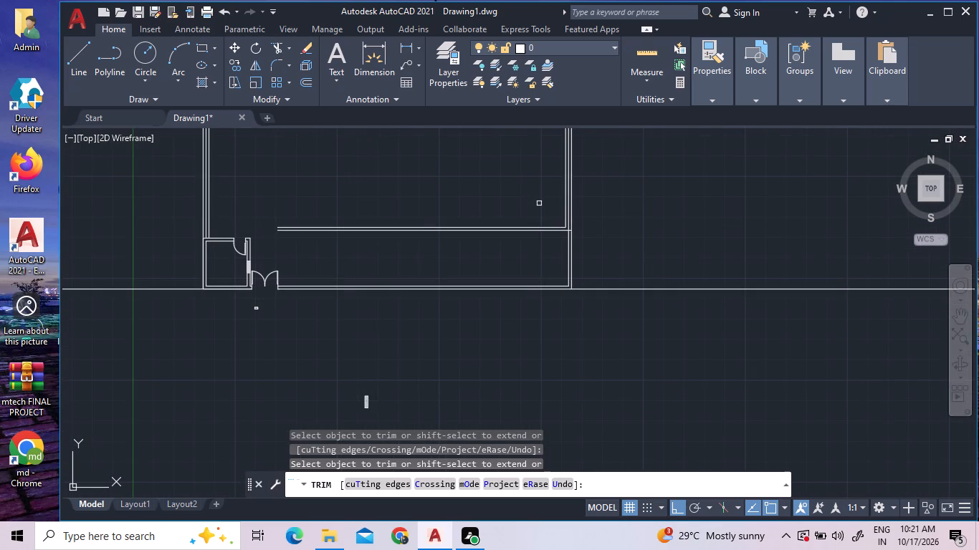
Extend the interior wall's upper line to the right wall's outer line.
{"action": "scroll", "coordinate": [539, 204], "scroll_direction": "up", "scroll_amount": 1}
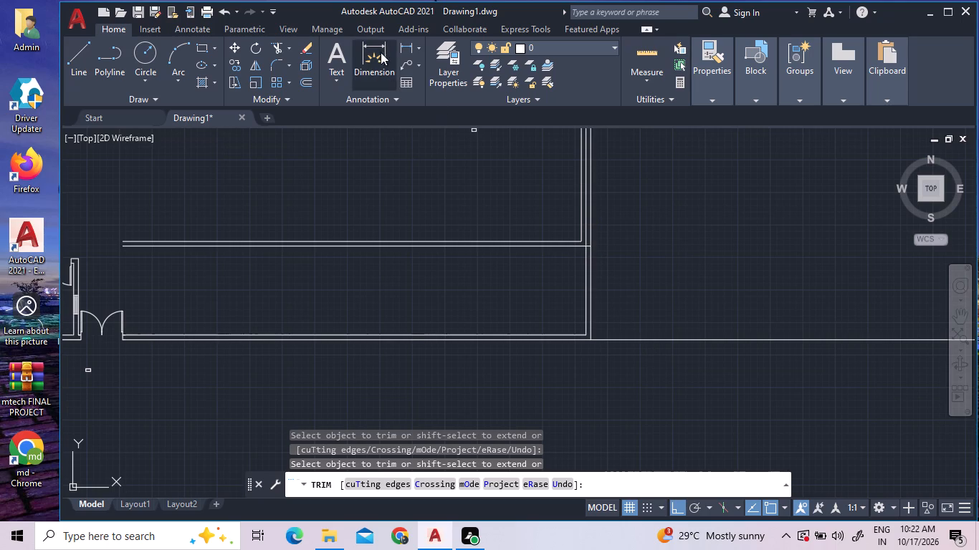
{"action": "left_click", "coordinate": [290, 47]}
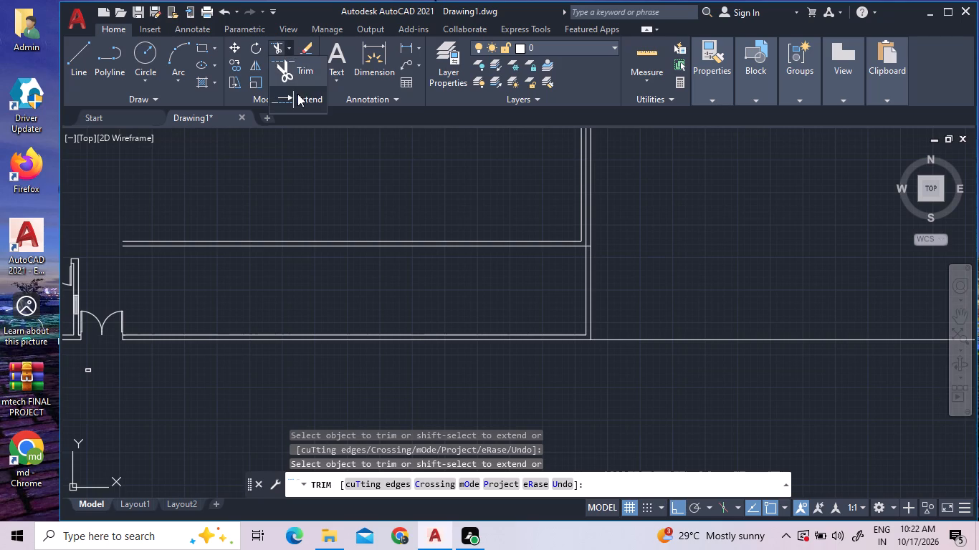
{"action": "left_click", "coordinate": [297, 94]}
{"action": "left_click", "coordinate": [576, 241]}
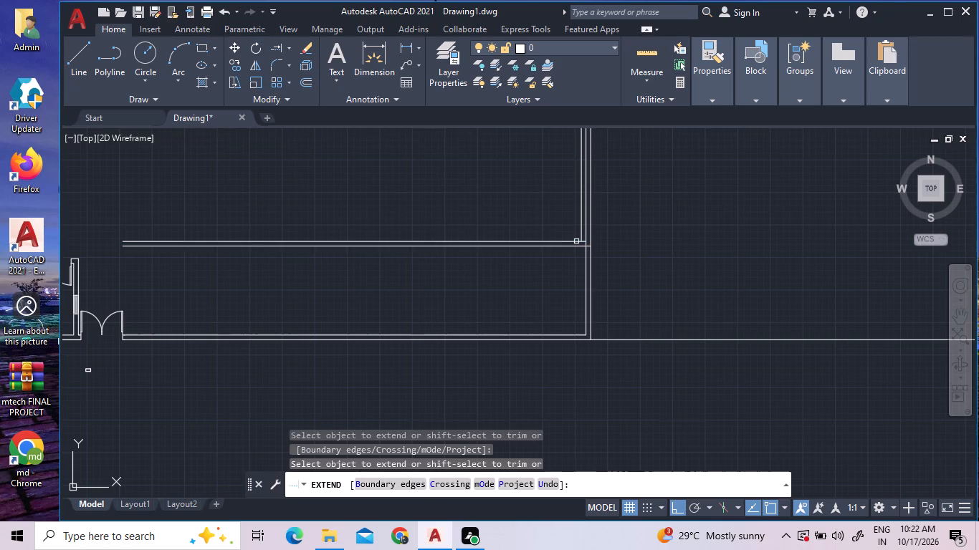
{"action": "left_click", "coordinate": [577, 241]}
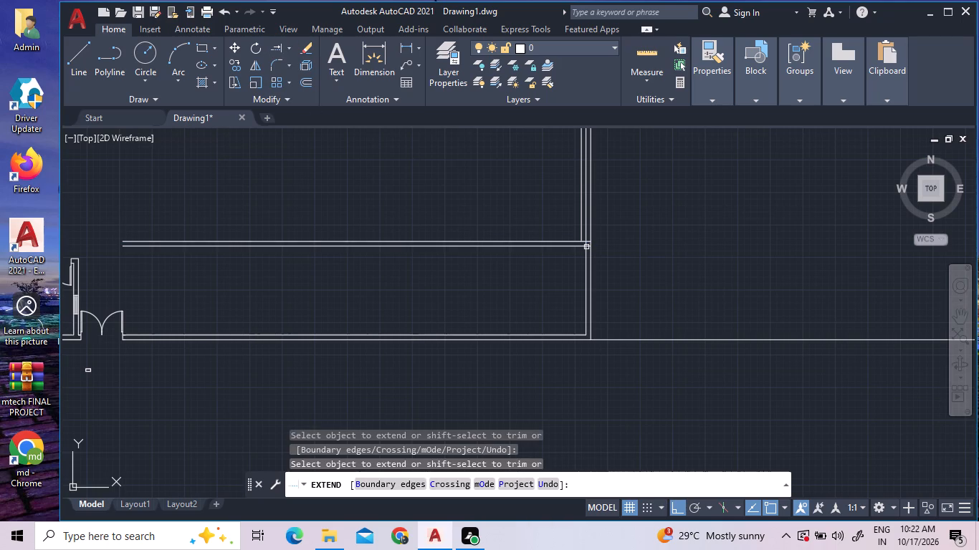
{"action": "scroll", "coordinate": [646, 271], "scroll_direction": "down", "scroll_amount": 2}
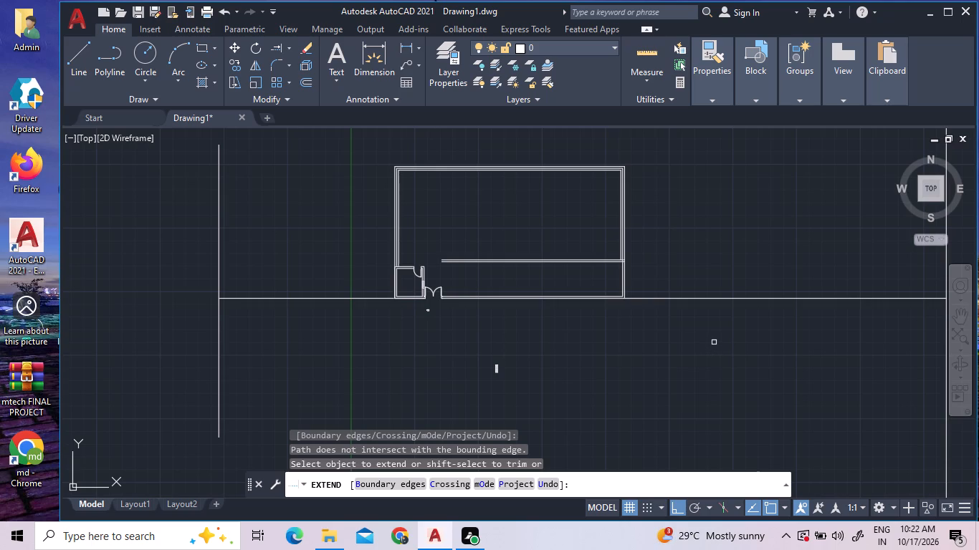
Measure the double door opening and the long space between the lower wall and the interior wall with Quick measure.
{"action": "scroll", "coordinate": [441, 294], "scroll_direction": "up", "scroll_amount": 1}
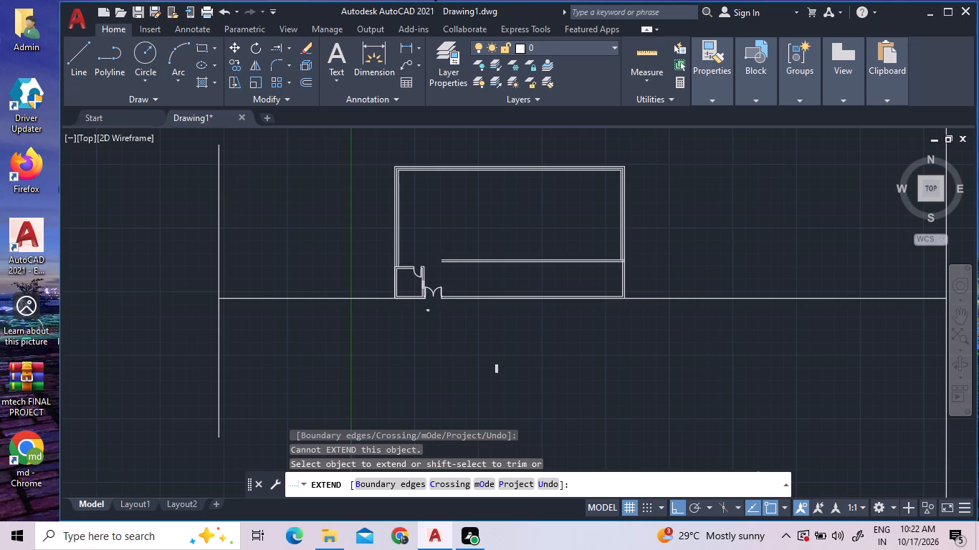
{"action": "scroll", "coordinate": [441, 294], "scroll_direction": "up", "scroll_amount": 3}
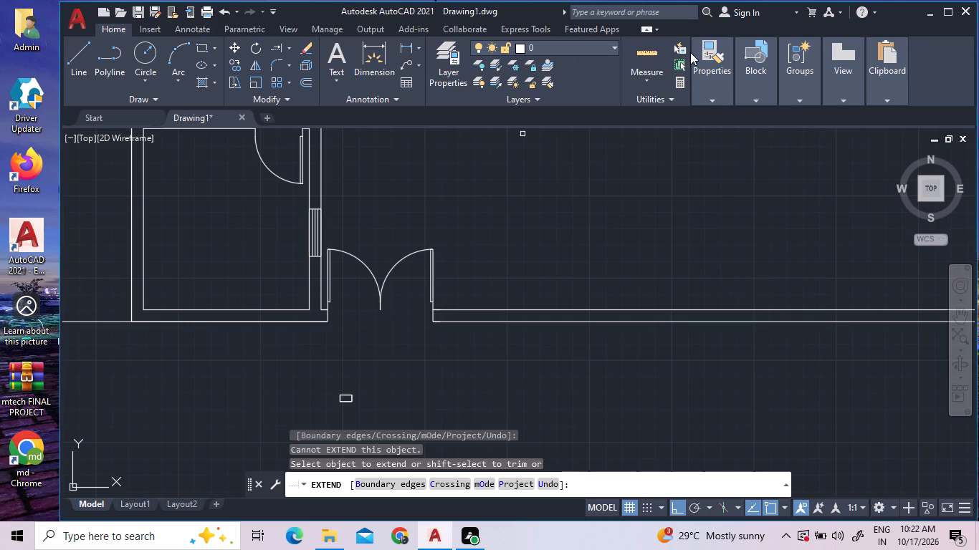
{"action": "left_click", "coordinate": [648, 52]}
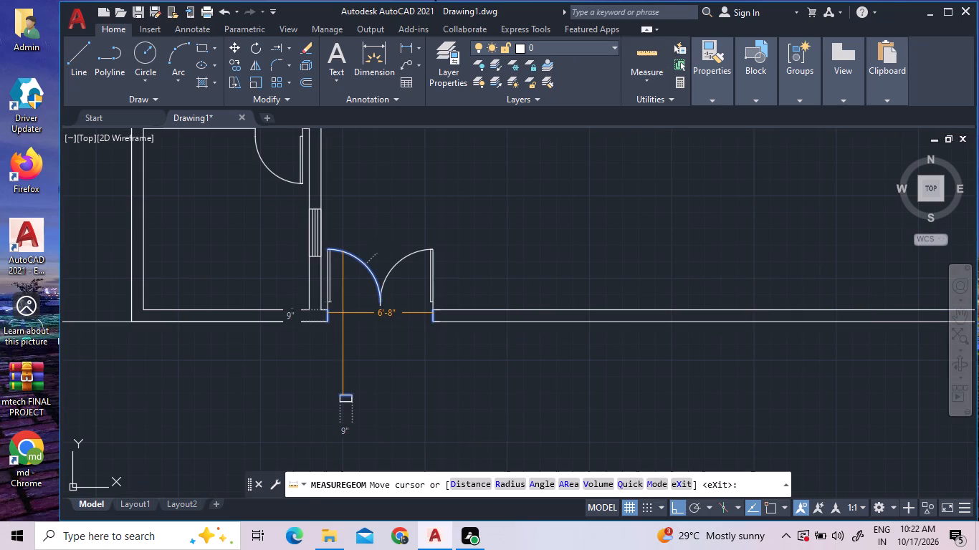
{"action": "scroll", "coordinate": [343, 323], "scroll_direction": "down", "scroll_amount": 3}
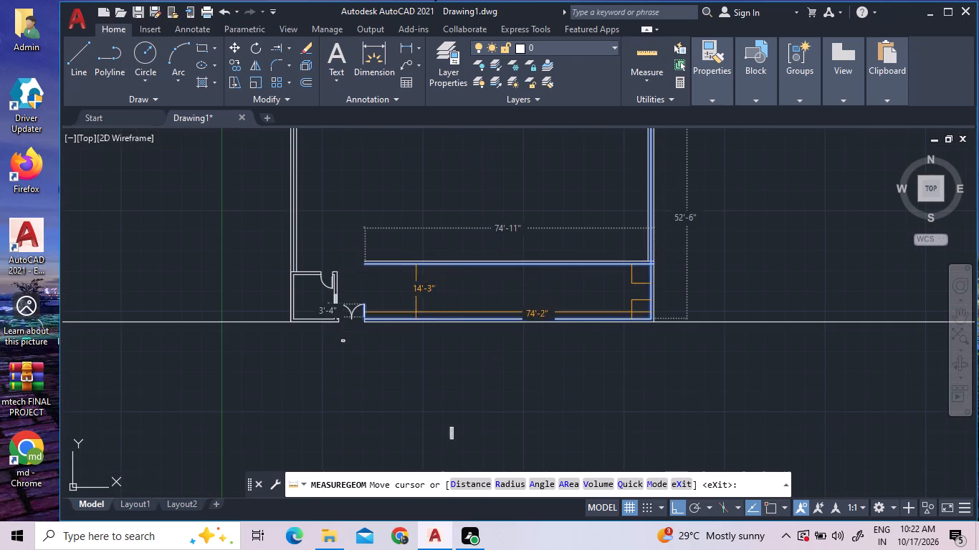
{"action": "scroll", "coordinate": [348, 315], "scroll_direction": "up", "scroll_amount": 2}
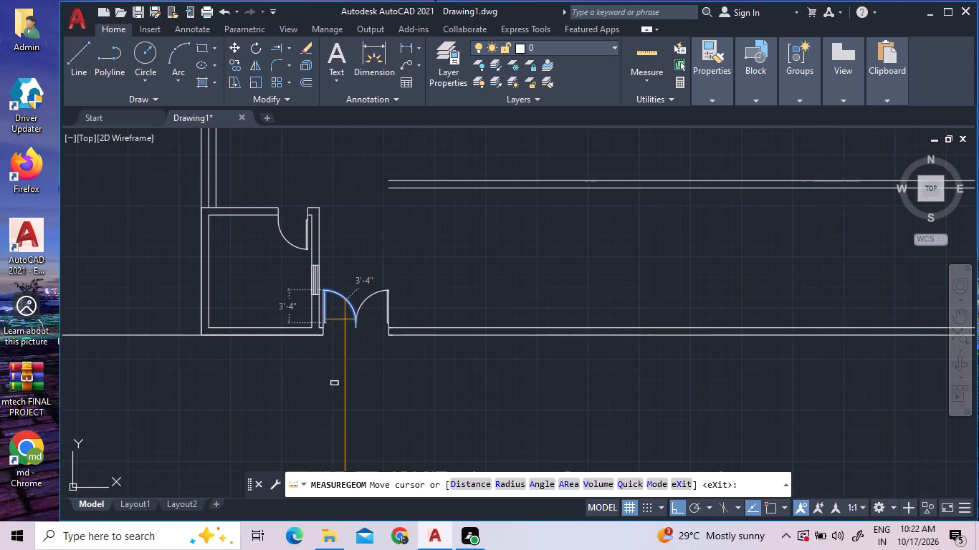
{"action": "right_click", "coordinate": [363, 271]}
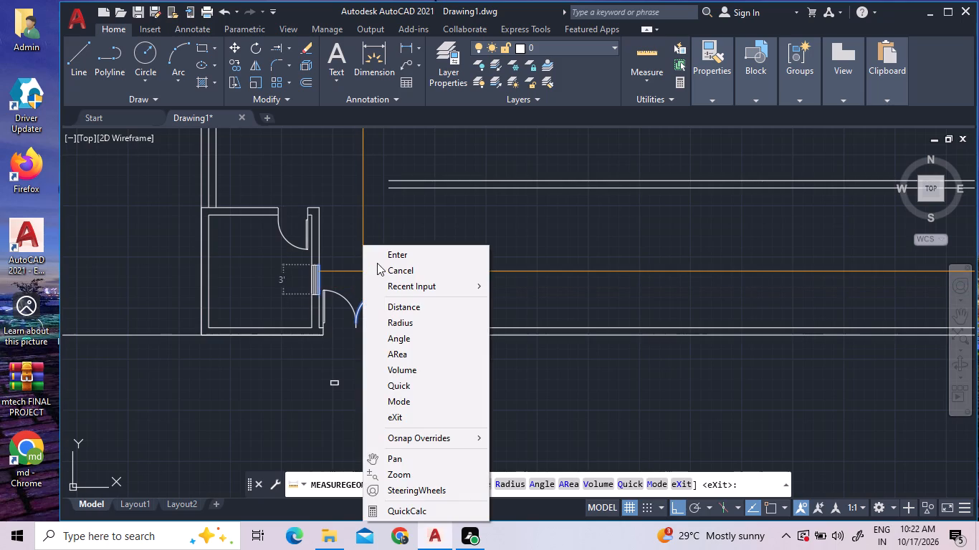
{"action": "left_click", "coordinate": [382, 256]}
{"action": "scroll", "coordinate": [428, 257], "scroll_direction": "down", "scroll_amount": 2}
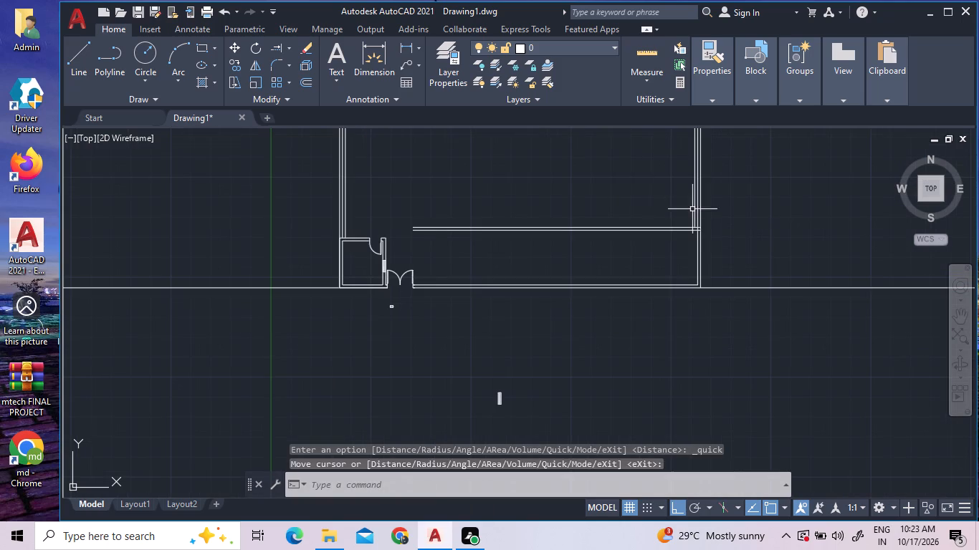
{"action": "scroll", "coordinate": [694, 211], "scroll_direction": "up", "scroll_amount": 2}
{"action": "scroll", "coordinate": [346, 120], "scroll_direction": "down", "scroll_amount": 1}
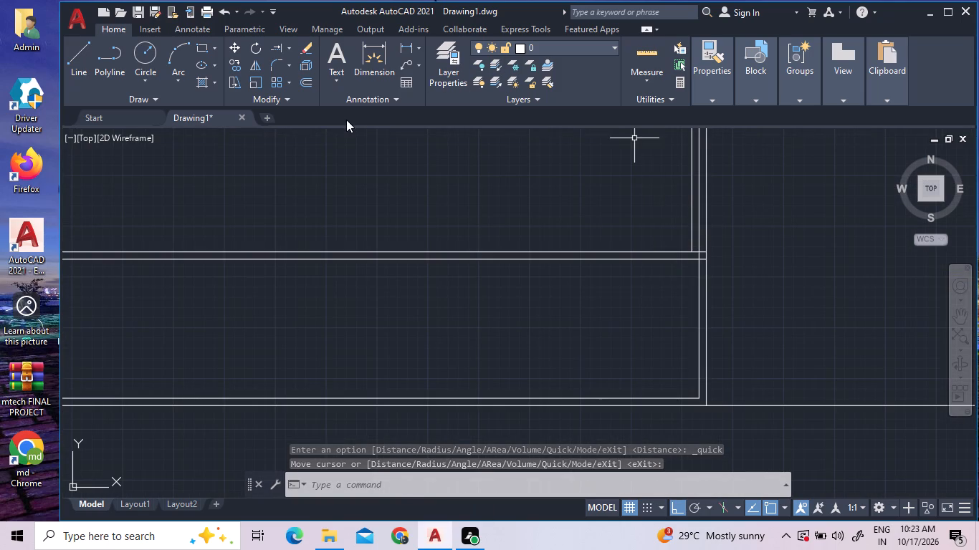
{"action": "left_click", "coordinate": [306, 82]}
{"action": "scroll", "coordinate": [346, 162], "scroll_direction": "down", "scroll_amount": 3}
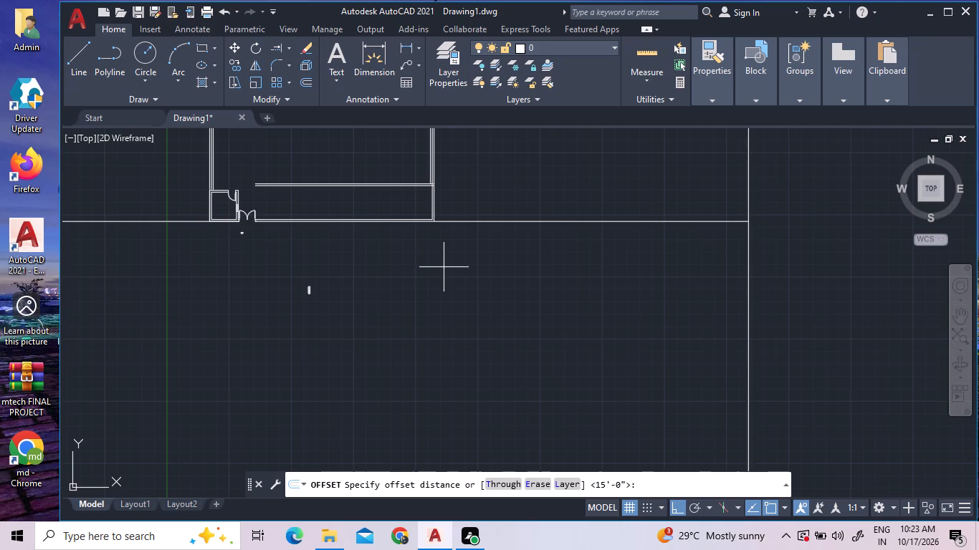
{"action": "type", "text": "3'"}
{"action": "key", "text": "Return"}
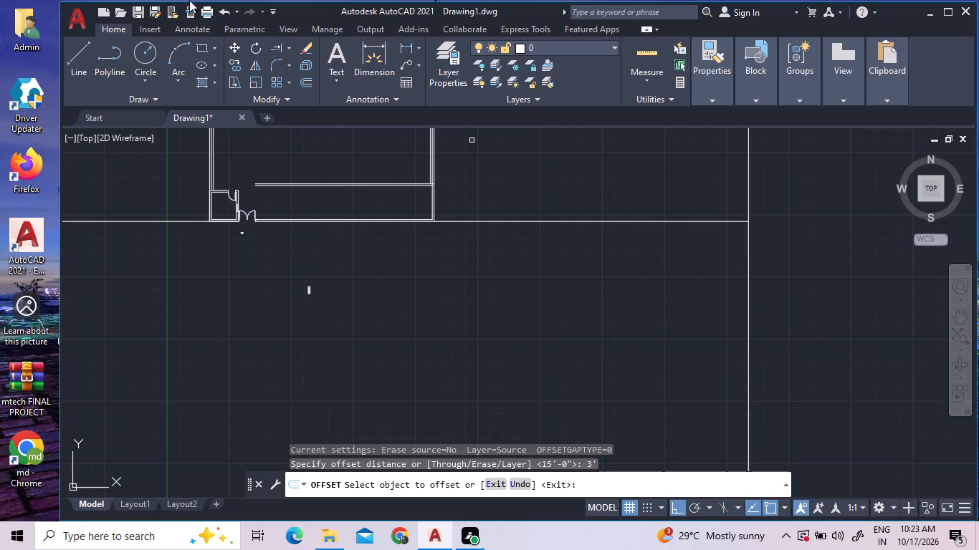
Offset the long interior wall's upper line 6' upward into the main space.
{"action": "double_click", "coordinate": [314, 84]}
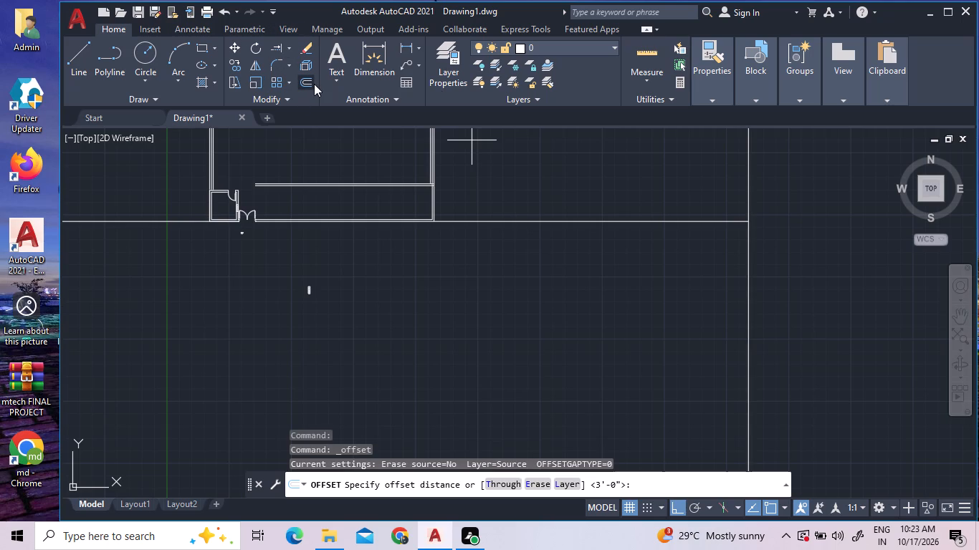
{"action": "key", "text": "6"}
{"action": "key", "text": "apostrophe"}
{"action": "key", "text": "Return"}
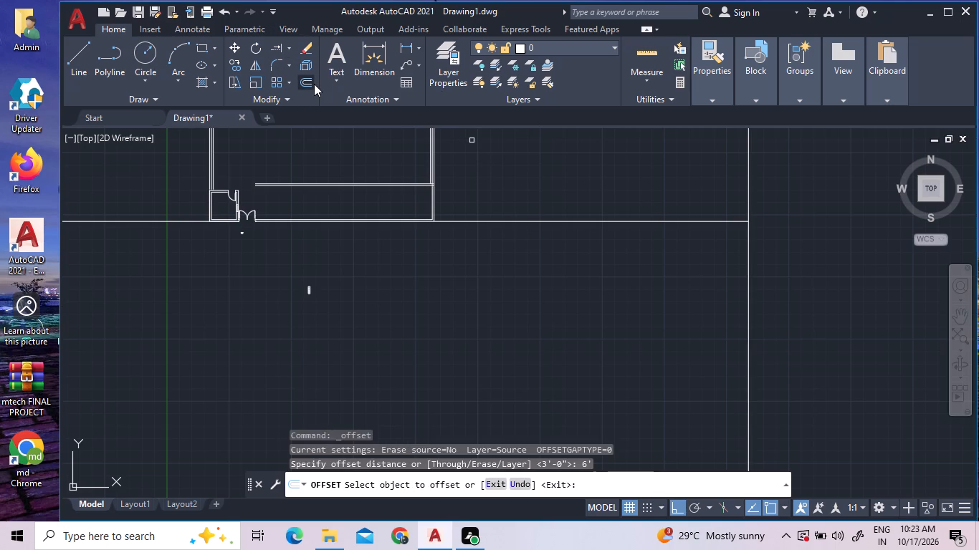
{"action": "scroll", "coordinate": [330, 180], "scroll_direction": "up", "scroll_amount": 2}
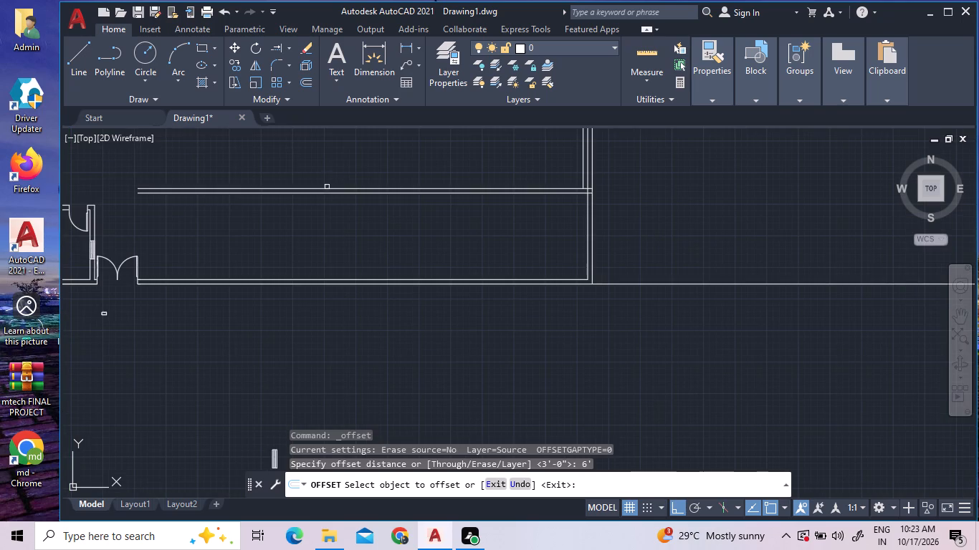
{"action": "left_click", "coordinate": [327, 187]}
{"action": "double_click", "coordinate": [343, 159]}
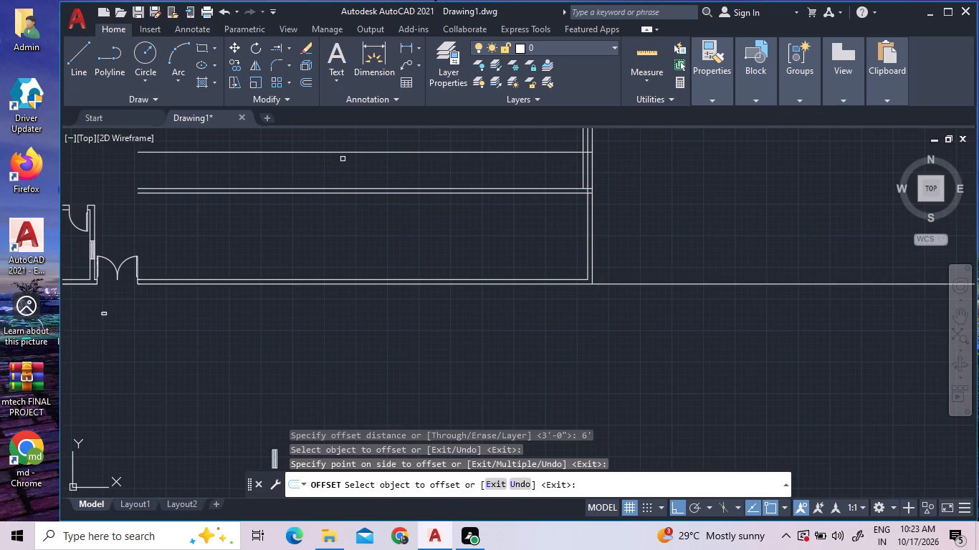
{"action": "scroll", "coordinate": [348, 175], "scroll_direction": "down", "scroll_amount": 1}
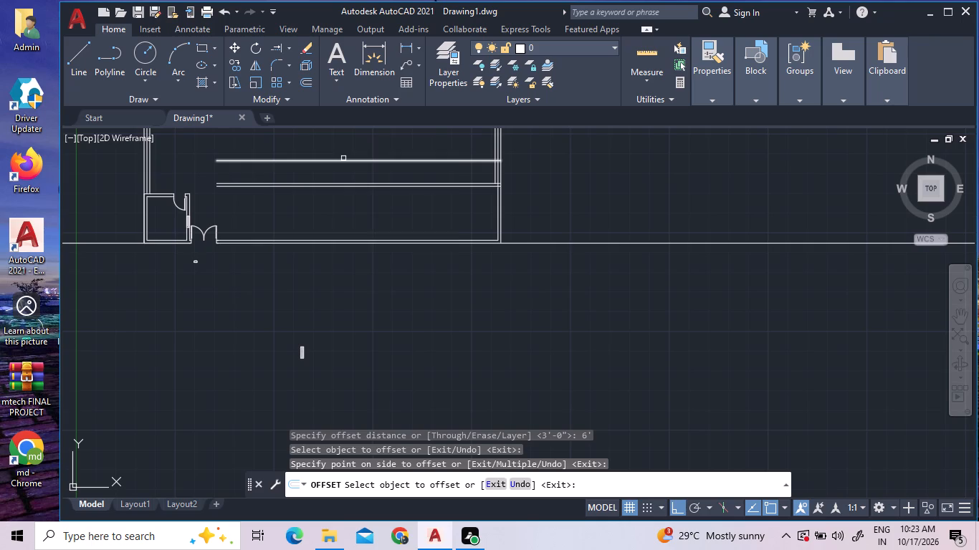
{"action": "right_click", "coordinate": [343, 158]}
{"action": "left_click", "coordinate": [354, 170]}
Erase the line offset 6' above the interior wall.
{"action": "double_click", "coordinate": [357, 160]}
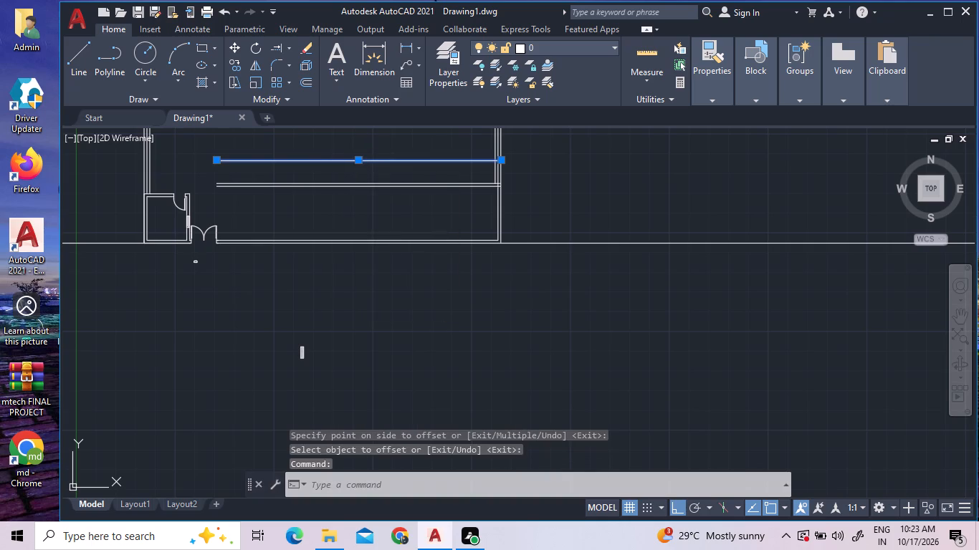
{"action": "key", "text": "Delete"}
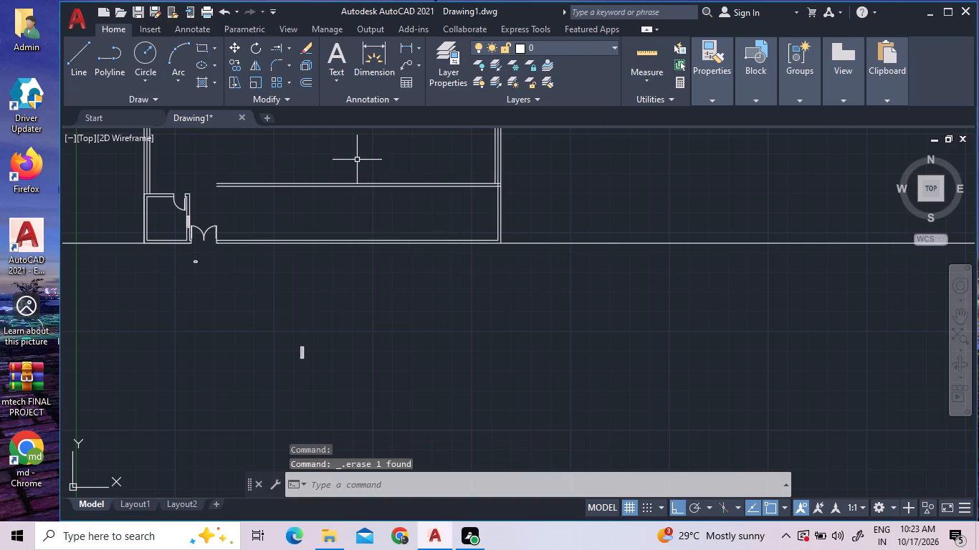
Offset the long interior wall's upper line 6'8" upward into the main space.
{"action": "scroll", "coordinate": [403, 281], "scroll_direction": "down", "scroll_amount": 2}
{"action": "scroll", "coordinate": [417, 230], "scroll_direction": "up", "scroll_amount": 2}
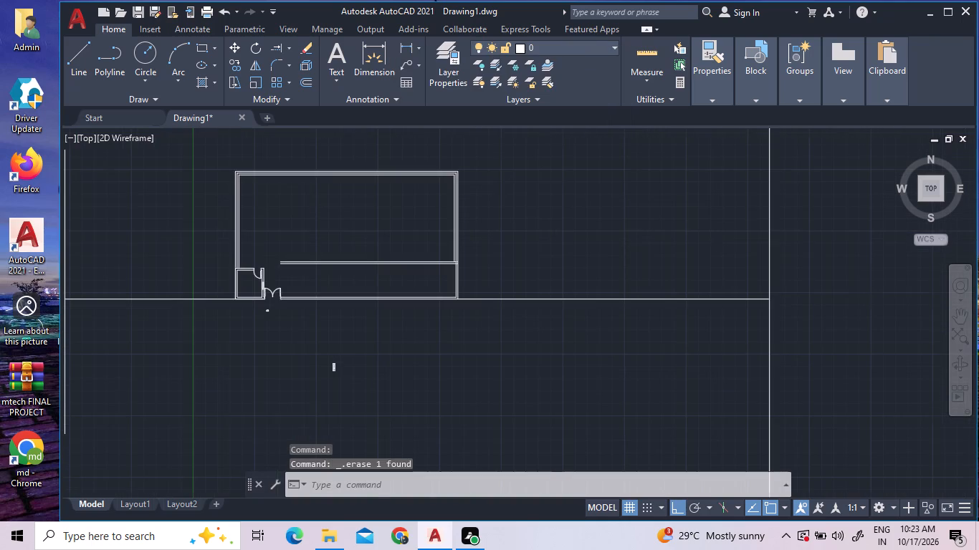
{"action": "double_click", "coordinate": [307, 83]}
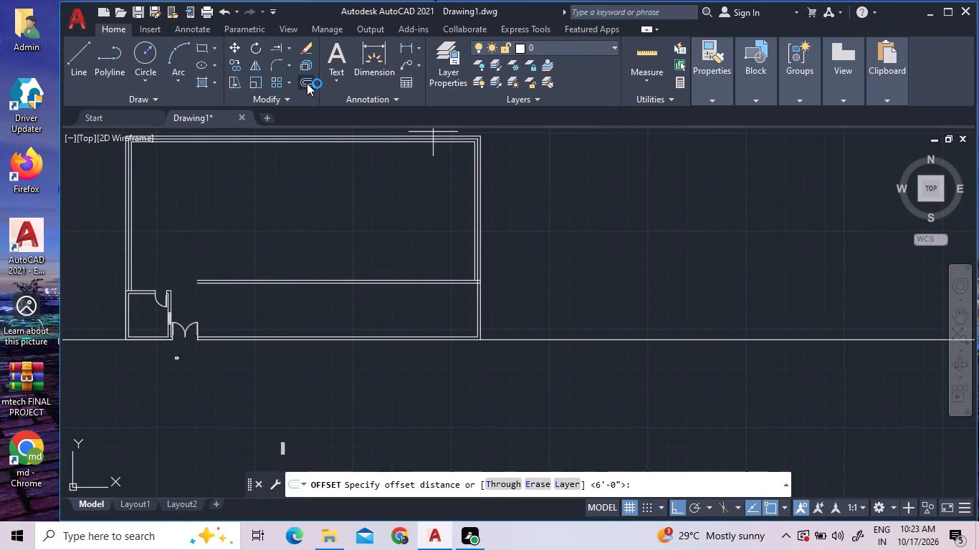
{"action": "type", "text": "6'8\""}
{"action": "key", "text": "Return"}
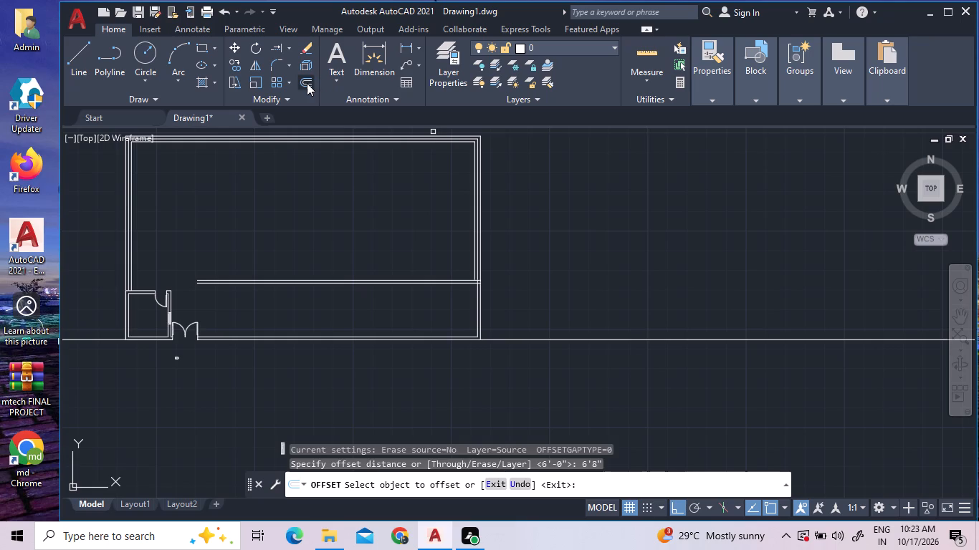
{"action": "left_click", "coordinate": [312, 280]}
{"action": "double_click", "coordinate": [314, 238]}
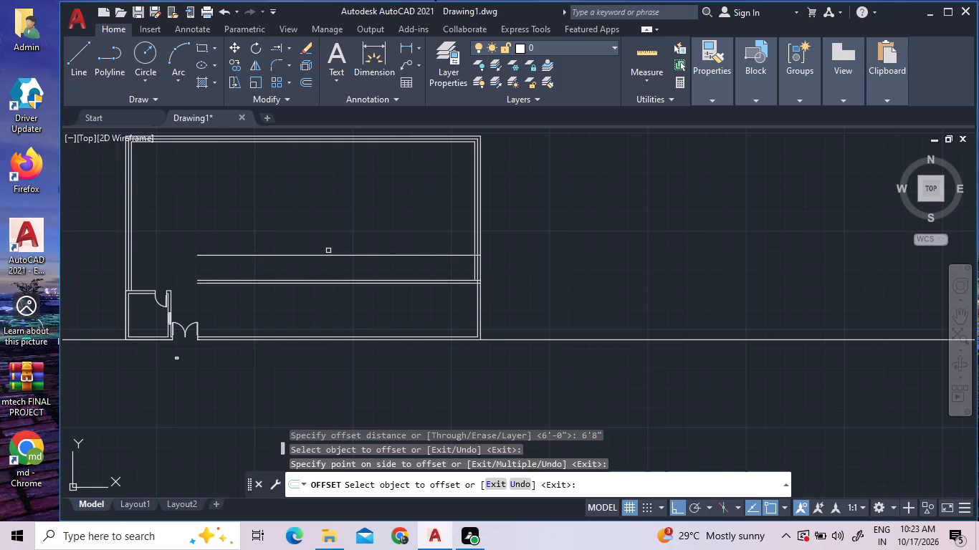
Offset the new horizontal line 9" upward, and offset the resulting line another 9" upward to form a three-line wall.
{"action": "double_click", "coordinate": [302, 83]}
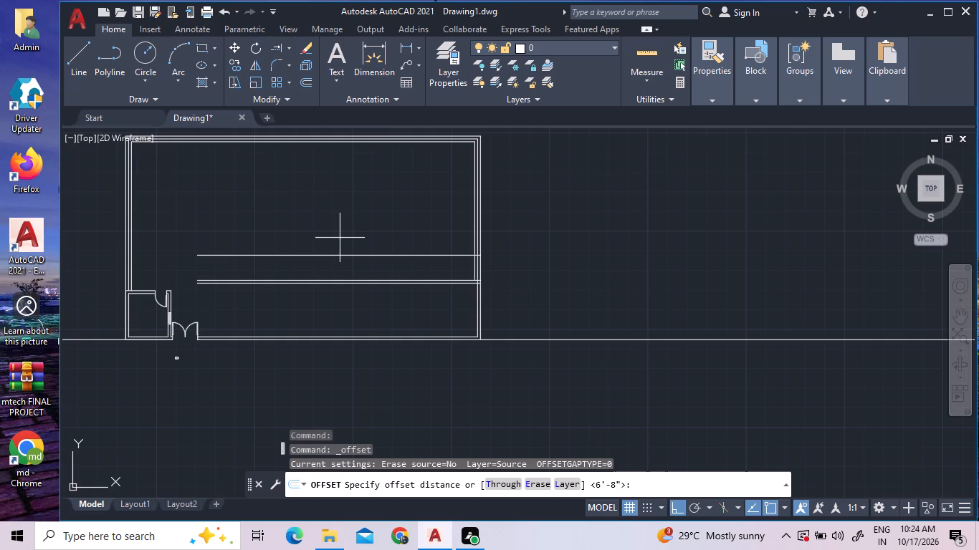
{"action": "type", "text": "9\""}
{"action": "key", "text": "Return"}
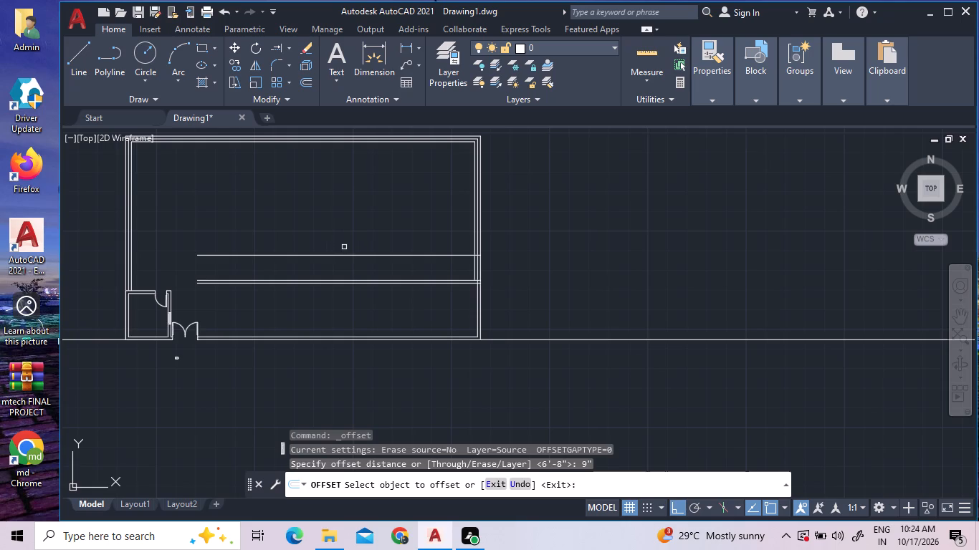
{"action": "left_click", "coordinate": [364, 254]}
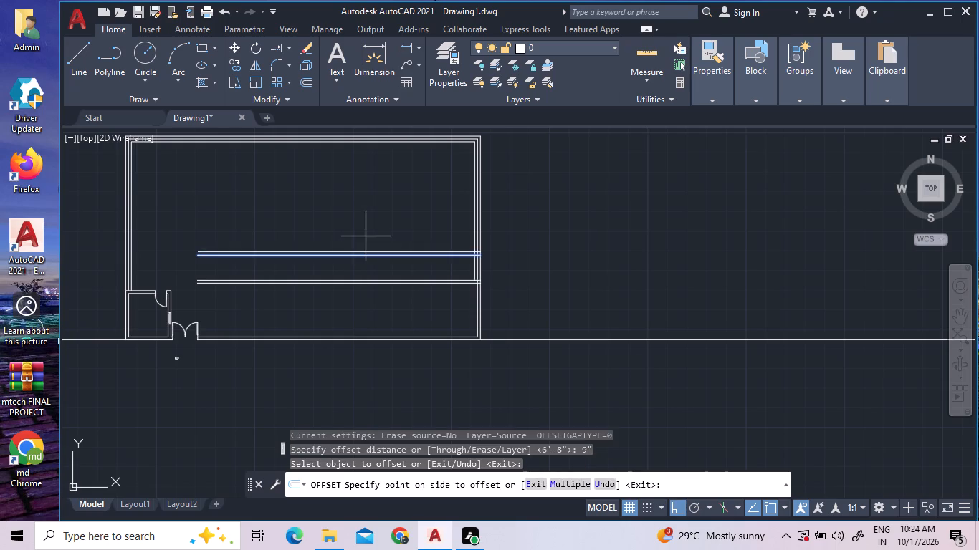
{"action": "left_click", "coordinate": [366, 236]}
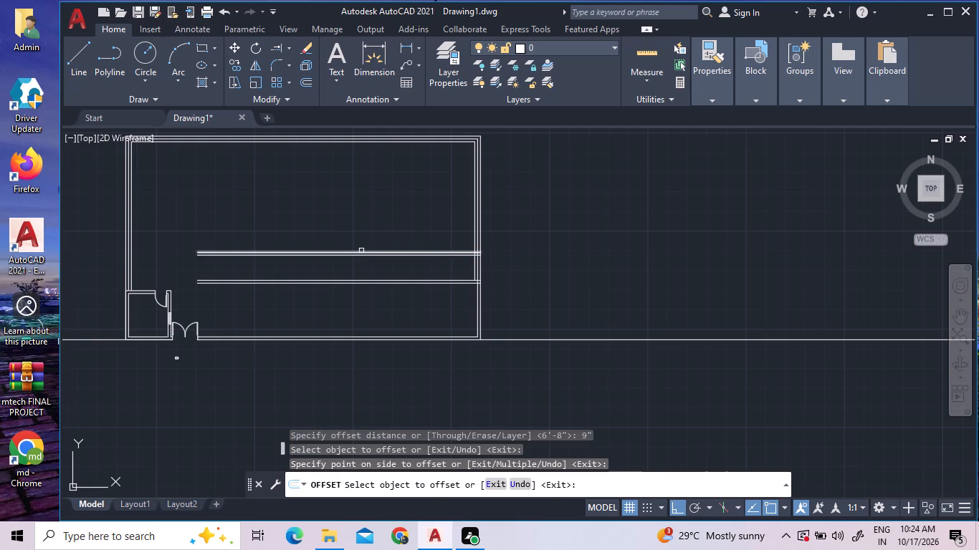
{"action": "left_click", "coordinate": [361, 251]}
{"action": "left_click", "coordinate": [366, 232]}
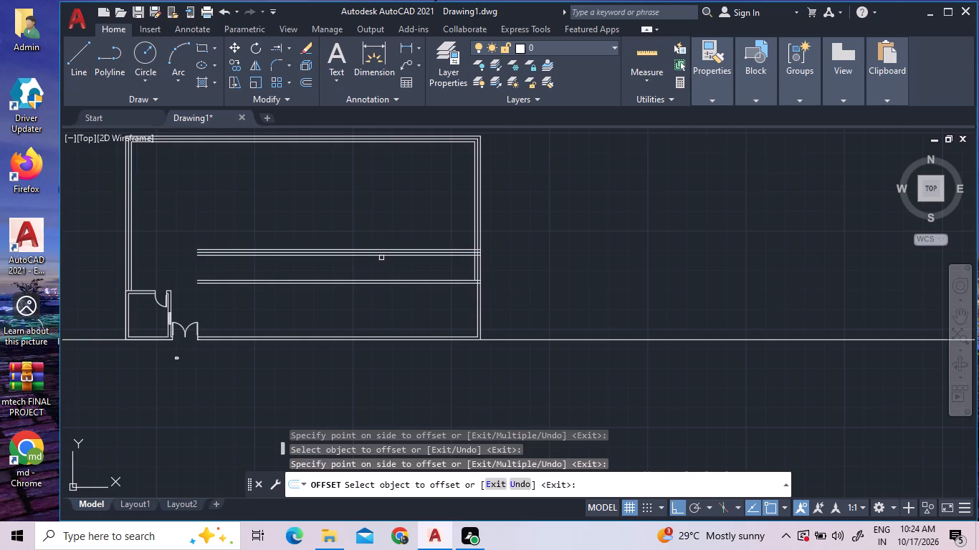
{"action": "scroll", "coordinate": [381, 258], "scroll_direction": "up", "scroll_amount": 2}
{"action": "scroll", "coordinate": [381, 258], "scroll_direction": "down", "scroll_amount": 1}
{"action": "right_click", "coordinate": [422, 222]}
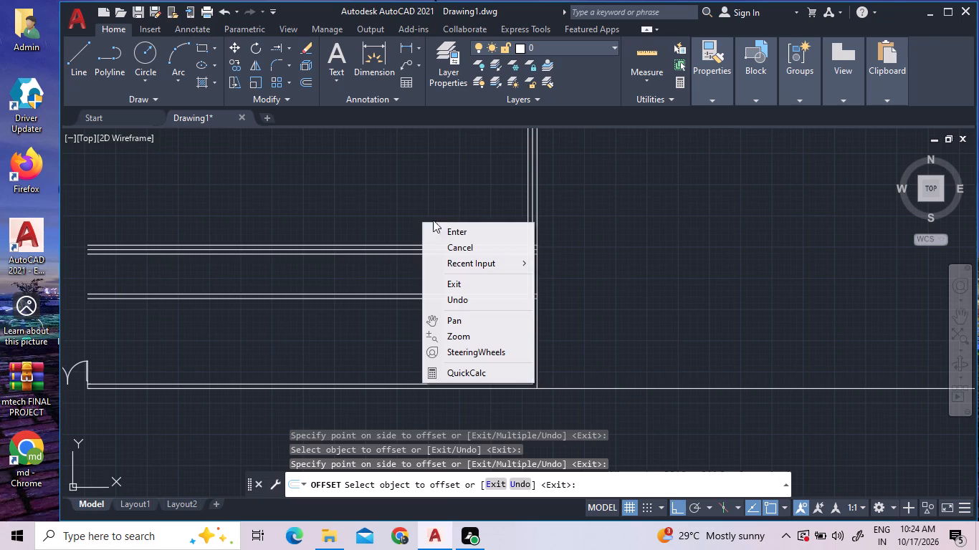
{"action": "double_click", "coordinate": [447, 226]}
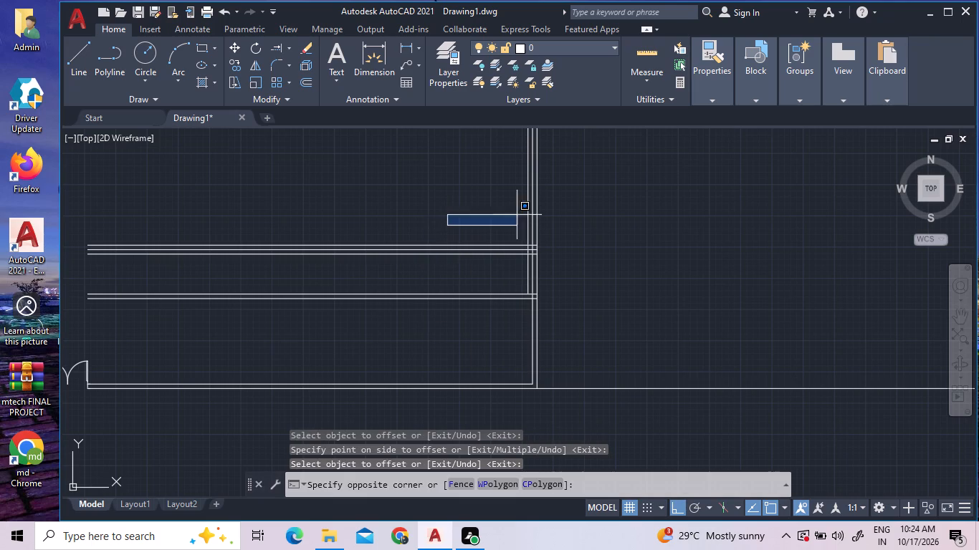
{"action": "left_click", "coordinate": [358, 158]}
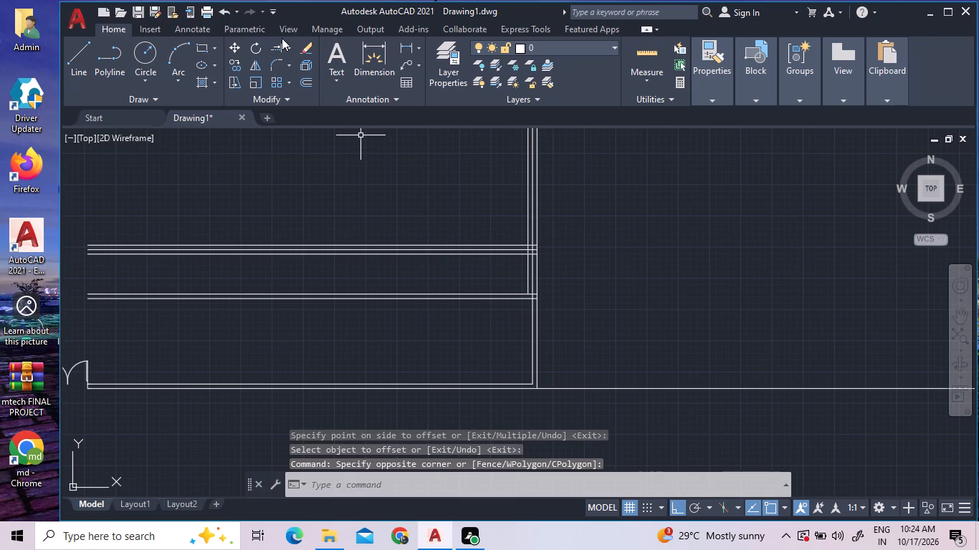
Trim away the right wall's vertical lines in the gap between the lower interior wall and the new three-line wall.
{"action": "double_click", "coordinate": [290, 47]}
{"action": "left_click", "coordinate": [290, 47]}
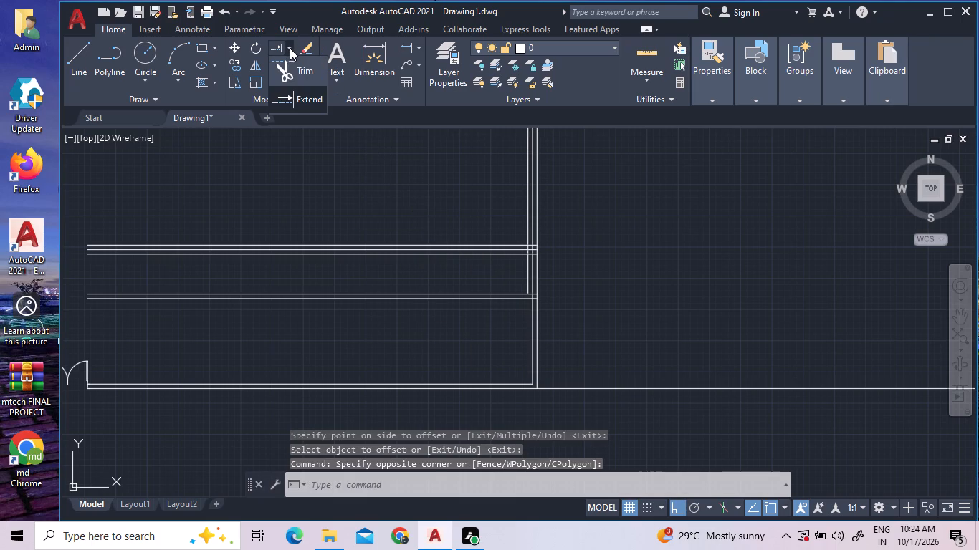
{"action": "left_click", "coordinate": [292, 67]}
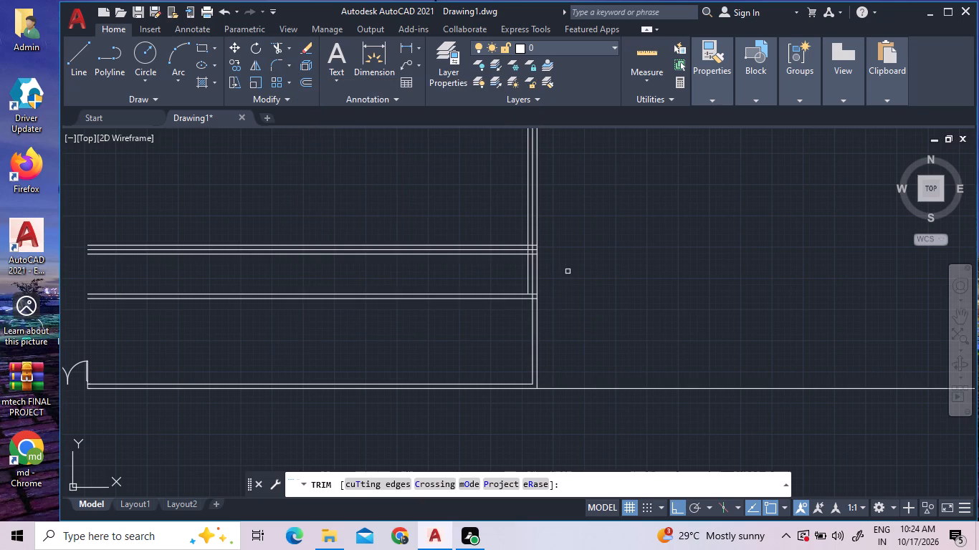
{"action": "triple_click", "coordinate": [568, 271]}
{"action": "double_click", "coordinate": [505, 265]}
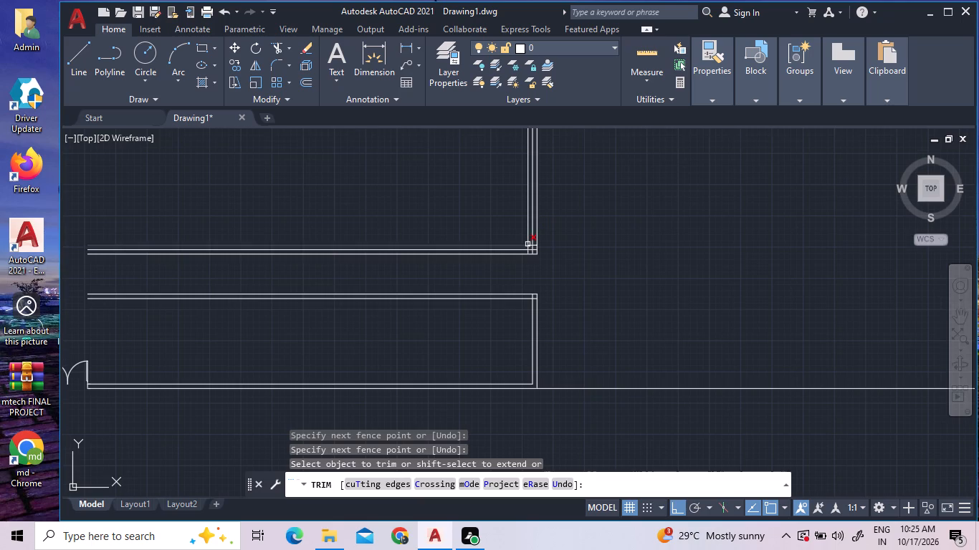
Trim the crossing line ends where the three-line wall meets the right wall, leaving three nested clean corners.
{"action": "scroll", "coordinate": [527, 243], "scroll_direction": "up", "scroll_amount": 3}
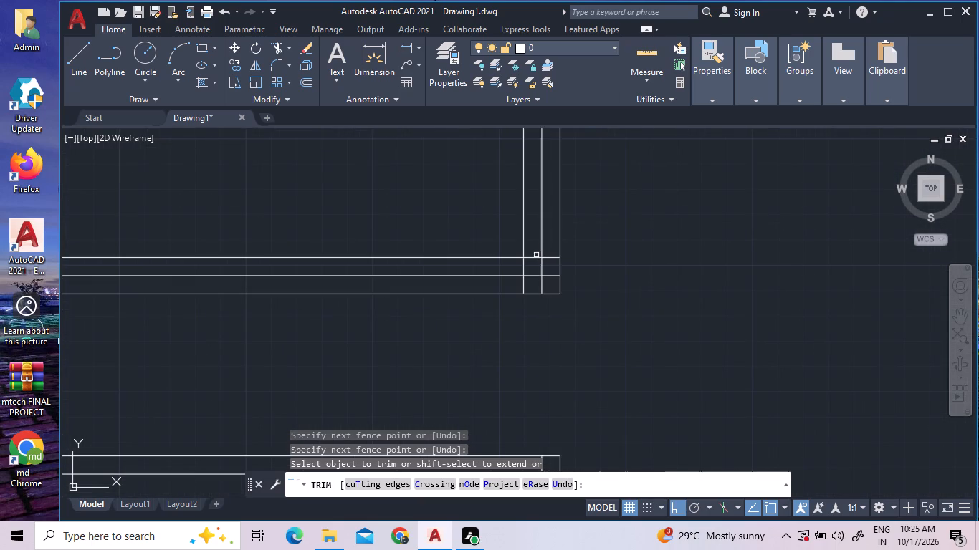
{"action": "left_click", "coordinate": [536, 255]}
{"action": "left_click", "coordinate": [523, 264]}
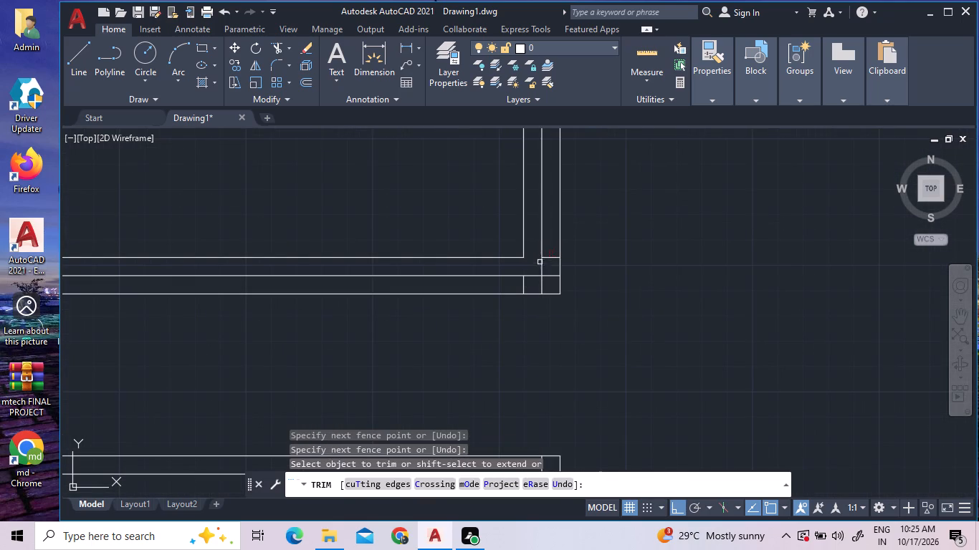
{"action": "double_click", "coordinate": [551, 255]}
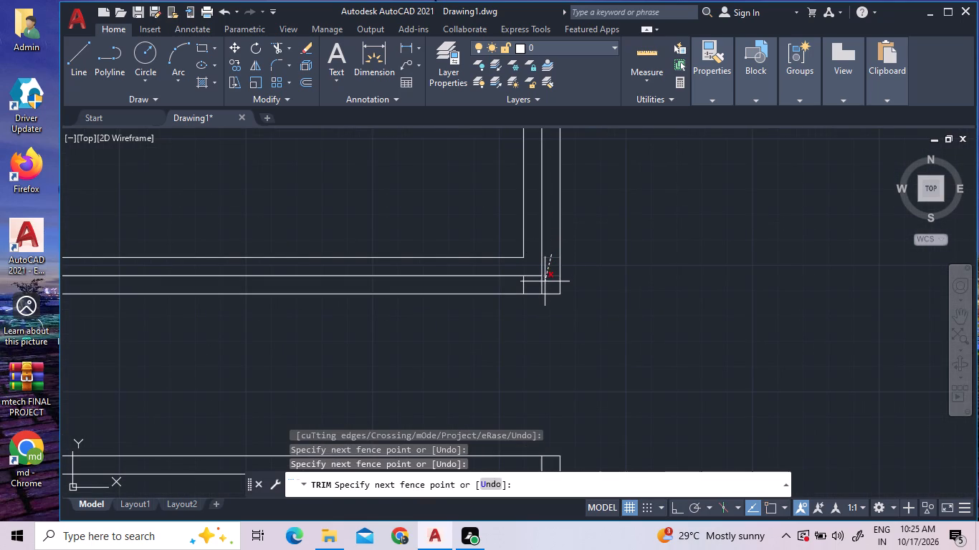
{"action": "left_click", "coordinate": [548, 285]}
{"action": "left_click", "coordinate": [543, 282]}
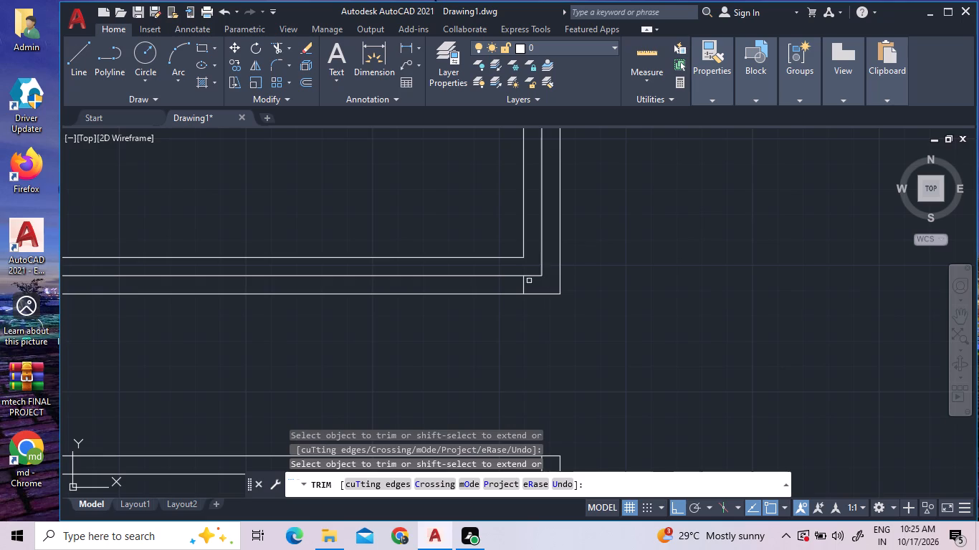
{"action": "left_click", "coordinate": [527, 286]}
{"action": "left_click", "coordinate": [522, 287]}
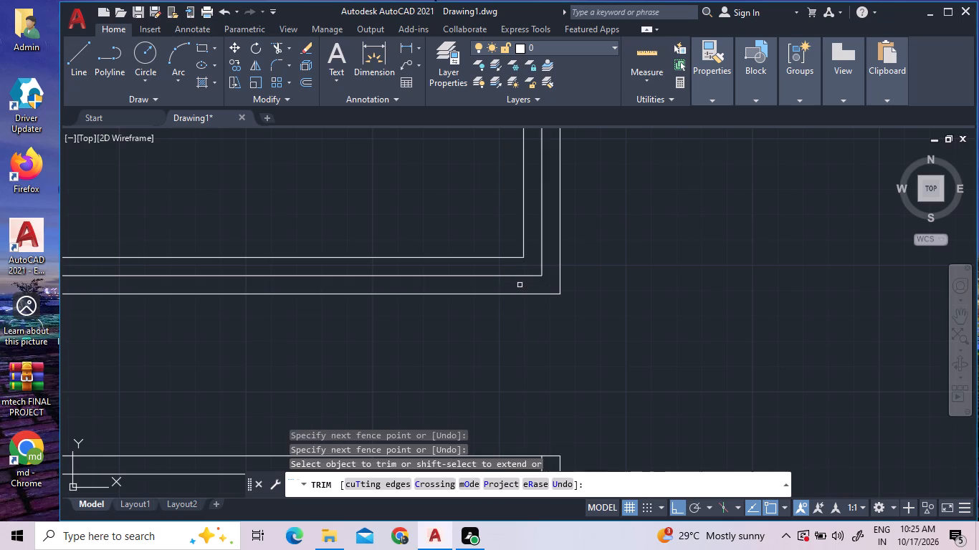
{"action": "scroll", "coordinate": [521, 288], "scroll_direction": "down", "scroll_amount": 2}
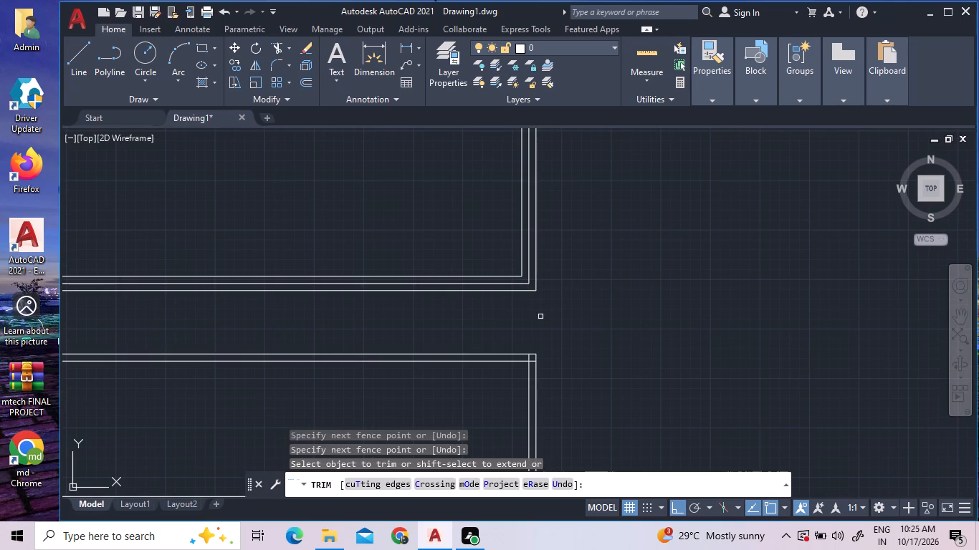
{"action": "scroll", "coordinate": [555, 305], "scroll_direction": "down", "scroll_amount": 1}
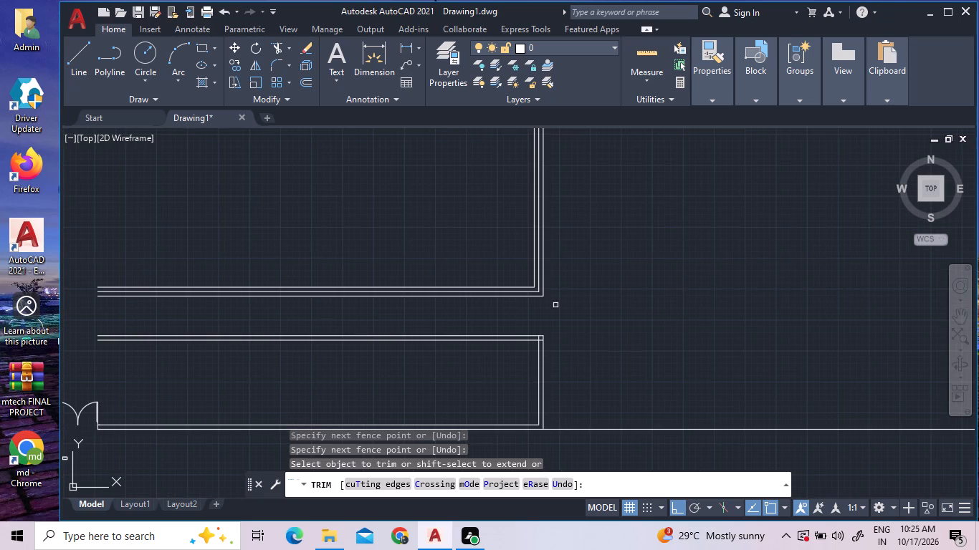
Trim the crossing line ends where the lower interior wall meets the right wall, leaving a clean double-line corner.
{"action": "scroll", "coordinate": [555, 305], "scroll_direction": "down", "scroll_amount": 1}
{"action": "scroll", "coordinate": [543, 327], "scroll_direction": "up", "scroll_amount": 3}
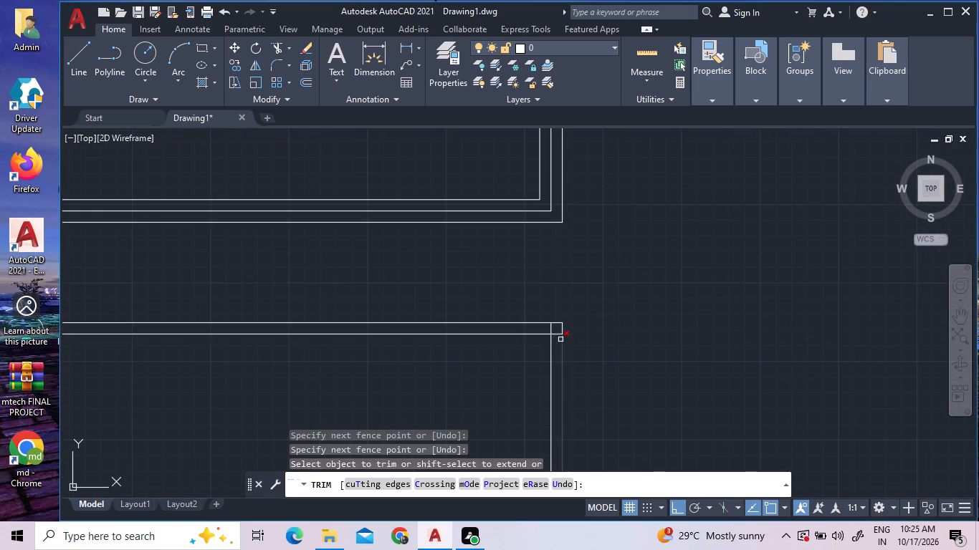
{"action": "left_click", "coordinate": [555, 332]}
{"action": "left_click", "coordinate": [550, 329]}
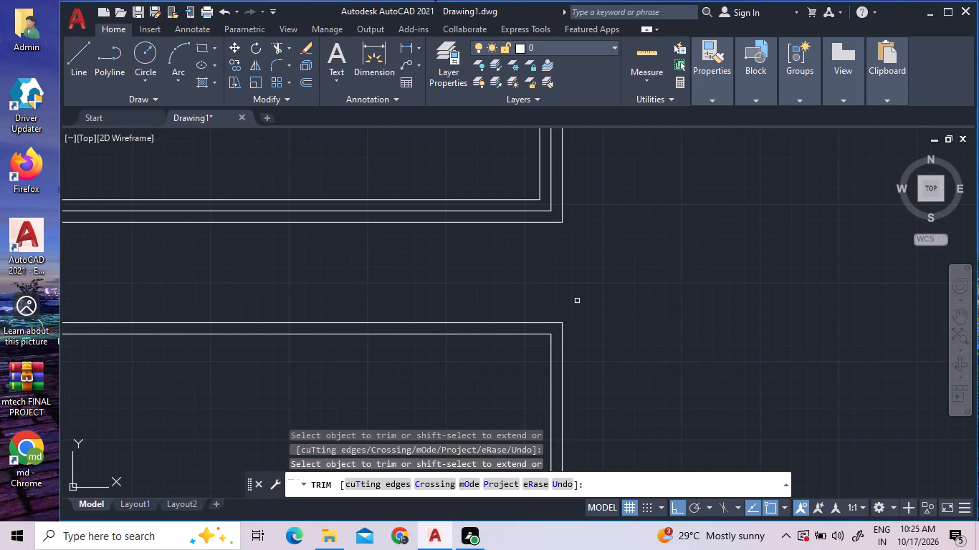
{"action": "scroll", "coordinate": [577, 300], "scroll_direction": "down", "scroll_amount": 2}
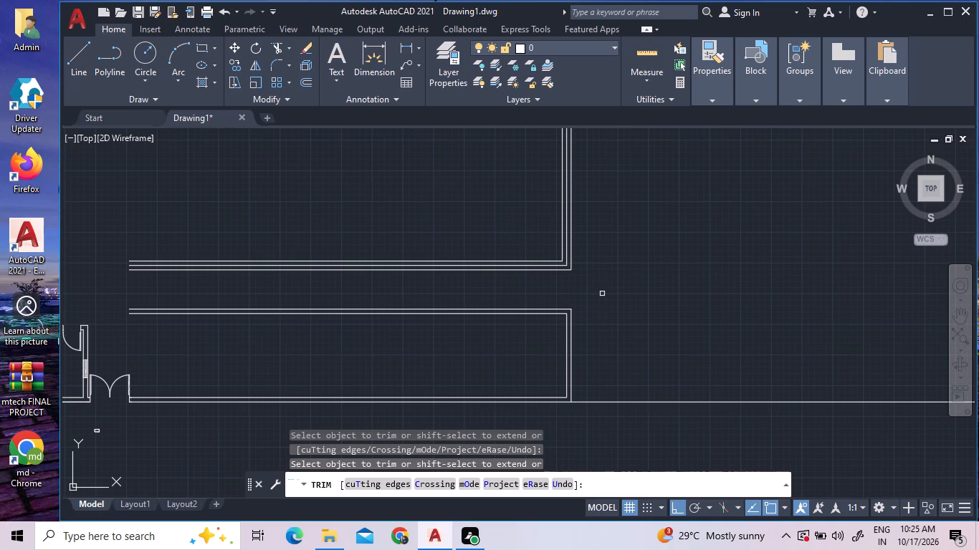
{"action": "right_click", "coordinate": [715, 250]}
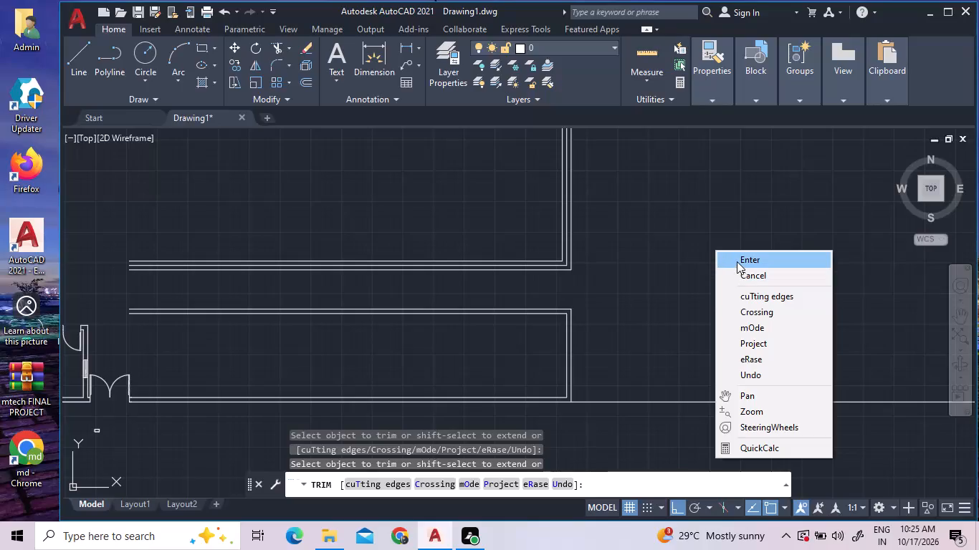
{"action": "left_click", "coordinate": [737, 261]}
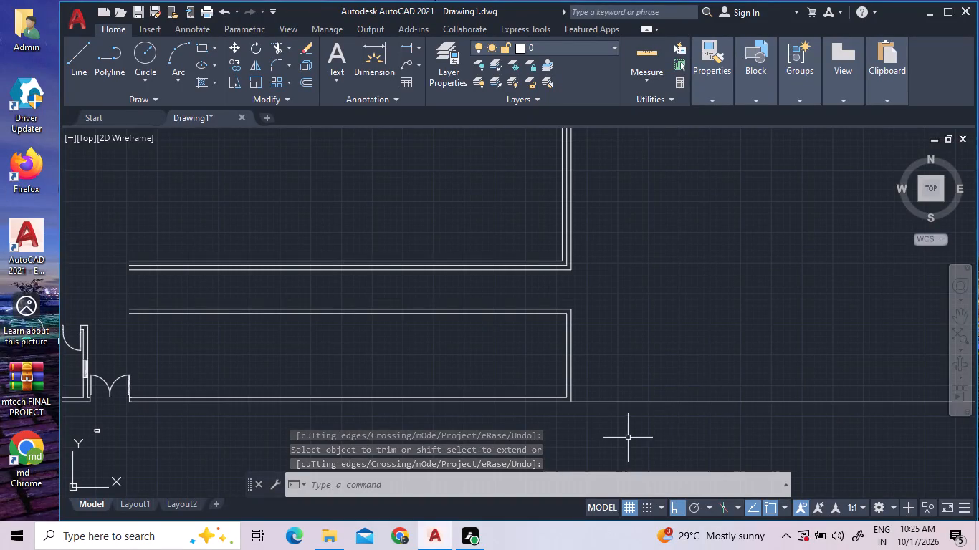
Offset the right wall's inner line 13' leftward inside the lower strip.
{"action": "scroll", "coordinate": [612, 441], "scroll_direction": "up", "scroll_amount": 1}
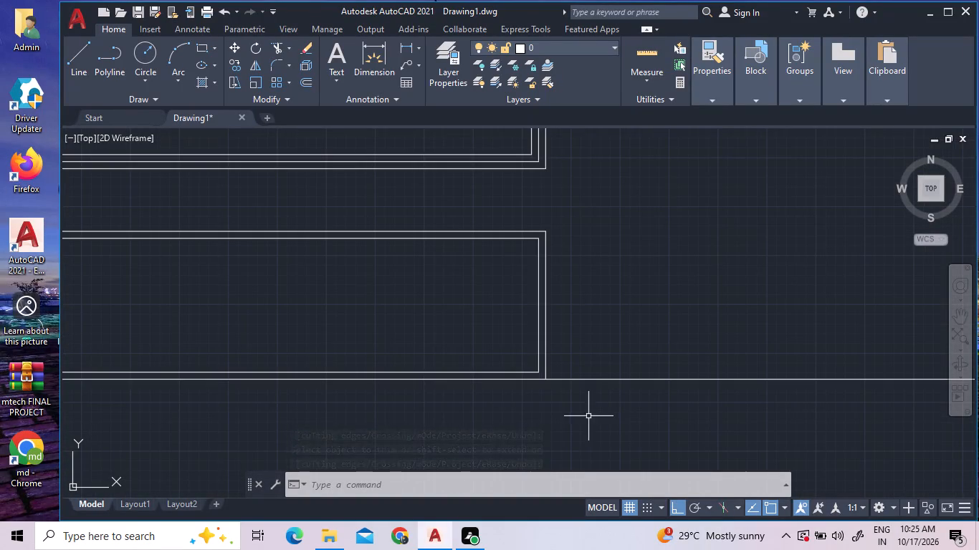
{"action": "scroll", "coordinate": [565, 401], "scroll_direction": "up", "scroll_amount": 1}
{"action": "scroll", "coordinate": [564, 307], "scroll_direction": "down", "scroll_amount": 1}
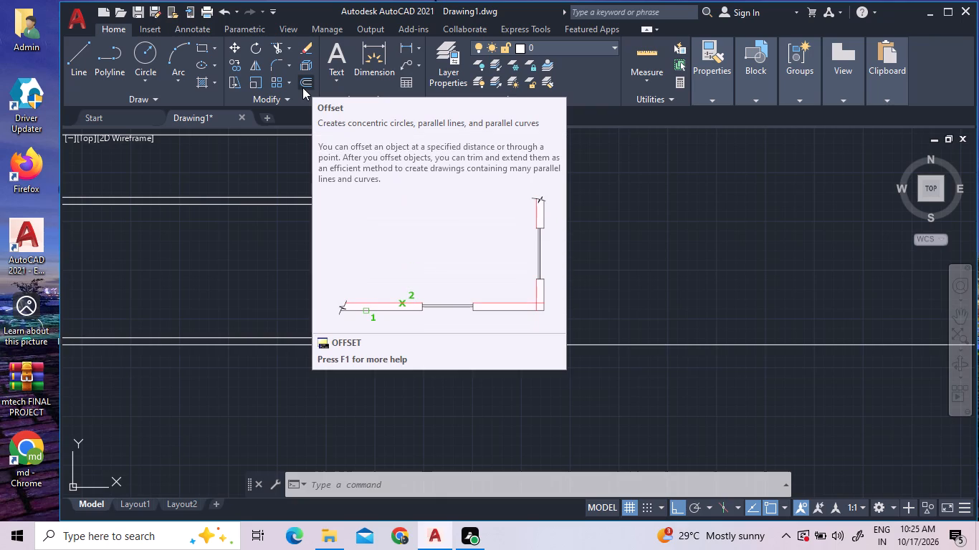
{"action": "left_click", "coordinate": [302, 87]}
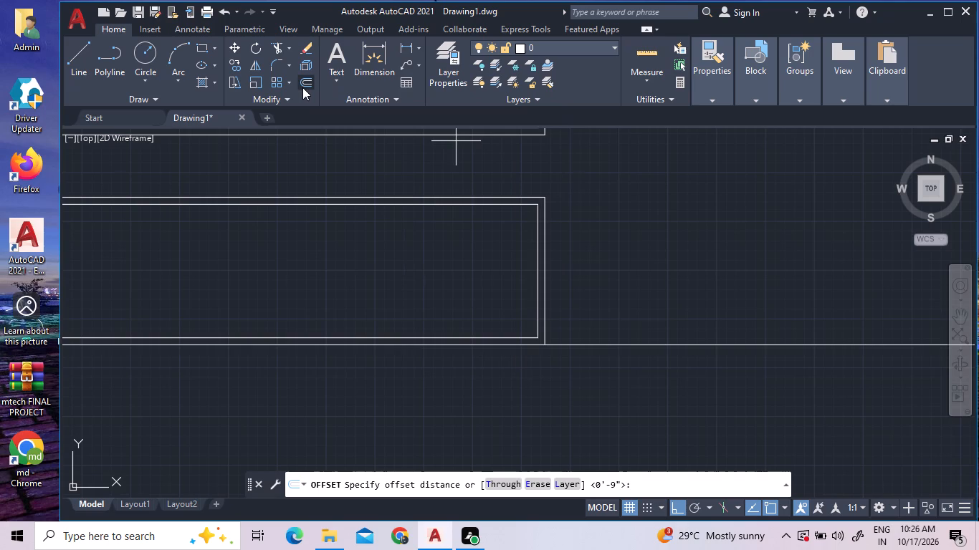
{"action": "key", "text": "1"}
{"action": "key", "text": "3"}
{"action": "key", "text": "apostrophe"}
{"action": "key", "text": "Return"}
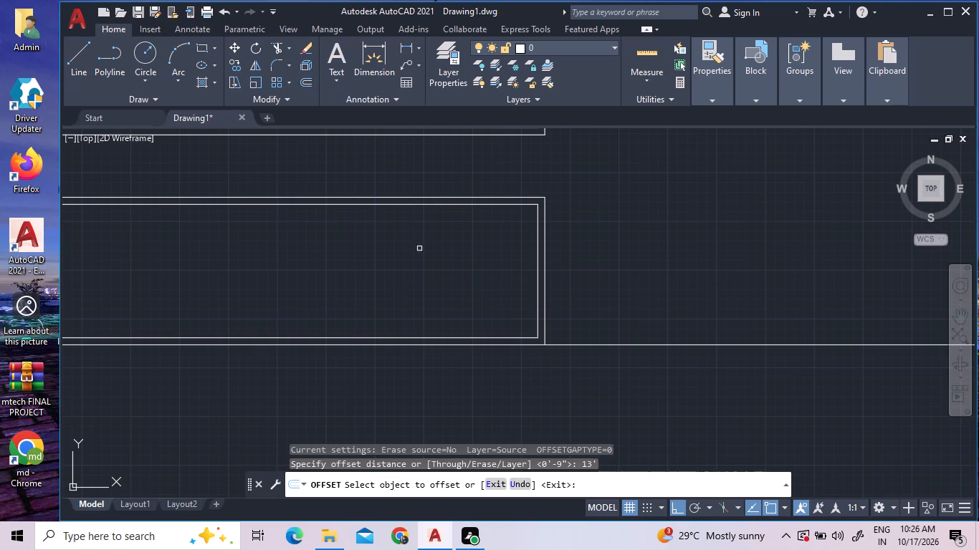
{"action": "left_click", "coordinate": [538, 314]}
{"action": "double_click", "coordinate": [472, 314]}
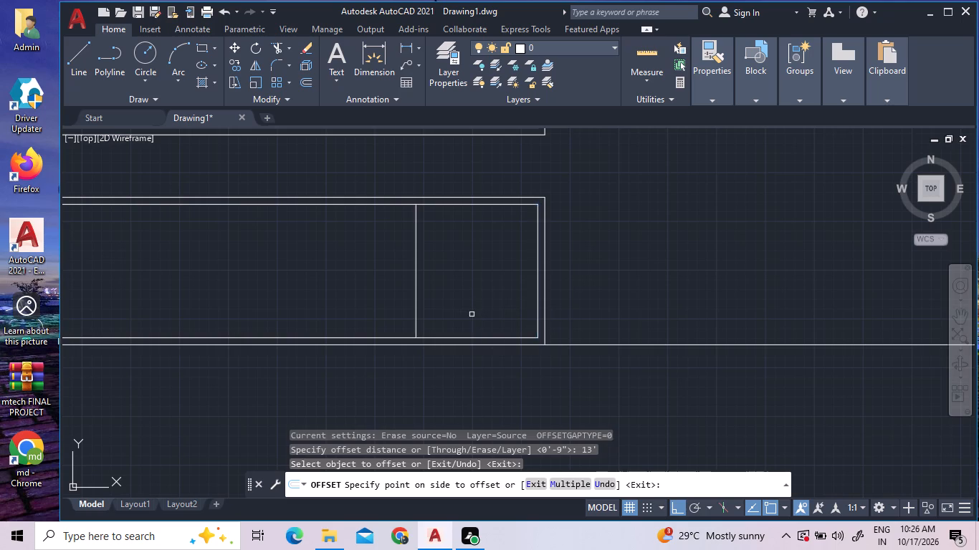
Offset the new vertical line 9" leftward to form a partition wall across the lower strip.
{"action": "double_click", "coordinate": [309, 82]}
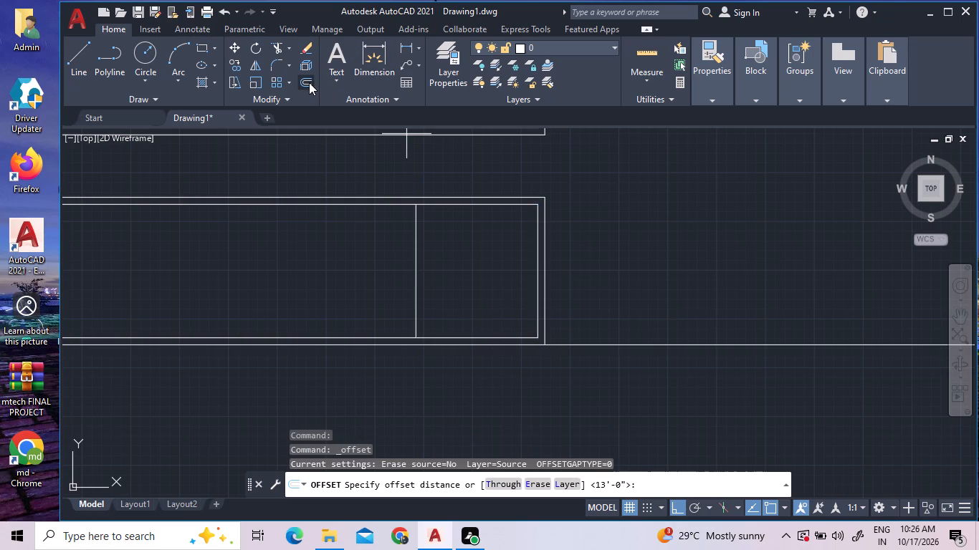
{"action": "key", "text": "9"}
{"action": "key", "text": "shift+quotedbl"}
{"action": "key", "text": "Return"}
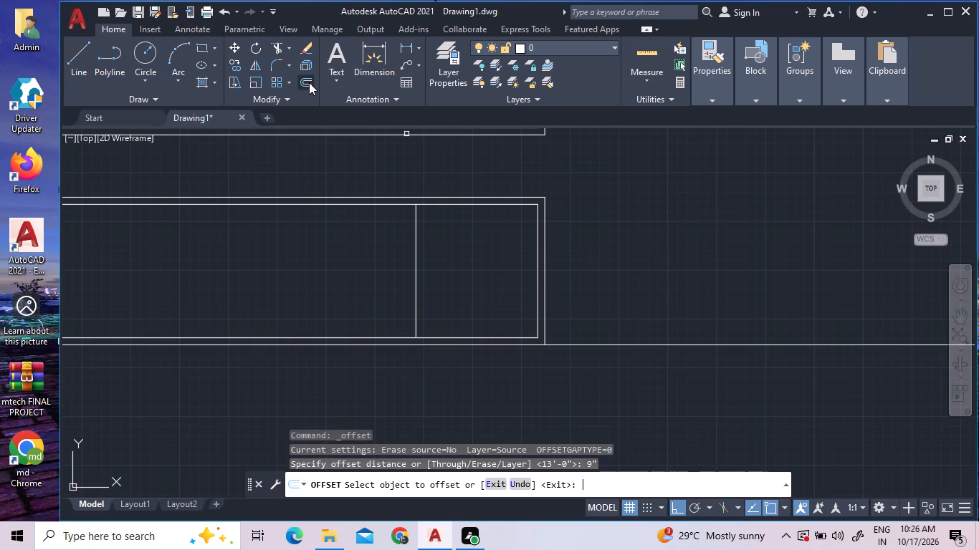
{"action": "left_click", "coordinate": [417, 301]}
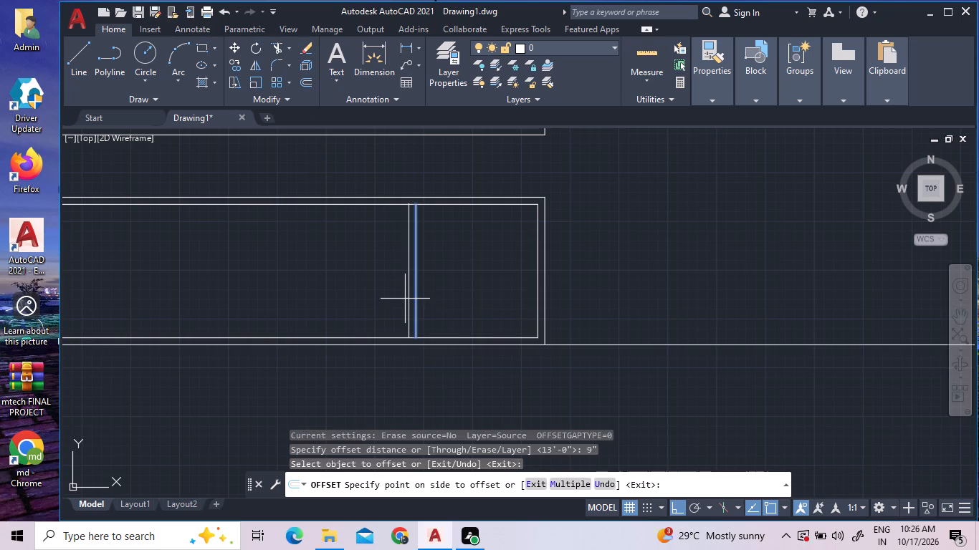
{"action": "double_click", "coordinate": [405, 299]}
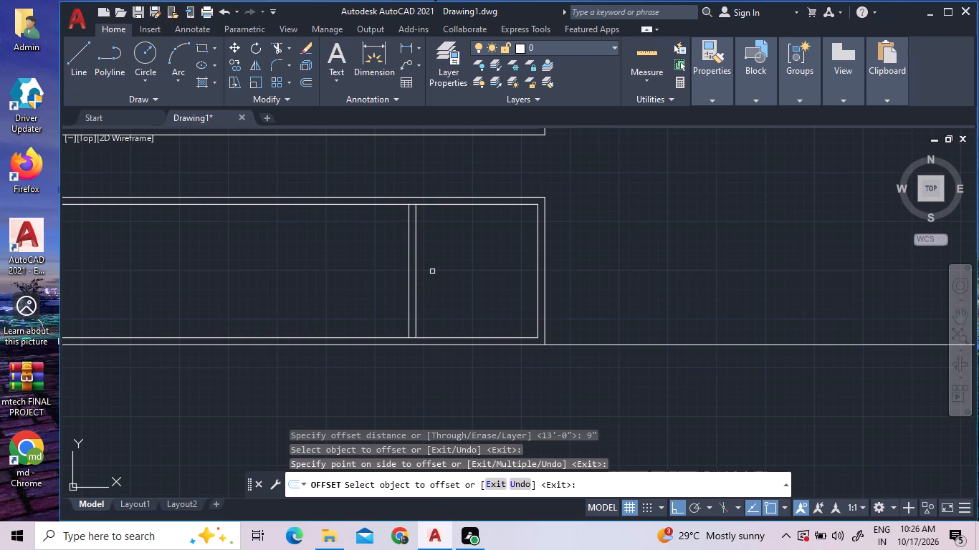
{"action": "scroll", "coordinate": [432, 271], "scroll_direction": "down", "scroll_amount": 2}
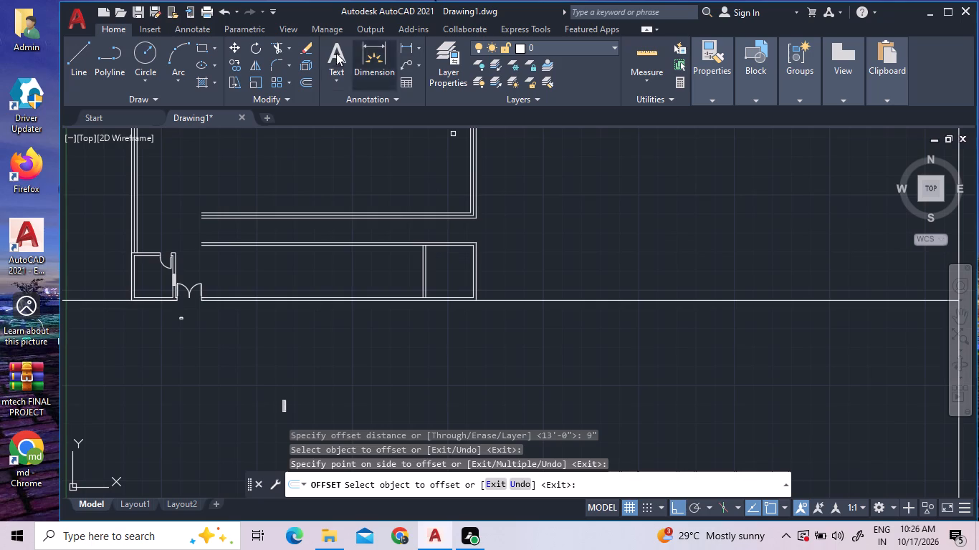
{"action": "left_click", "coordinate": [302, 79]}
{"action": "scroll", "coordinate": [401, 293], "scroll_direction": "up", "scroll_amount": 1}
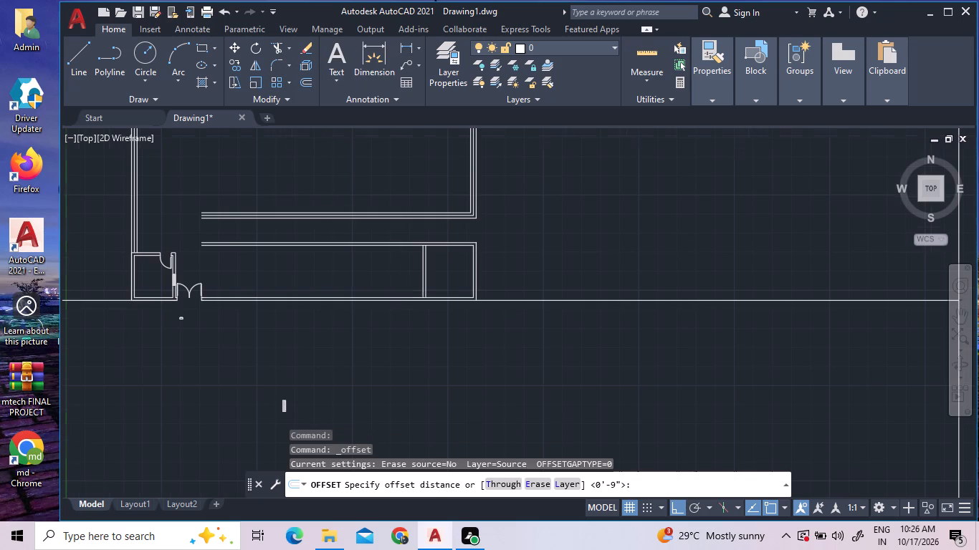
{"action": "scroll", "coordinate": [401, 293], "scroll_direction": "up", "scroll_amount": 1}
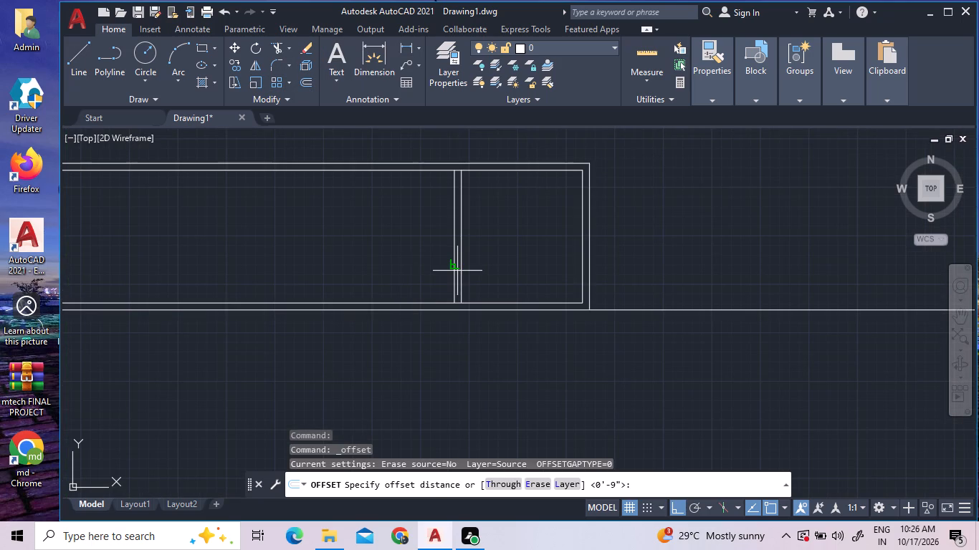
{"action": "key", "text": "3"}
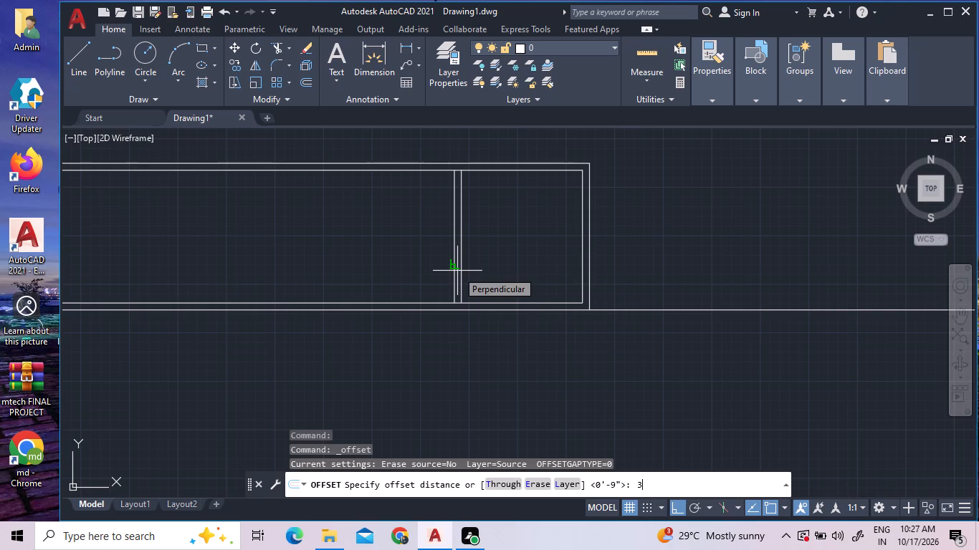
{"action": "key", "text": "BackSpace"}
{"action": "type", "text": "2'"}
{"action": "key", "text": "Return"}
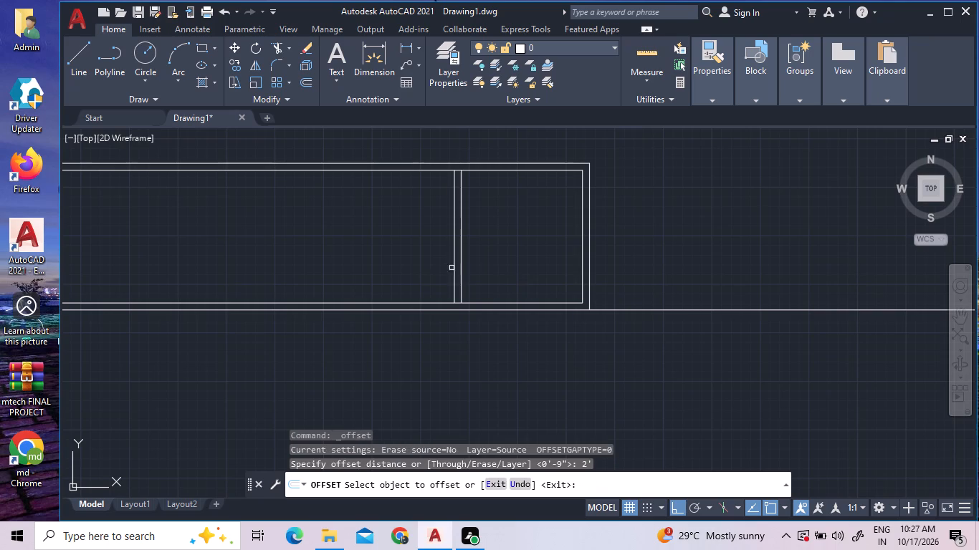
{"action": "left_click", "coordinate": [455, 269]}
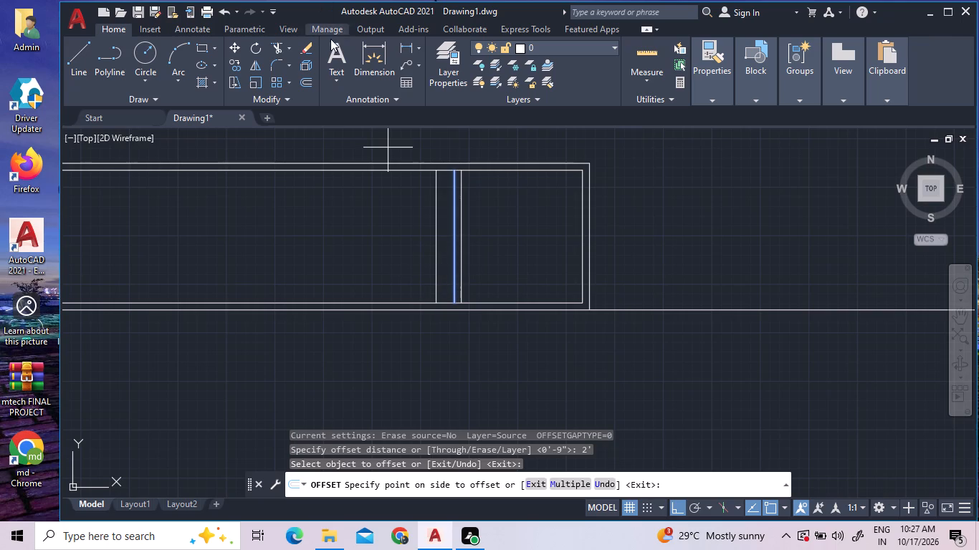
Offset the partition wall's left line 5' leftward inside the lower strip.
{"action": "left_click", "coordinate": [313, 83]}
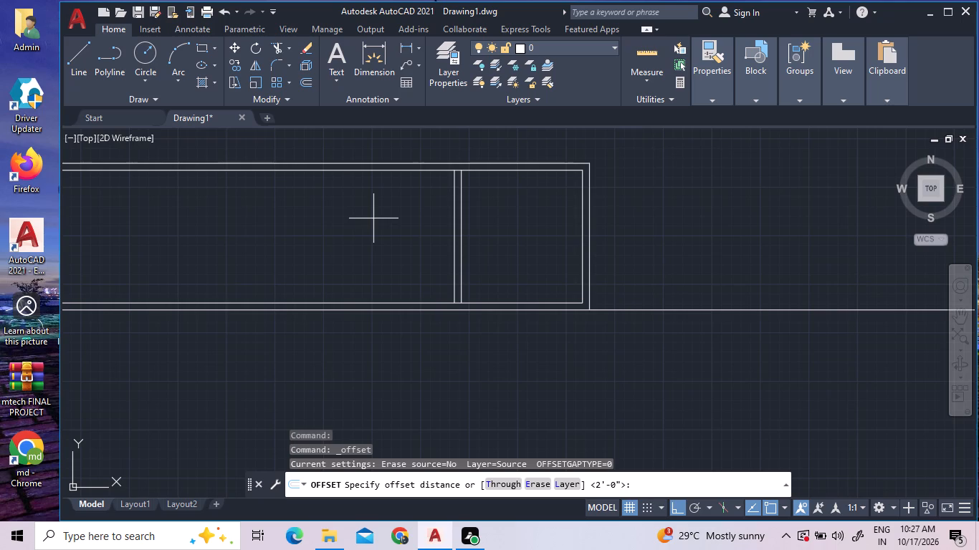
{"action": "key", "text": "5"}
{"action": "key", "text": "apostrophe"}
{"action": "key", "text": "BackSpace"}
{"action": "key", "text": "BackSpace"}
{"action": "type", "text": "5'"}
{"action": "key", "text": "Return"}
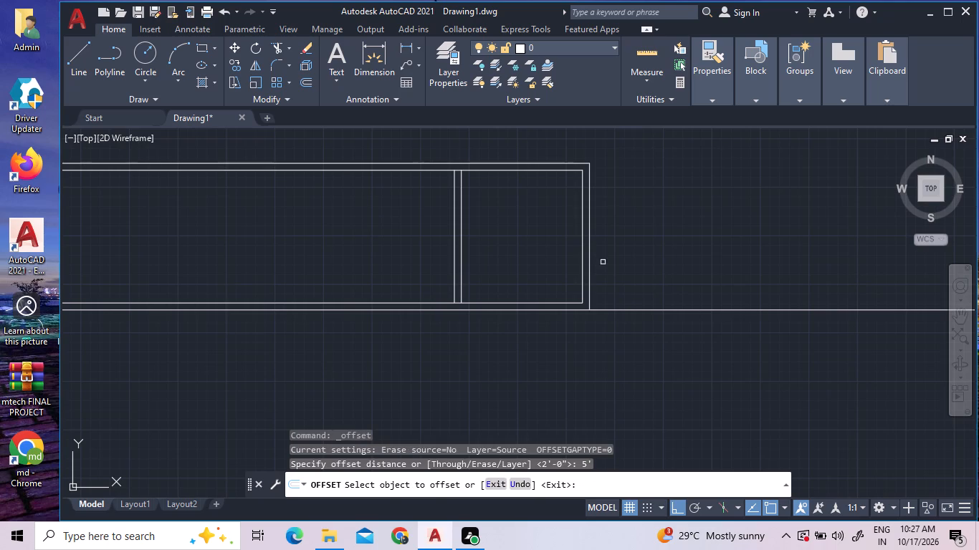
{"action": "left_click", "coordinate": [454, 249]}
{"action": "double_click", "coordinate": [436, 251]}
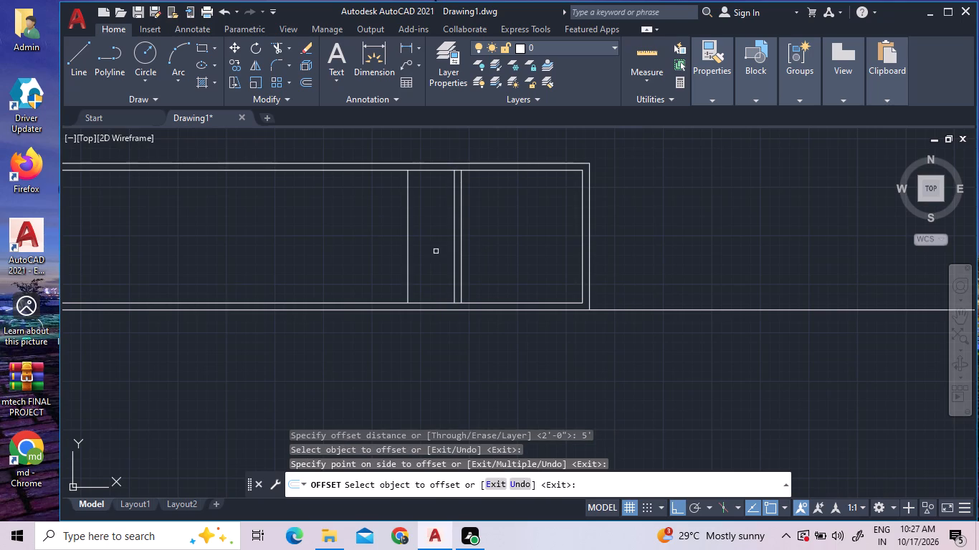
Offset the new vertical line 9" leftward to form a second partition wall in the lower strip.
{"action": "left_click", "coordinate": [306, 86]}
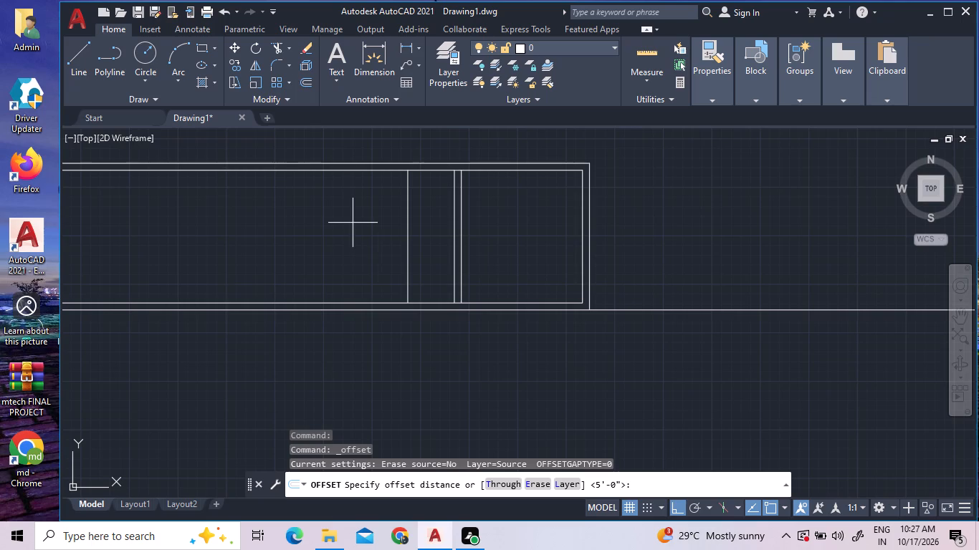
{"action": "key", "text": "9"}
{"action": "key", "text": "shift+quotedbl"}
{"action": "key", "text": "Return"}
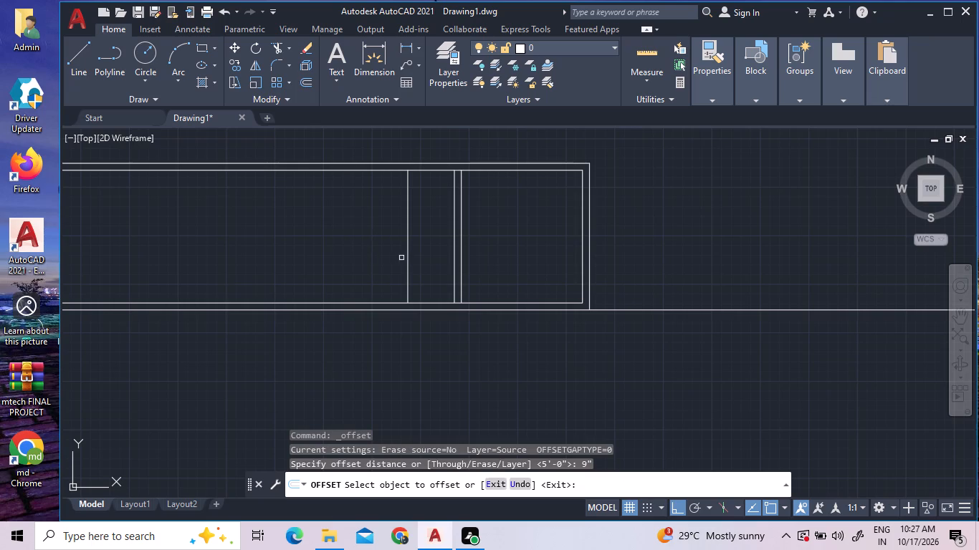
{"action": "left_click", "coordinate": [408, 261]}
{"action": "left_click", "coordinate": [366, 262]}
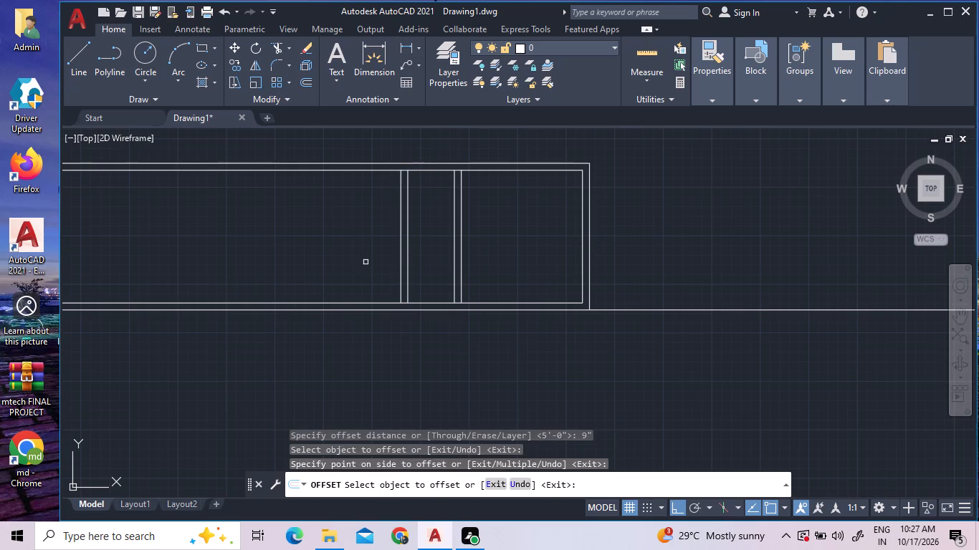
Offset the second partition wall's left line 13' leftward inside the lower strip.
{"action": "scroll", "coordinate": [383, 240], "scroll_direction": "down", "scroll_amount": 1}
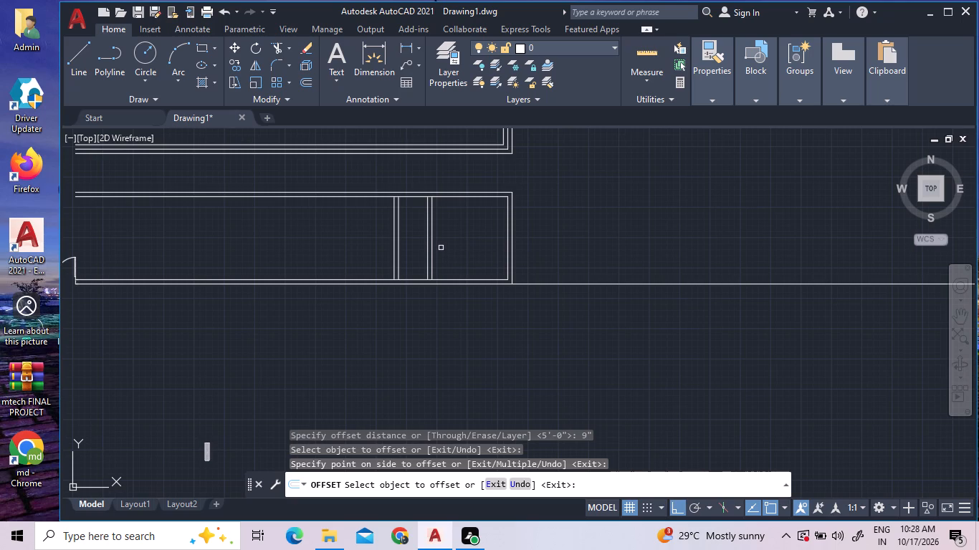
{"action": "left_click", "coordinate": [310, 82]}
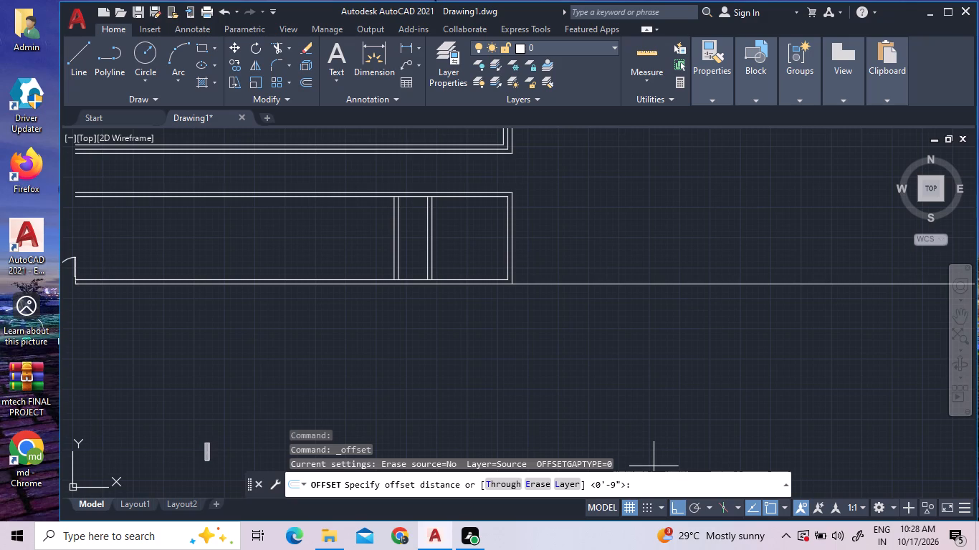
{"action": "type", "text": "13"}
{"action": "key", "text": "apostrophe"}
{"action": "key", "text": "Return"}
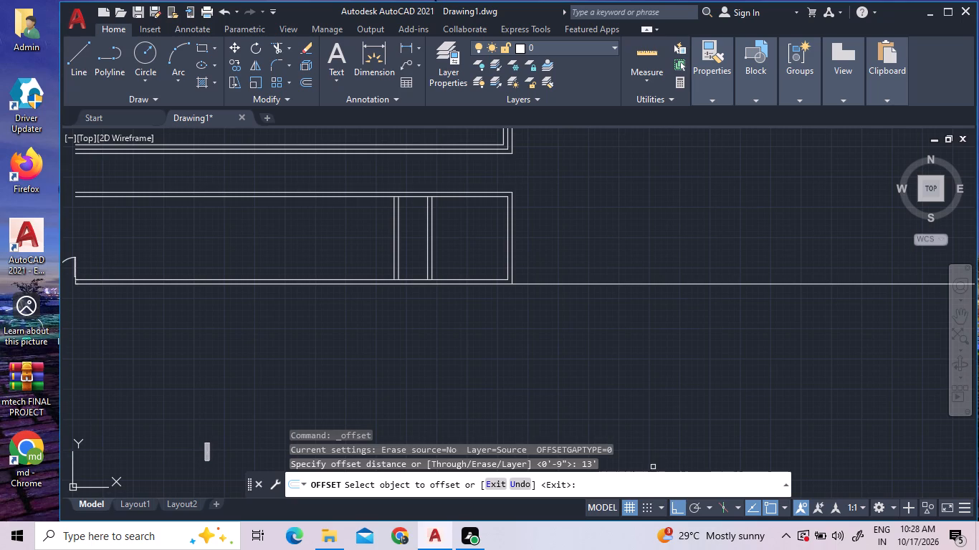
{"action": "left_click", "coordinate": [393, 257]}
{"action": "double_click", "coordinate": [380, 256]}
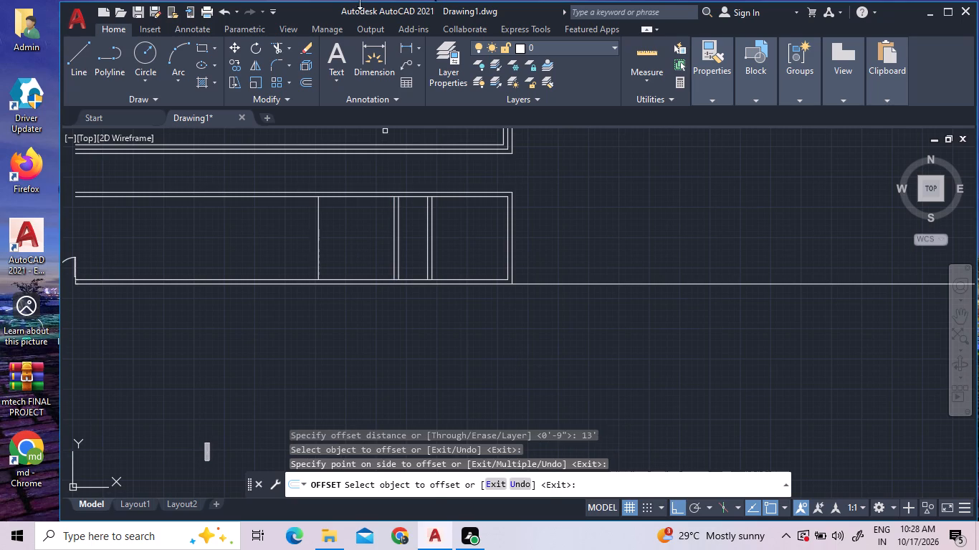
Offset the new vertical line 9" leftward to form a third partition wall in the lower strip.
{"action": "left_click", "coordinate": [302, 77]}
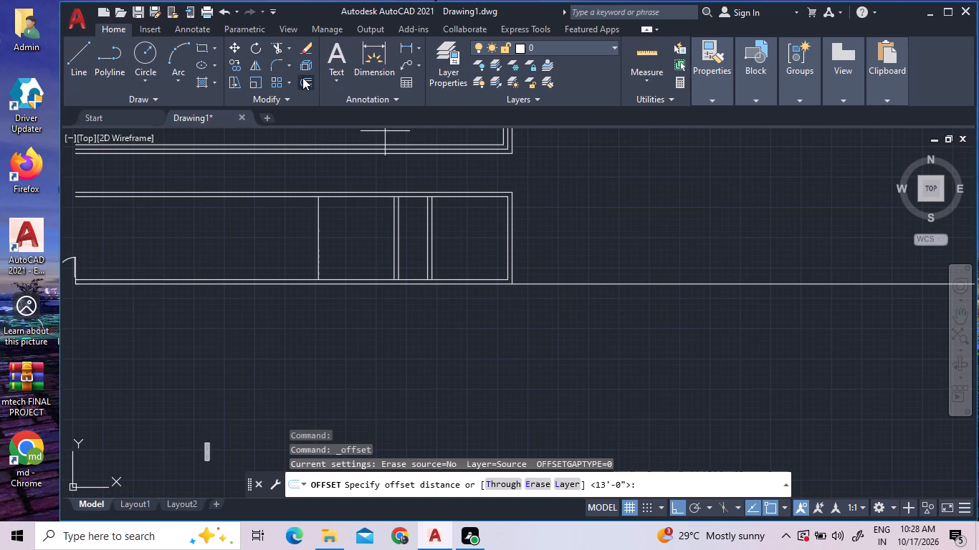
{"action": "key", "text": "9"}
{"action": "key", "text": "shift+quotedbl"}
{"action": "key", "text": "Return"}
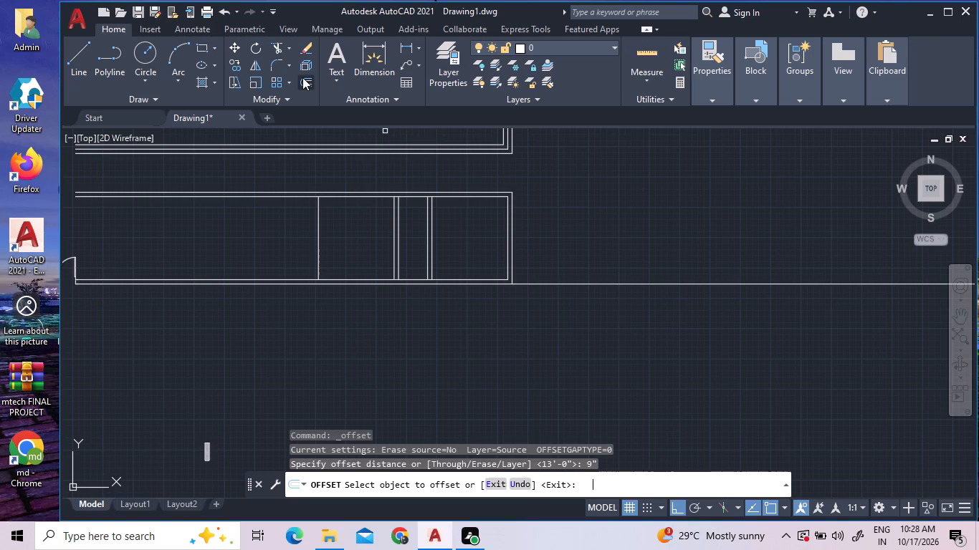
{"action": "double_click", "coordinate": [319, 226]}
{"action": "left_click", "coordinate": [295, 230]}
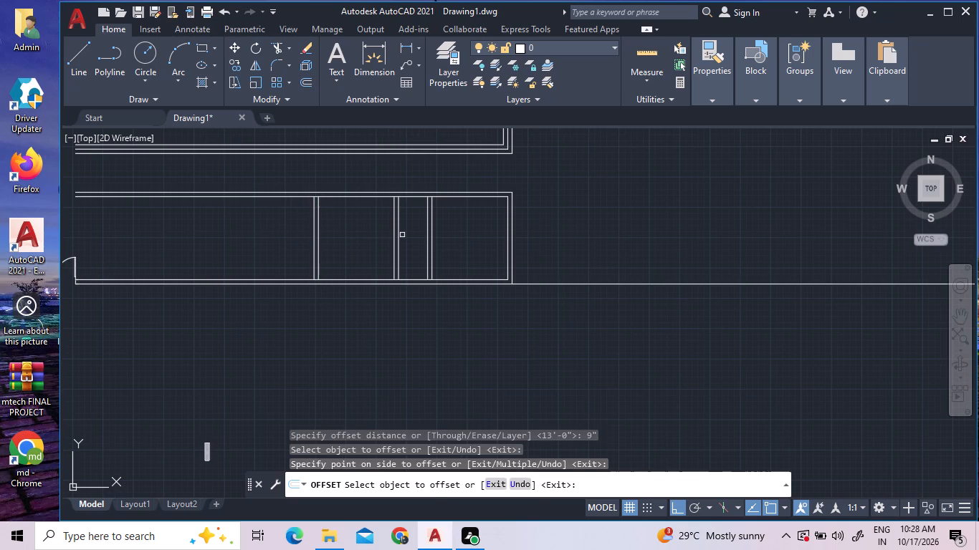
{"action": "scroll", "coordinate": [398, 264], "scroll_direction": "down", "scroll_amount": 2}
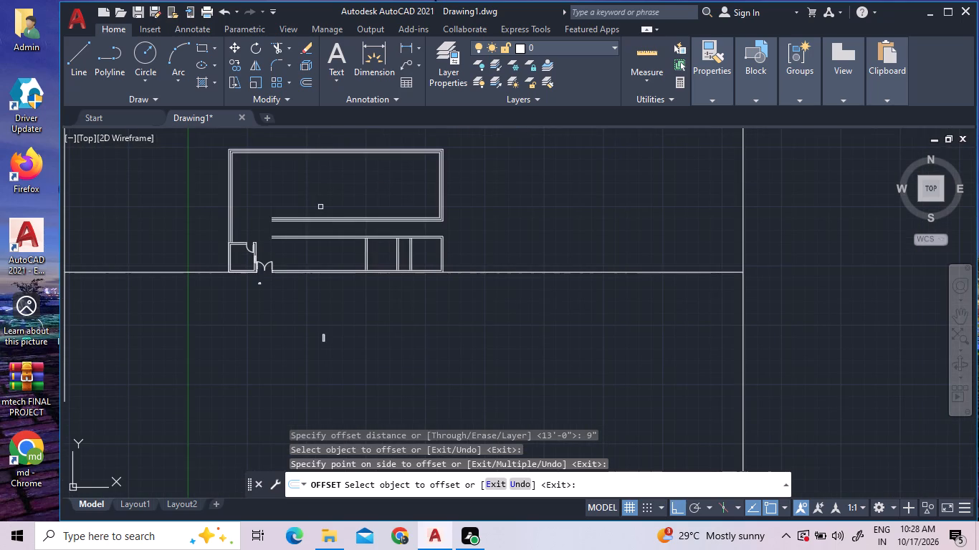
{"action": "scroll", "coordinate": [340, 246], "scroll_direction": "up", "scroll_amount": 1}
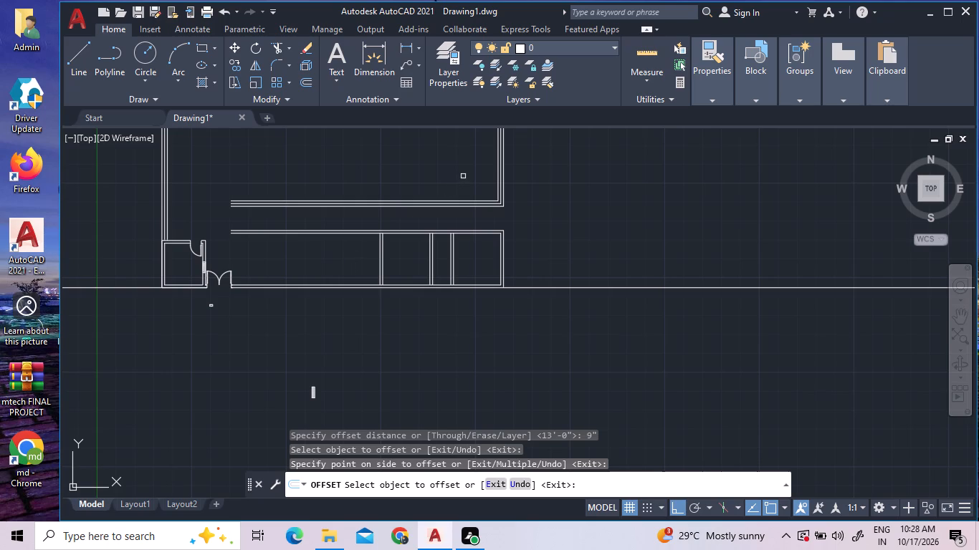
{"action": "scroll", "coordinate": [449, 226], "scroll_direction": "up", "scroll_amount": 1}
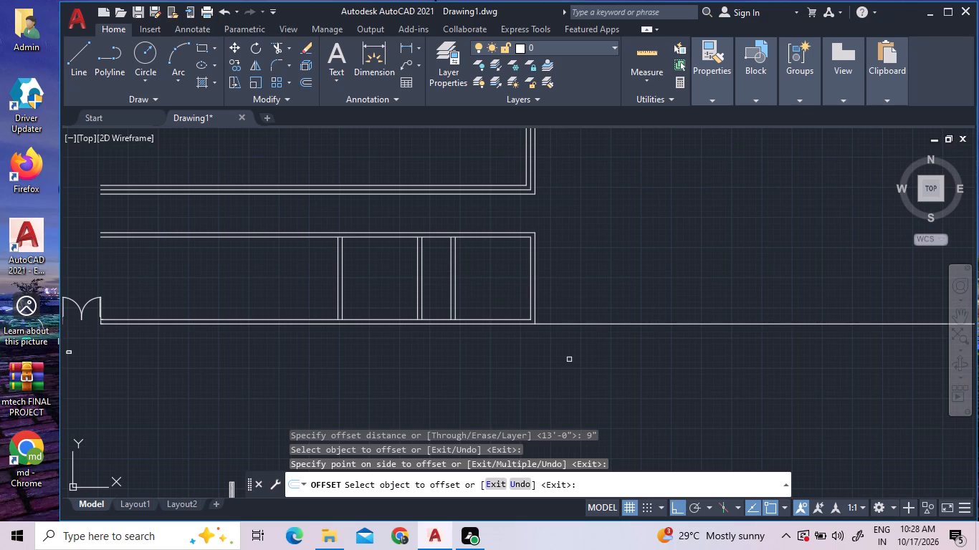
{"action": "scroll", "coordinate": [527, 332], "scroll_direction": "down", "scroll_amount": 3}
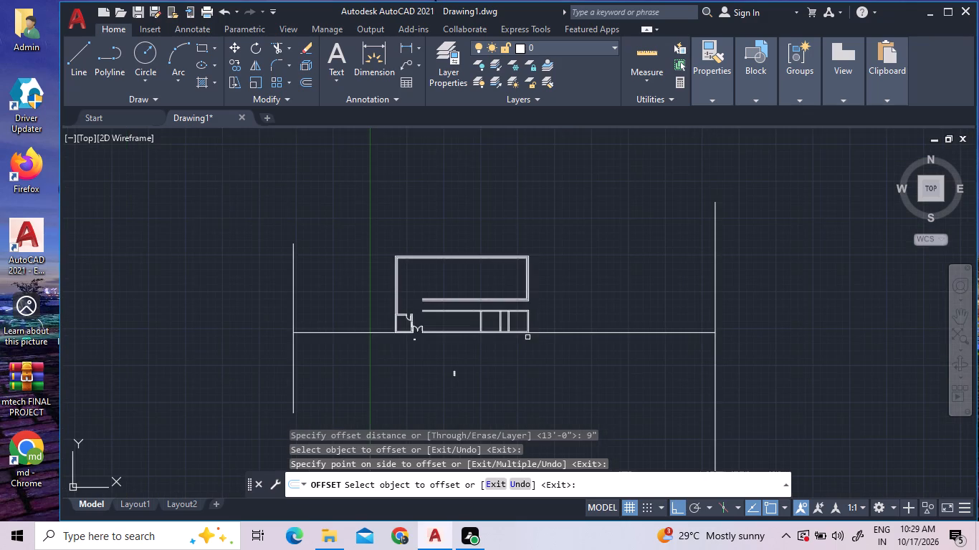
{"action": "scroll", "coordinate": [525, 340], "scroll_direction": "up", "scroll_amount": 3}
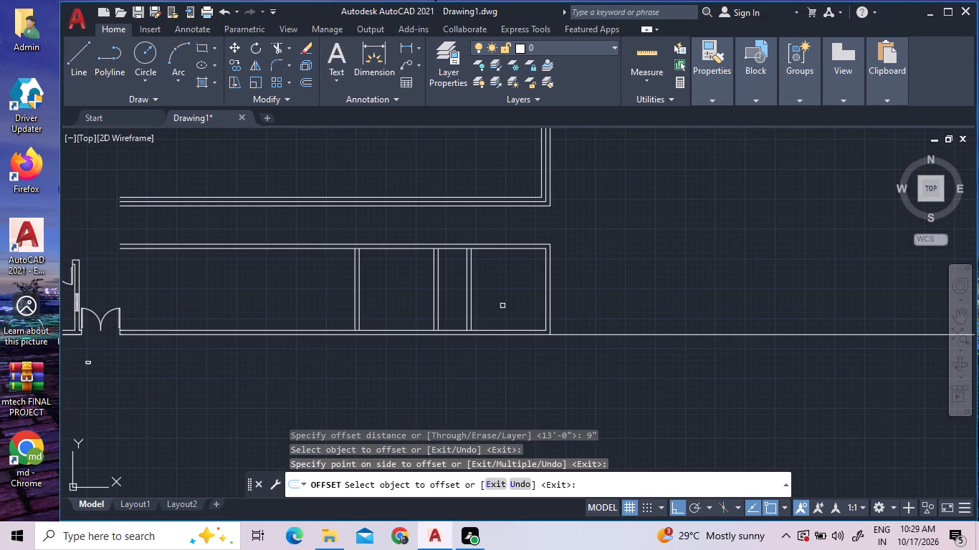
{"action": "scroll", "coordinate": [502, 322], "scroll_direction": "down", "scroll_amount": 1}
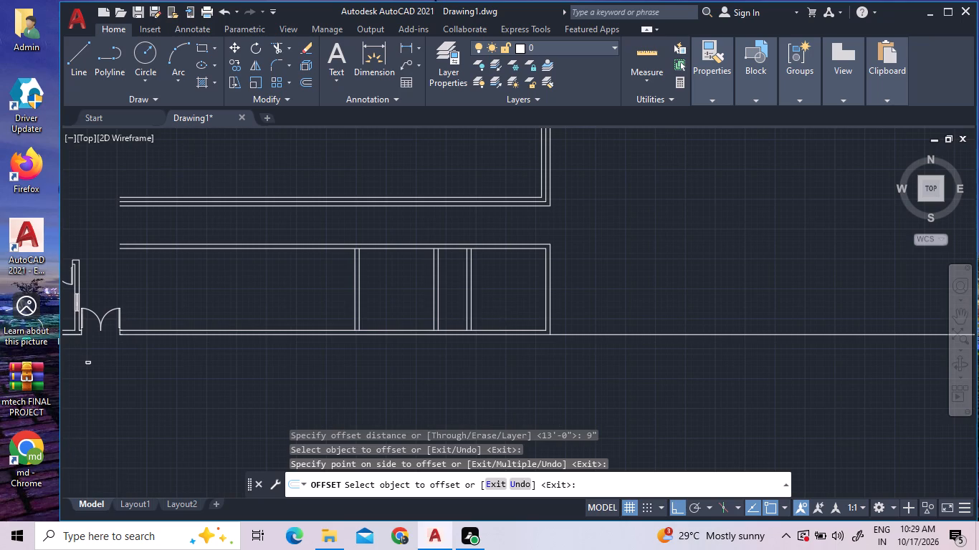
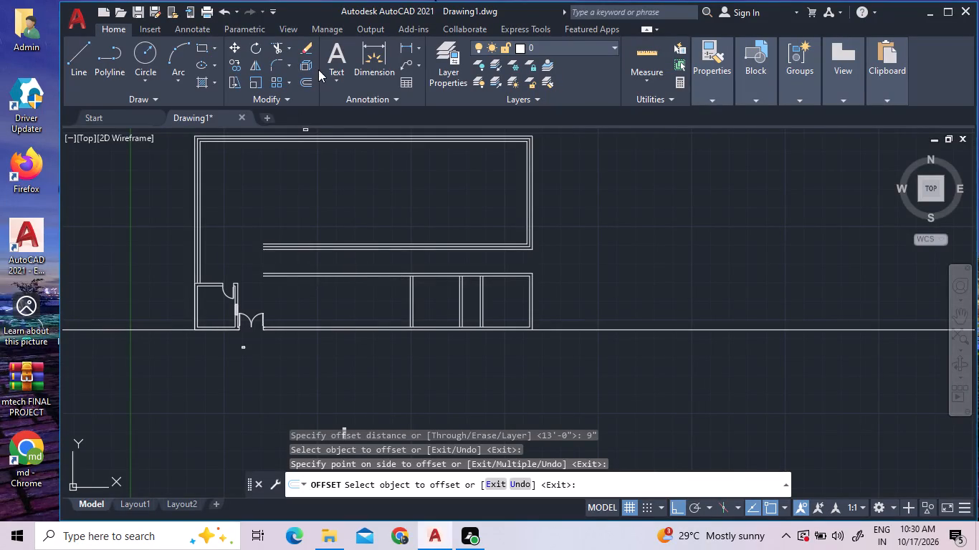
Trim the lower strip's upper inner wall line left of the third partition and across the ends of all three partition walls.
{"action": "left_click", "coordinate": [276, 44]}
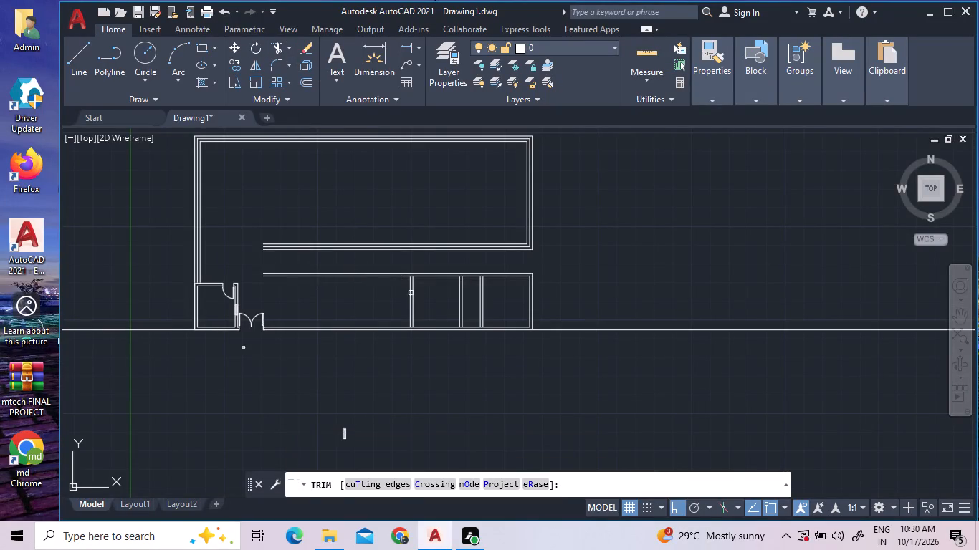
{"action": "scroll", "coordinate": [396, 274], "scroll_direction": "up", "scroll_amount": 2}
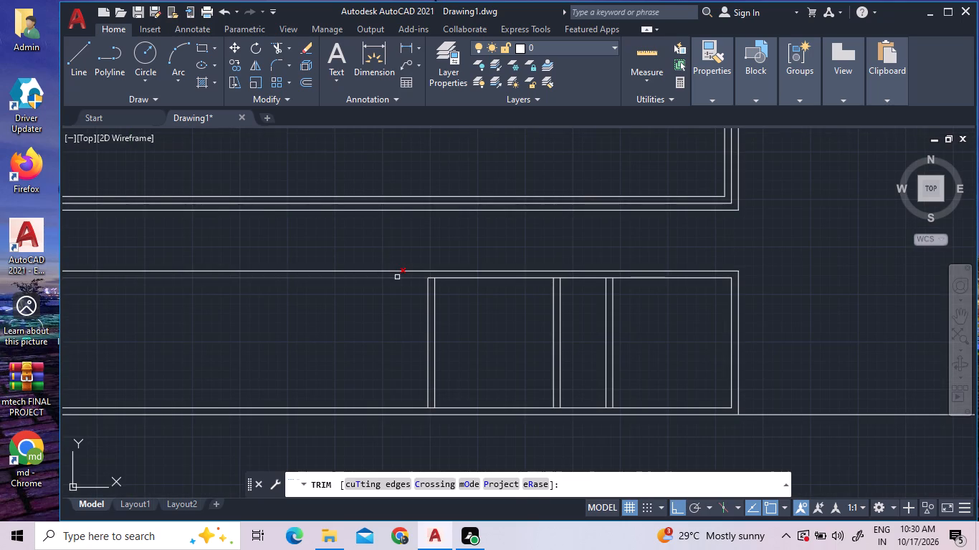
{"action": "left_click", "coordinate": [397, 277]}
{"action": "scroll", "coordinate": [439, 284], "scroll_direction": "up", "scroll_amount": 2}
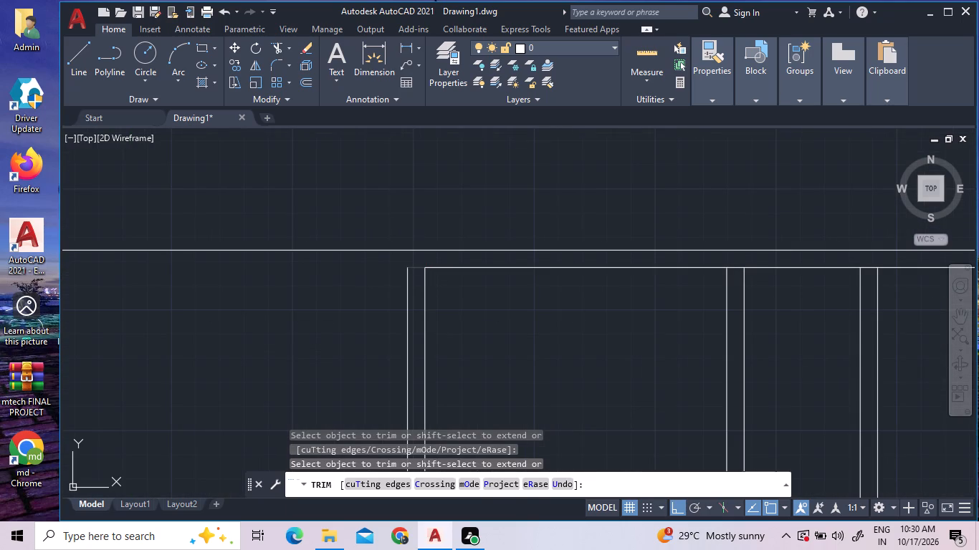
{"action": "left_click", "coordinate": [418, 267]}
{"action": "double_click", "coordinate": [739, 267]}
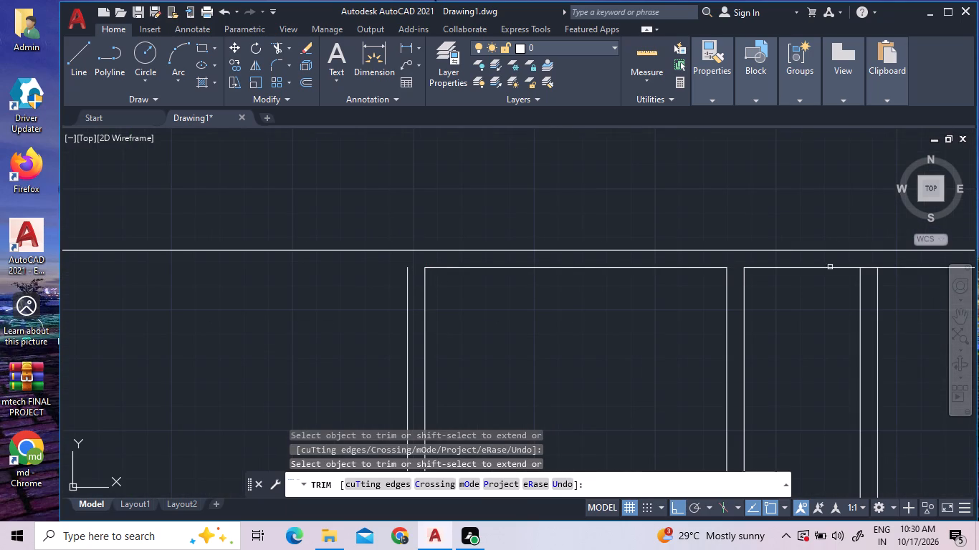
{"action": "double_click", "coordinate": [867, 267]}
{"action": "scroll", "coordinate": [634, 333], "scroll_direction": "down", "scroll_amount": 2}
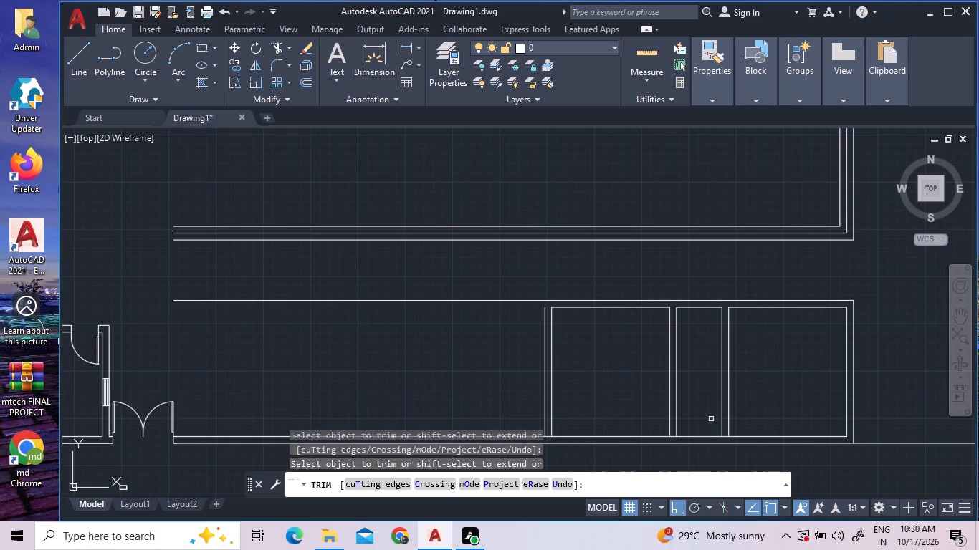
Trim the lower strip's bottom inner wall line across the thickness of each of the three partition walls.
{"action": "scroll", "coordinate": [699, 443], "scroll_direction": "up", "scroll_amount": 3}
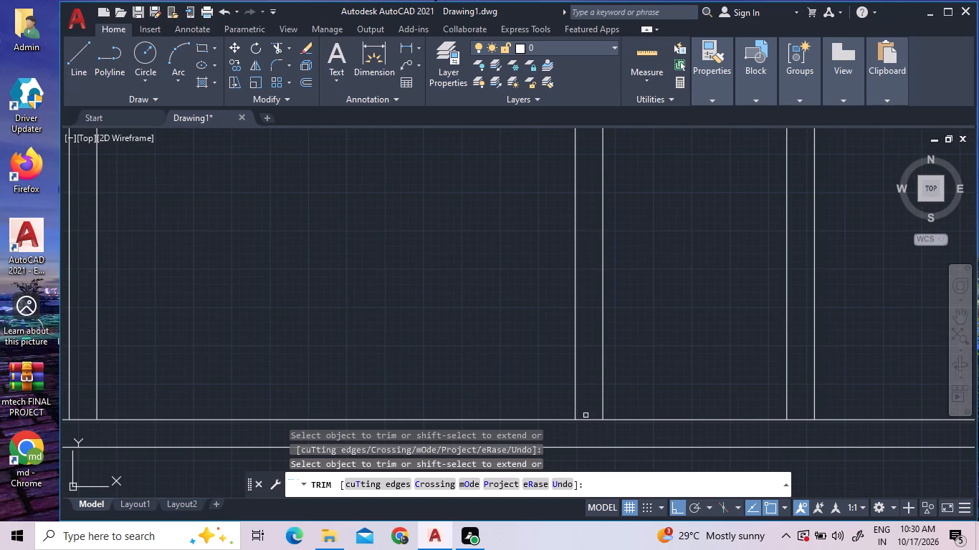
{"action": "left_click", "coordinate": [590, 418]}
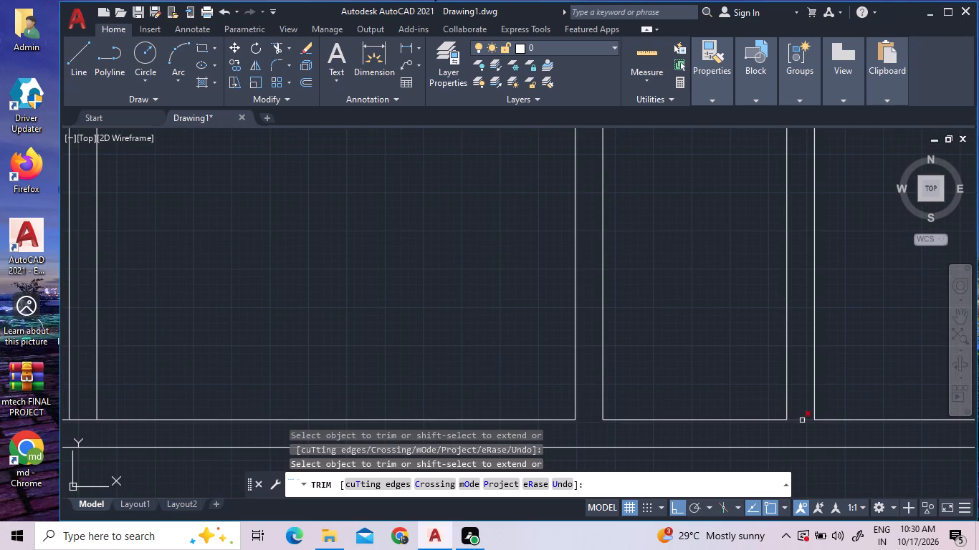
{"action": "double_click", "coordinate": [802, 420]}
{"action": "scroll", "coordinate": [525, 339], "scroll_direction": "down", "scroll_amount": 2}
{"action": "scroll", "coordinate": [340, 377], "scroll_direction": "up", "scroll_amount": 2}
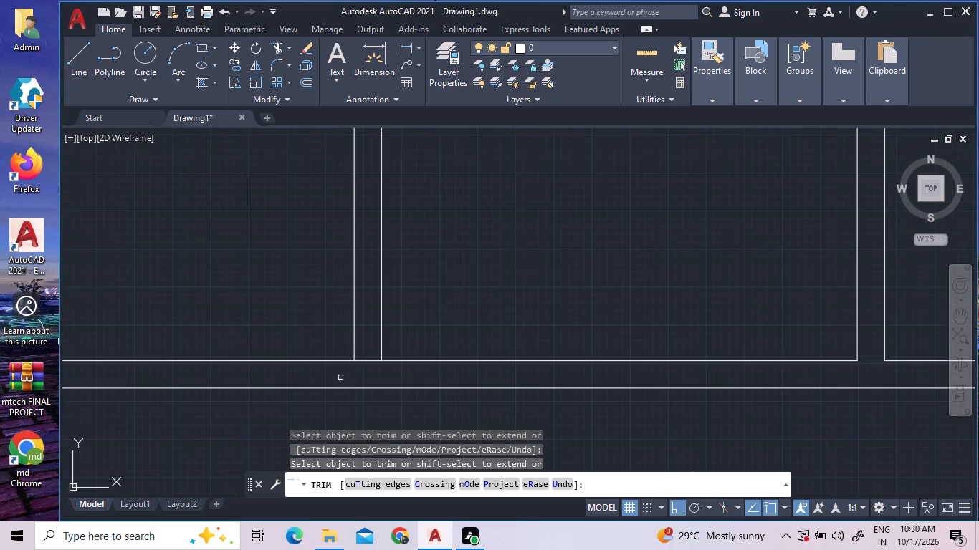
{"action": "double_click", "coordinate": [370, 362]}
{"action": "scroll", "coordinate": [367, 342], "scroll_direction": "down", "scroll_amount": 3}
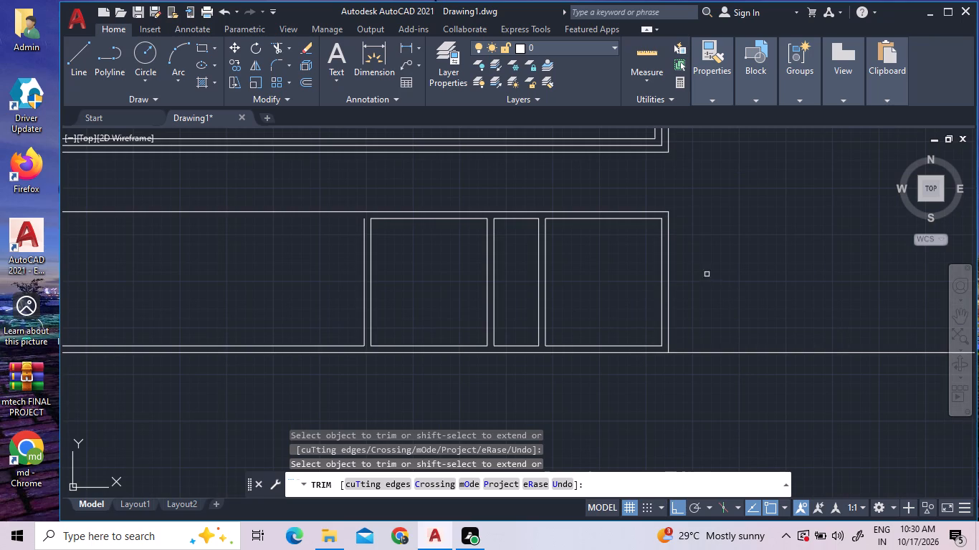
{"action": "right_click", "coordinate": [409, 190]}
{"action": "left_click", "coordinate": [425, 198]}
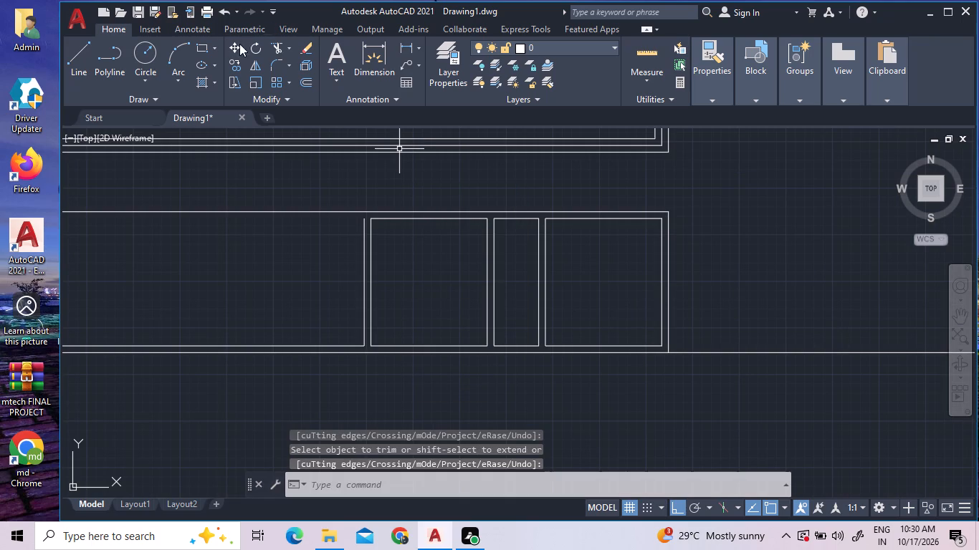
Extend the third partition wall's left line up to the lower strip's top outer line.
{"action": "left_click", "coordinate": [290, 52]}
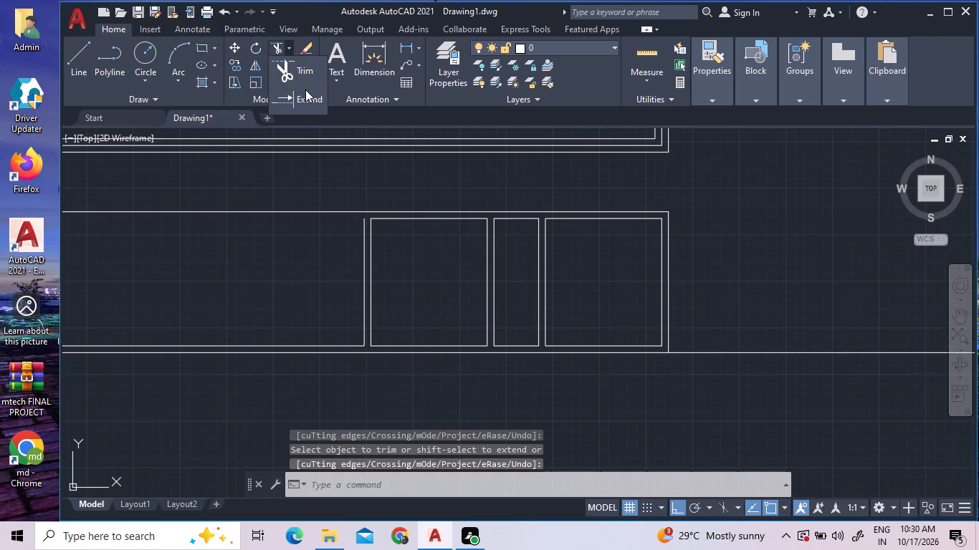
{"action": "left_click", "coordinate": [305, 90]}
{"action": "double_click", "coordinate": [362, 253]}
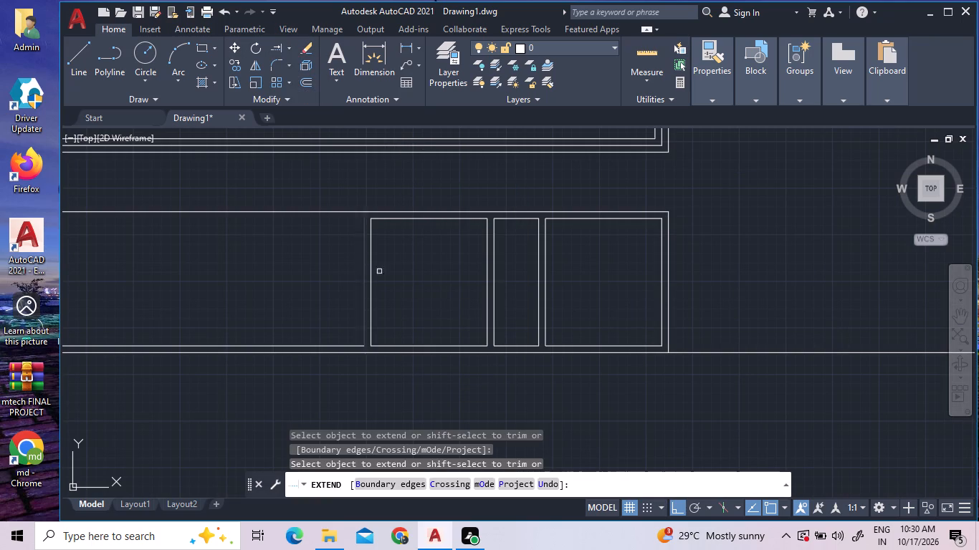
Extend the rightmost room's bottom inner line rightward through the outer wall to the far vertical construction line.
{"action": "left_click", "coordinate": [617, 345]}
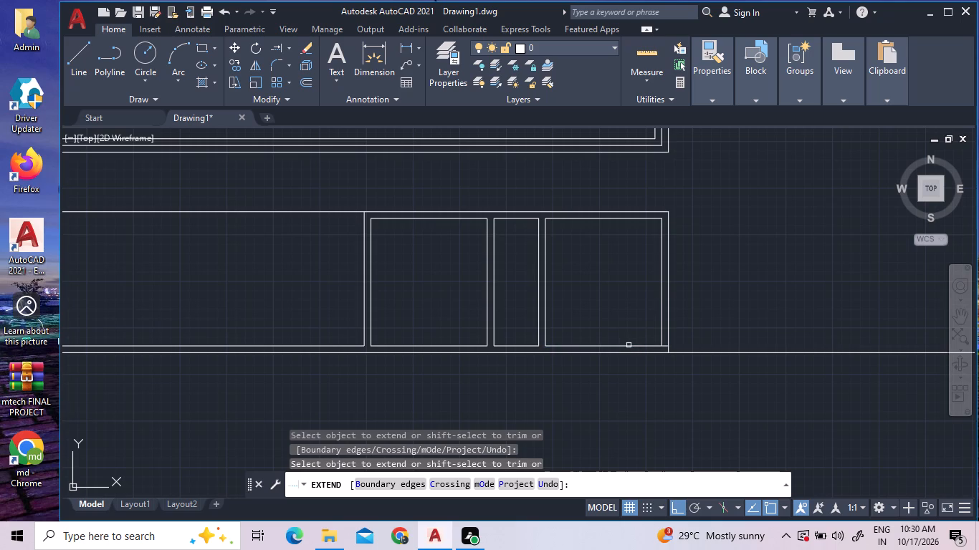
{"action": "scroll", "coordinate": [630, 345], "scroll_direction": "down", "scroll_amount": 4}
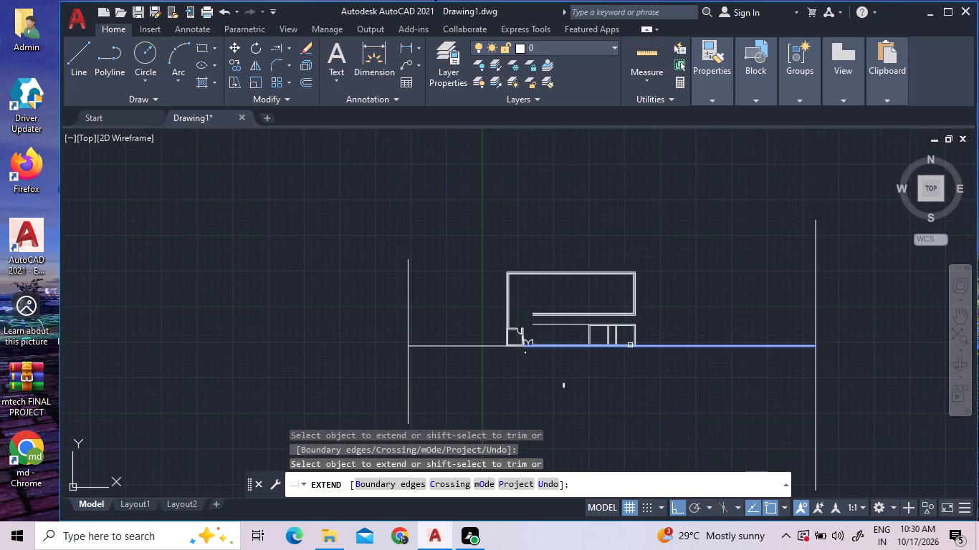
{"action": "scroll", "coordinate": [629, 345], "scroll_direction": "up", "scroll_amount": 3}
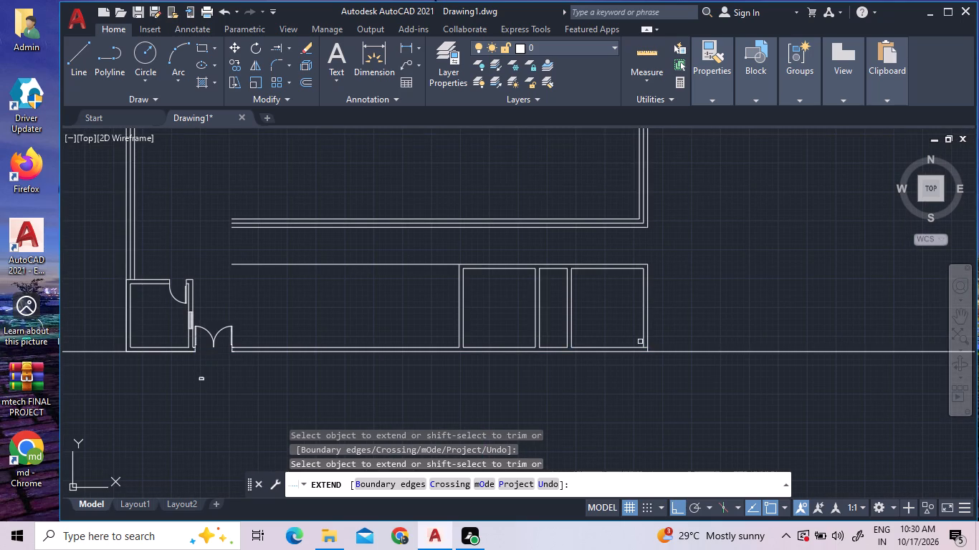
{"action": "scroll", "coordinate": [637, 343], "scroll_direction": "down", "scroll_amount": 2}
{"action": "double_click", "coordinate": [637, 344]}
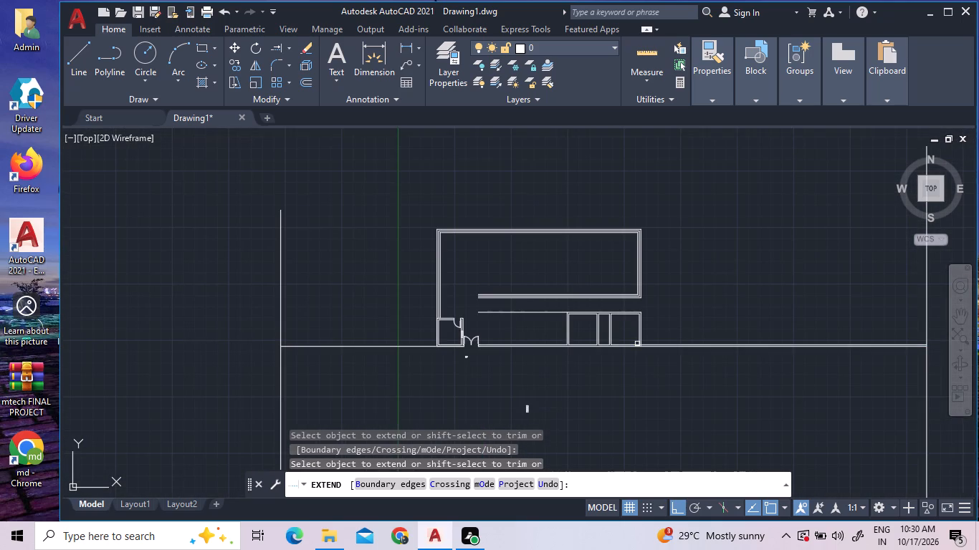
{"action": "scroll", "coordinate": [682, 317], "scroll_direction": "up", "scroll_amount": 2}
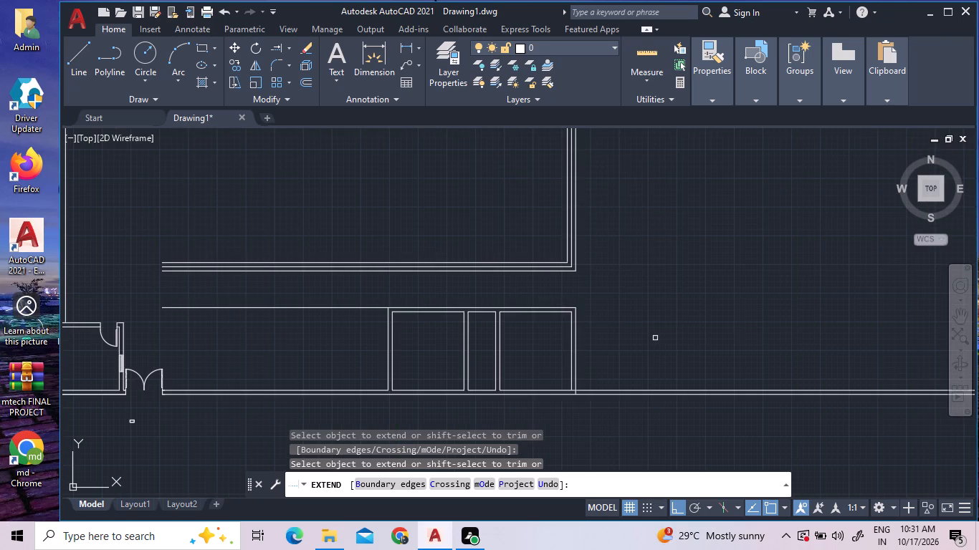
{"action": "right_click", "coordinate": [655, 338]}
{"action": "left_click", "coordinate": [704, 156]}
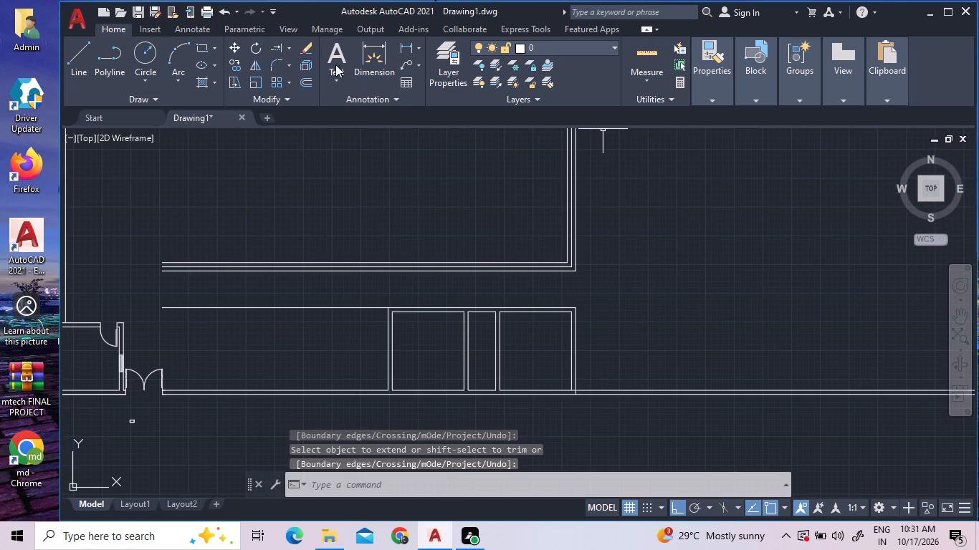
Trim the bottom inner line where it crosses the thickness of the rightmost room's outer wall.
{"action": "left_click", "coordinate": [290, 47]}
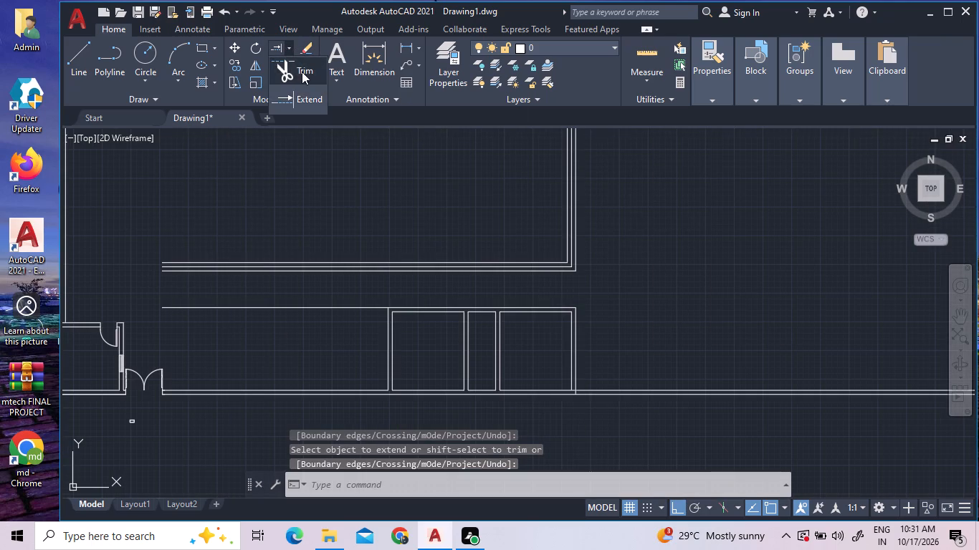
{"action": "left_click", "coordinate": [302, 72]}
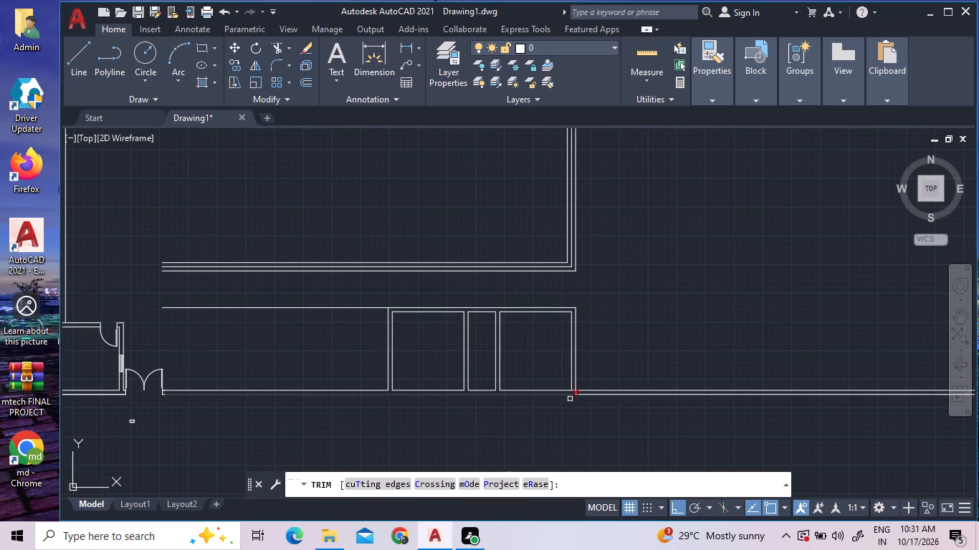
{"action": "scroll", "coordinate": [568, 400], "scroll_direction": "up", "scroll_amount": 3}
{"action": "double_click", "coordinate": [586, 358]}
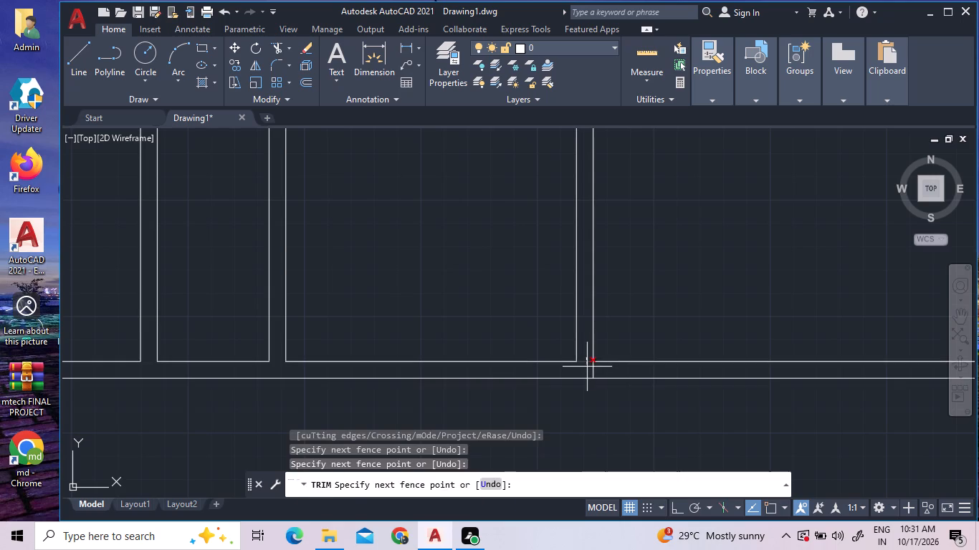
{"action": "left_click", "coordinate": [587, 367]}
{"action": "scroll", "coordinate": [601, 396], "scroll_direction": "down", "scroll_amount": 2}
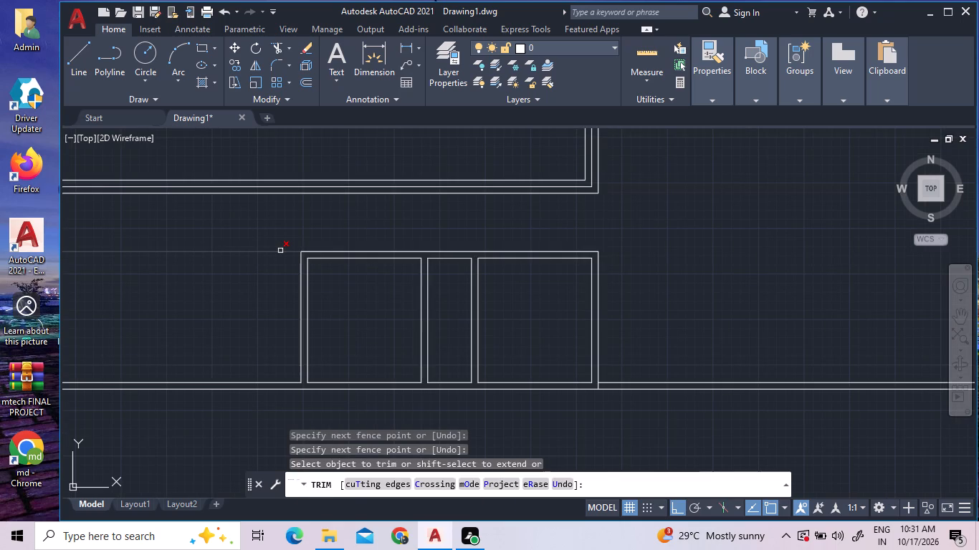
Trim away the lower strip's top outer line to the left of the third partition wall.
{"action": "left_click", "coordinate": [280, 251]}
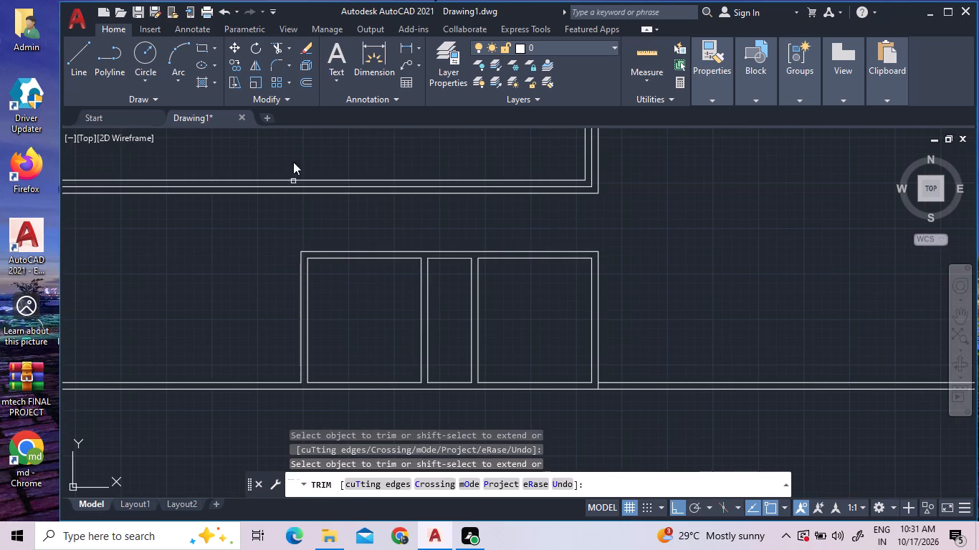
Extend the third partition wall's left line up across the gap to the innermost bottom wall line of the upper block.
{"action": "left_click", "coordinate": [289, 48]}
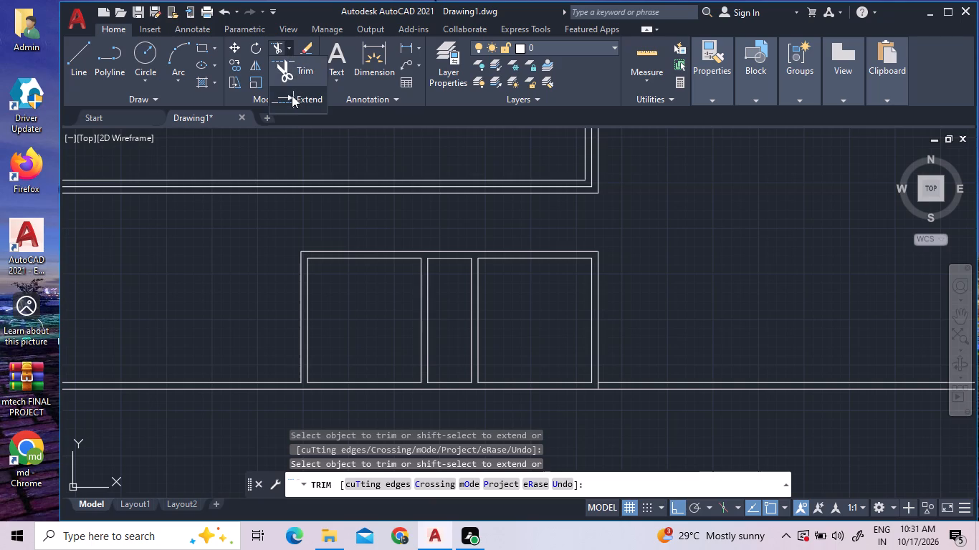
{"action": "left_click", "coordinate": [293, 98]}
{"action": "left_click", "coordinate": [300, 263]}
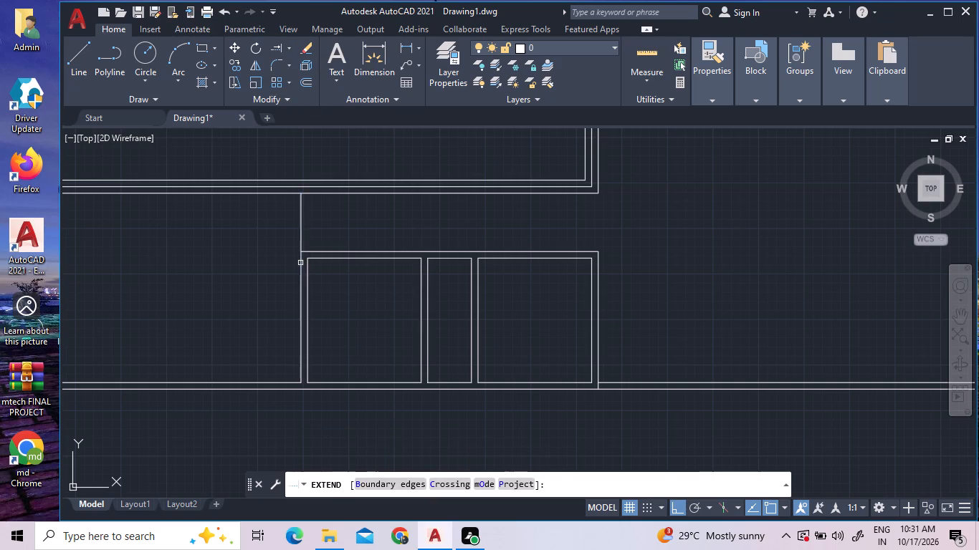
{"action": "left_click", "coordinate": [302, 231]}
{"action": "double_click", "coordinate": [302, 217]}
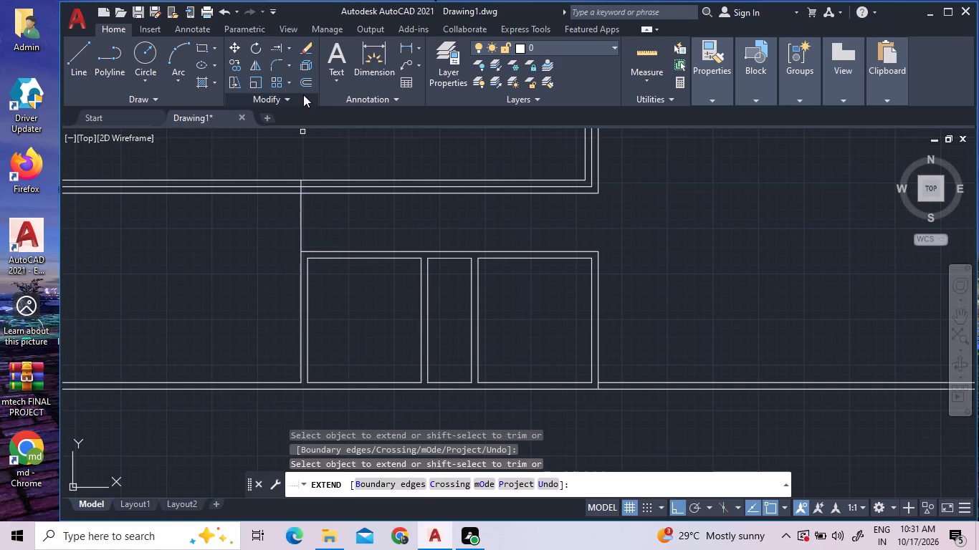
Trim the upper block's three bottom wall lines to the left of the extended partition line.
{"action": "left_click", "coordinate": [288, 50]}
{"action": "left_click", "coordinate": [285, 61]}
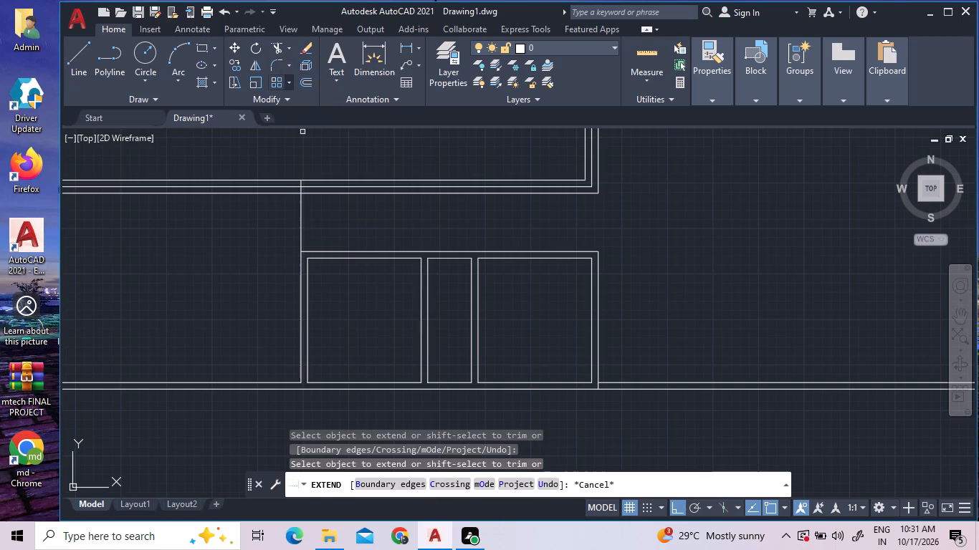
{"action": "left_click", "coordinate": [282, 178]}
{"action": "left_click", "coordinate": [276, 213]}
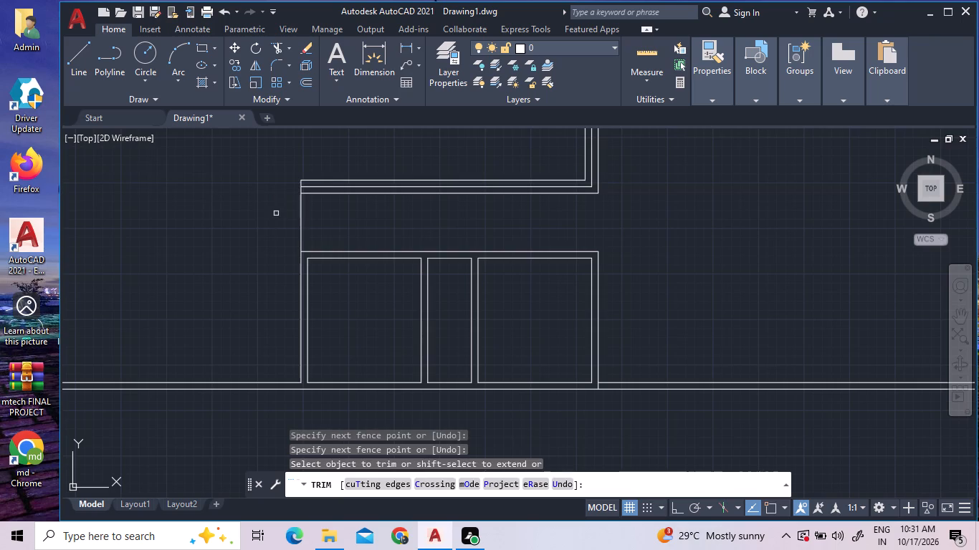
Trim the extended partition line out of the gap between the upper block and the lower strip.
{"action": "scroll", "coordinate": [285, 246], "scroll_direction": "down", "scroll_amount": 1}
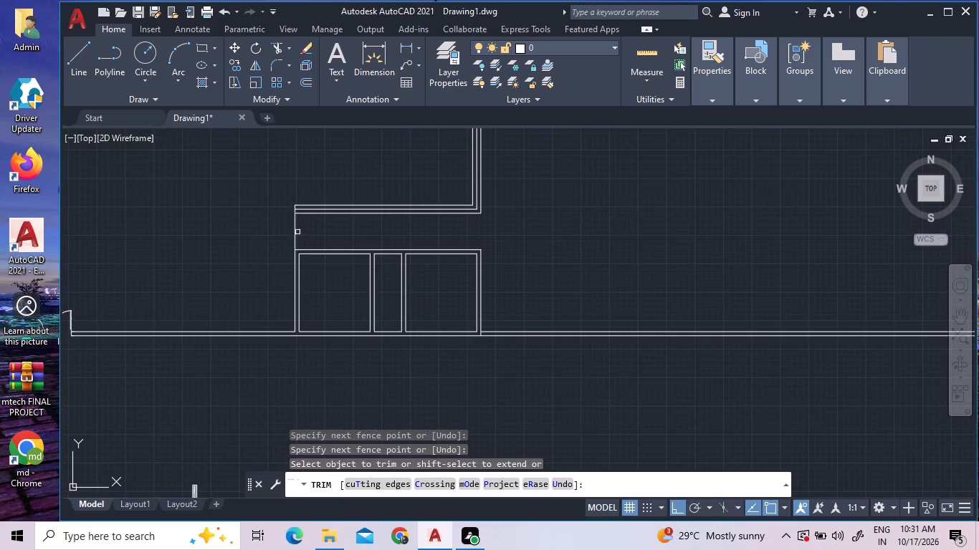
{"action": "left_click", "coordinate": [297, 232]}
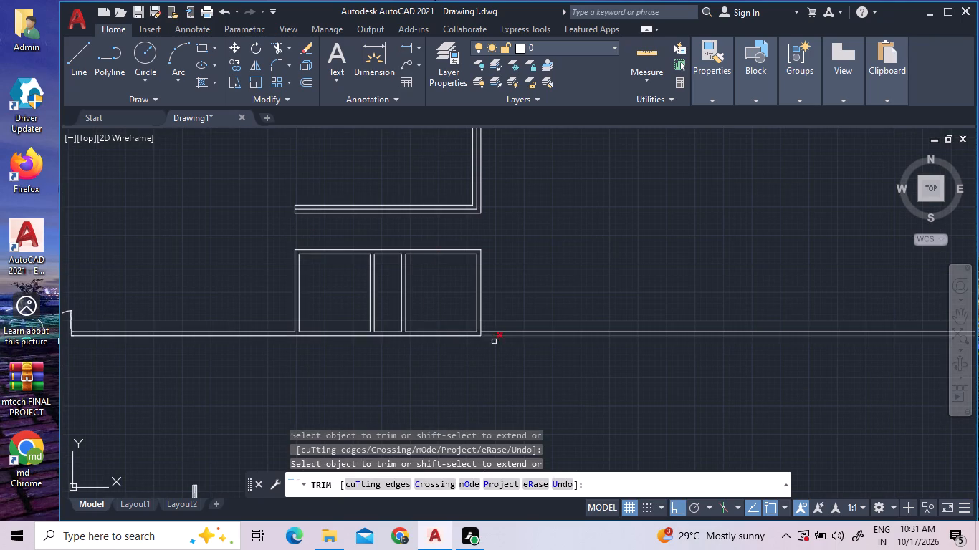
Trim the short vertical stub between the two bottom wall lines at the rightmost room's outer corner.
{"action": "scroll", "coordinate": [491, 349], "scroll_direction": "up", "scroll_amount": 2}
{"action": "left_click", "coordinate": [461, 311]}
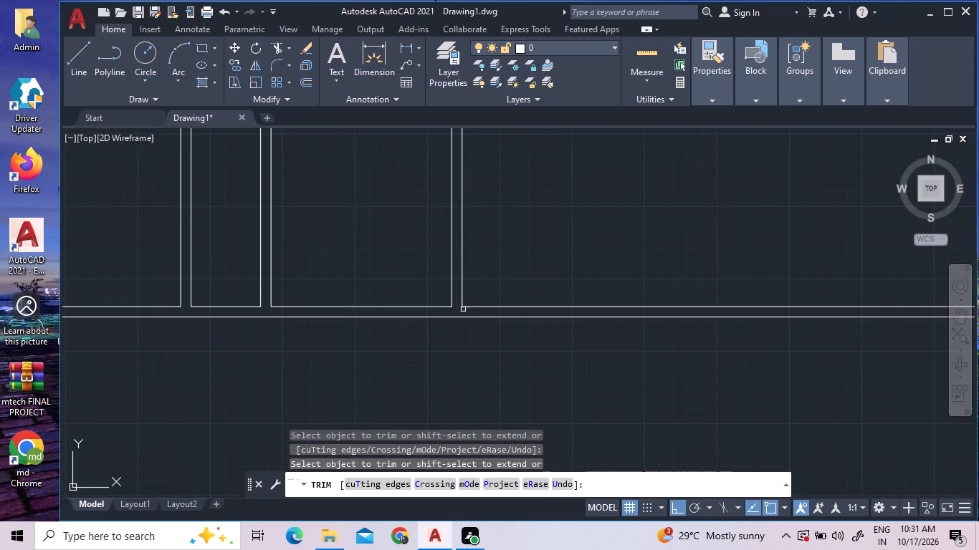
{"action": "scroll", "coordinate": [517, 274], "scroll_direction": "down", "scroll_amount": 2}
{"action": "middle_click_drag", "start_coordinate": [522, 269], "coordinate": [262, 287]}
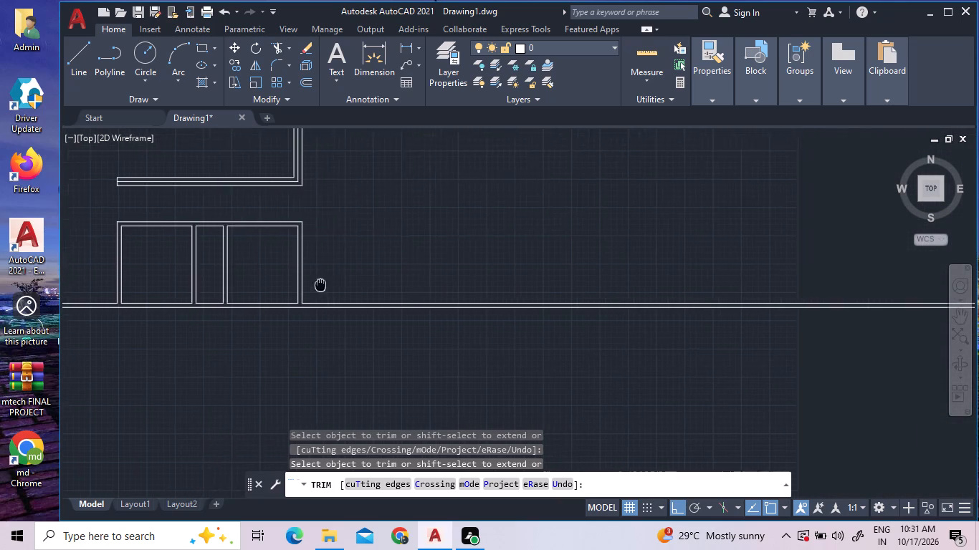
{"action": "middle_click_drag", "start_coordinate": [262, 287], "coordinate": [246, 326]}
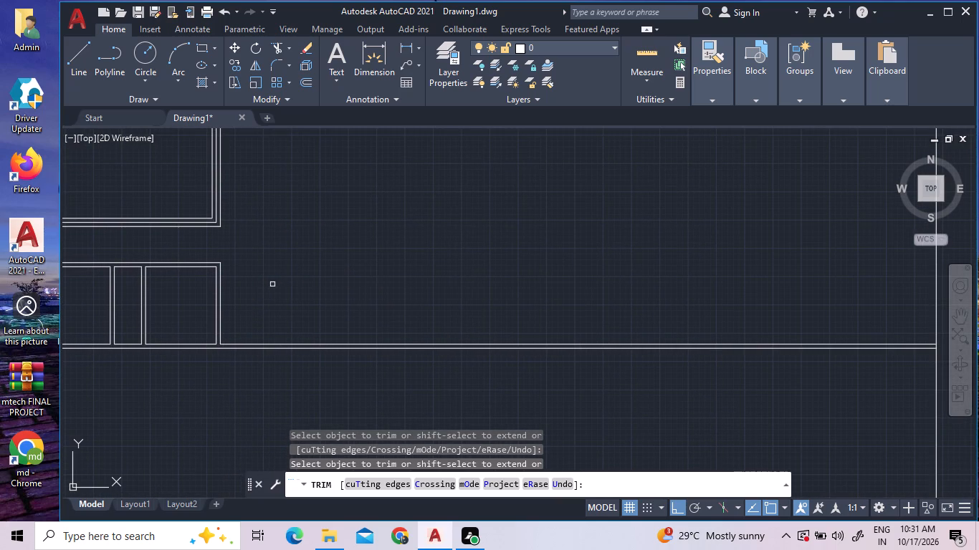
{"action": "right_click", "coordinate": [292, 281]}
{"action": "left_click", "coordinate": [311, 285]}
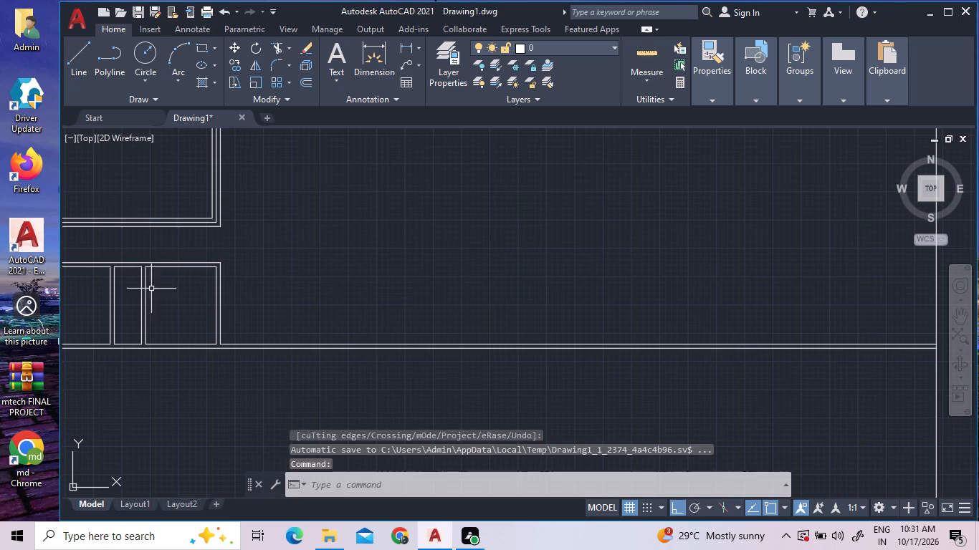
{"action": "scroll", "coordinate": [118, 329], "scroll_direction": "up", "scroll_amount": 1}
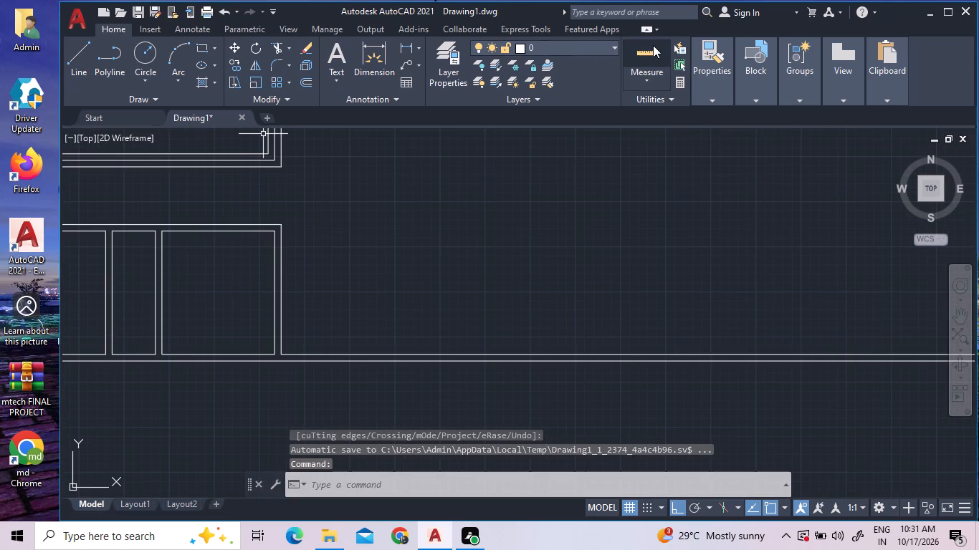
Offset the inner bottom wall line beyond the rightmost lower-strip room 5' upward.
{"action": "left_click", "coordinate": [658, 46]}
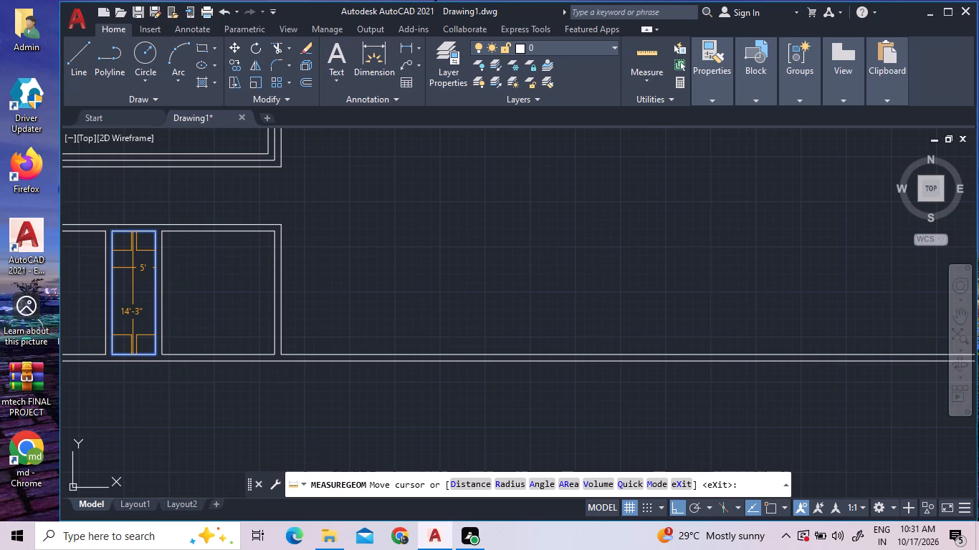
{"action": "left_click", "coordinate": [307, 84]}
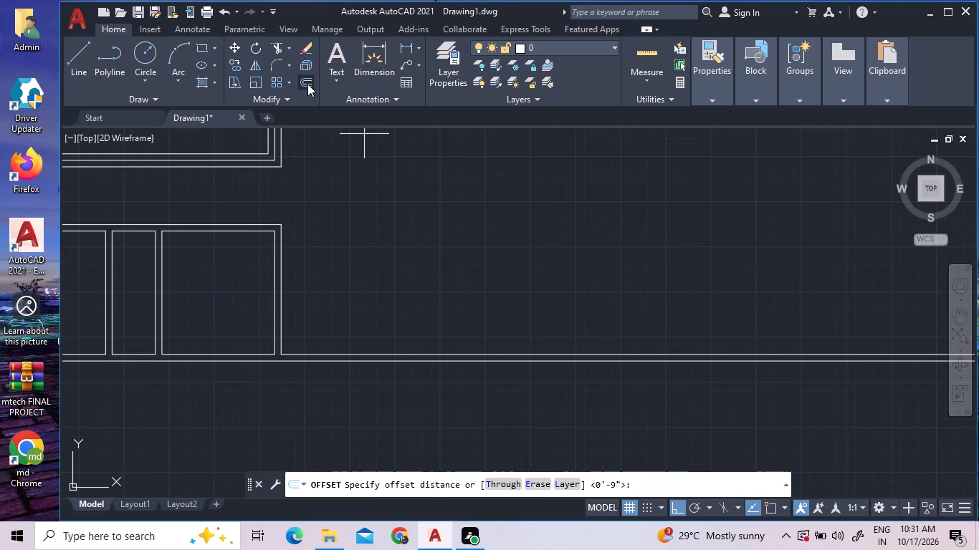
{"action": "type", "text": "5'"}
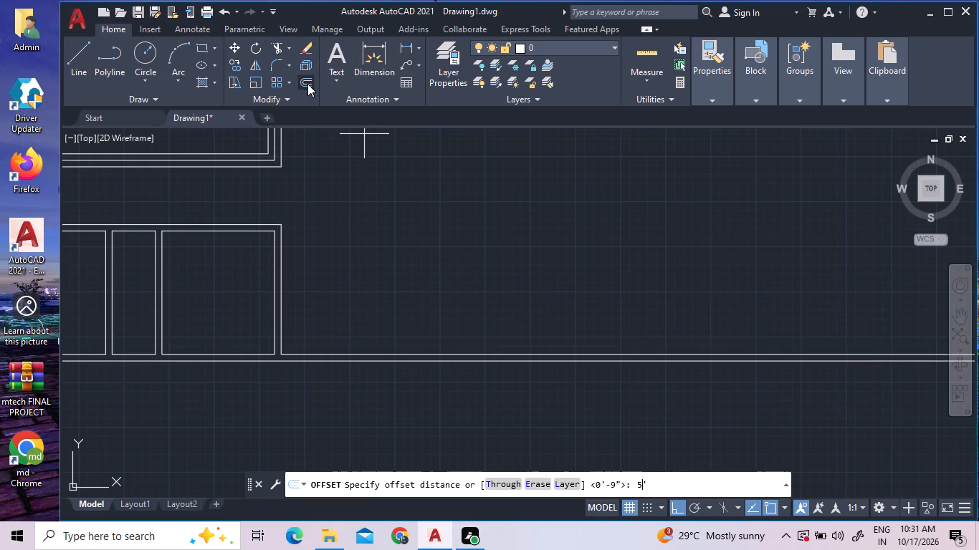
{"action": "key", "text": "Return"}
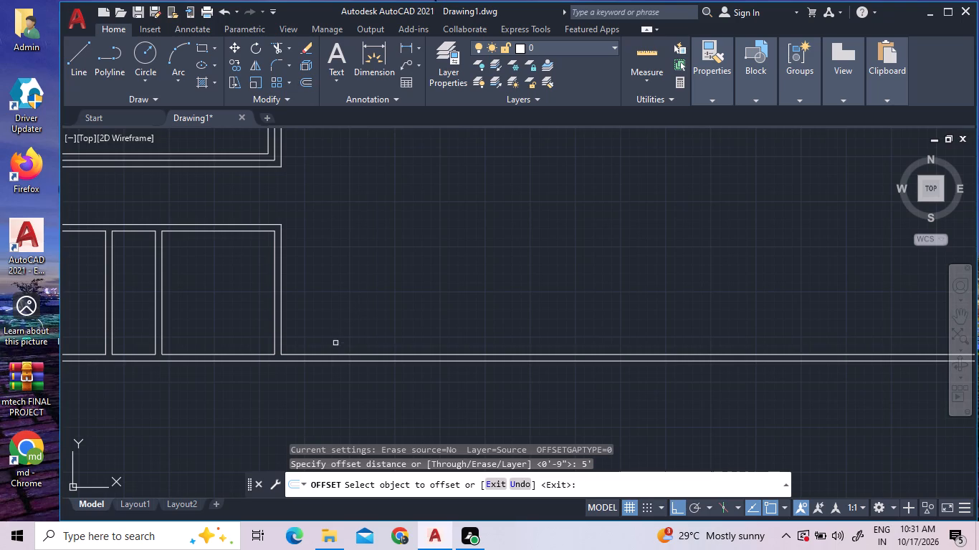
{"action": "left_click", "coordinate": [329, 354]}
{"action": "left_click", "coordinate": [329, 332]}
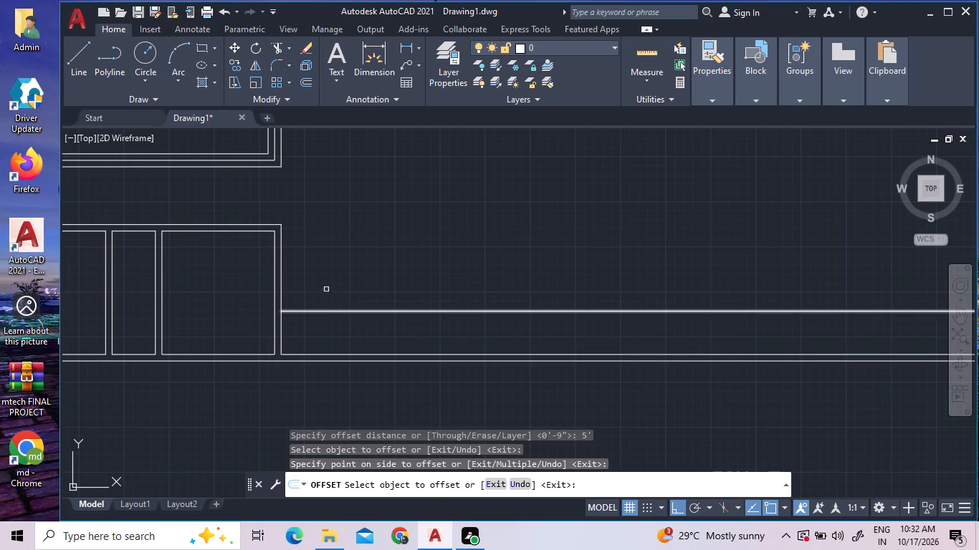
Offset the new horizontal line 9" upward to give the strip wall its thickness.
{"action": "left_click", "coordinate": [310, 85]}
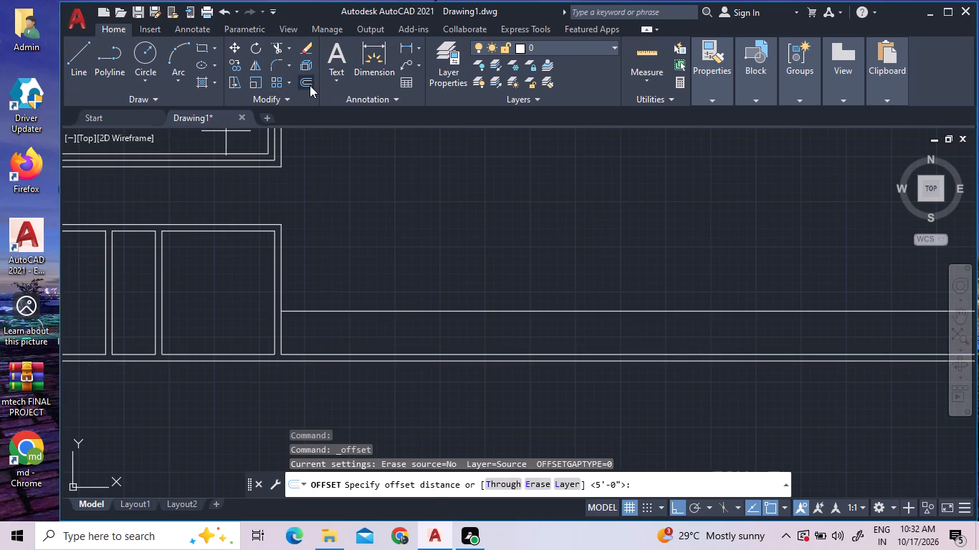
{"action": "left_click", "coordinate": [310, 85]}
{"action": "key", "text": "9"}
{"action": "key", "text": "shift+quotedbl"}
{"action": "key", "text": "Return"}
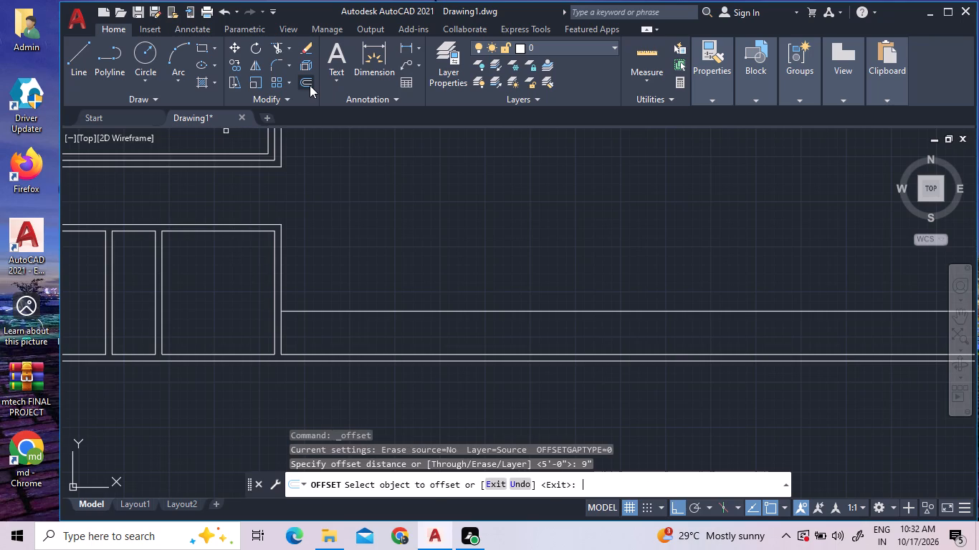
{"action": "left_click", "coordinate": [344, 310]}
{"action": "left_click", "coordinate": [343, 291]}
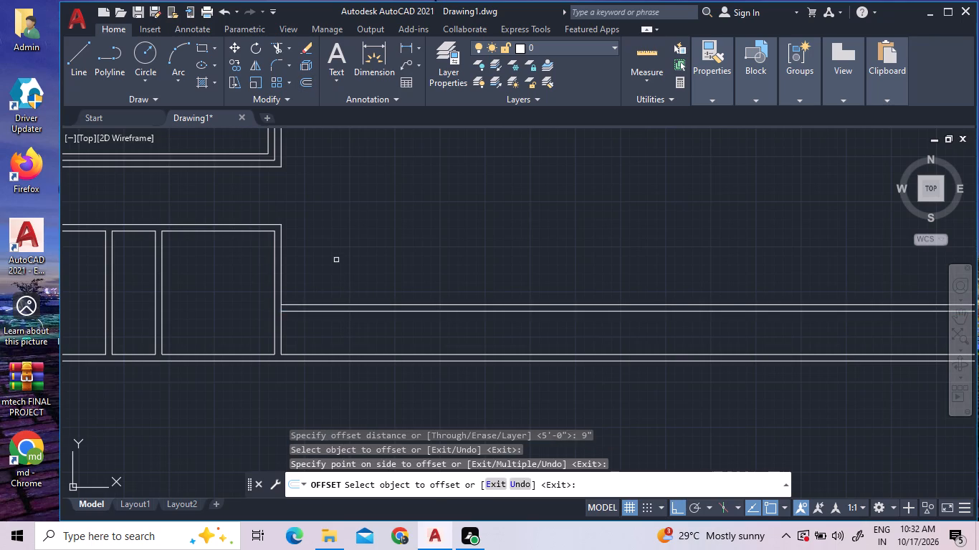
Extend the upper line of the new 9" wall to the inner line of the rightmost room's right wall.
{"action": "scroll", "coordinate": [336, 260], "scroll_direction": "down", "scroll_amount": 1}
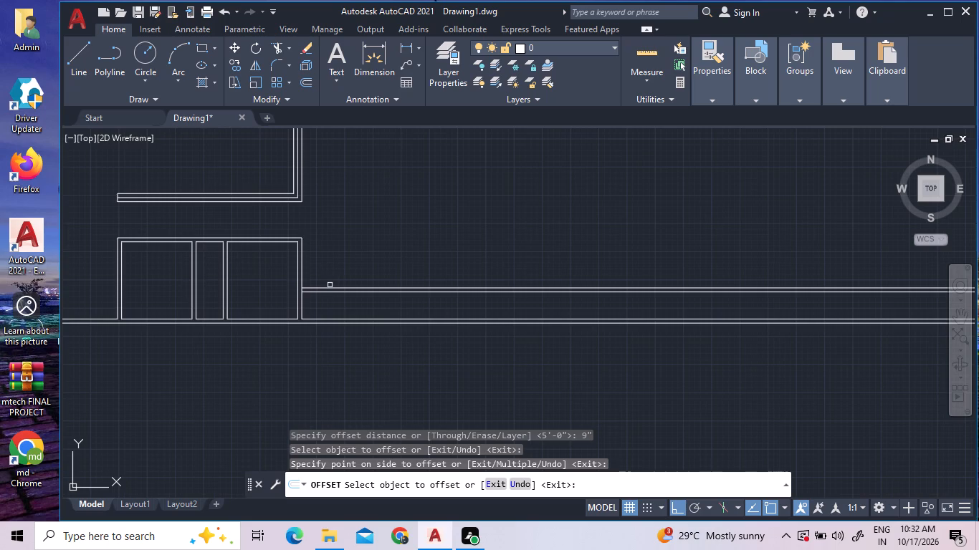
{"action": "scroll", "coordinate": [330, 285], "scroll_direction": "up", "scroll_amount": 2}
{"action": "middle_click_drag", "start_coordinate": [330, 271], "coordinate": [211, 273]}
{"action": "scroll", "coordinate": [211, 273], "scroll_direction": "down", "scroll_amount": 1}
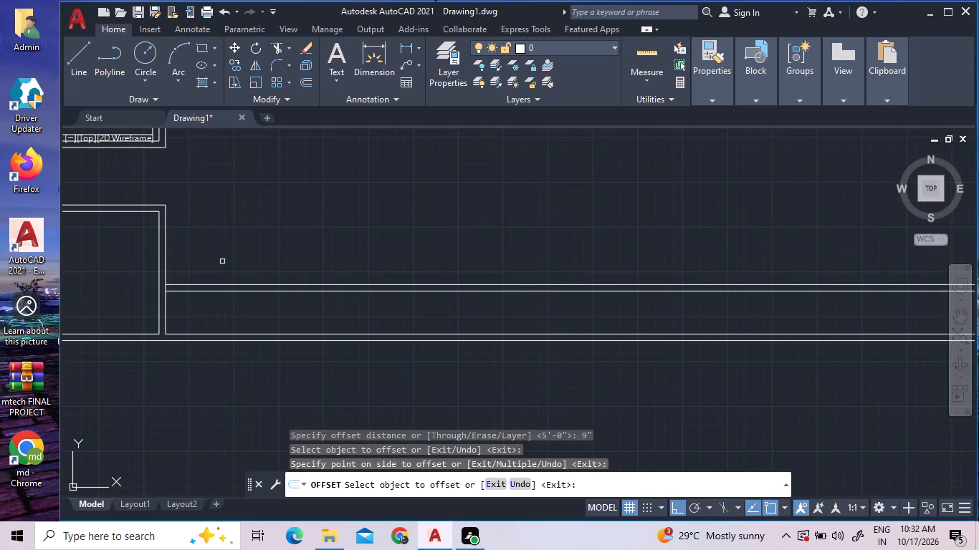
{"action": "left_click", "coordinate": [290, 46]}
{"action": "left_click", "coordinate": [303, 95]}
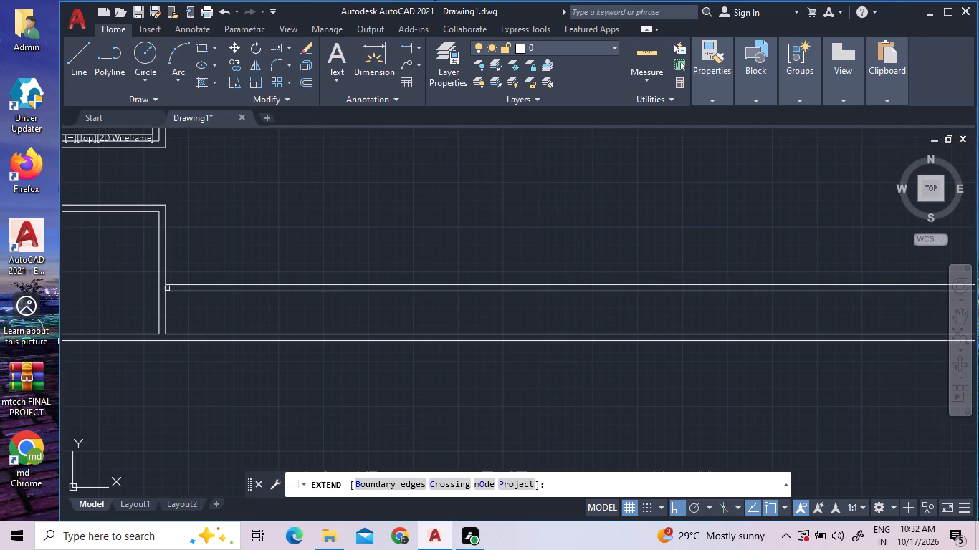
{"action": "left_click", "coordinate": [171, 284]}
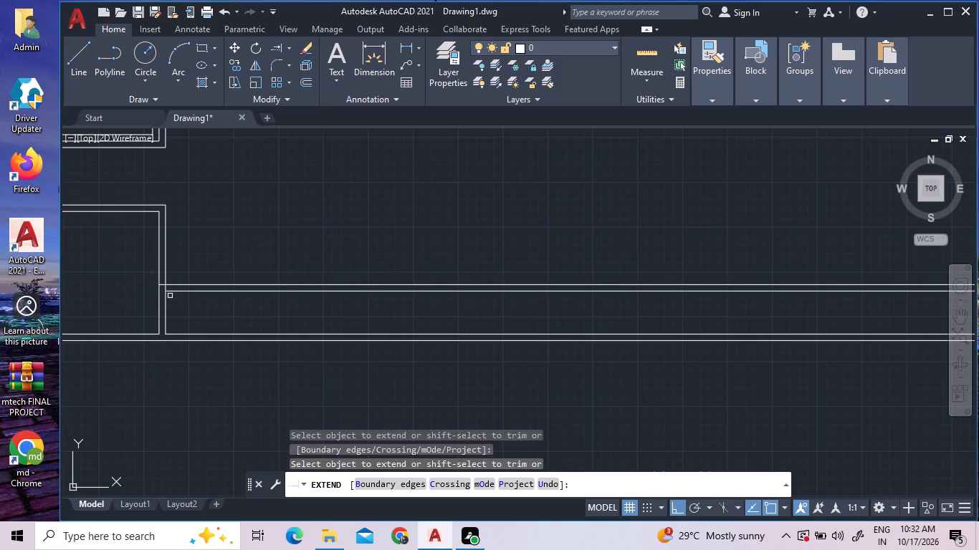
{"action": "right_click", "coordinate": [211, 246]}
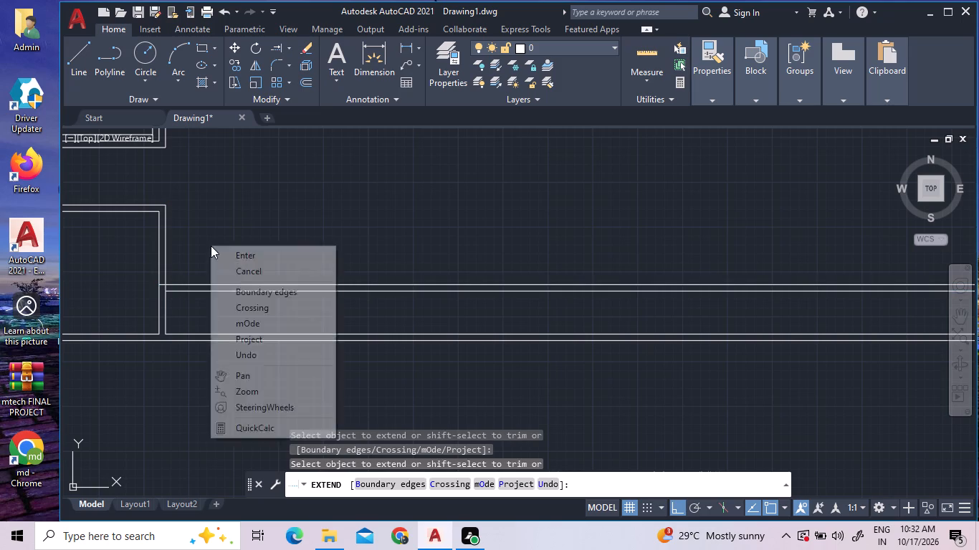
{"action": "left_click", "coordinate": [223, 251]}
{"action": "scroll", "coordinate": [224, 243], "scroll_direction": "down", "scroll_amount": 2}
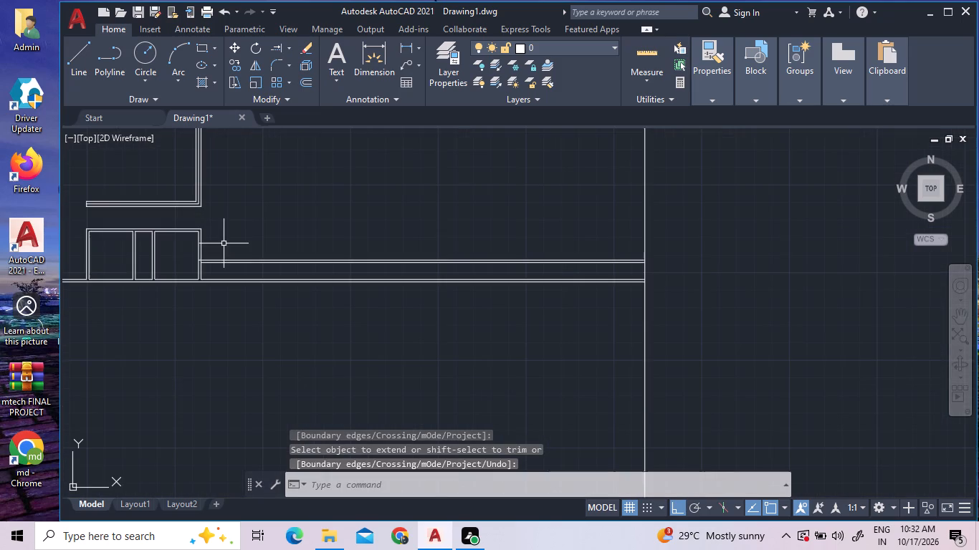
Trim the rightmost room's outer wall line between the two lines of the new 9" wall to open the junction.
{"action": "scroll", "coordinate": [197, 265], "scroll_direction": "up", "scroll_amount": 5}
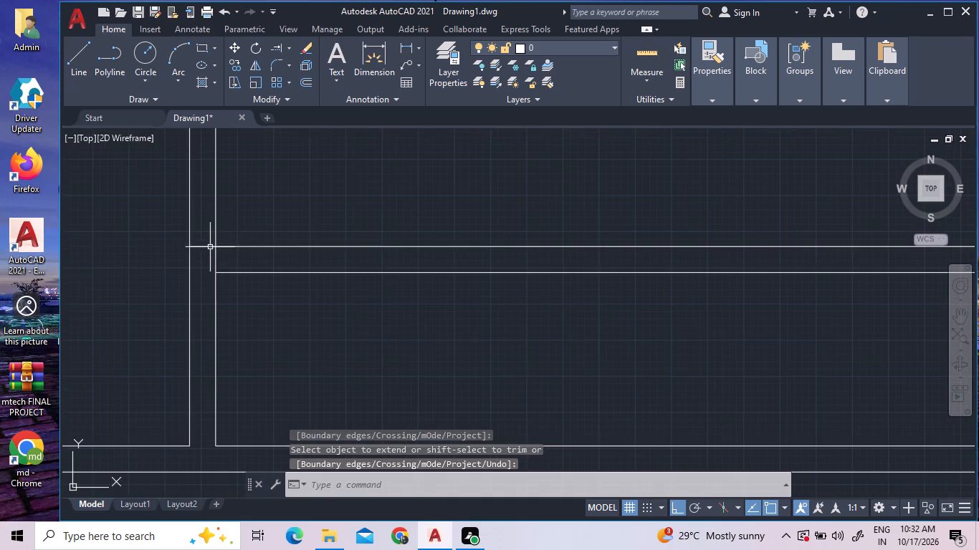
{"action": "left_click", "coordinate": [292, 44]}
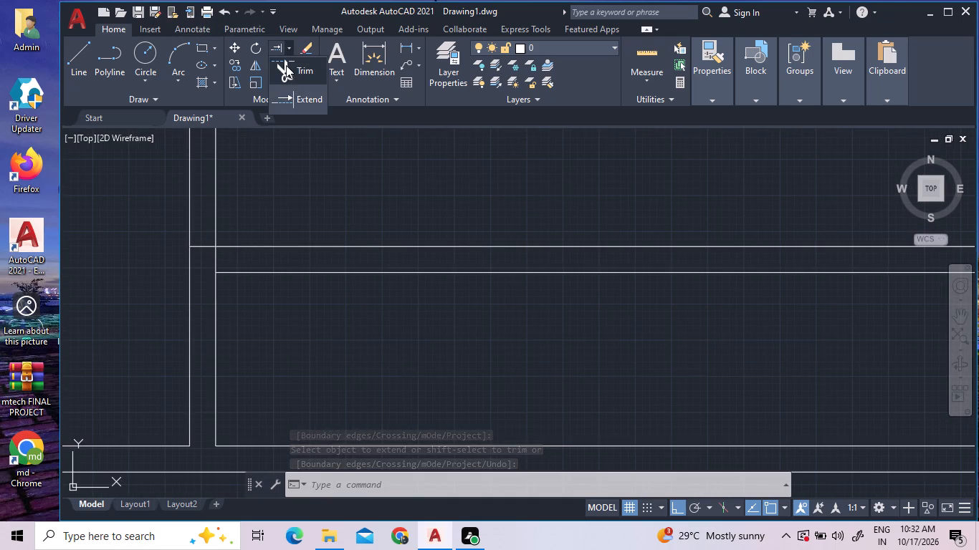
{"action": "left_click", "coordinate": [292, 72]}
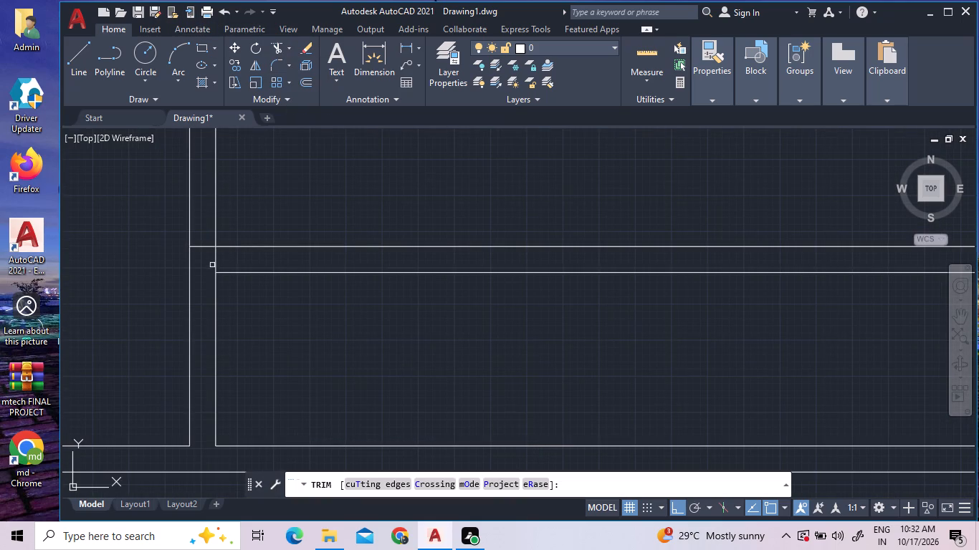
{"action": "left_click", "coordinate": [215, 259]}
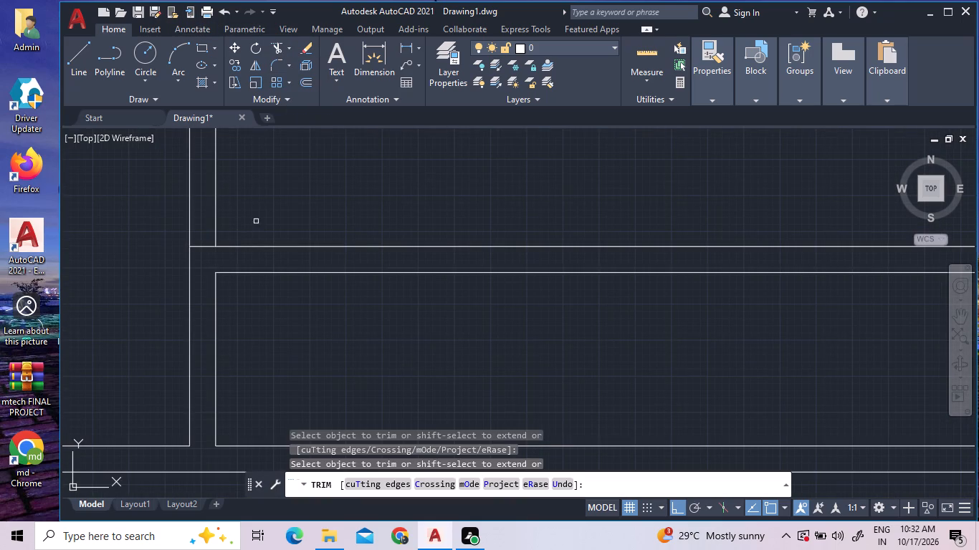
{"action": "scroll", "coordinate": [256, 221], "scroll_direction": "down", "scroll_amount": 3}
{"action": "right_click", "coordinate": [343, 201]}
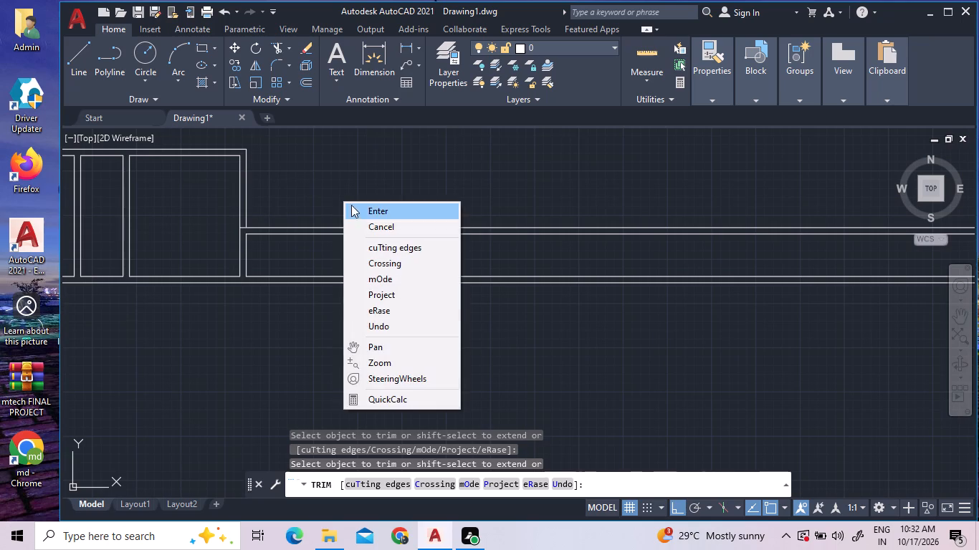
{"action": "left_click", "coordinate": [358, 211]}
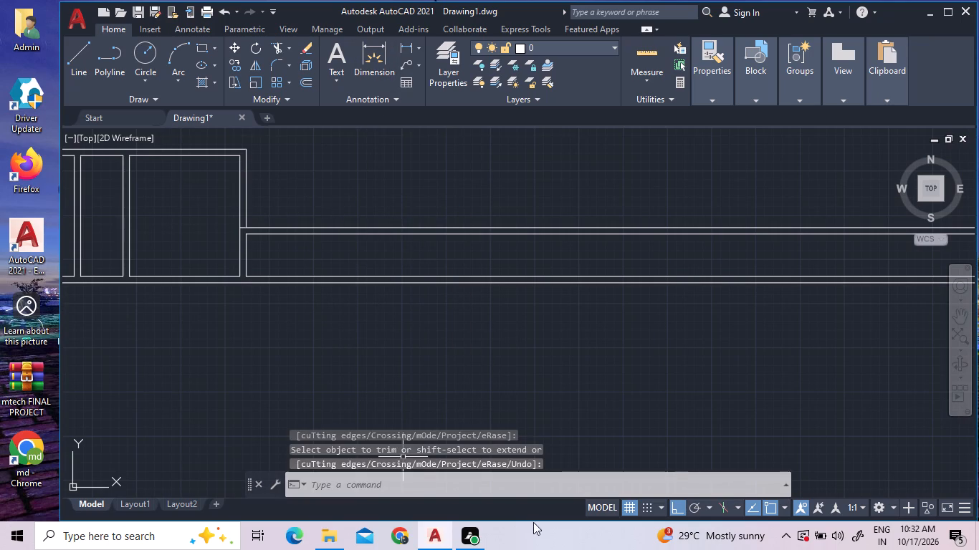
Start an offset for the next wall line around the 5' strip beside the rightmost room.
{"action": "left_click", "coordinate": [306, 83]}
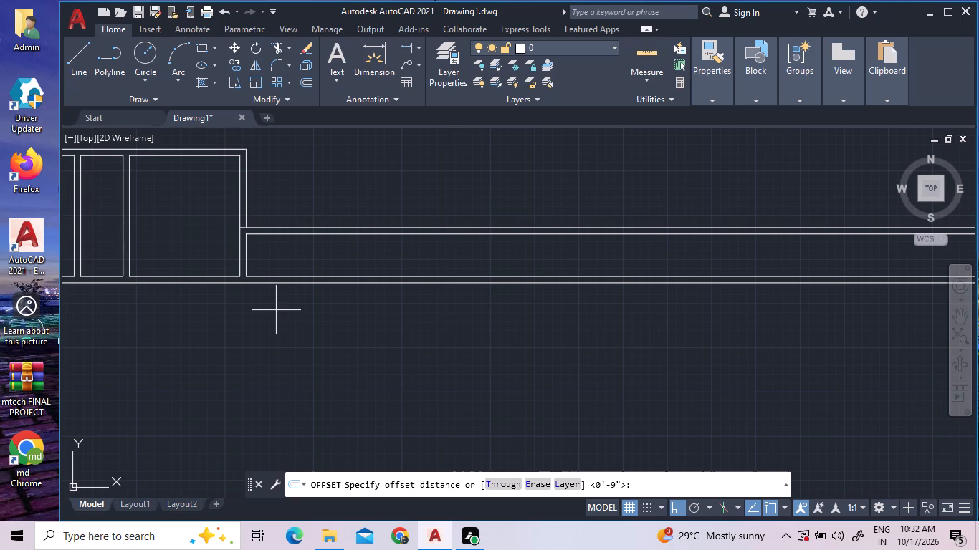
{"action": "scroll", "coordinate": [312, 360], "scroll_direction": "down", "scroll_amount": 4}
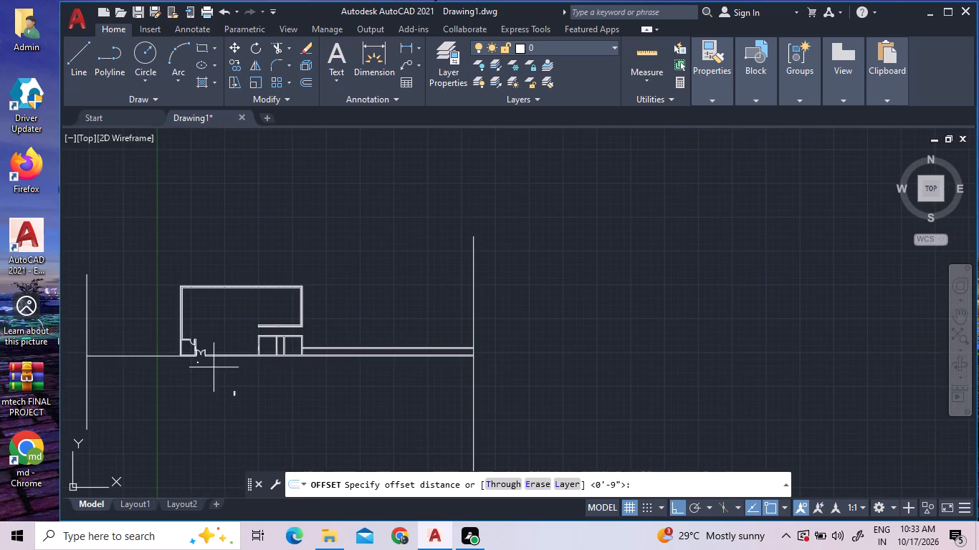
{"action": "scroll", "coordinate": [142, 352], "scroll_direction": "up", "scroll_amount": 2}
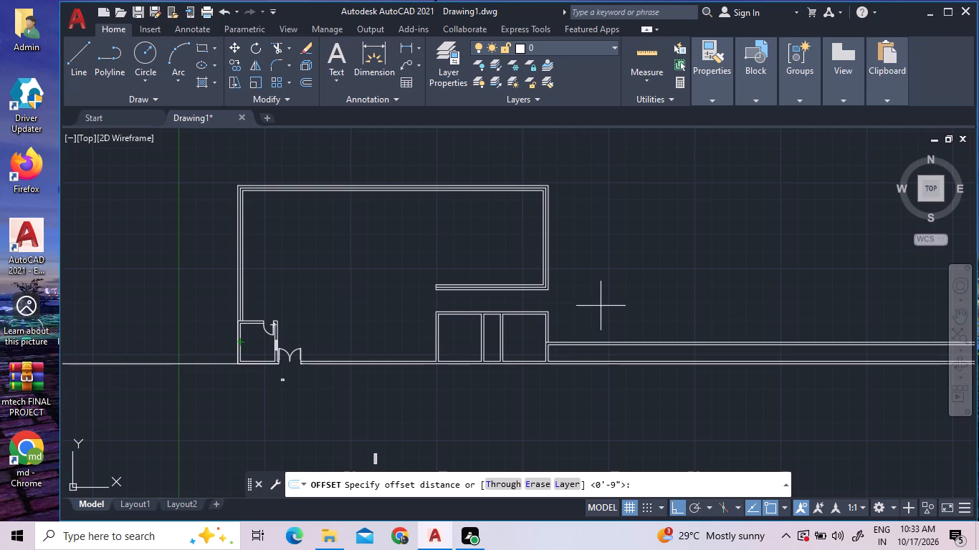
{"action": "scroll", "coordinate": [617, 314], "scroll_direction": "down", "scroll_amount": 1}
{"action": "scroll", "coordinate": [631, 337], "scroll_direction": "up", "scroll_amount": 2}
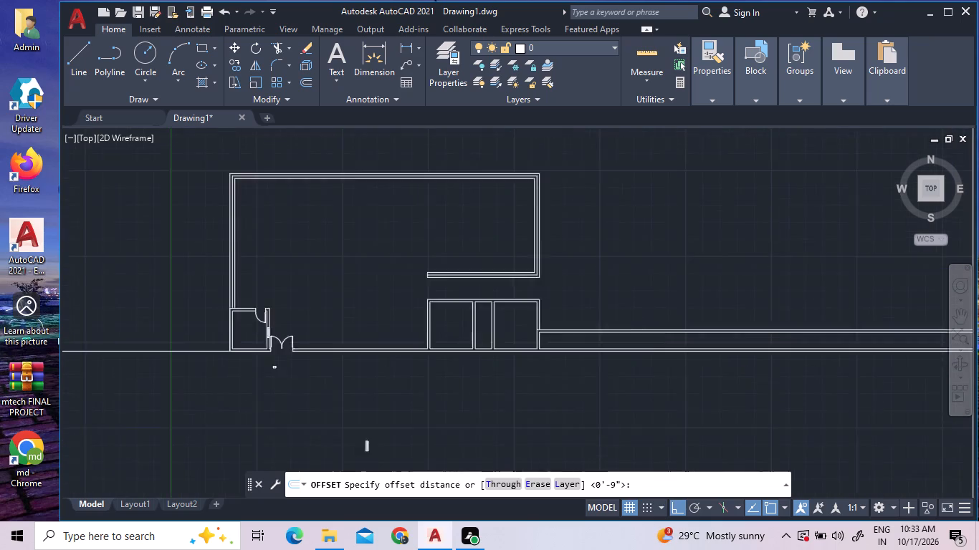
{"action": "scroll", "coordinate": [631, 337], "scroll_direction": "up", "scroll_amount": 1}
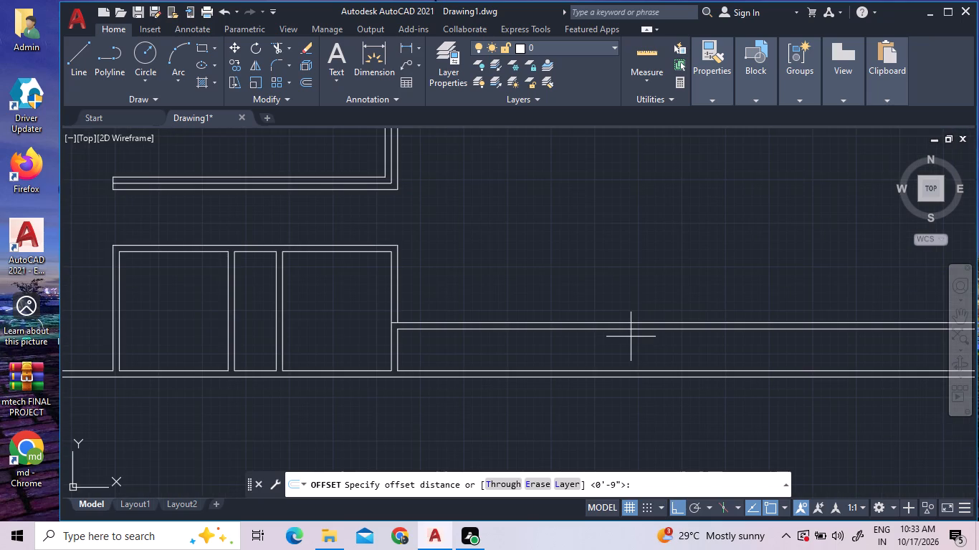
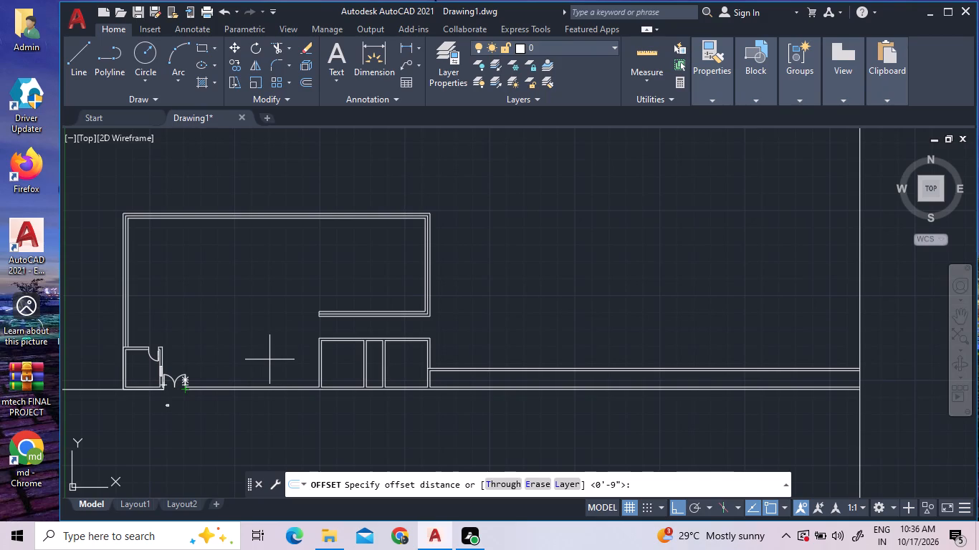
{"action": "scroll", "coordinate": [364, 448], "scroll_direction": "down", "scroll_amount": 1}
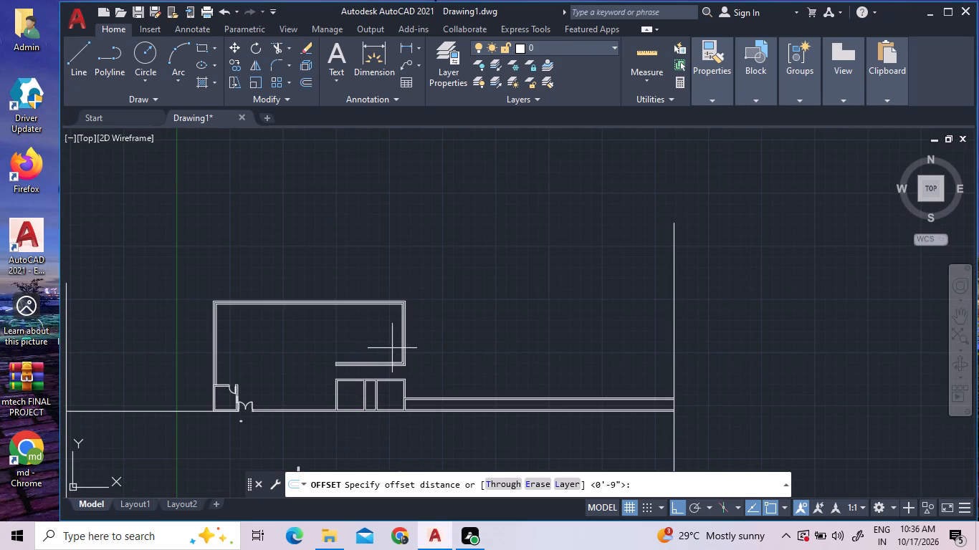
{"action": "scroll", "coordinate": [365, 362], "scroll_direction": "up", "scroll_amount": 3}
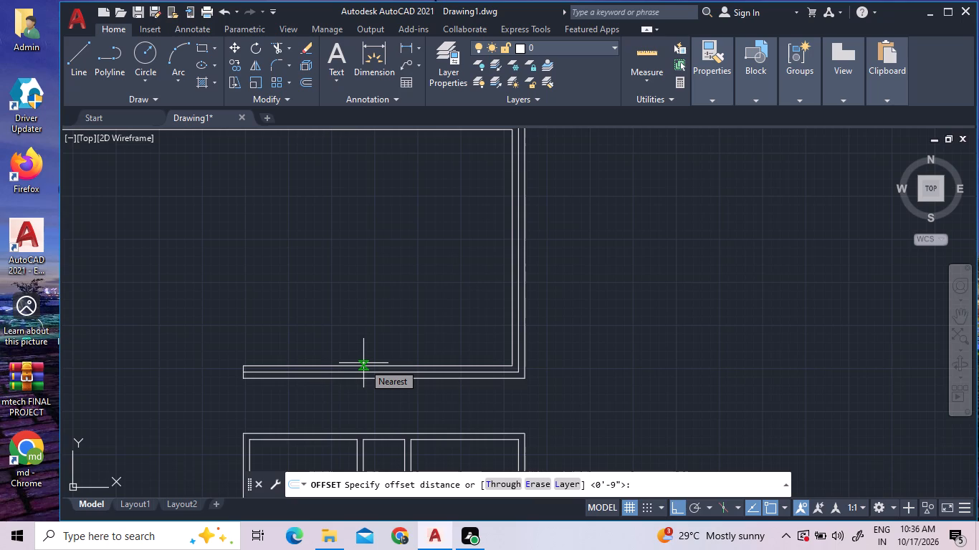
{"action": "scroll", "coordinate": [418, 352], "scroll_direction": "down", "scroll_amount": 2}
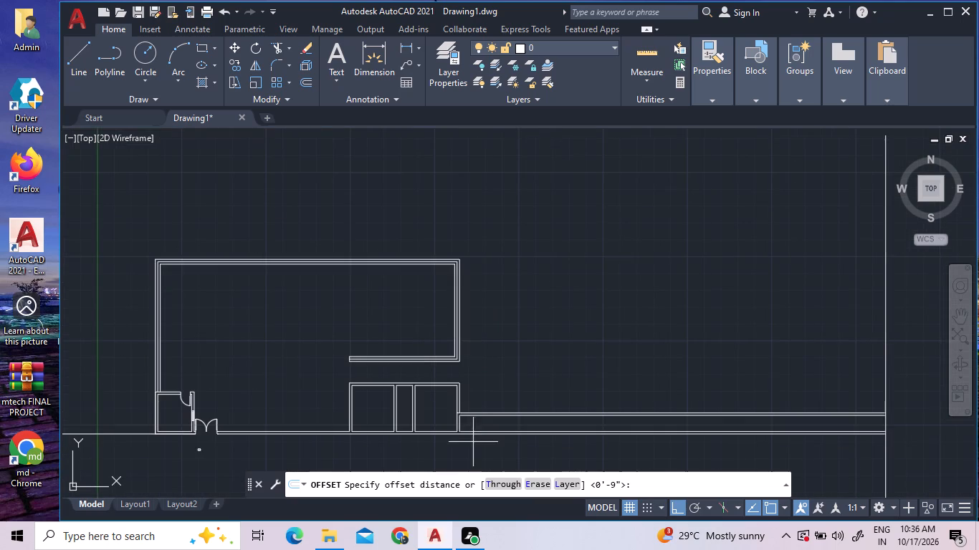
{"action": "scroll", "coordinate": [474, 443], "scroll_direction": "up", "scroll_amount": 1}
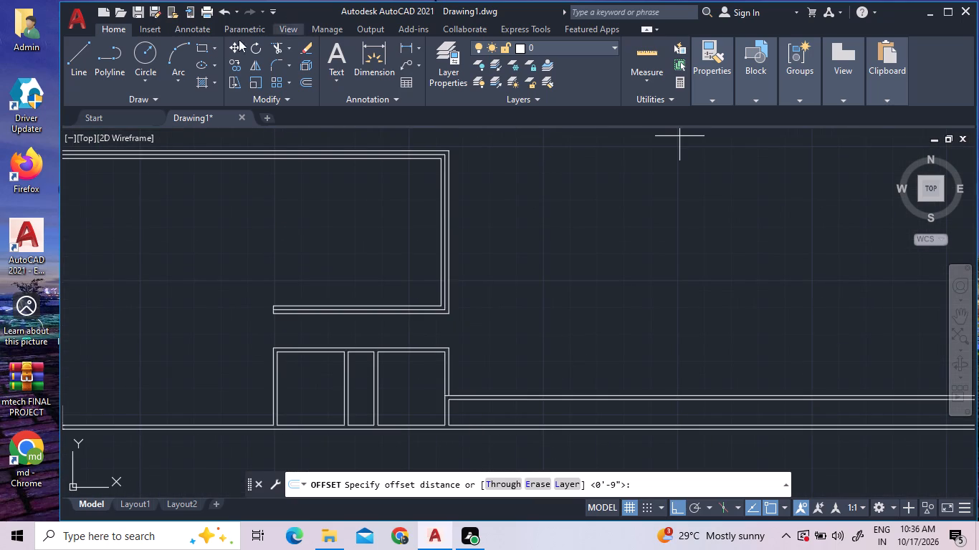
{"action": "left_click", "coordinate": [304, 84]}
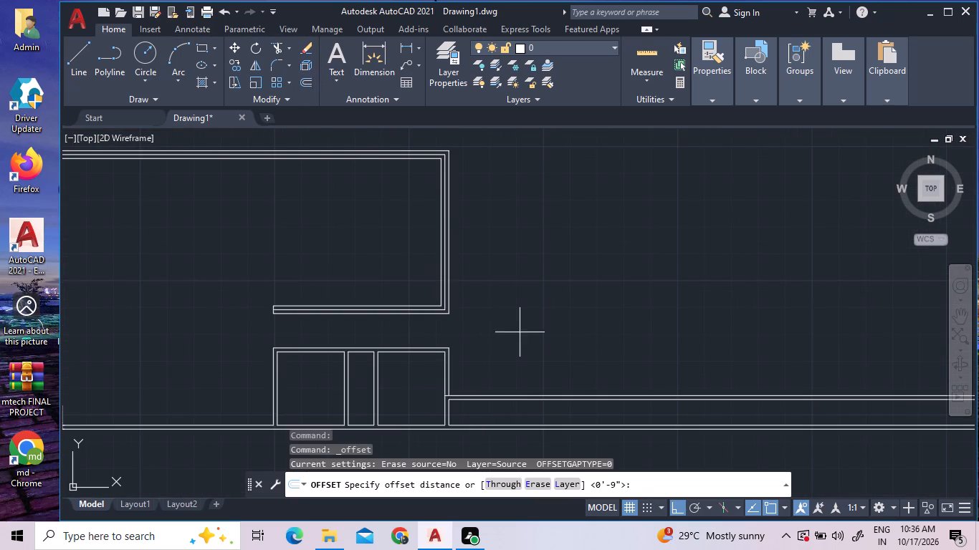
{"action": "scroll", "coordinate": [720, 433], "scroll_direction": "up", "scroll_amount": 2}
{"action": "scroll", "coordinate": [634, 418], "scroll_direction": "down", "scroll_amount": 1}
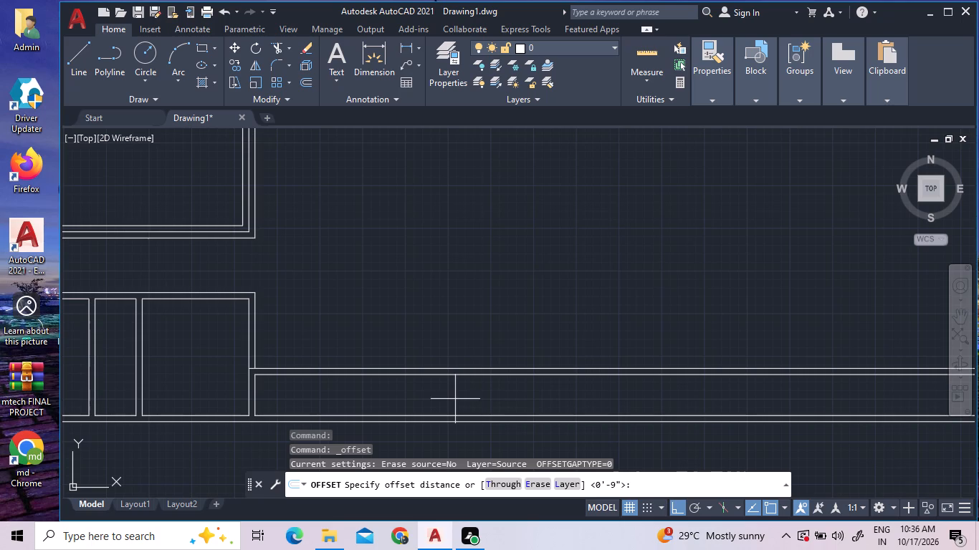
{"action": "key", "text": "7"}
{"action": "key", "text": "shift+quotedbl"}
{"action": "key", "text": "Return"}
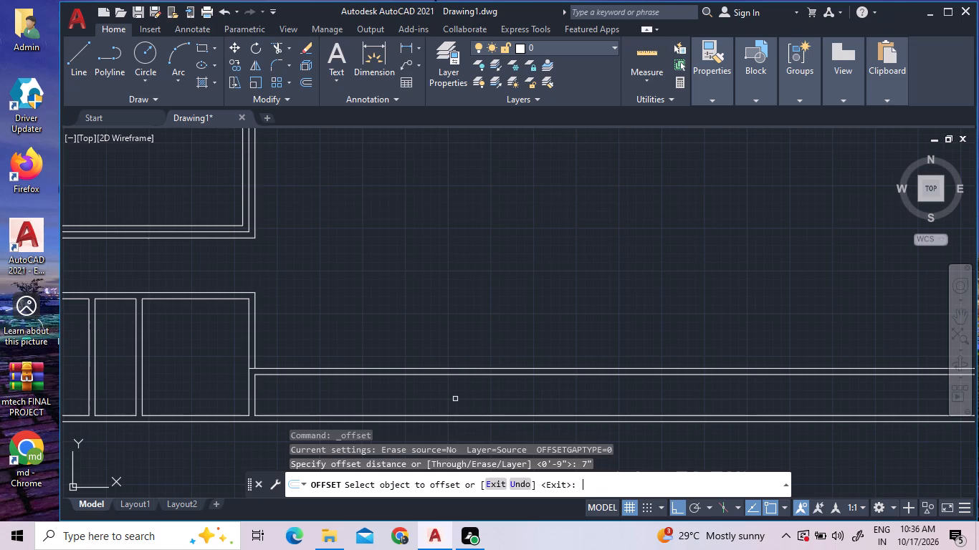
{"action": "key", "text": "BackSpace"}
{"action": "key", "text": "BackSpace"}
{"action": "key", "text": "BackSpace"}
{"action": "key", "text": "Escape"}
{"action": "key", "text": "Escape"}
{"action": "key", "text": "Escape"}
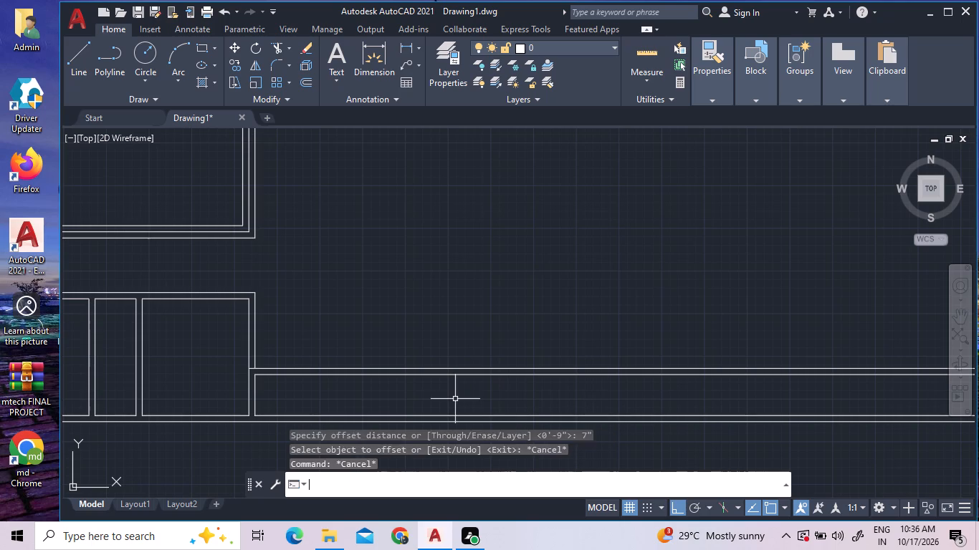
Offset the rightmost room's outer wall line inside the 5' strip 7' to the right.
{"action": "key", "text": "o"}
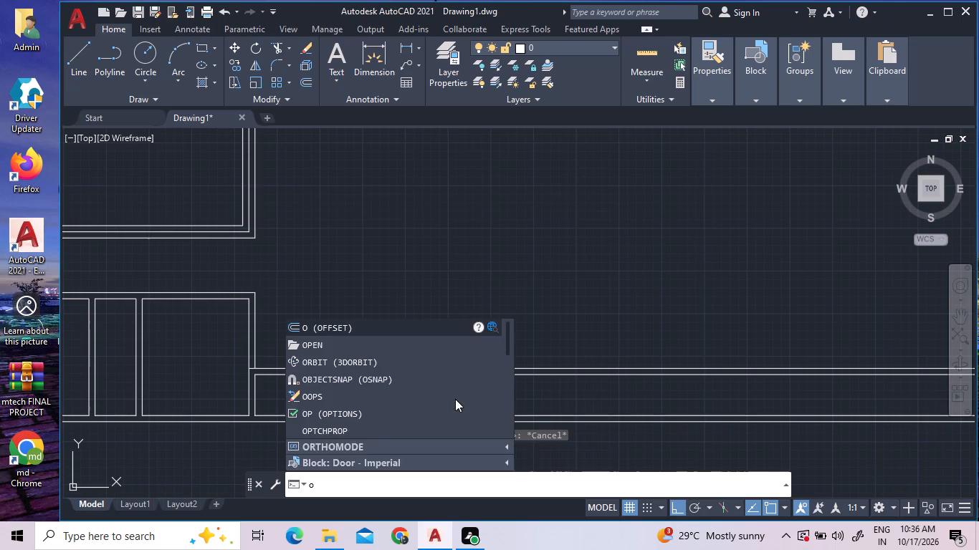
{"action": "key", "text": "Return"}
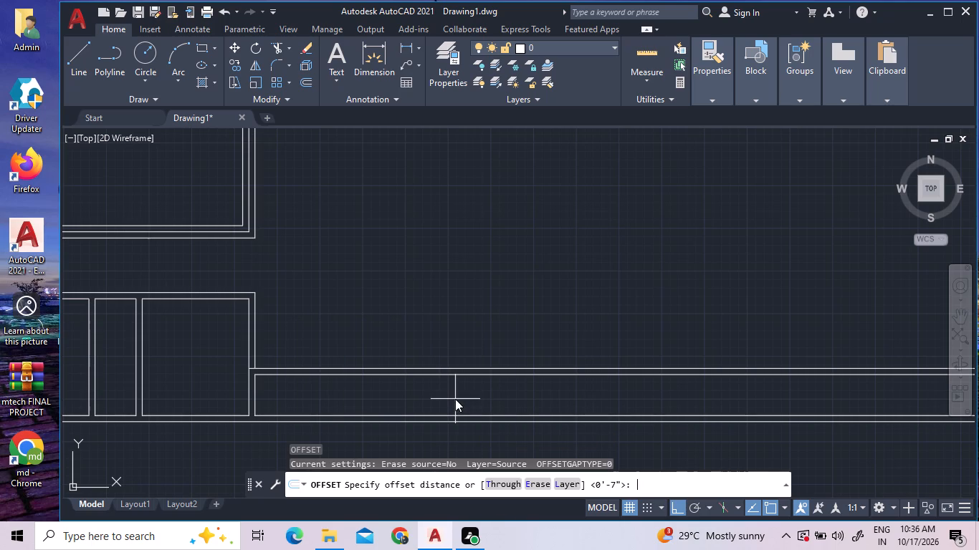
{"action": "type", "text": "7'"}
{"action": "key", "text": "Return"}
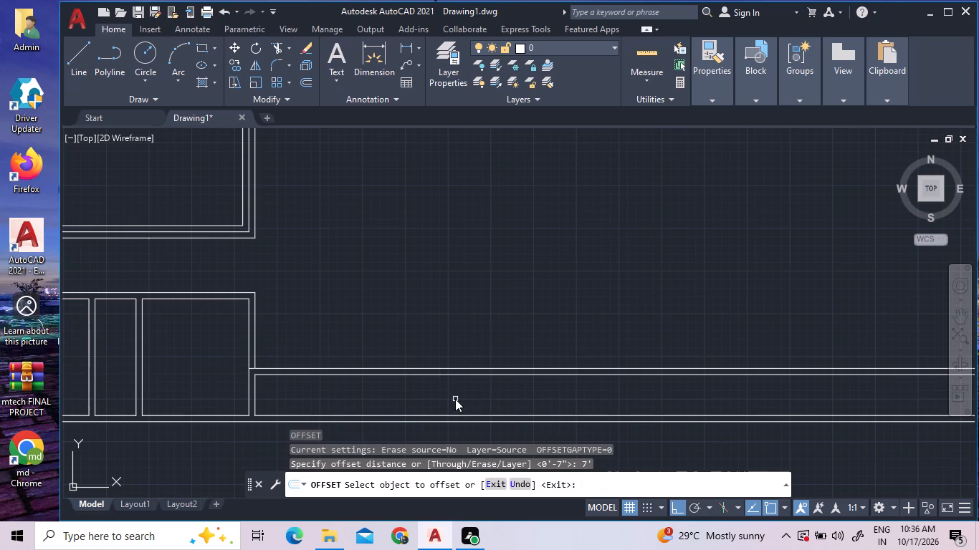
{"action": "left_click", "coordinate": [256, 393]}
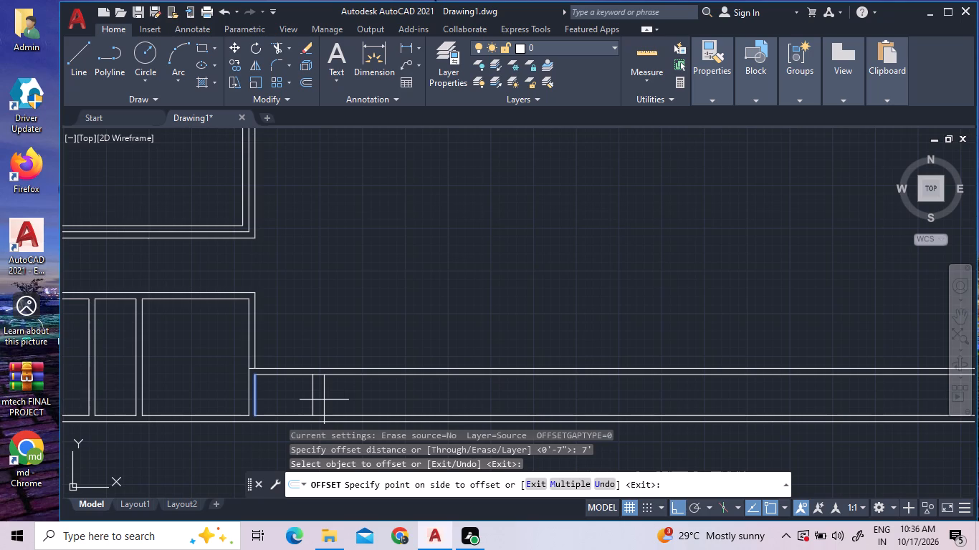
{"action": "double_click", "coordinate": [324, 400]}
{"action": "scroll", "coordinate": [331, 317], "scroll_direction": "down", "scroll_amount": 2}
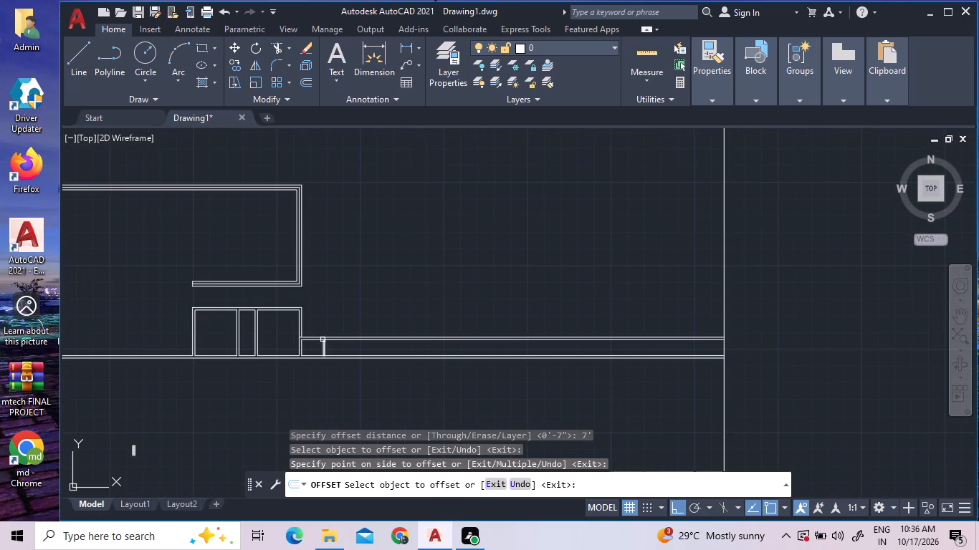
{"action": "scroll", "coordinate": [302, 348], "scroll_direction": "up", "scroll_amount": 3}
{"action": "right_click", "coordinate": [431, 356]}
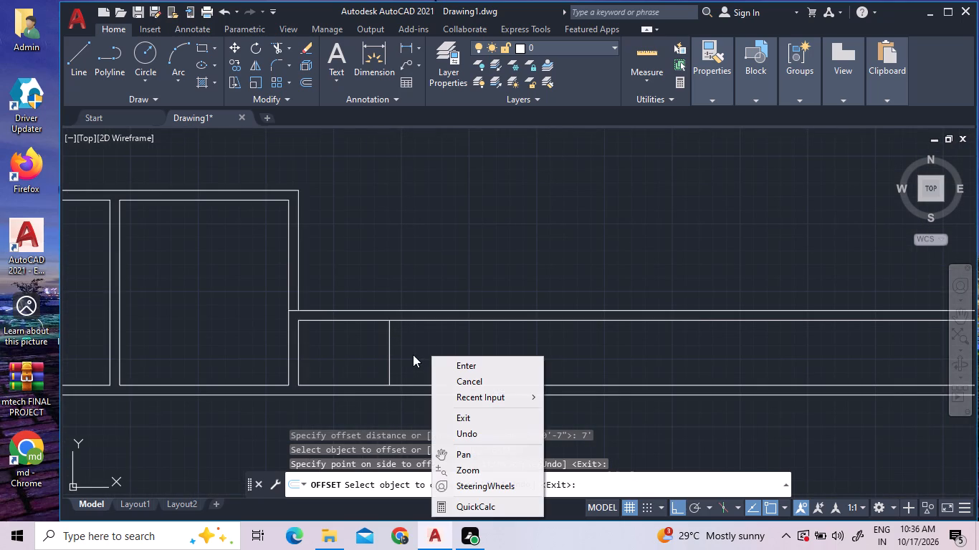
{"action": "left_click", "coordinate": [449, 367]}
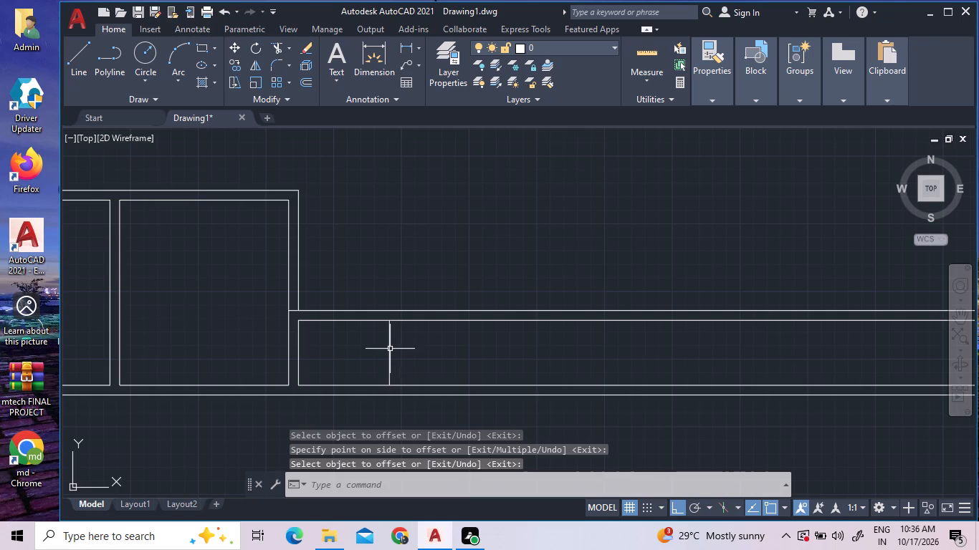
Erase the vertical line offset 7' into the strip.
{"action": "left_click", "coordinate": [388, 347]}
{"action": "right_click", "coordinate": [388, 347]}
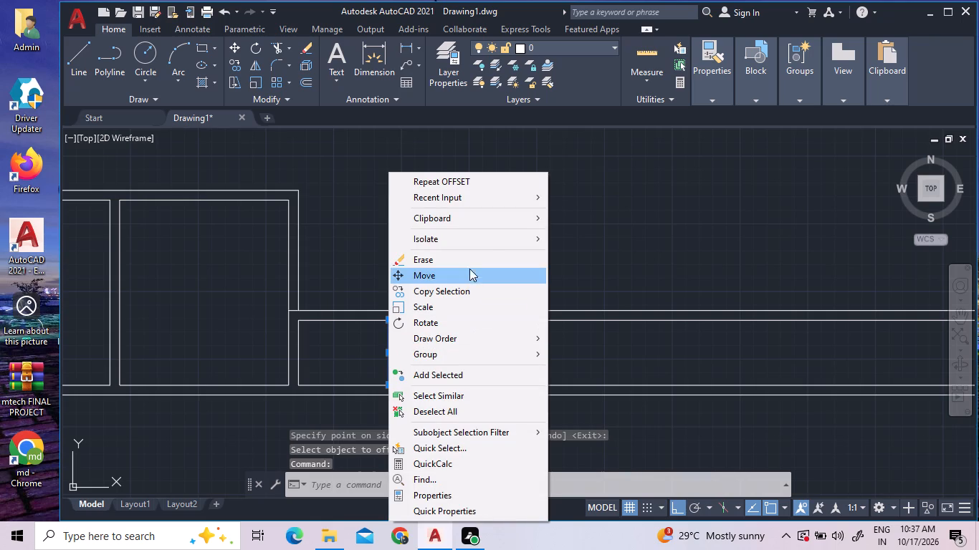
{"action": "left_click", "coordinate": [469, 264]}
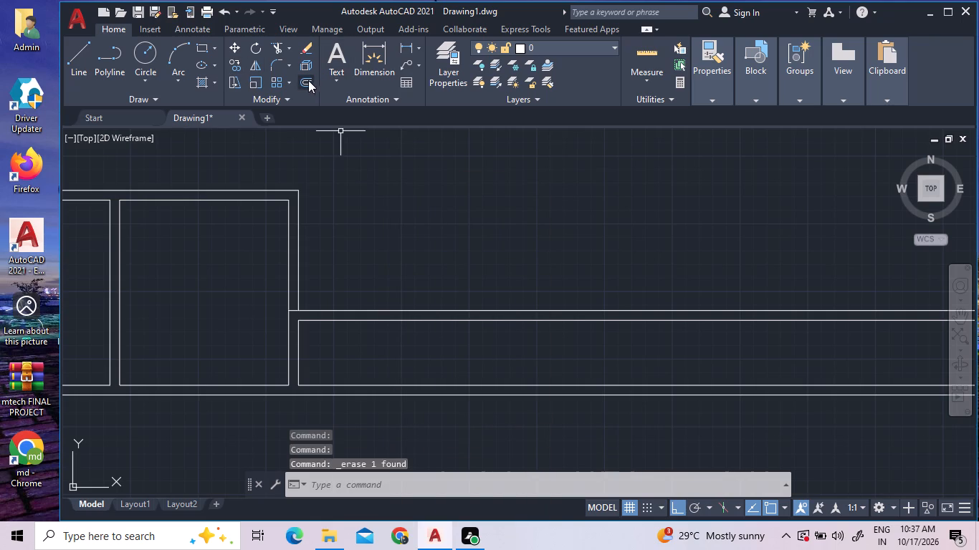
Offset the rightmost room's outer wall line 8' to the right to place a cross wall in the 5' strip.
{"action": "double_click", "coordinate": [303, 85]}
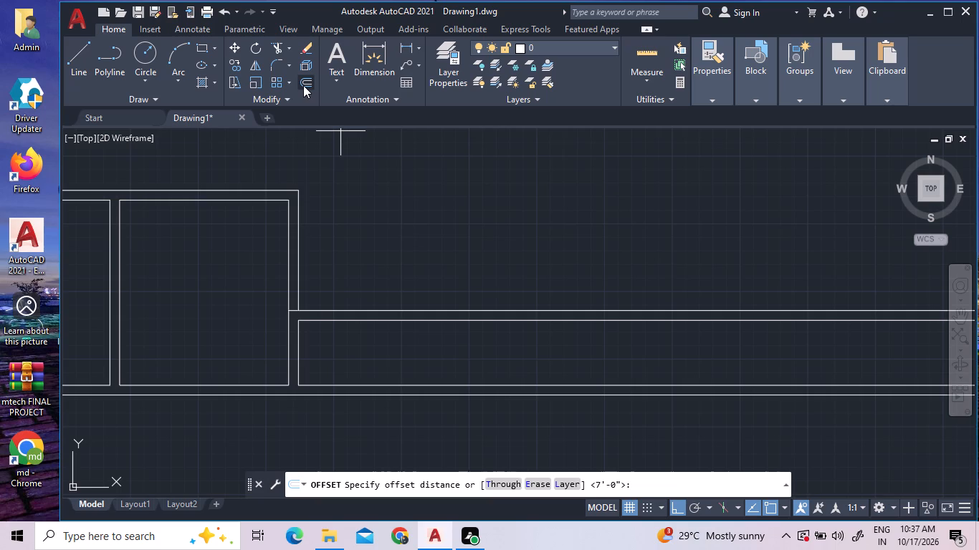
{"action": "key", "text": "8"}
{"action": "key", "text": "BackSpace"}
{"action": "type", "text": "10"}
{"action": "key", "text": "BackSpace"}
{"action": "key", "text": "BackSpace"}
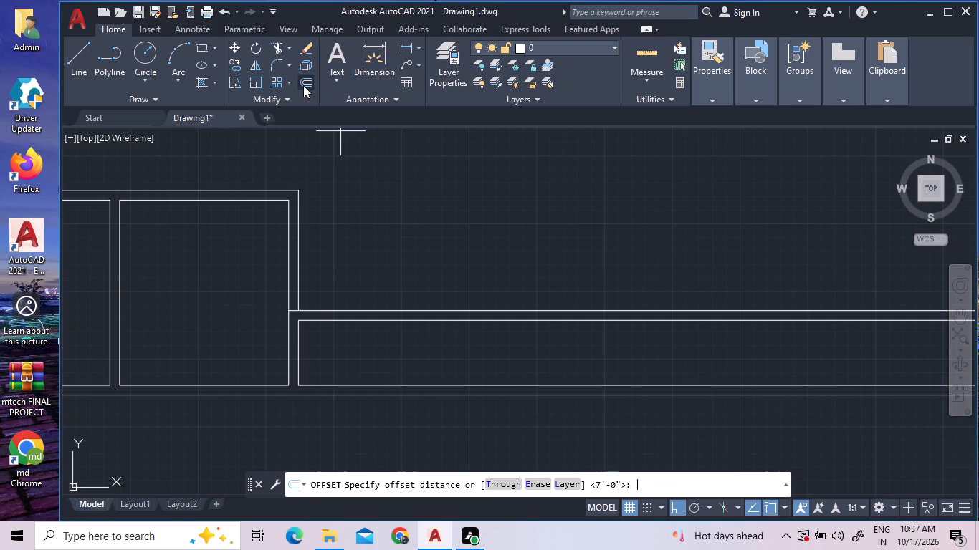
{"action": "type", "text": "8'"}
{"action": "key", "text": "Return"}
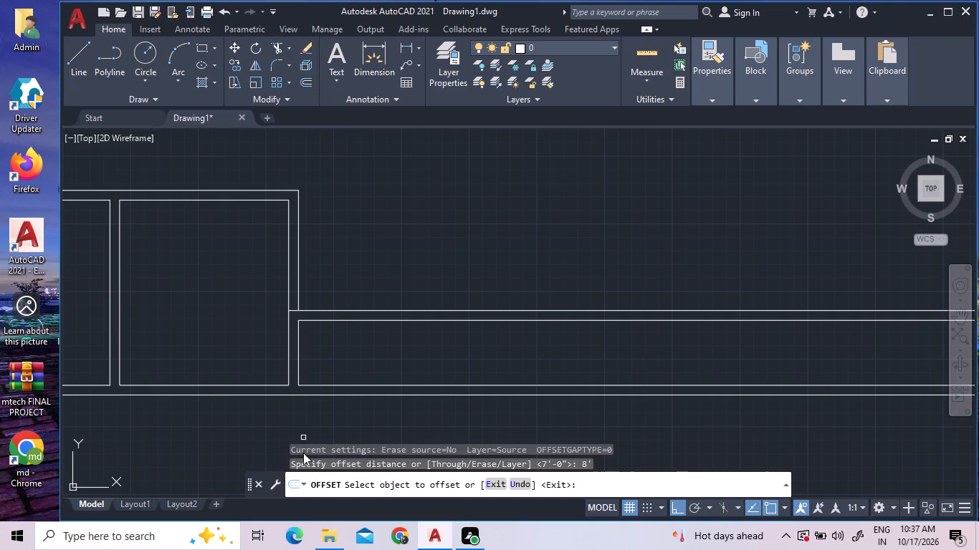
{"action": "double_click", "coordinate": [299, 359]}
{"action": "double_click", "coordinate": [357, 360]}
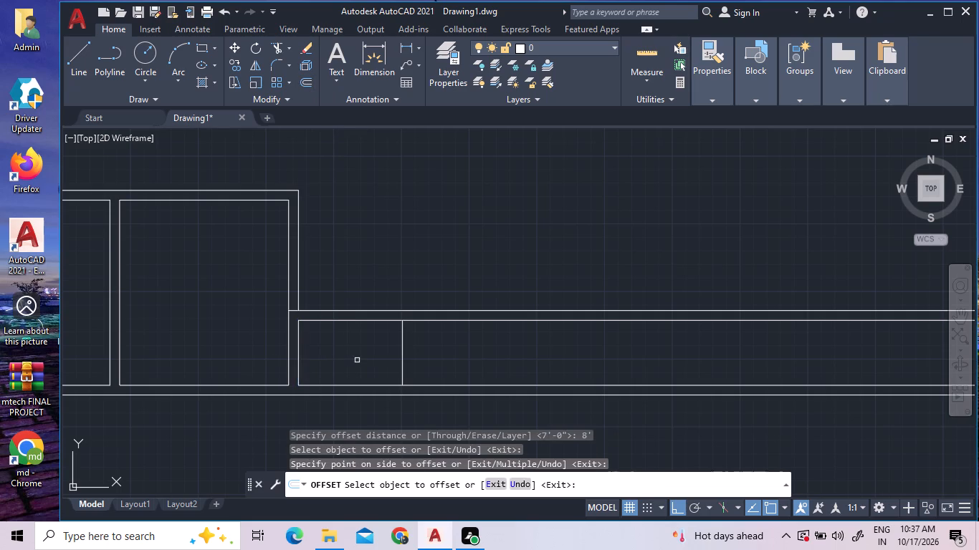
Offset the strip's new vertical line 9" to the right to give the cross wall its thickness.
{"action": "scroll", "coordinate": [450, 249], "scroll_direction": "down", "scroll_amount": 1}
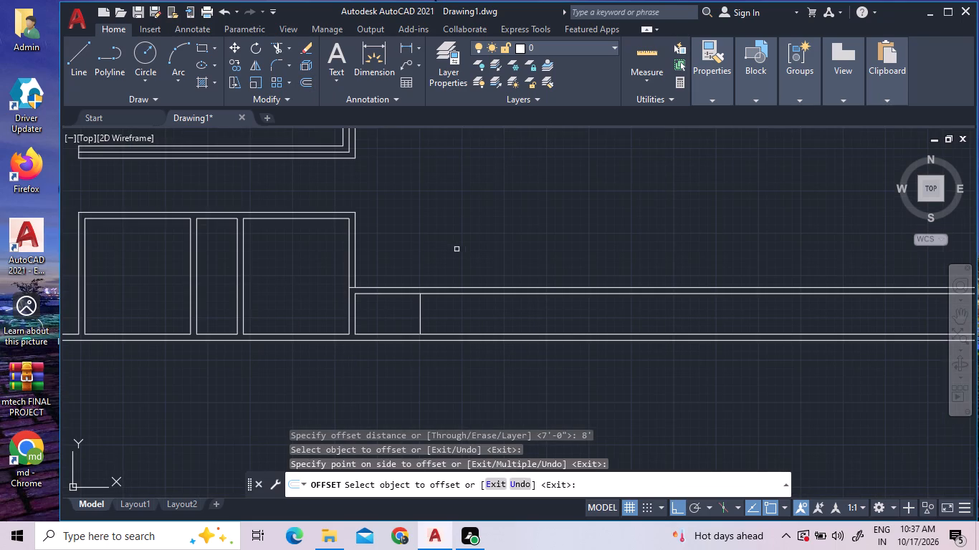
{"action": "left_click", "coordinate": [307, 85]}
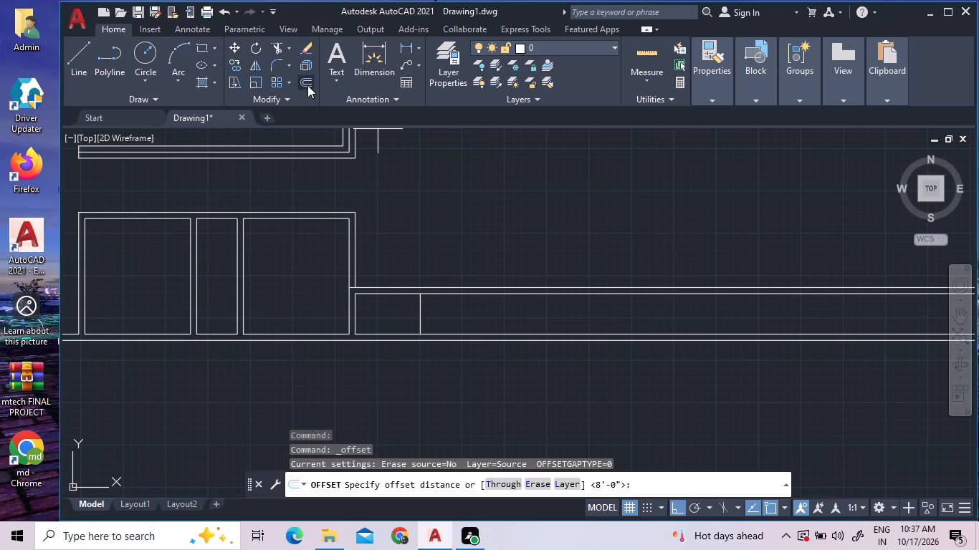
{"action": "key", "text": "9"}
{"action": "key", "text": "shift+quotedbl"}
{"action": "key", "text": "Return"}
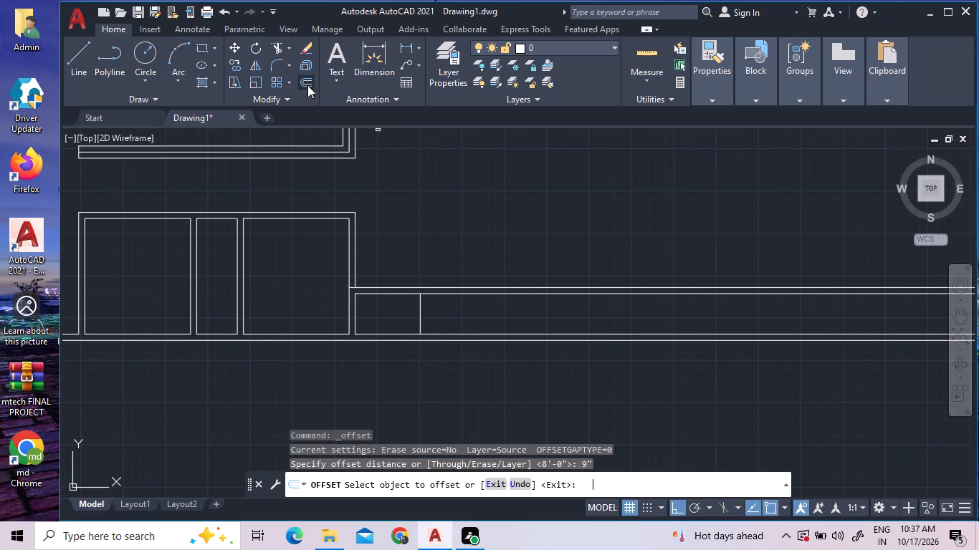
{"action": "double_click", "coordinate": [420, 305]}
{"action": "left_click", "coordinate": [436, 312]}
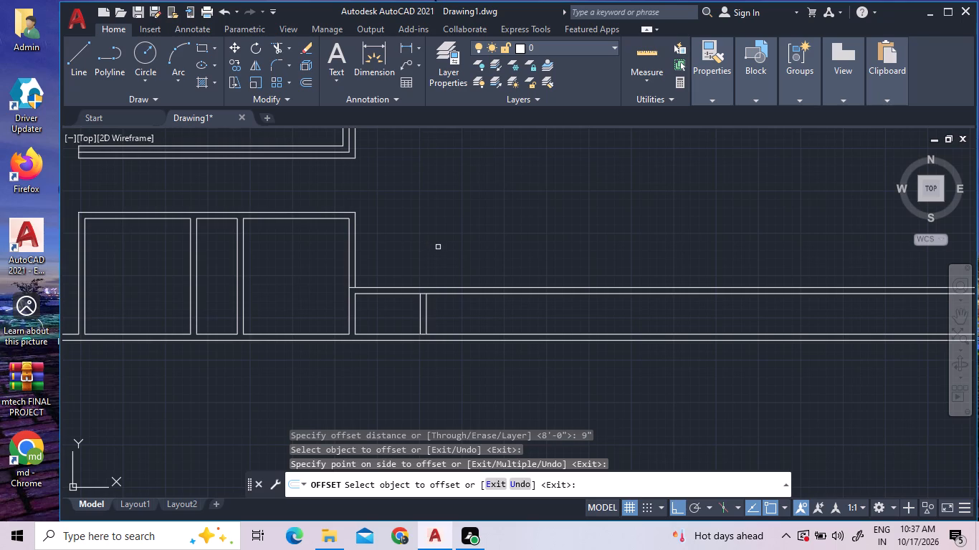
{"action": "scroll", "coordinate": [434, 236], "scroll_direction": "down", "scroll_amount": 3}
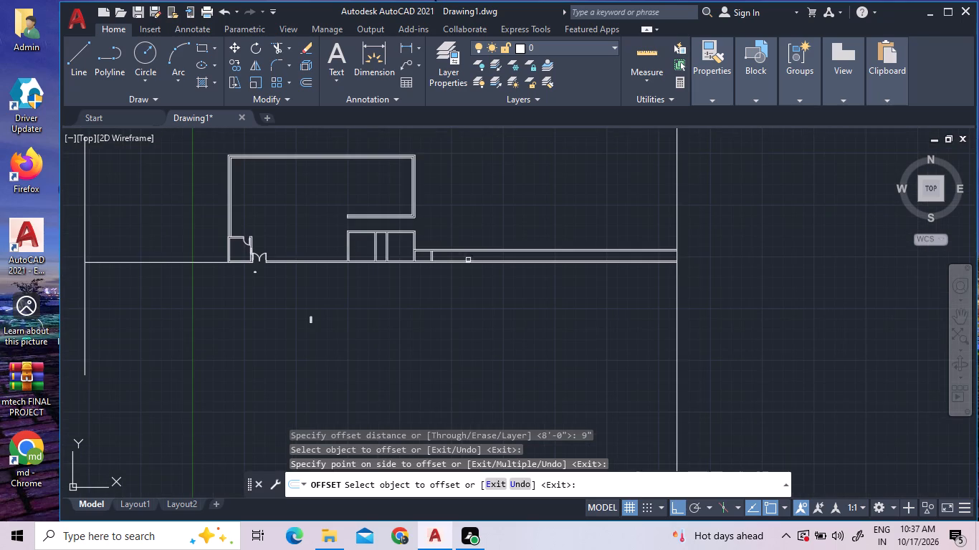
{"action": "scroll", "coordinate": [495, 251], "scroll_direction": "up", "scroll_amount": 3}
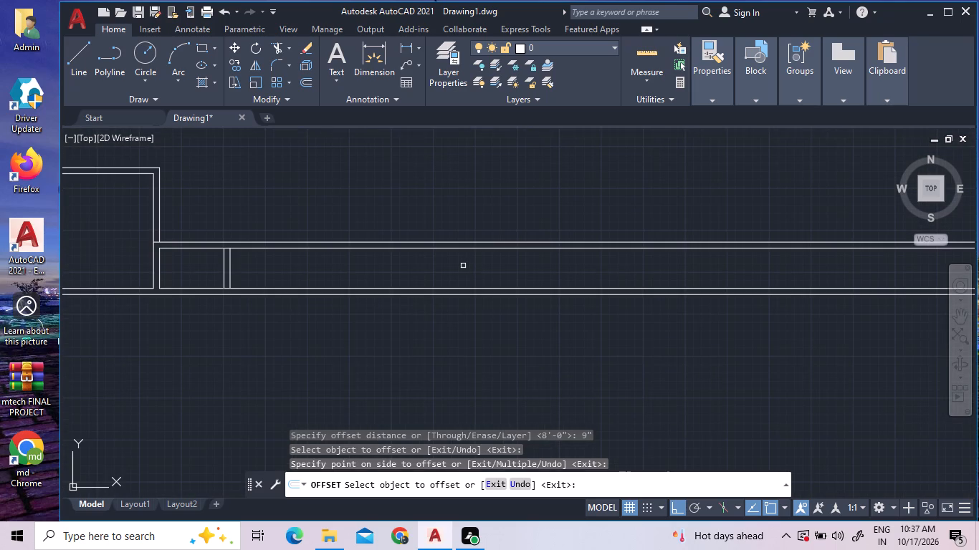
{"action": "scroll", "coordinate": [289, 271], "scroll_direction": "down", "scroll_amount": 1}
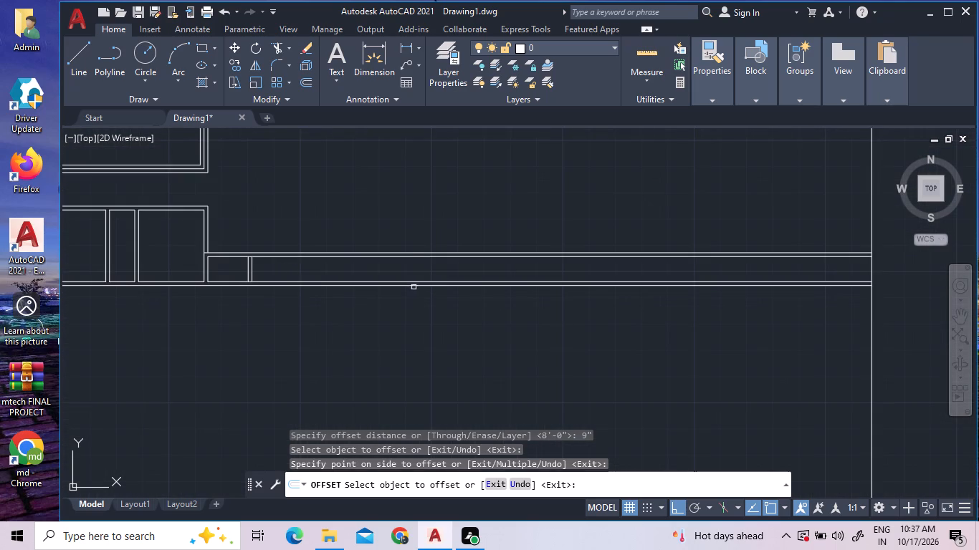
{"action": "middle_click_drag", "start_coordinate": [413, 265], "coordinate": [348, 277]}
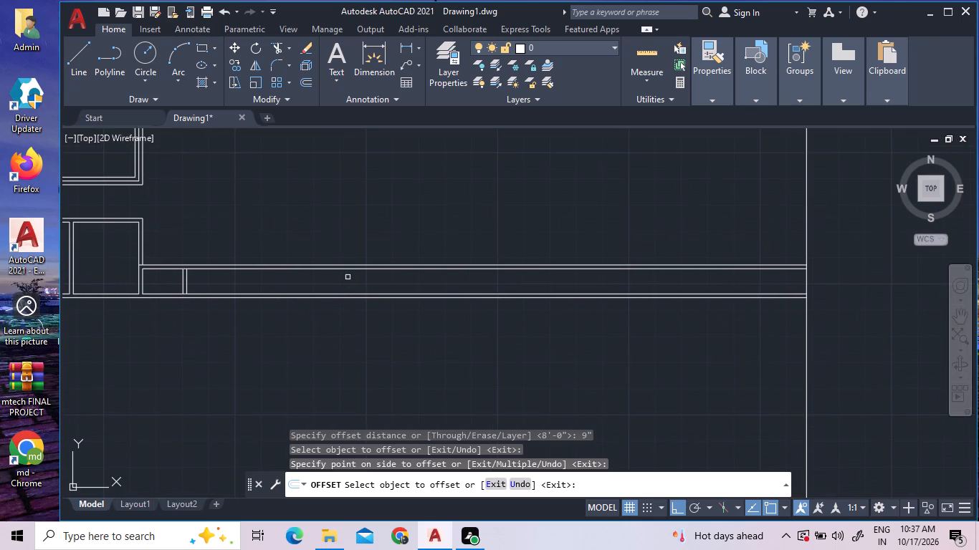
{"action": "scroll", "coordinate": [173, 246], "scroll_direction": "up", "scroll_amount": 2}
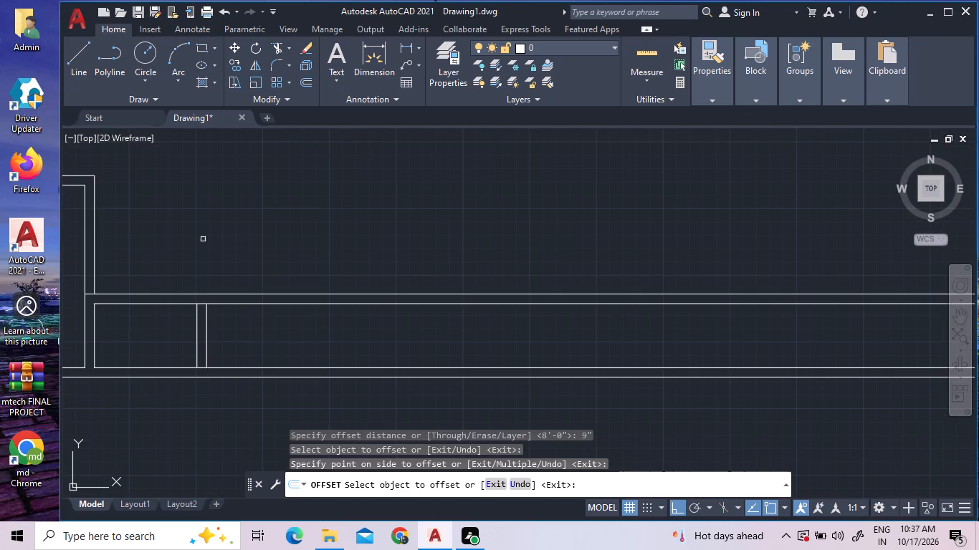
{"action": "right_click", "coordinate": [209, 238]}
{"action": "left_click", "coordinate": [226, 251]}
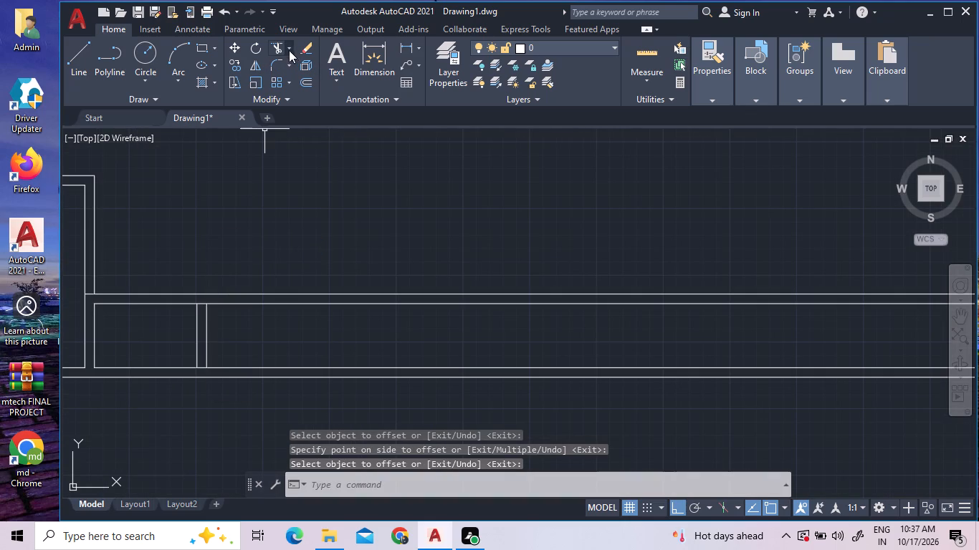
Extend the right line of the 5' strip's new cross wall up and down to the strip's outermost horizontal wall lines.
{"action": "left_click", "coordinate": [288, 47]}
{"action": "left_click", "coordinate": [283, 93]}
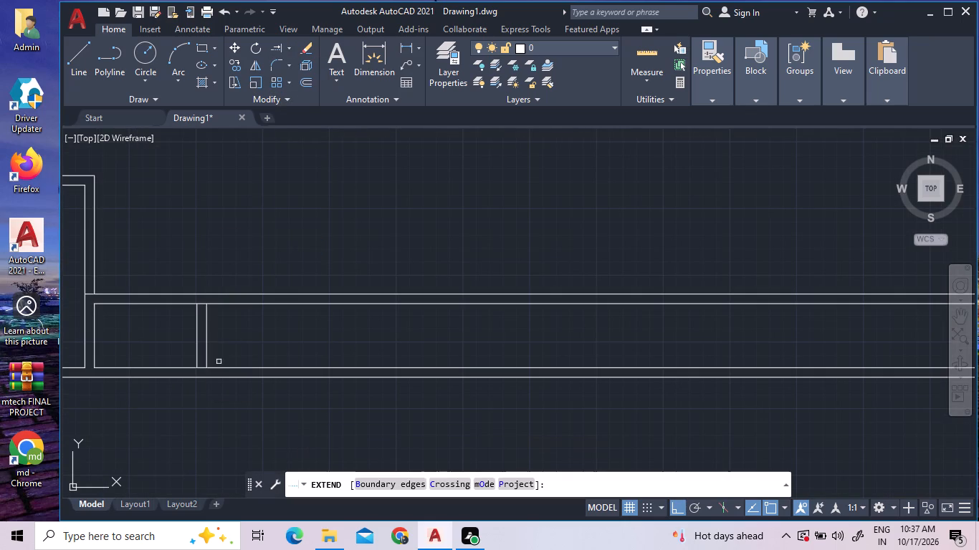
{"action": "triple_click", "coordinate": [206, 324]}
{"action": "left_click", "coordinate": [206, 324]}
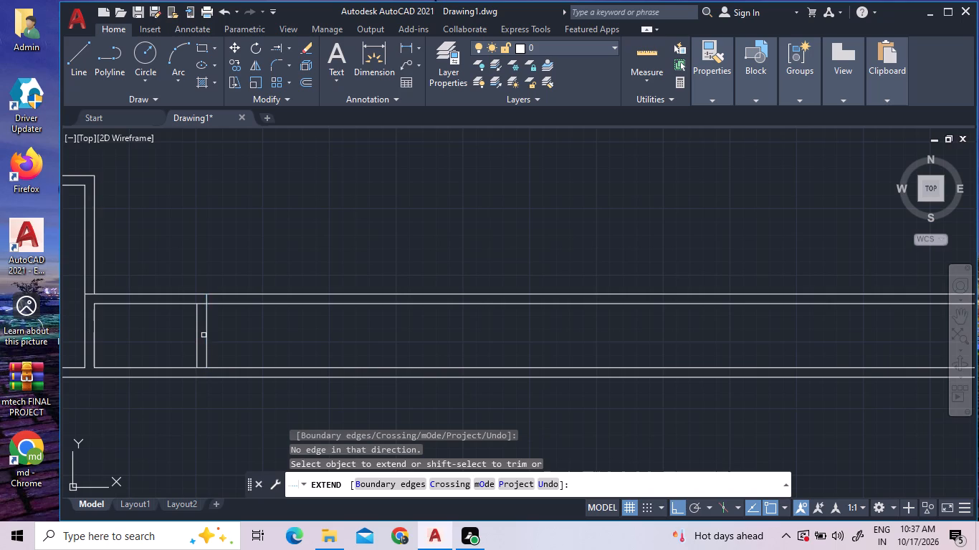
{"action": "double_click", "coordinate": [207, 342]}
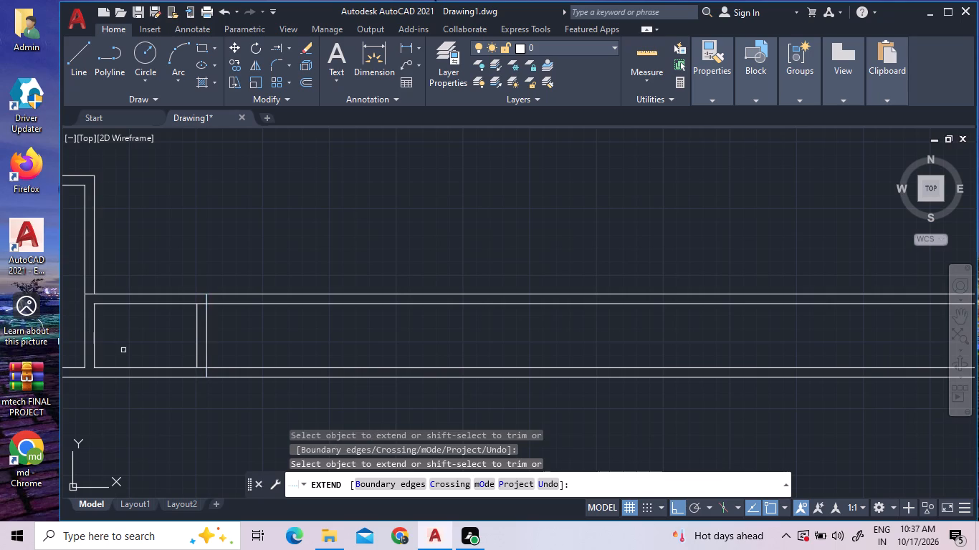
{"action": "scroll", "coordinate": [133, 325], "scroll_direction": "down", "scroll_amount": 1}
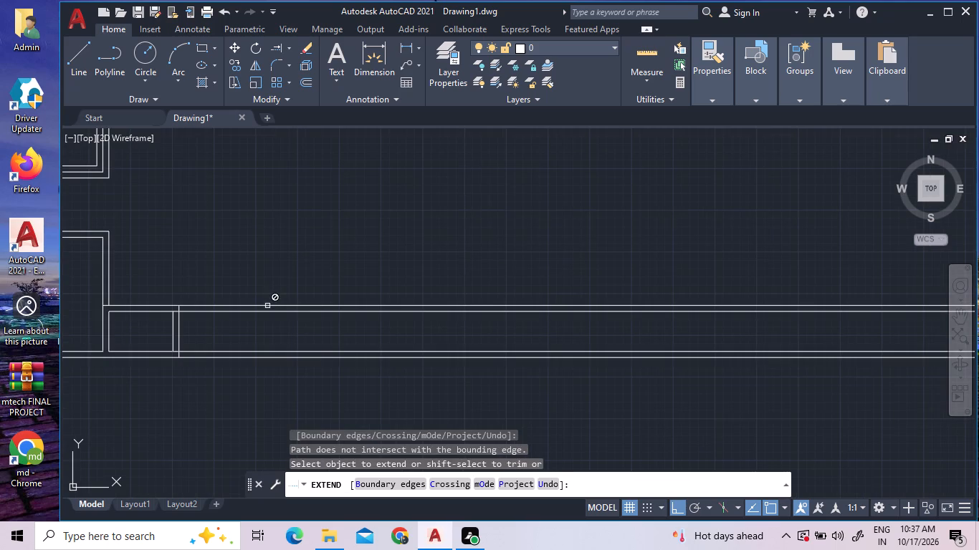
{"action": "right_click", "coordinate": [194, 201]}
{"action": "left_click", "coordinate": [207, 215]}
Extend the plan's outermost top wall line right and left to the long vertical lines beyond the building on both sides.
{"action": "scroll", "coordinate": [207, 215], "scroll_direction": "down", "scroll_amount": 1}
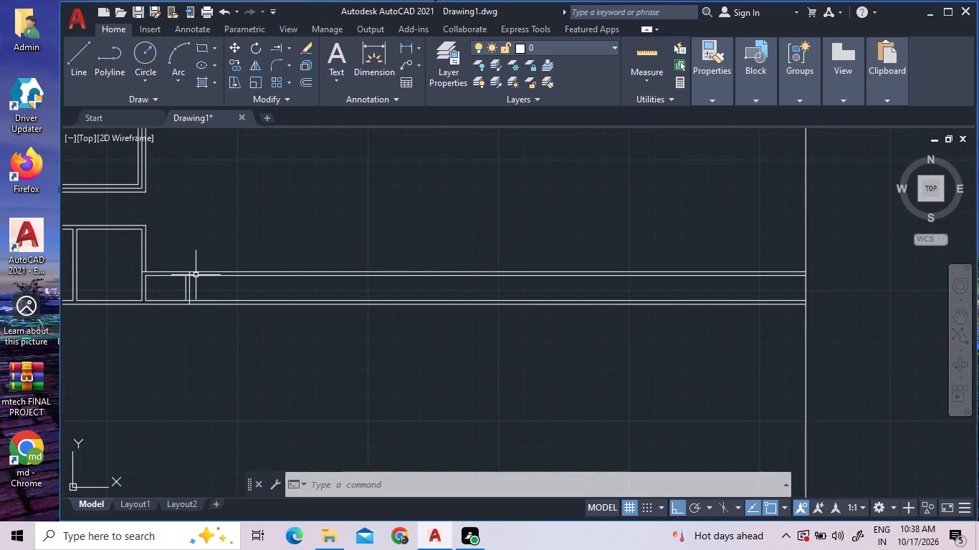
{"action": "scroll", "coordinate": [248, 322], "scroll_direction": "down", "scroll_amount": 2}
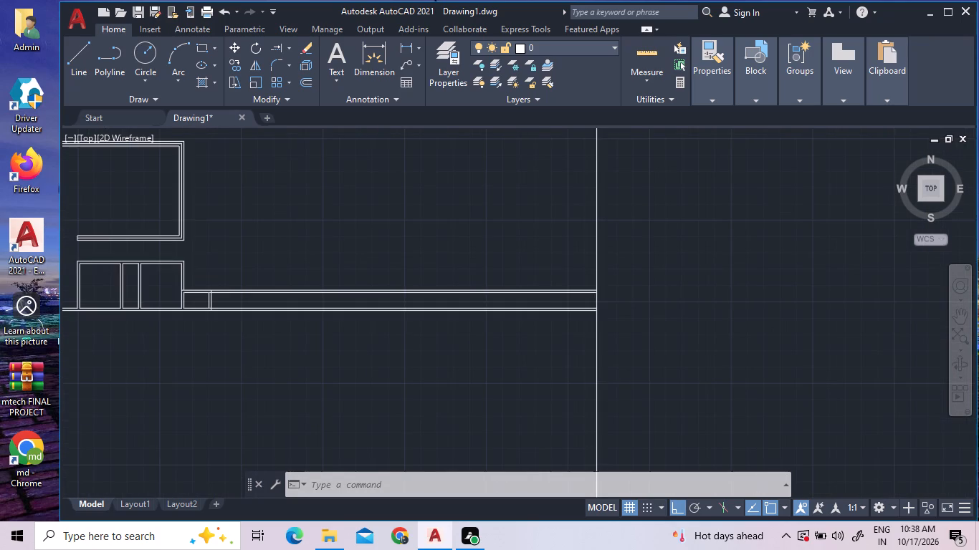
{"action": "scroll", "coordinate": [248, 324], "scroll_direction": "down", "scroll_amount": 1}
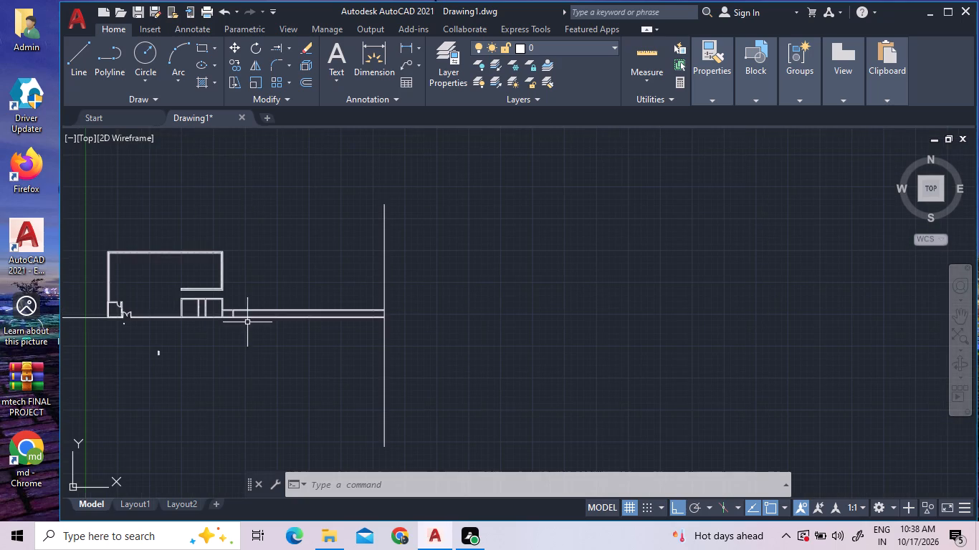
{"action": "scroll", "coordinate": [335, 275], "scroll_direction": "down", "scroll_amount": 1}
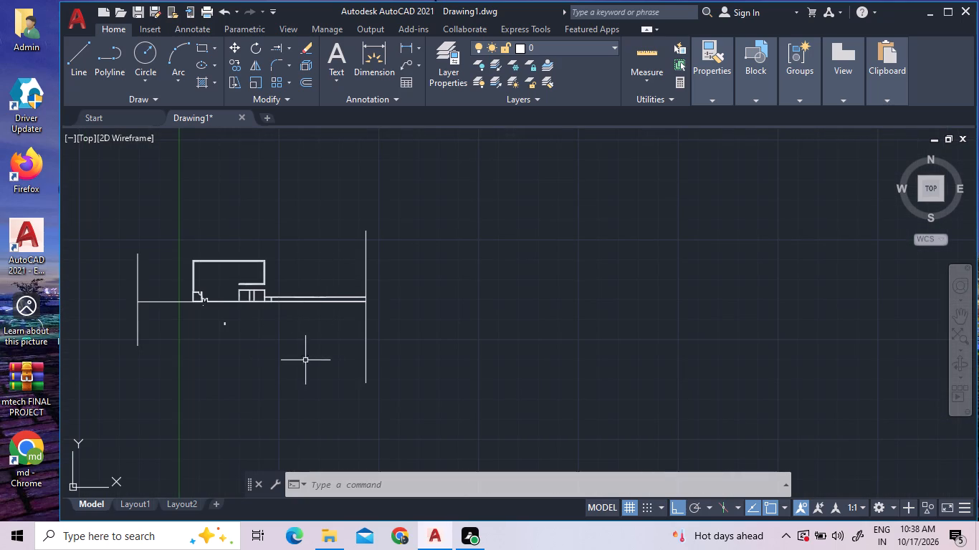
{"action": "scroll", "coordinate": [438, 348], "scroll_direction": "down", "scroll_amount": 1}
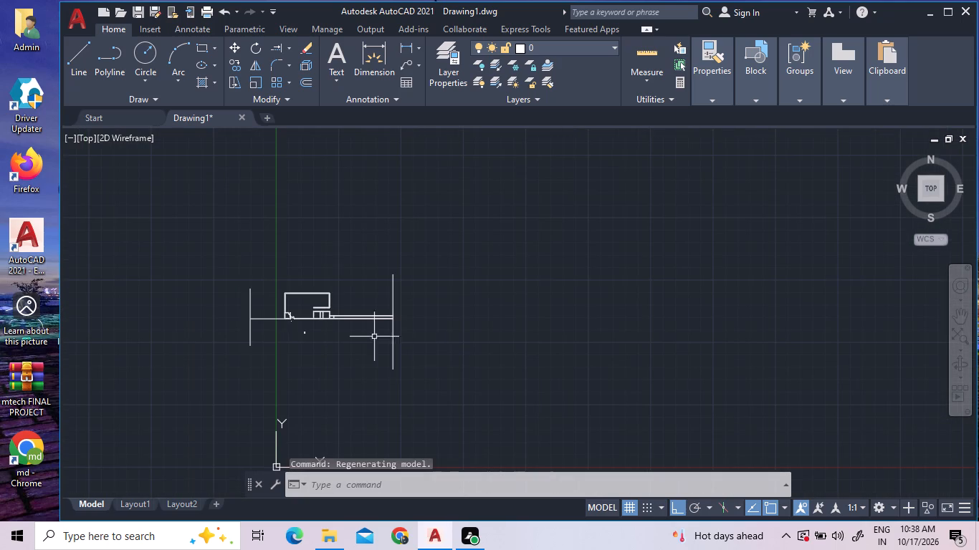
{"action": "scroll", "coordinate": [303, 323], "scroll_direction": "up", "scroll_amount": 2}
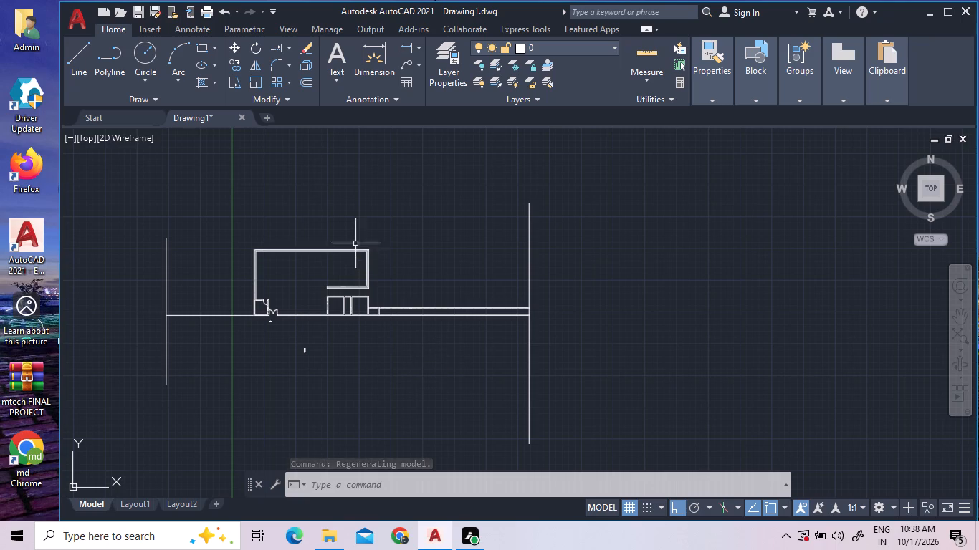
{"action": "scroll", "coordinate": [355, 243], "scroll_direction": "up", "scroll_amount": 3}
{"action": "scroll", "coordinate": [357, 244], "scroll_direction": "down", "scroll_amount": 2}
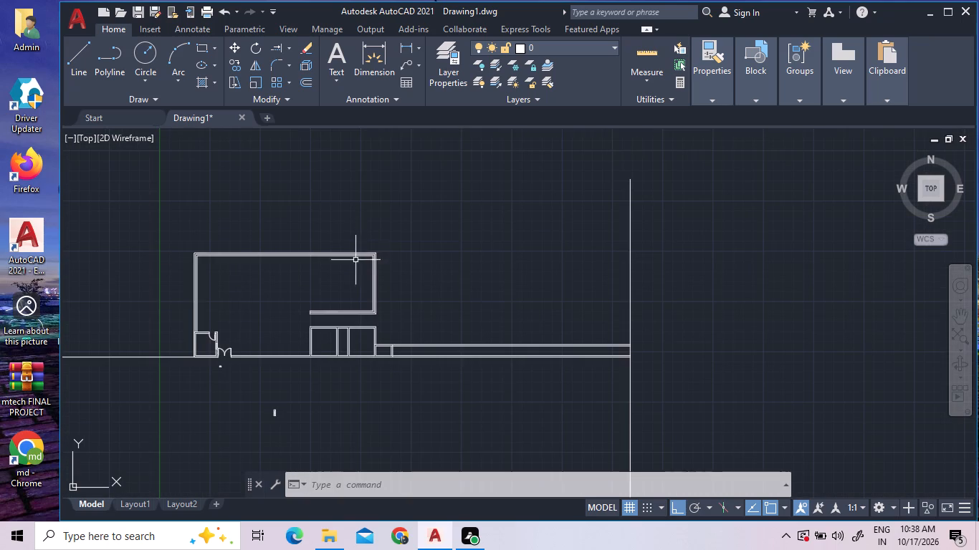
{"action": "left_click", "coordinate": [273, 44]}
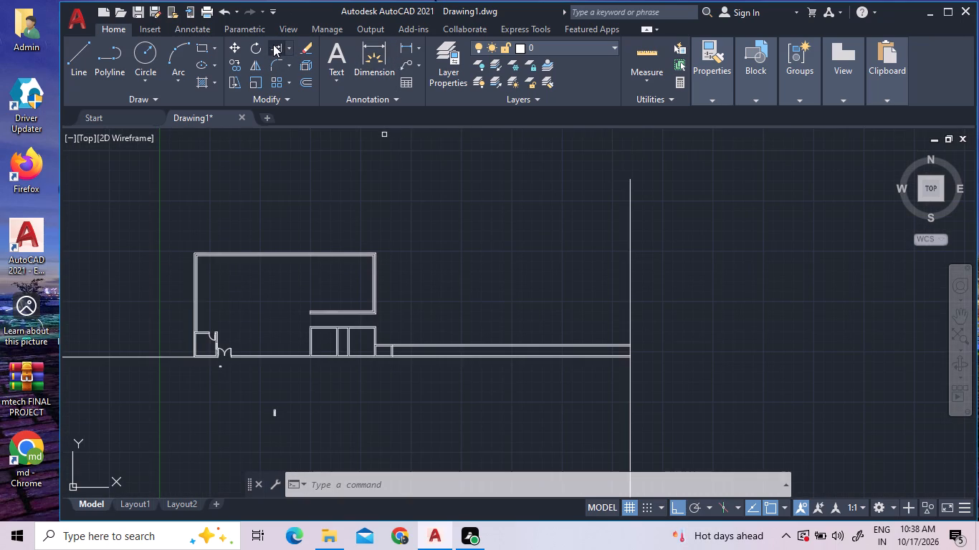
{"action": "left_click", "coordinate": [332, 251]}
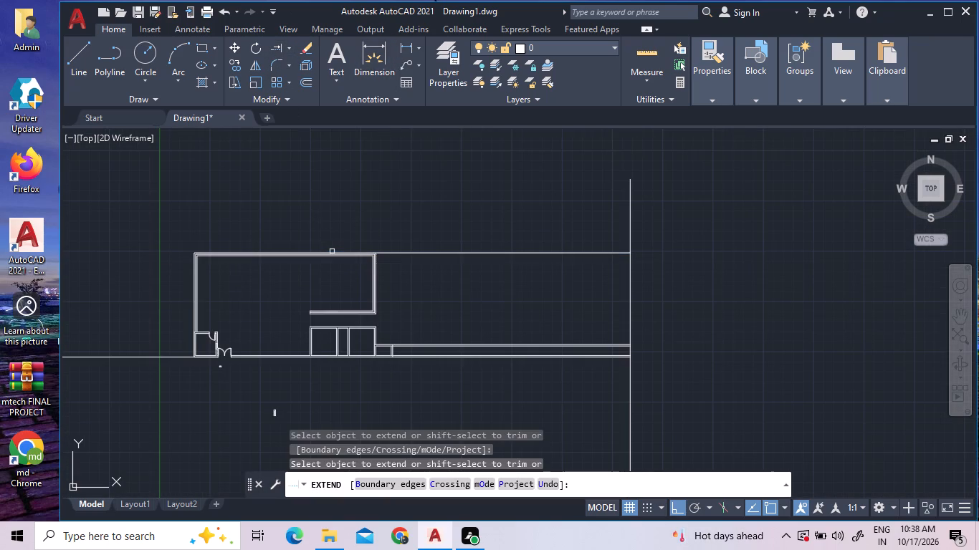
{"action": "scroll", "coordinate": [226, 237], "scroll_direction": "down", "scroll_amount": 2}
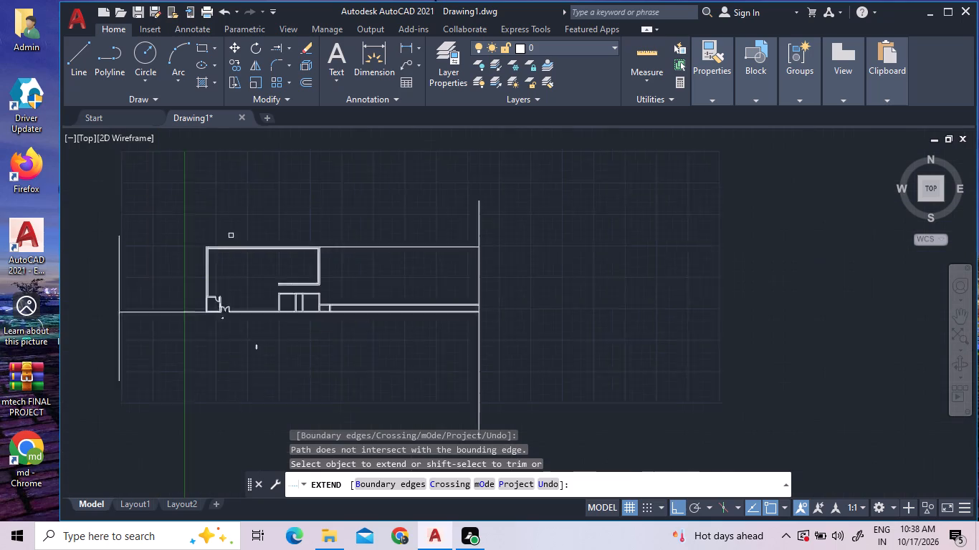
{"action": "double_click", "coordinate": [234, 243]}
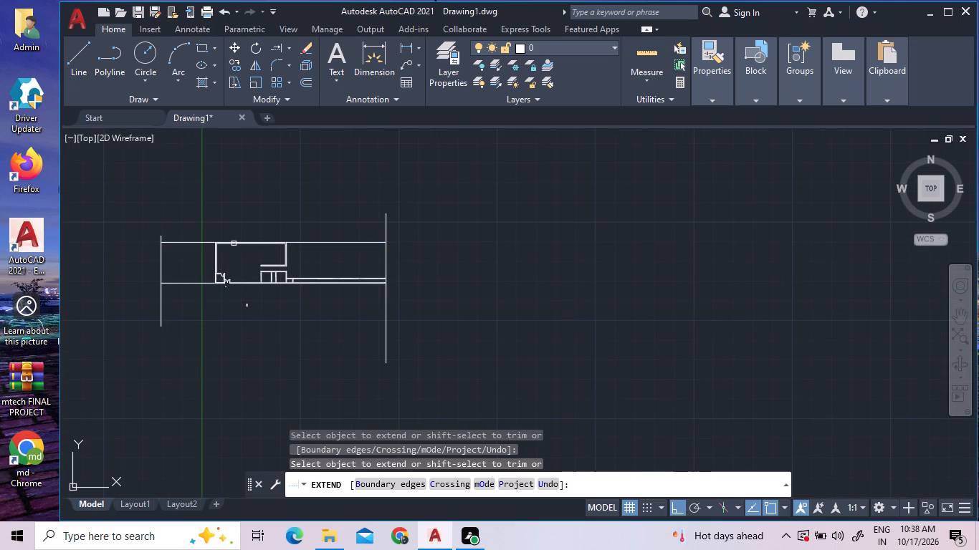
Extend the second top wall line left to the outermost left wall line and right to the far-right long vertical line.
{"action": "scroll", "coordinate": [226, 243], "scroll_direction": "up", "scroll_amount": 4}
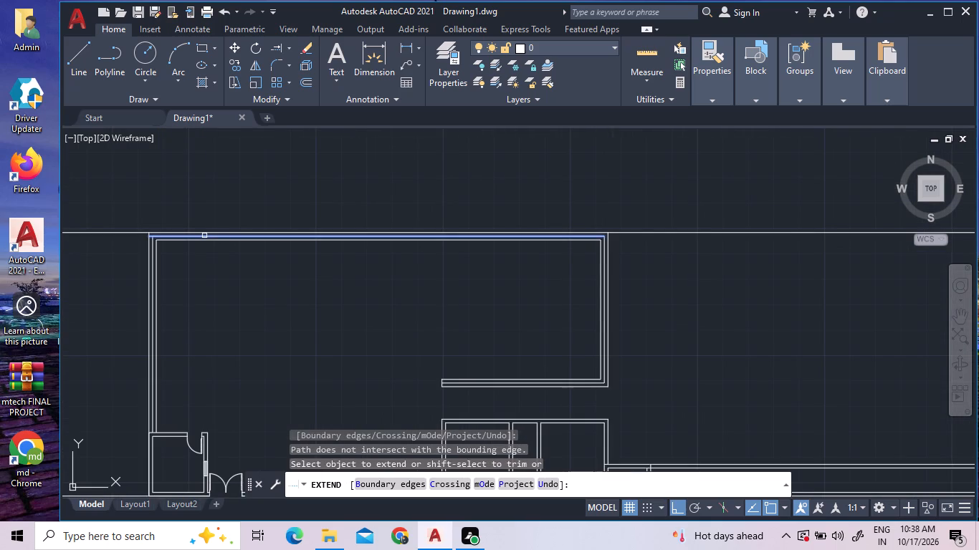
{"action": "left_click", "coordinate": [204, 236]}
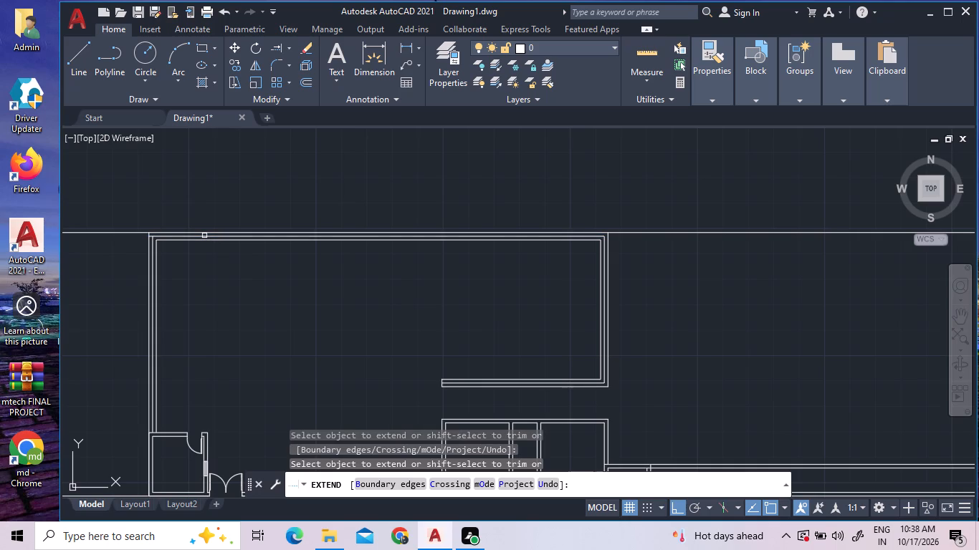
{"action": "scroll", "coordinate": [204, 236], "scroll_direction": "down", "scroll_amount": 1}
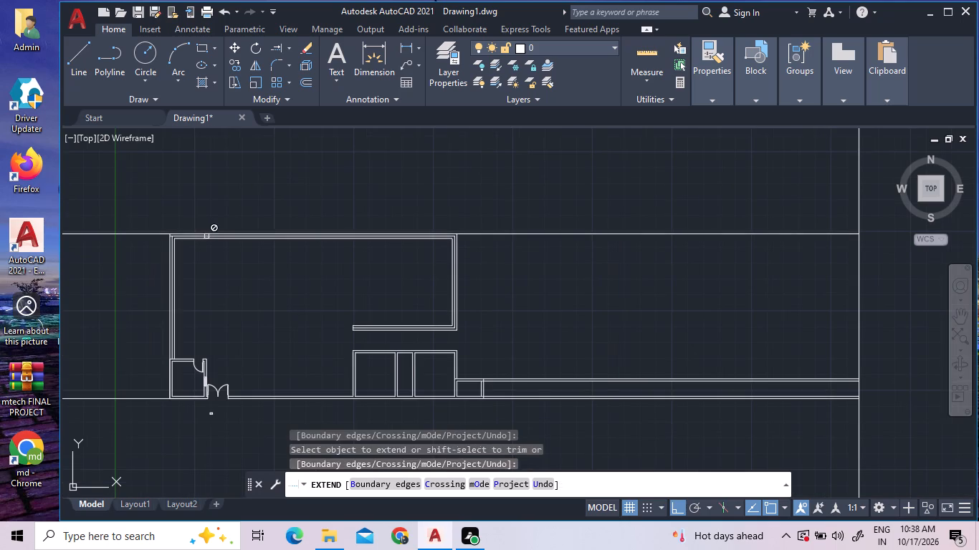
{"action": "left_click", "coordinate": [209, 238]}
{"action": "scroll", "coordinate": [209, 238], "scroll_direction": "down", "scroll_amount": 1}
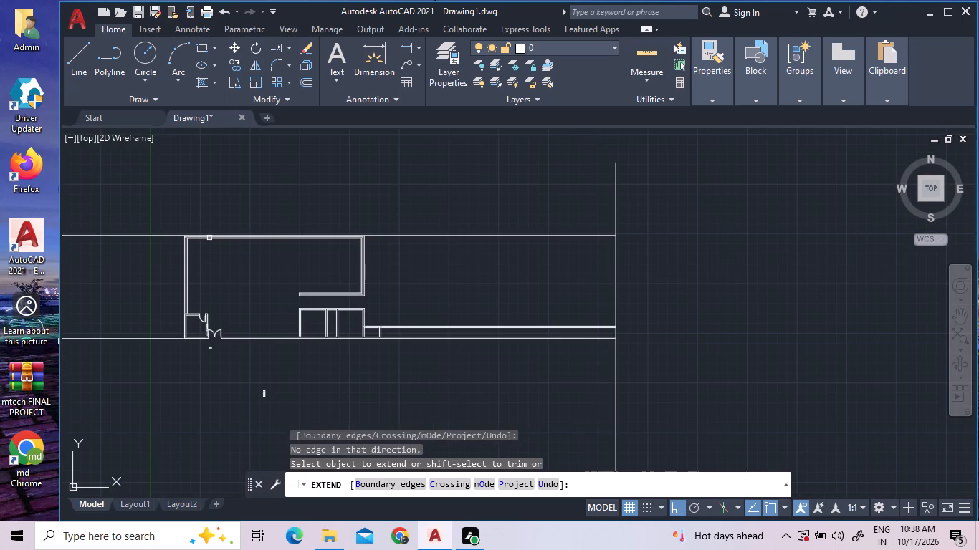
{"action": "scroll", "coordinate": [209, 238], "scroll_direction": "up", "scroll_amount": 1}
{"action": "left_click", "coordinate": [211, 236]}
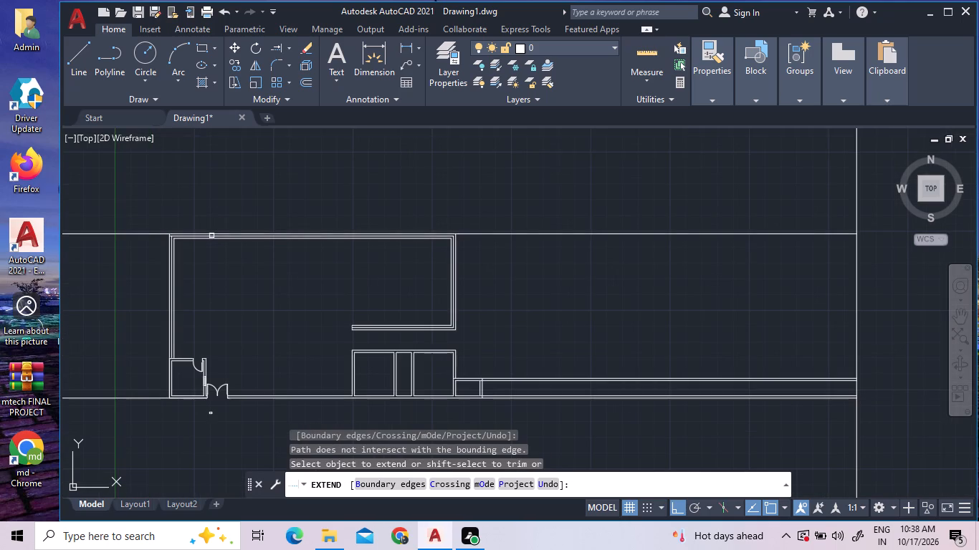
{"action": "scroll", "coordinate": [211, 236], "scroll_direction": "down", "scroll_amount": 3}
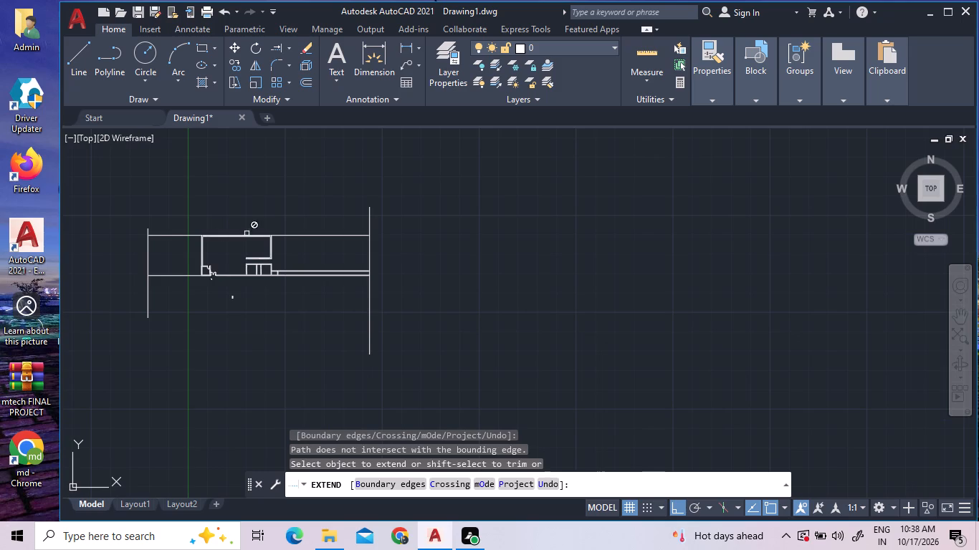
{"action": "scroll", "coordinate": [267, 234], "scroll_direction": "up", "scroll_amount": 3}
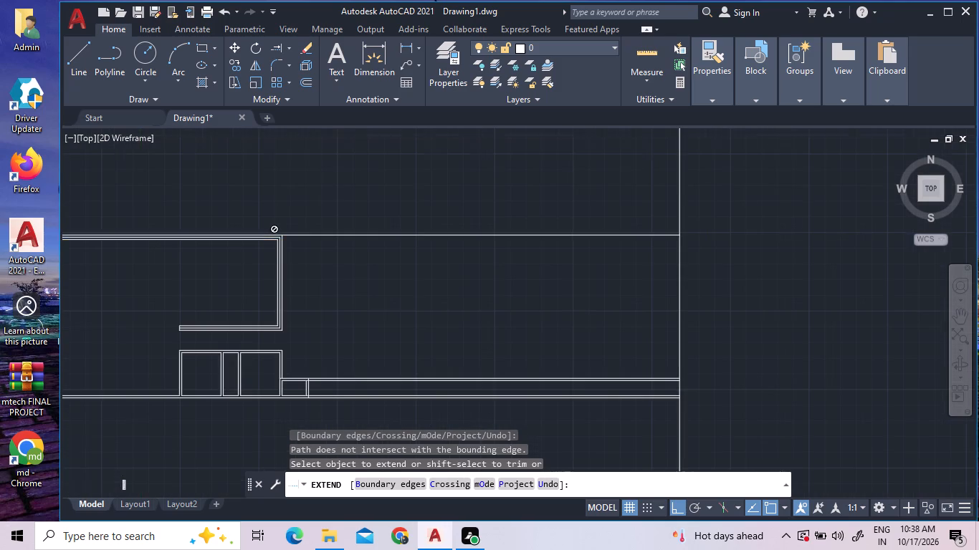
{"action": "left_click", "coordinate": [269, 238]}
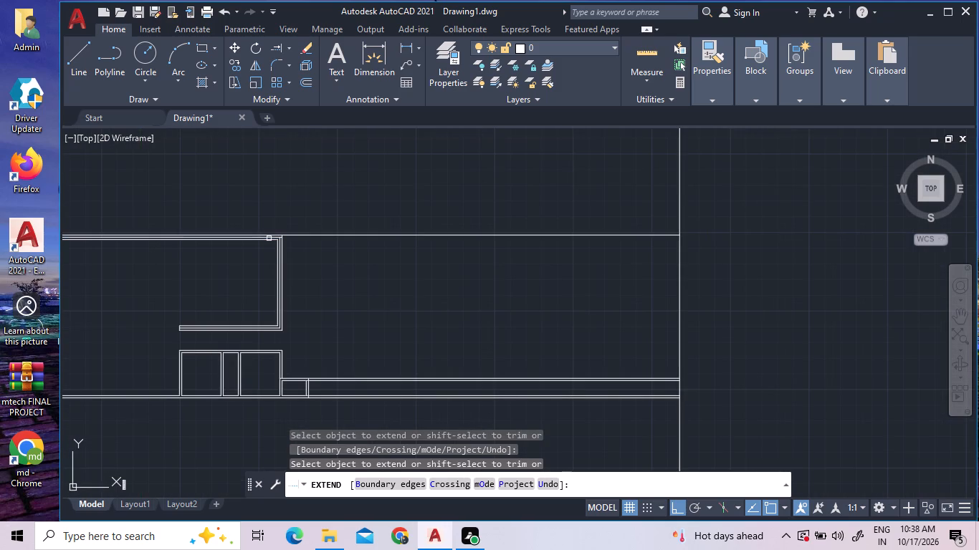
{"action": "left_click", "coordinate": [269, 238]}
Extend the second top wall line from the building's outermost left wall line to the far-left long vertical line.
{"action": "scroll", "coordinate": [272, 248], "scroll_direction": "down", "scroll_amount": 2}
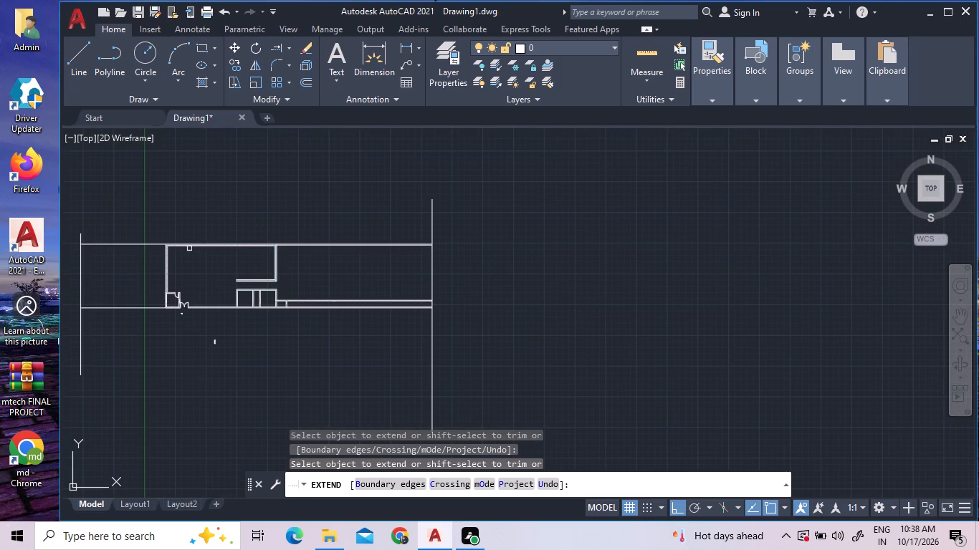
{"action": "scroll", "coordinate": [156, 246], "scroll_direction": "up", "scroll_amount": 2}
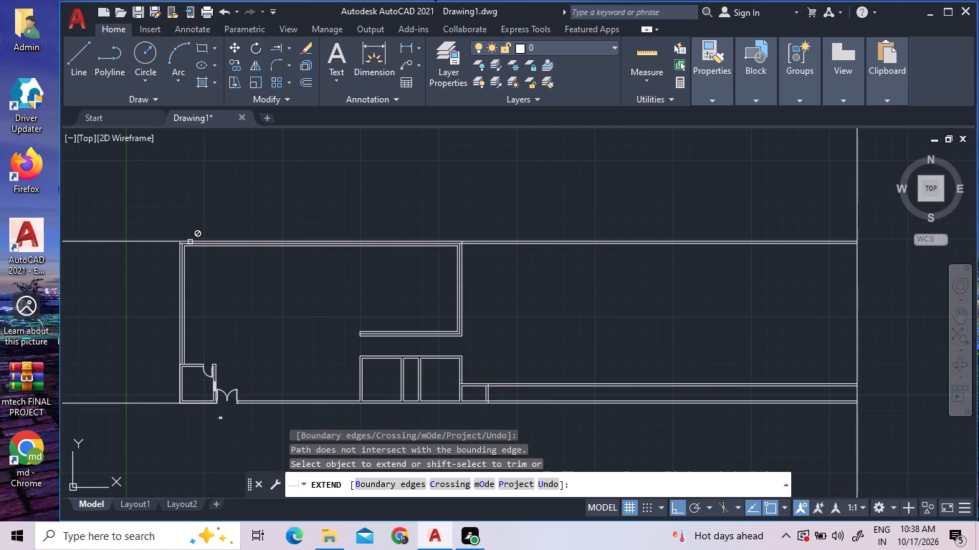
{"action": "left_click", "coordinate": [190, 244]}
{"action": "scroll", "coordinate": [183, 242], "scroll_direction": "down", "scroll_amount": 1}
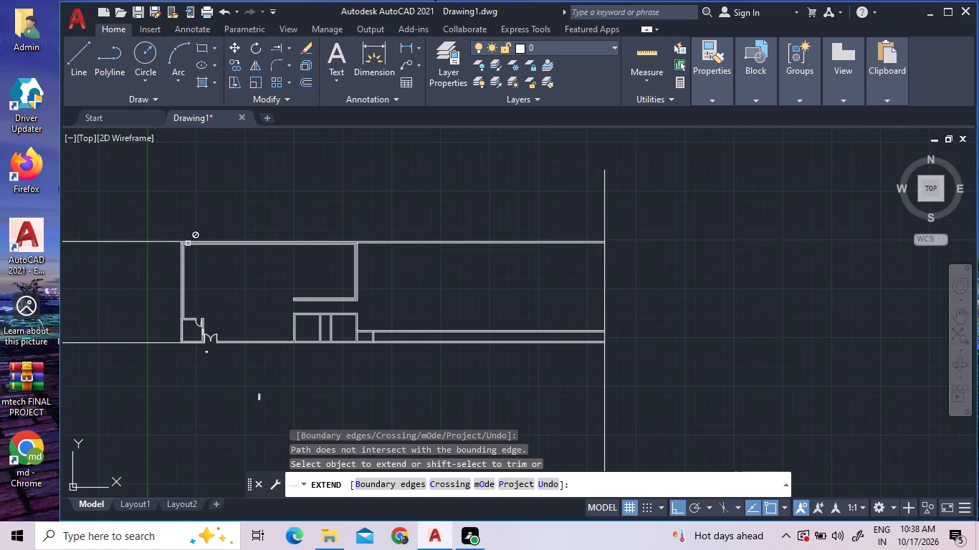
{"action": "scroll", "coordinate": [197, 243], "scroll_direction": "down", "scroll_amount": 1}
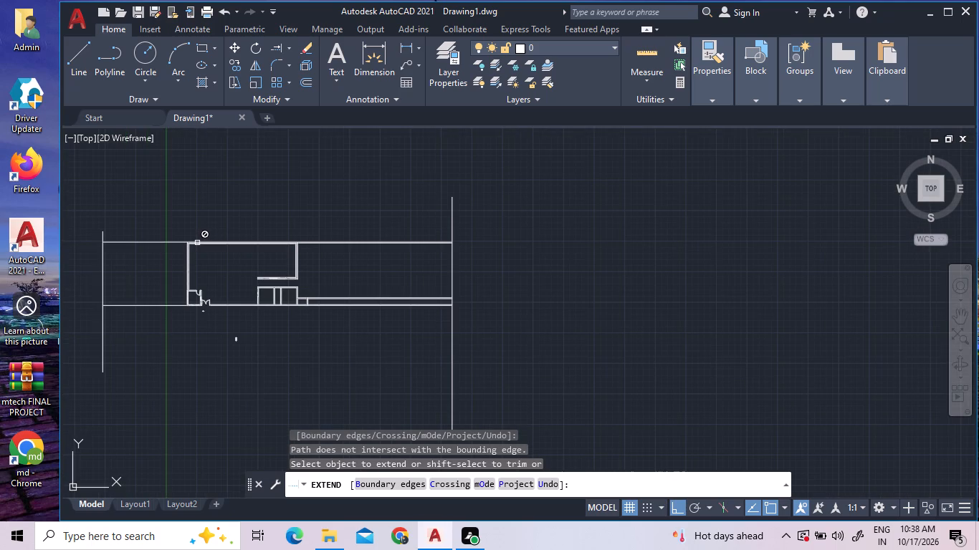
{"action": "scroll", "coordinate": [197, 243], "scroll_direction": "down", "scroll_amount": 1}
{"action": "scroll", "coordinate": [197, 243], "scroll_direction": "up", "scroll_amount": 5}
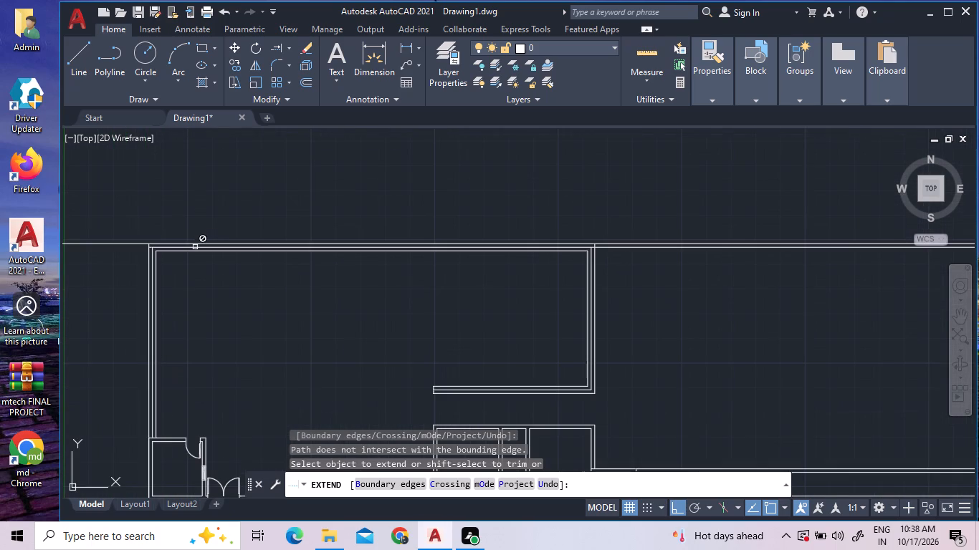
{"action": "double_click", "coordinate": [196, 246]}
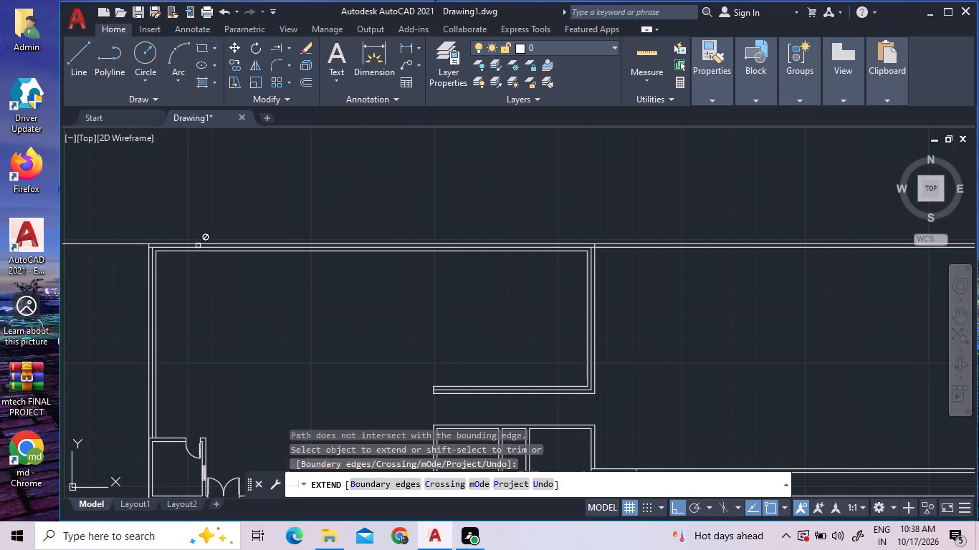
{"action": "left_click", "coordinate": [213, 249]}
{"action": "left_click", "coordinate": [224, 249]}
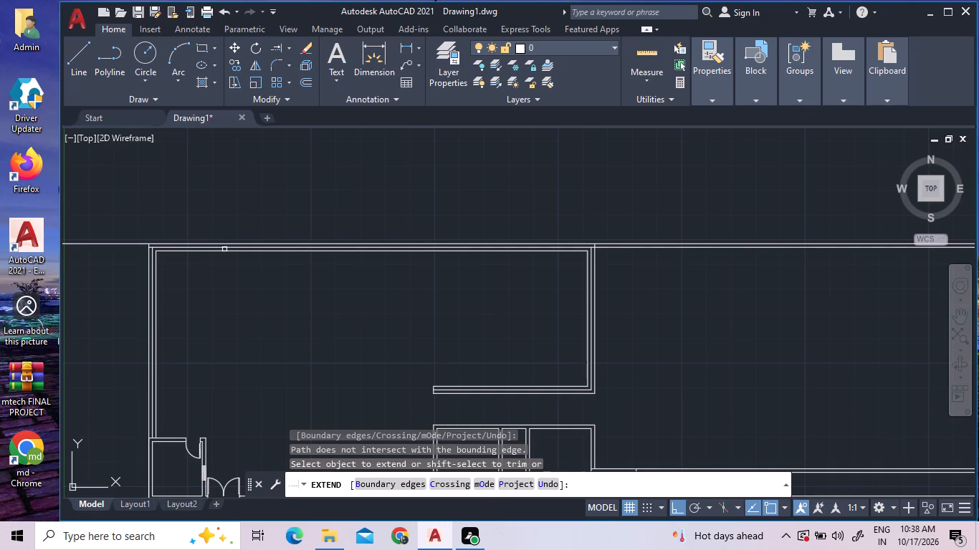
{"action": "scroll", "coordinate": [224, 249], "scroll_direction": "down", "scroll_amount": 1}
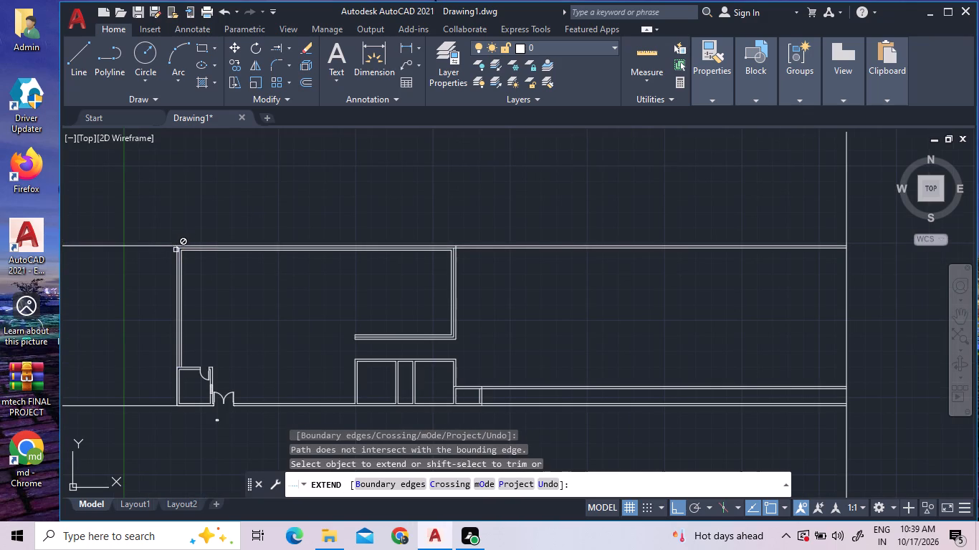
{"action": "scroll", "coordinate": [176, 250], "scroll_direction": "up", "scroll_amount": 1}
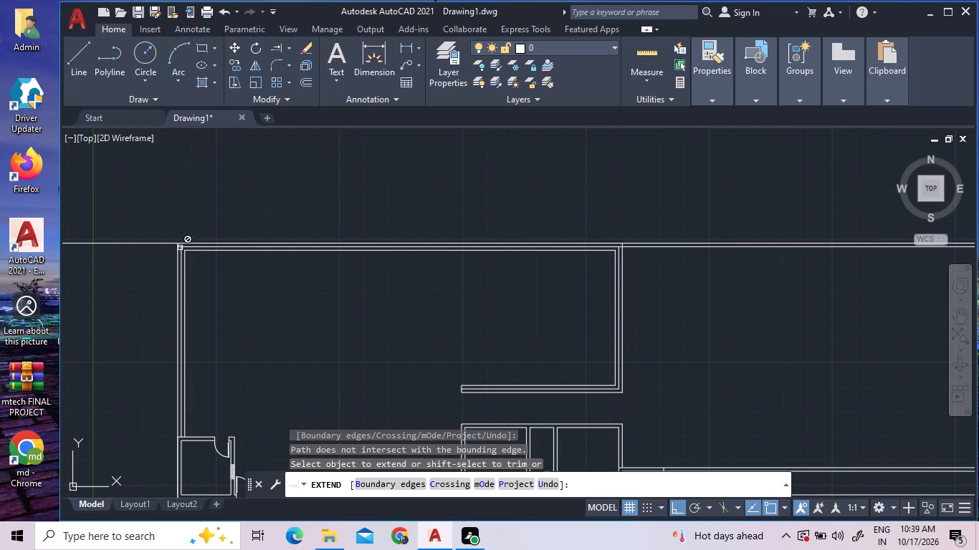
{"action": "scroll", "coordinate": [179, 248], "scroll_direction": "up", "scroll_amount": 2}
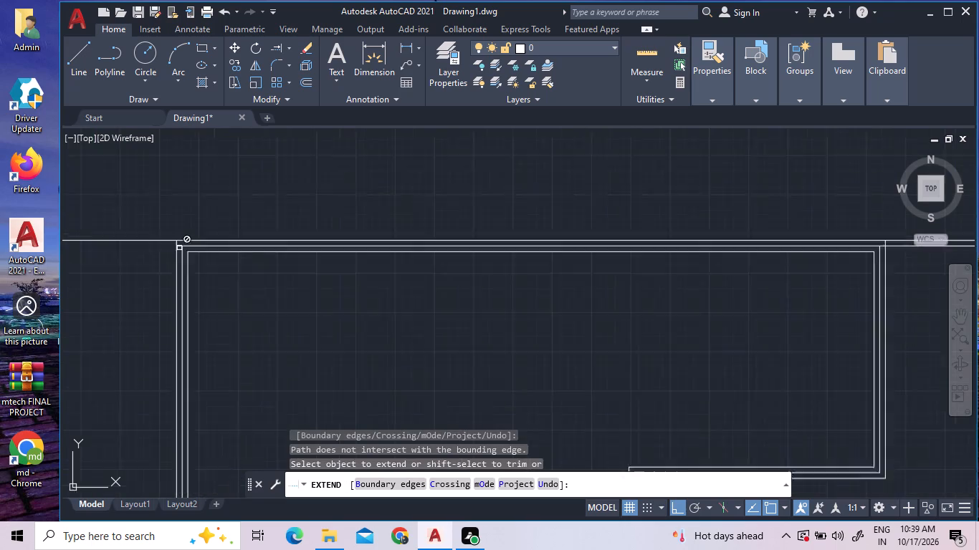
{"action": "scroll", "coordinate": [179, 248], "scroll_direction": "up", "scroll_amount": 1}
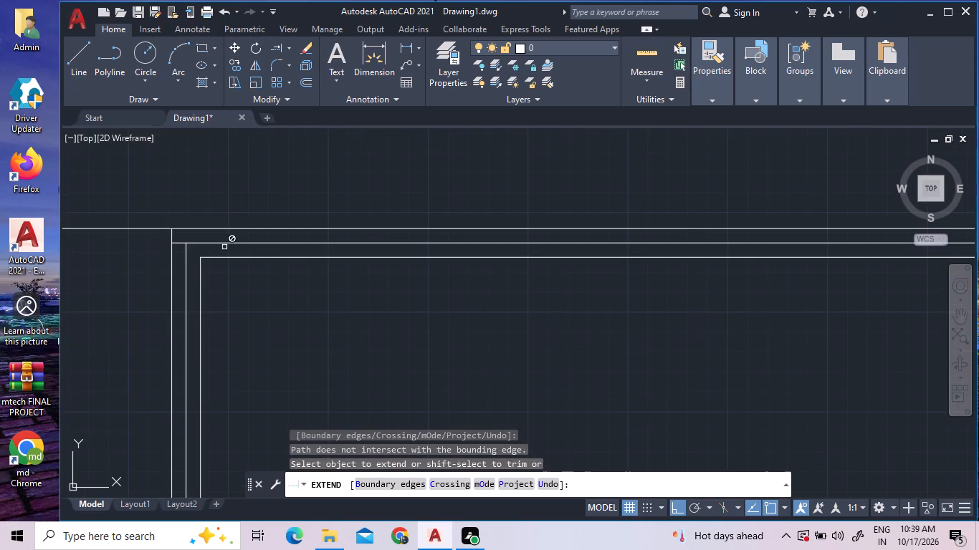
{"action": "left_click", "coordinate": [655, 243]}
{"action": "scroll", "coordinate": [655, 243], "scroll_direction": "down", "scroll_amount": 3}
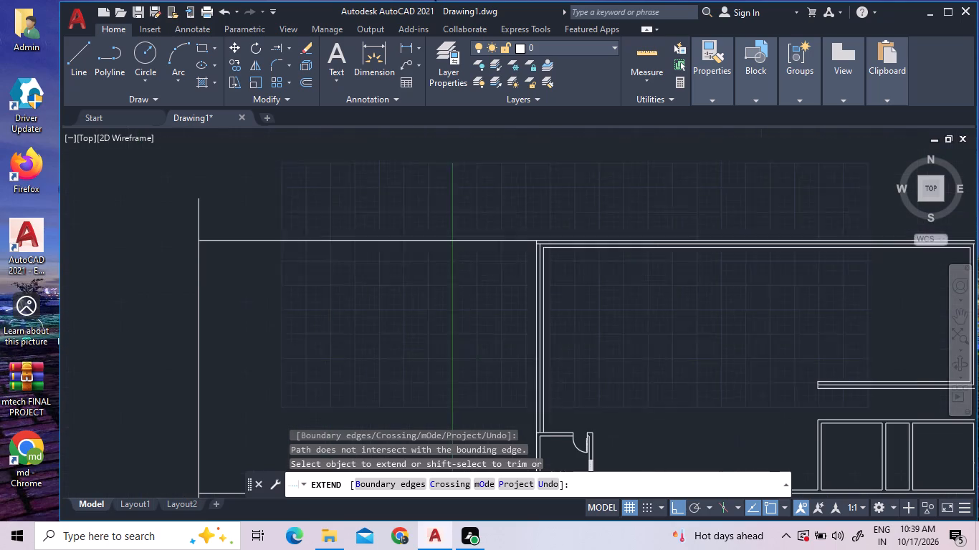
{"action": "scroll", "coordinate": [655, 243], "scroll_direction": "down", "scroll_amount": 2}
{"action": "left_click", "coordinate": [655, 243]}
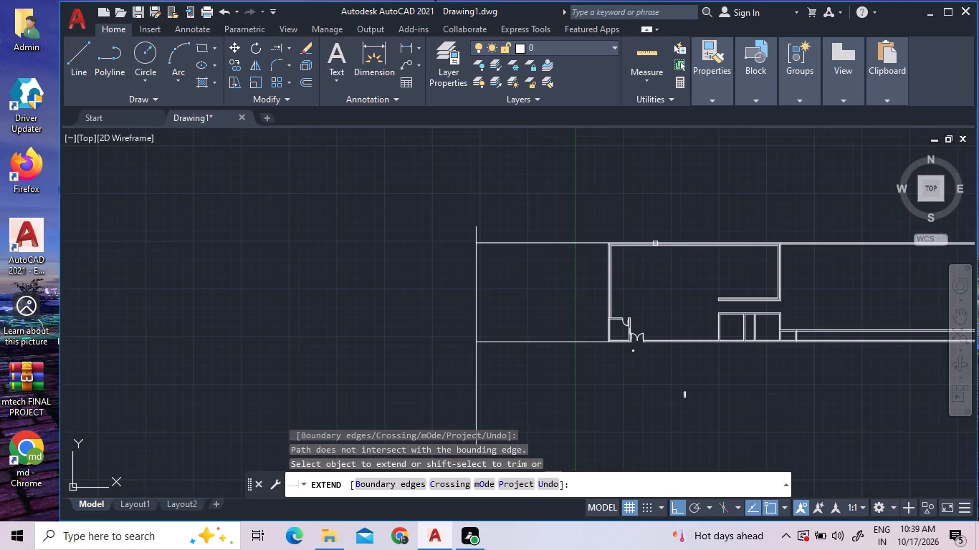
{"action": "left_click", "coordinate": [655, 243]}
{"action": "double_click", "coordinate": [656, 246]}
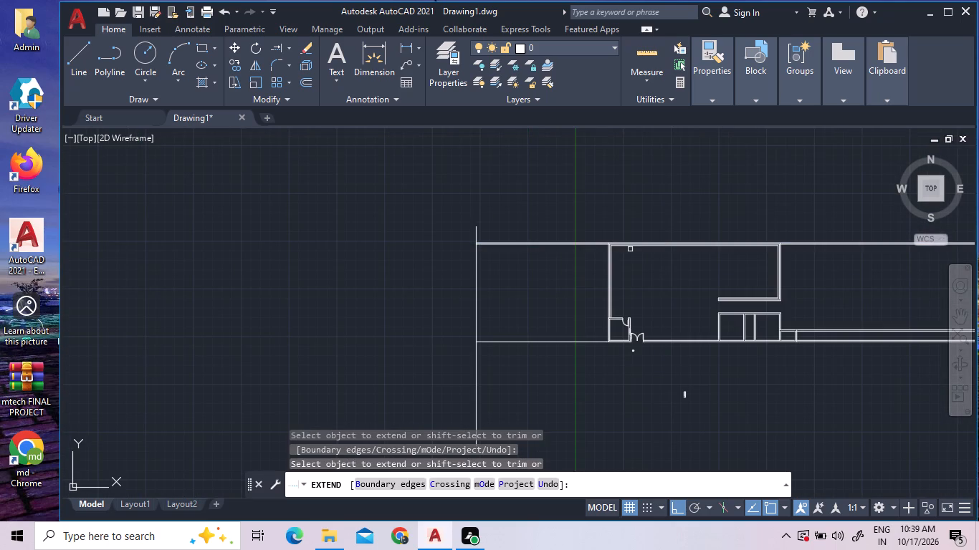
{"action": "scroll", "coordinate": [583, 253], "scroll_direction": "up", "scroll_amount": 4}
{"action": "right_click", "coordinate": [594, 259]}
{"action": "left_click", "coordinate": [607, 274]}
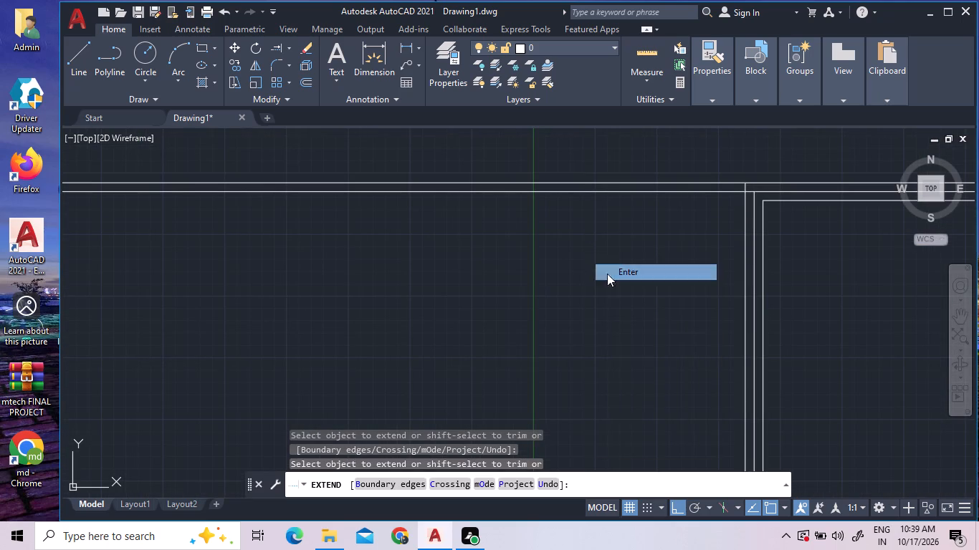
Extend the right line of the 5' strip's cross wall up to the plan's second top wall line.
{"action": "scroll", "coordinate": [431, 233], "scroll_direction": "down", "scroll_amount": 4}
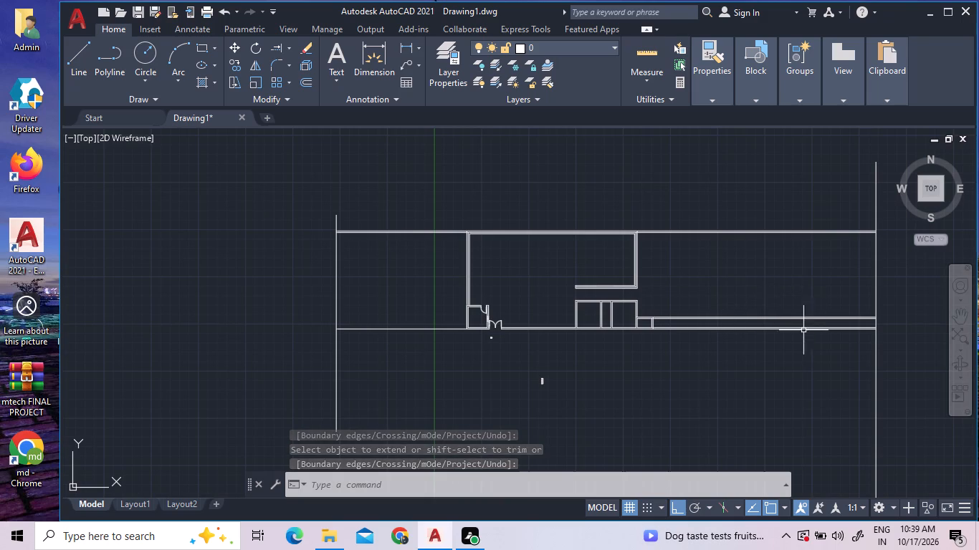
{"action": "scroll", "coordinate": [764, 310], "scroll_direction": "down", "scroll_amount": 2}
{"action": "scroll", "coordinate": [737, 317], "scroll_direction": "up", "scroll_amount": 4}
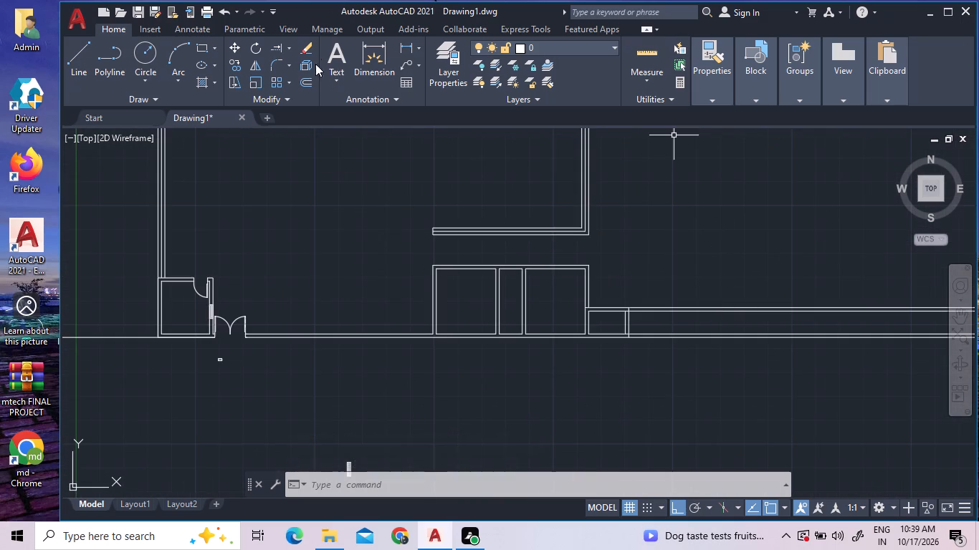
{"action": "left_click", "coordinate": [289, 49]}
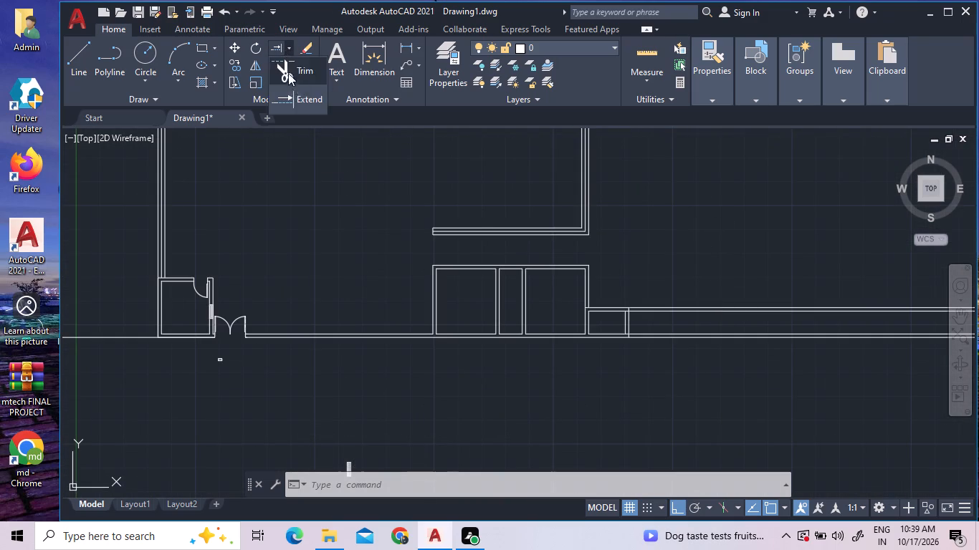
{"action": "double_click", "coordinate": [296, 95]}
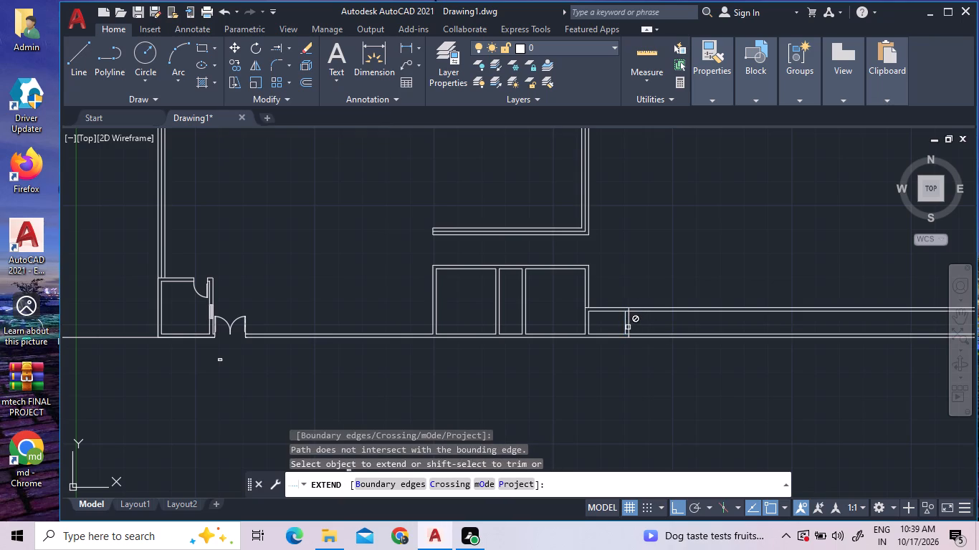
{"action": "double_click", "coordinate": [629, 329]}
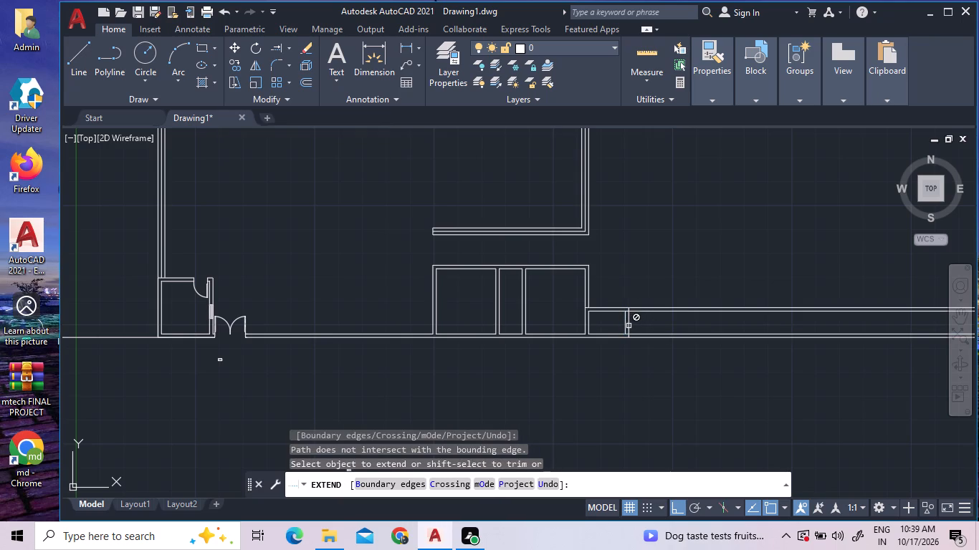
{"action": "left_click", "coordinate": [629, 322]}
{"action": "scroll", "coordinate": [624, 317], "scroll_direction": "down", "scroll_amount": 1}
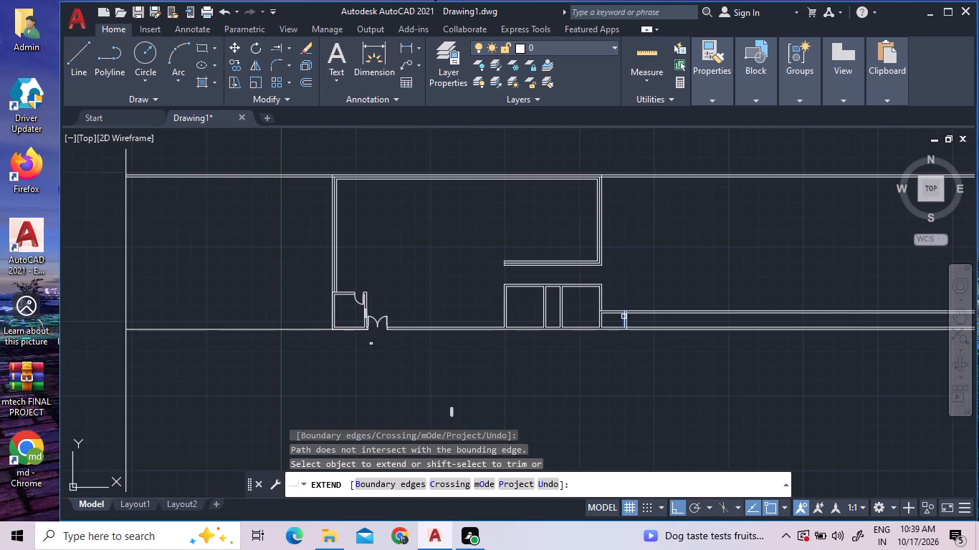
{"action": "double_click", "coordinate": [627, 317]}
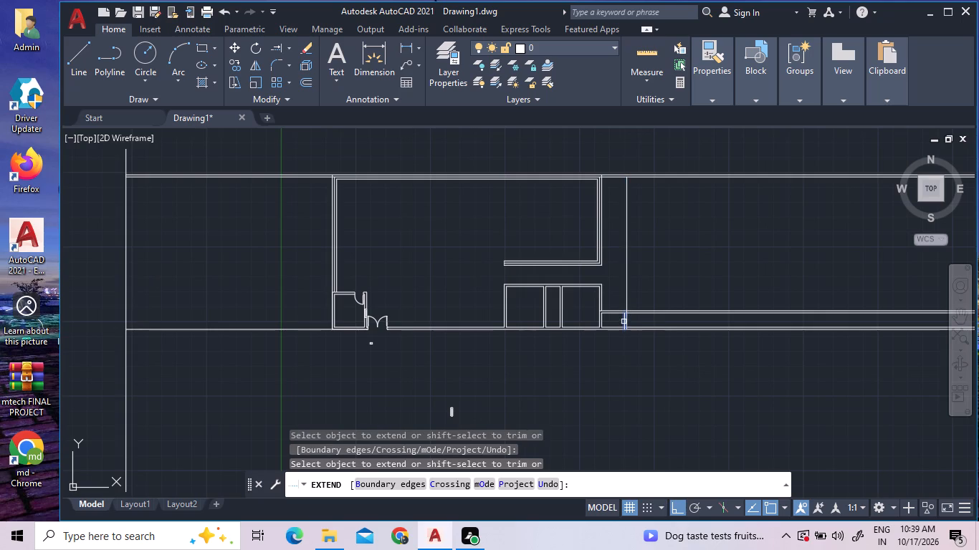
Extend the left line of the cross wall across the 5' strip and up to the plan's second top wall line.
{"action": "double_click", "coordinate": [624, 322]}
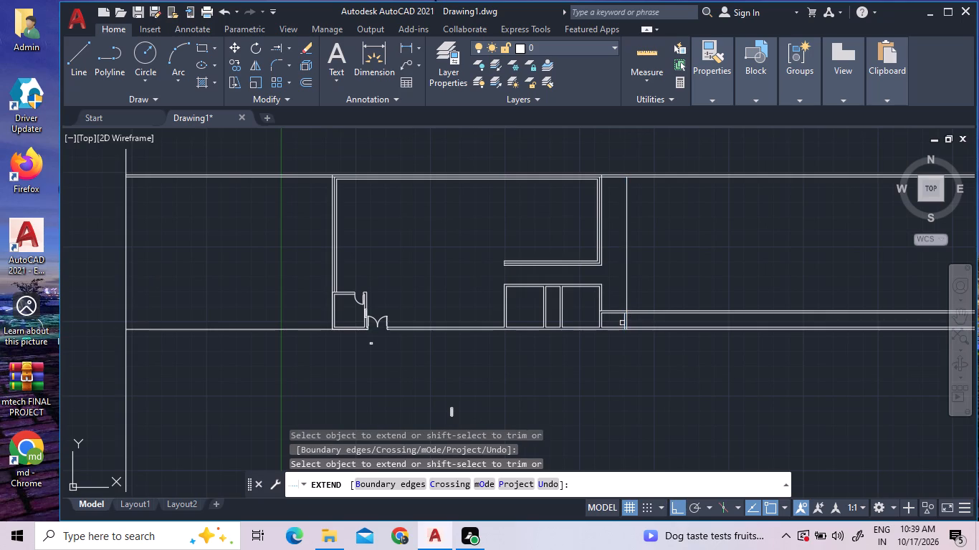
{"action": "triple_click", "coordinate": [624, 322]}
{"action": "left_click", "coordinate": [624, 322]}
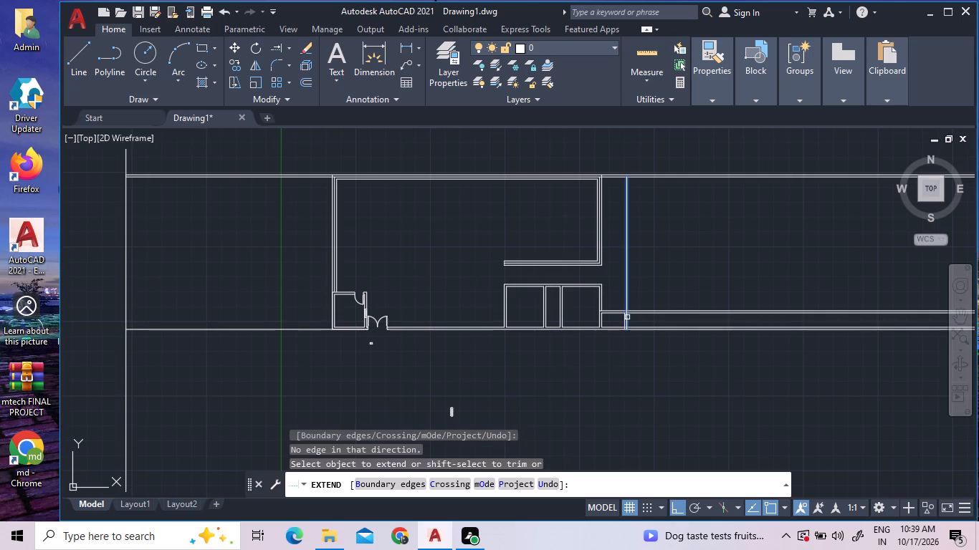
{"action": "double_click", "coordinate": [623, 317]}
{"action": "scroll", "coordinate": [623, 317], "scroll_direction": "down", "scroll_amount": 1}
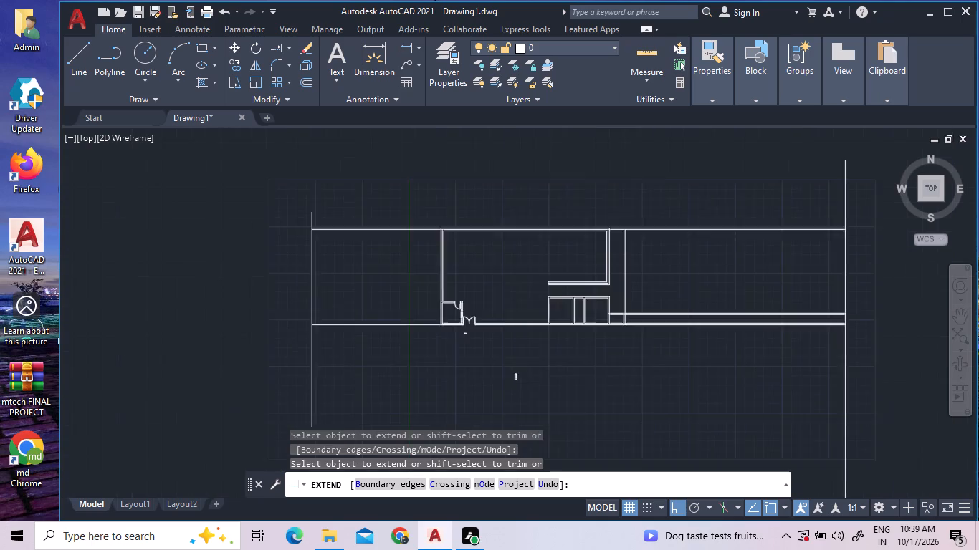
{"action": "scroll", "coordinate": [623, 317], "scroll_direction": "down", "scroll_amount": 1}
{"action": "left_click", "coordinate": [623, 317]}
{"action": "double_click", "coordinate": [625, 317]}
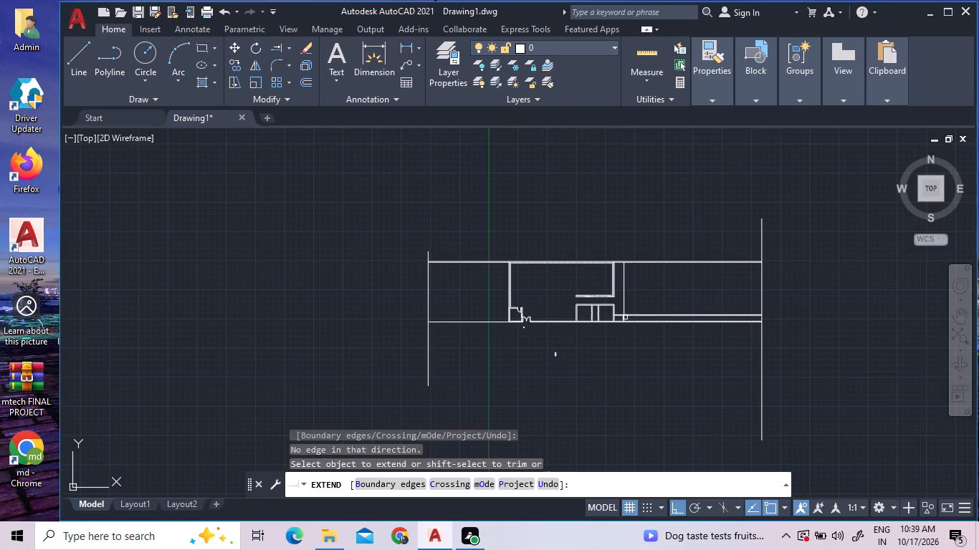
{"action": "scroll", "coordinate": [623, 317], "scroll_direction": "up", "scroll_amount": 4}
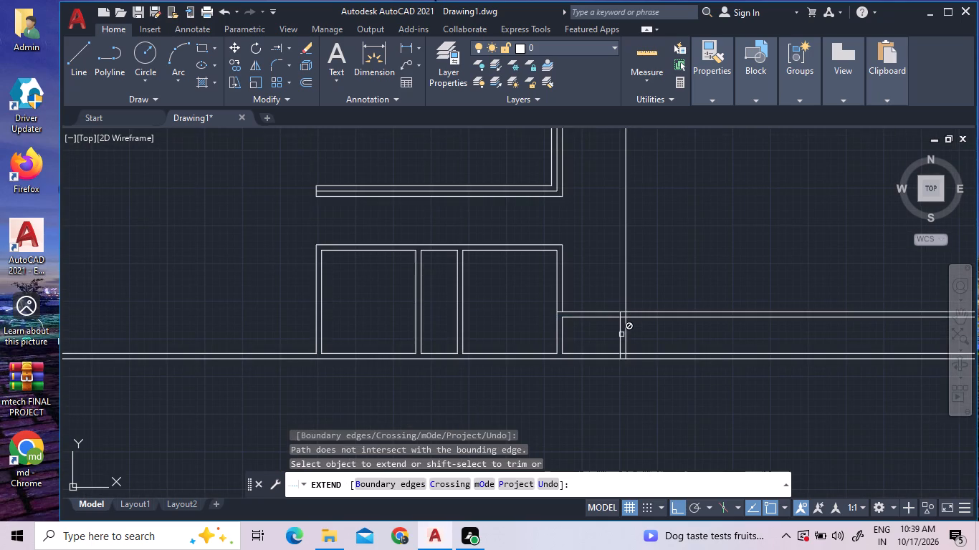
{"action": "left_click", "coordinate": [621, 337]}
{"action": "scroll", "coordinate": [615, 334], "scroll_direction": "down", "scroll_amount": 2}
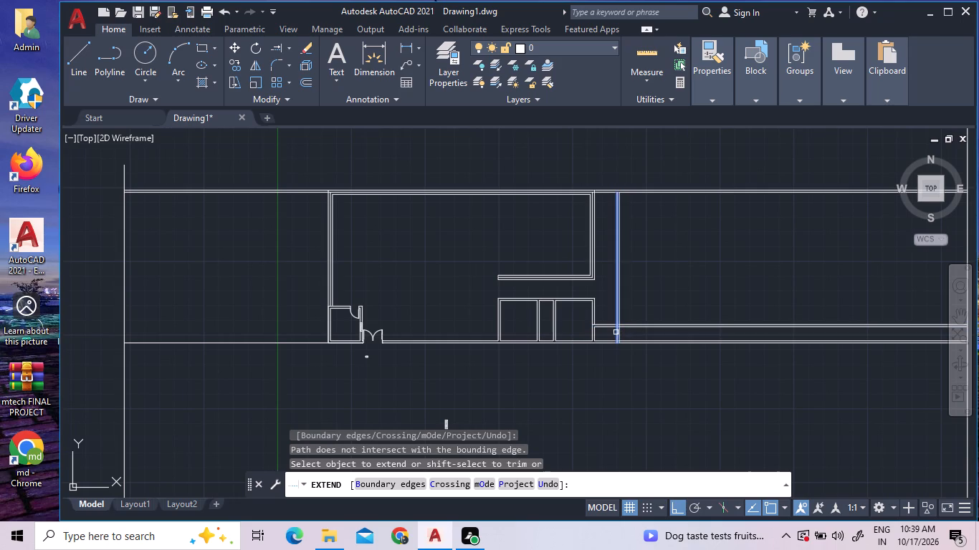
{"action": "left_click", "coordinate": [617, 332]}
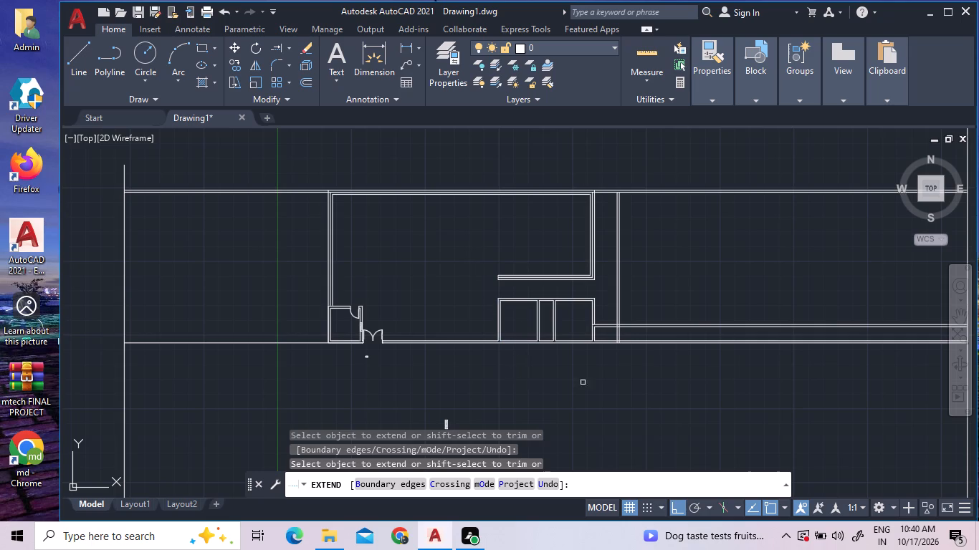
Extend both lines of the cross wall up to the plan's outermost top wall line.
{"action": "scroll", "coordinate": [593, 377], "scroll_direction": "down", "scroll_amount": 1}
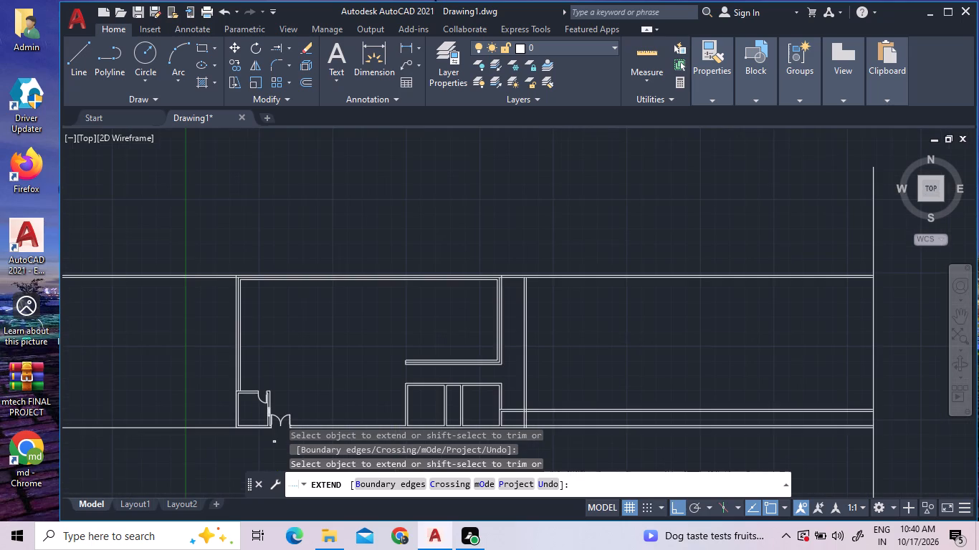
{"action": "scroll", "coordinate": [748, 235], "scroll_direction": "up", "scroll_amount": 1}
{"action": "double_click", "coordinate": [528, 311]}
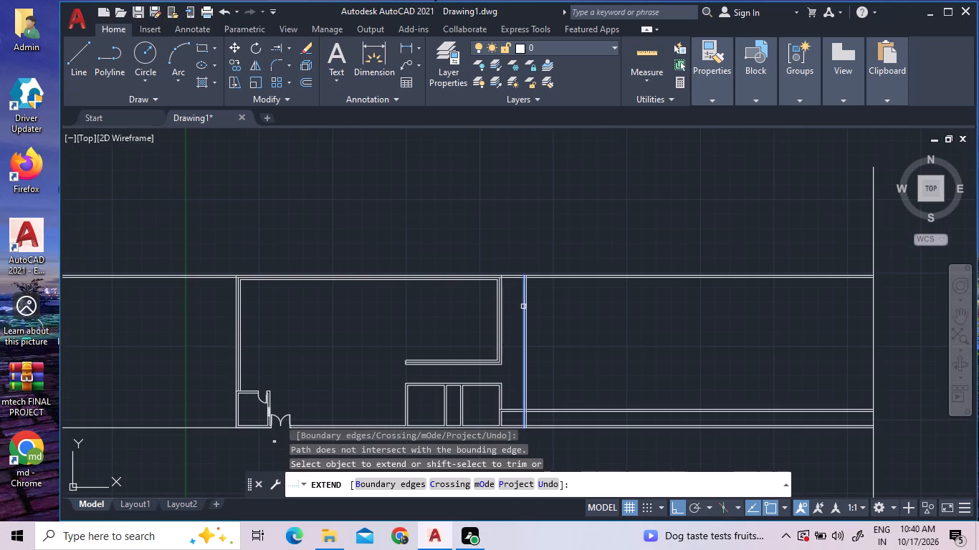
{"action": "double_click", "coordinate": [523, 307]}
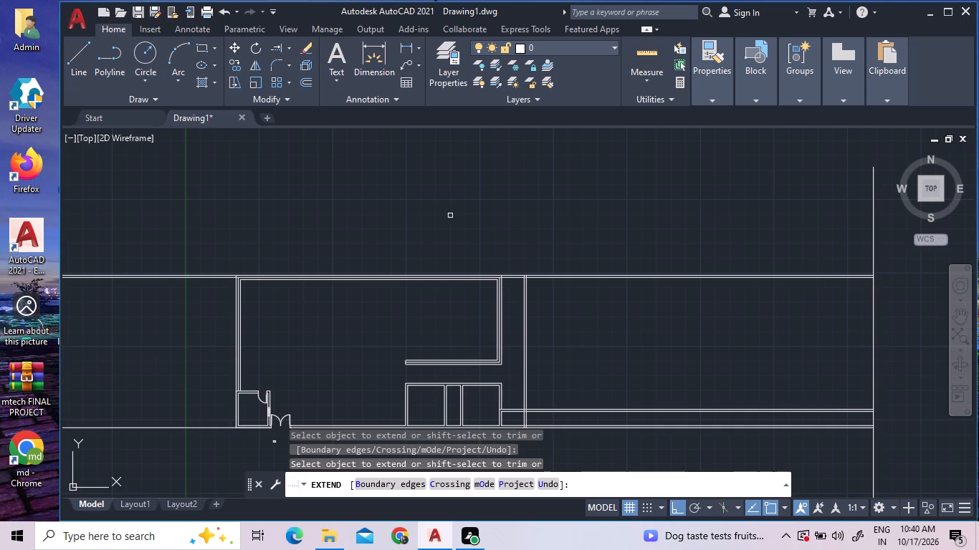
{"action": "scroll", "coordinate": [378, 193], "scroll_direction": "down", "scroll_amount": 2}
{"action": "scroll", "coordinate": [611, 257], "scroll_direction": "up", "scroll_amount": 1}
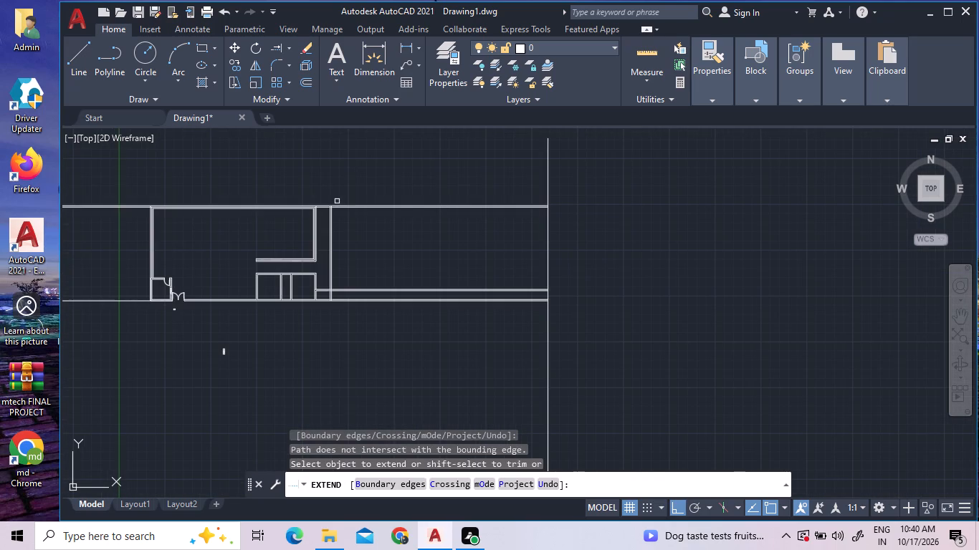
{"action": "right_click", "coordinate": [364, 255]}
{"action": "left_click", "coordinate": [385, 264]}
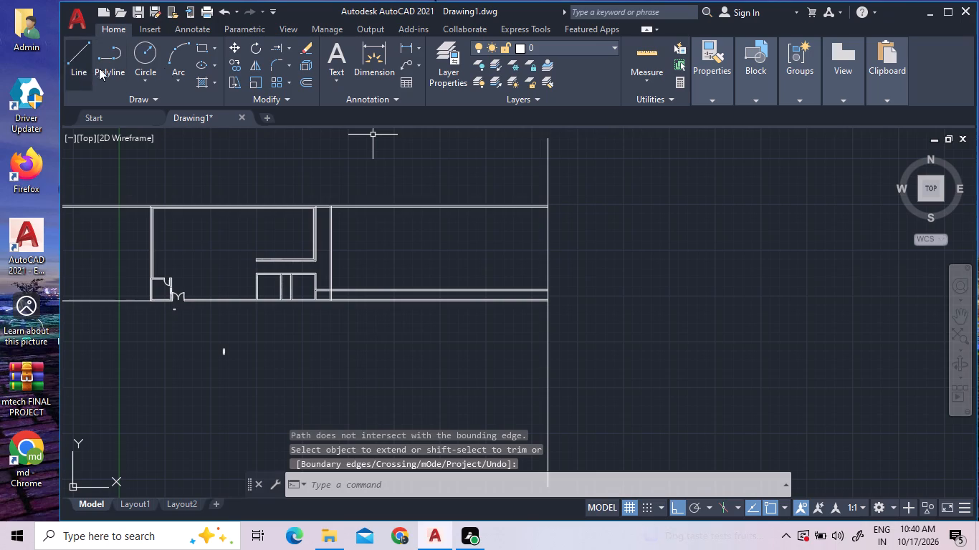
Offset the right line of the 5' strip's cross wall 15' to the right.
{"action": "left_click", "coordinate": [302, 82]}
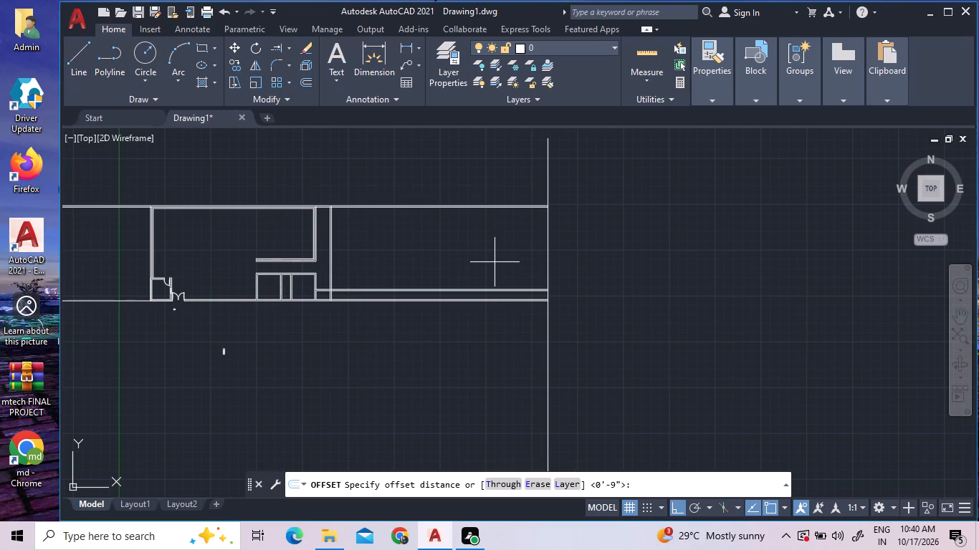
{"action": "type", "text": "15;"}
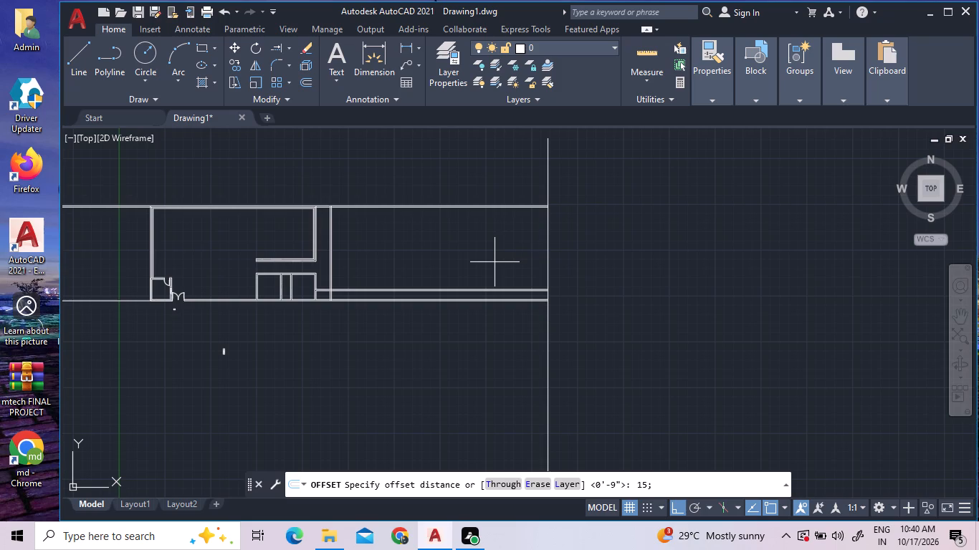
{"action": "key", "text": "BackSpace"}
{"action": "key", "text": "apostrophe"}
{"action": "key", "text": "Return"}
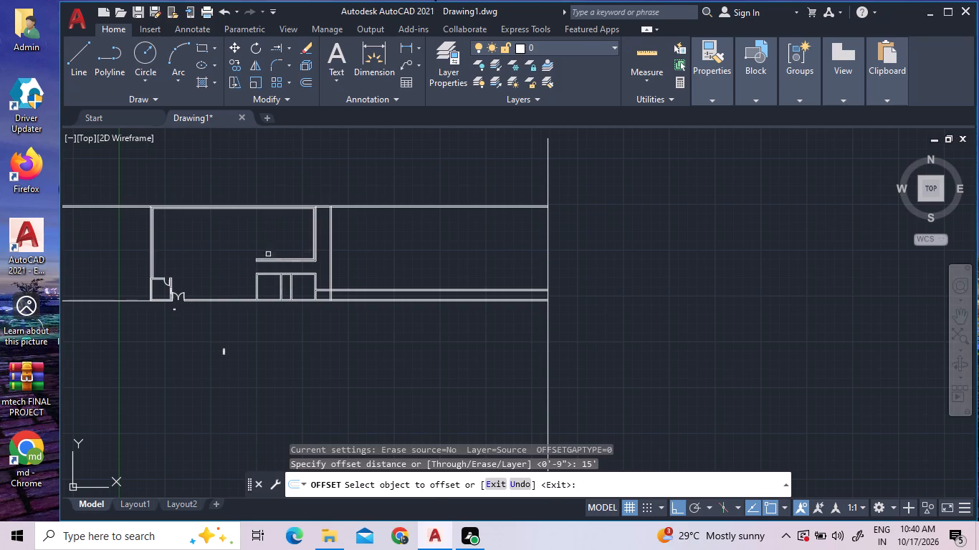
{"action": "scroll", "coordinate": [344, 266], "scroll_direction": "up", "scroll_amount": 3}
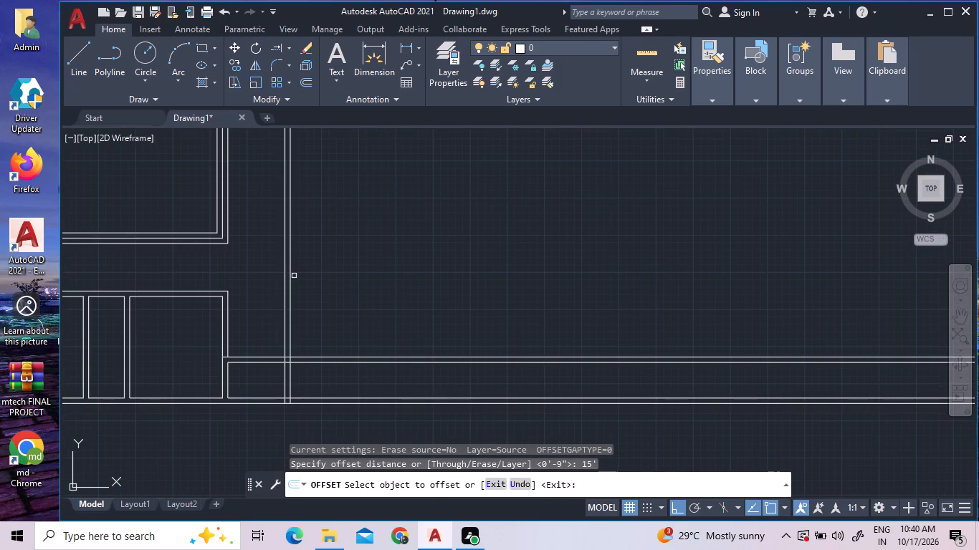
{"action": "double_click", "coordinate": [290, 276]}
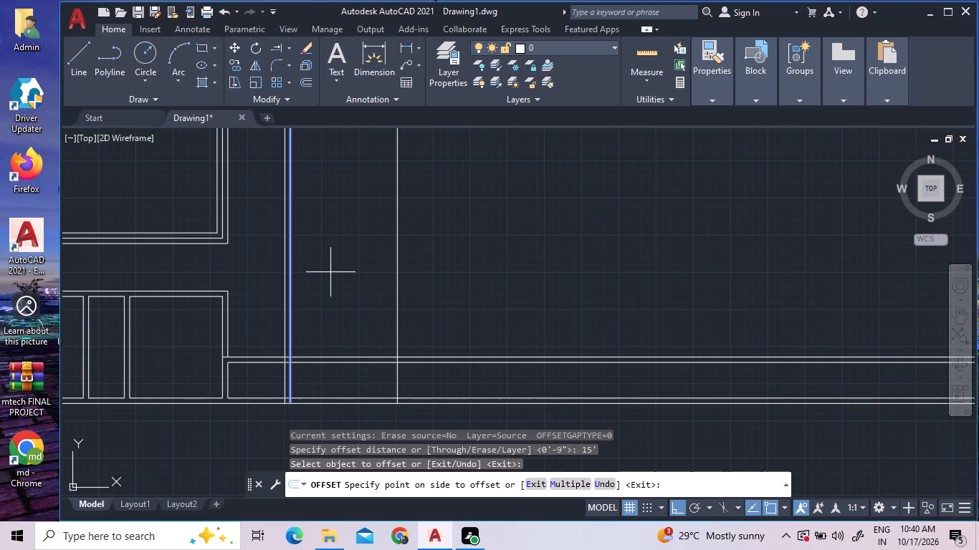
{"action": "double_click", "coordinate": [330, 272]}
{"action": "scroll", "coordinate": [368, 313], "scroll_direction": "down", "scroll_amount": 2}
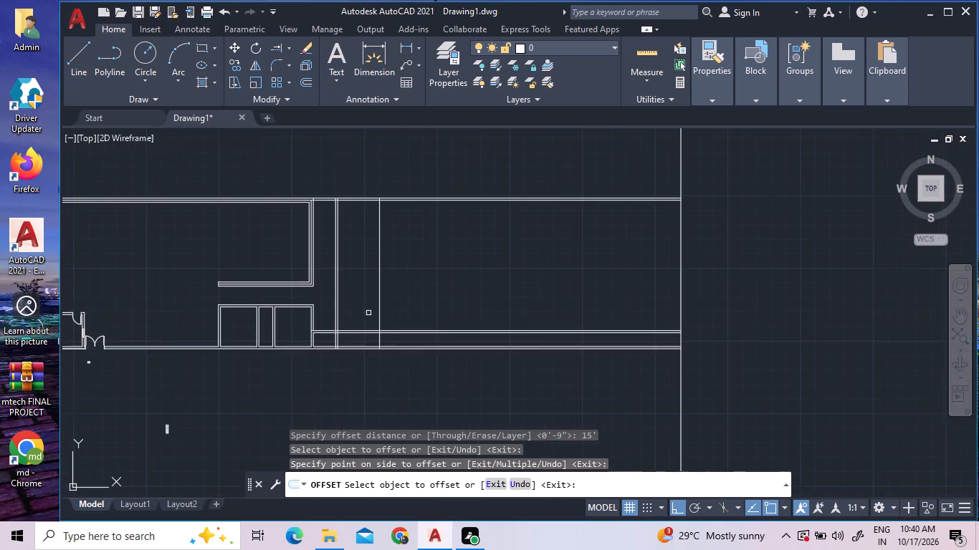
Offset the new vertical line 9" to the right to form a second full-height cross wall.
{"action": "left_click", "coordinate": [305, 79]}
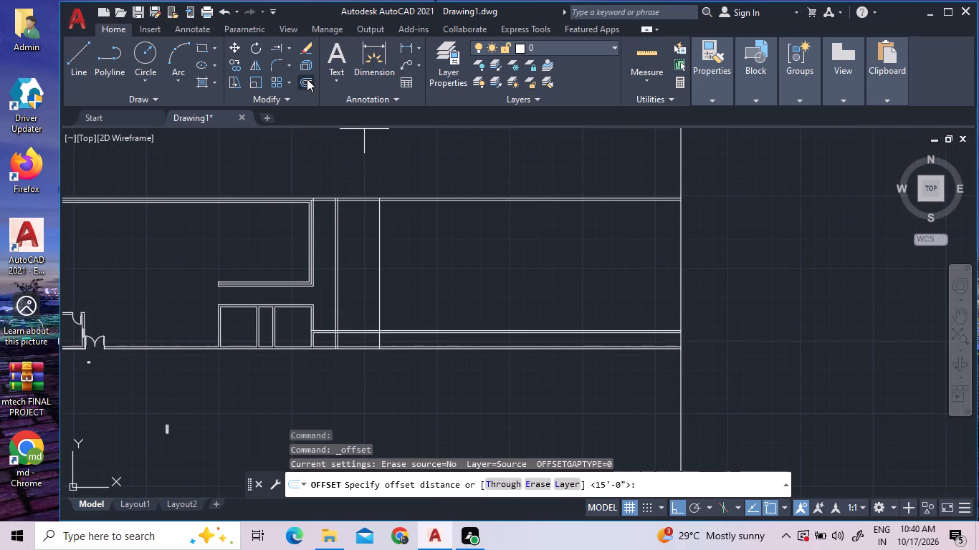
{"action": "key", "text": "9"}
{"action": "key", "text": "shift+quotedbl"}
{"action": "key", "text": "Return"}
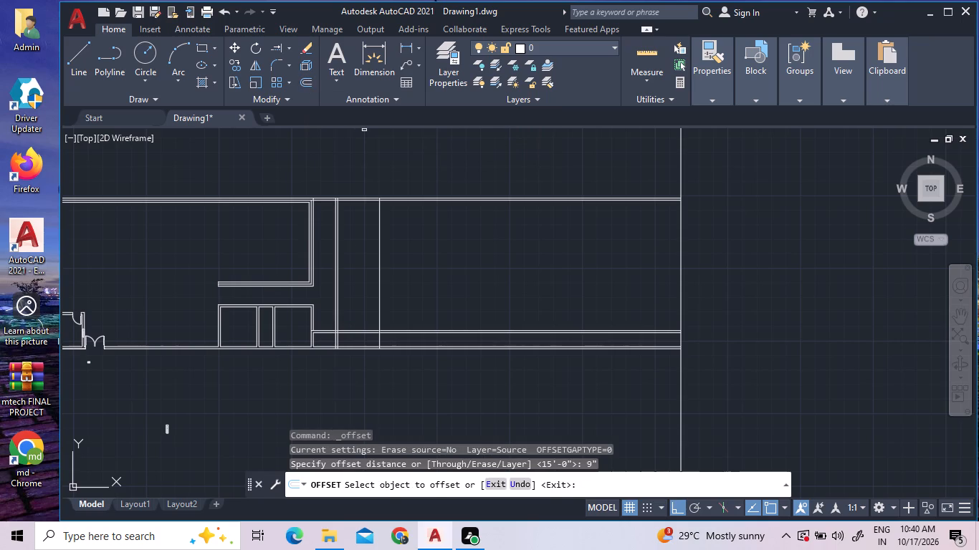
{"action": "double_click", "coordinate": [378, 238]}
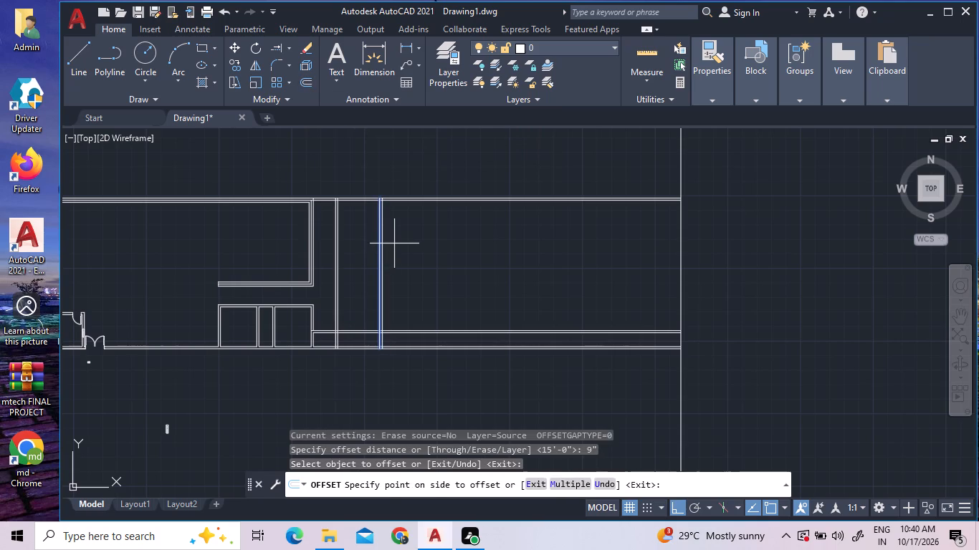
{"action": "double_click", "coordinate": [401, 246]}
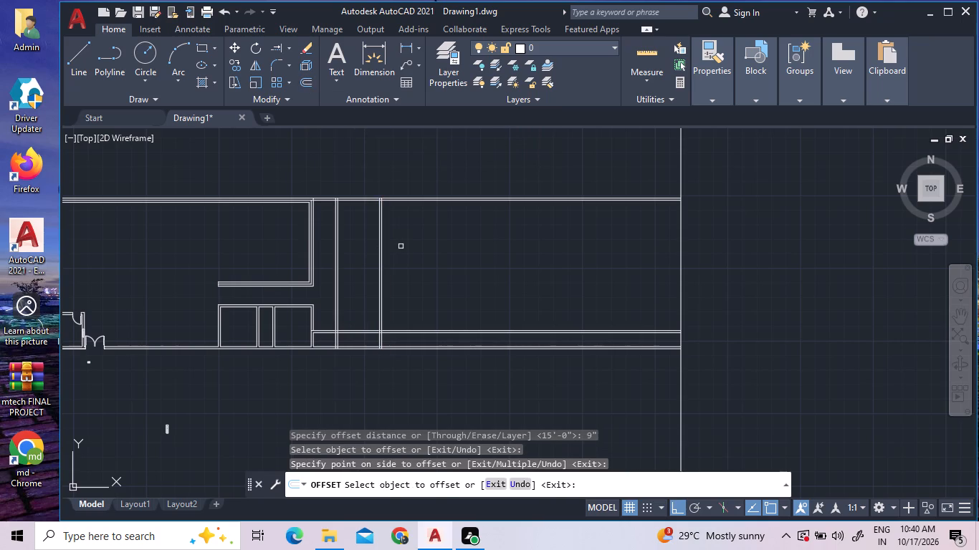
{"action": "right_click", "coordinate": [358, 215]}
{"action": "left_click", "coordinate": [368, 221]}
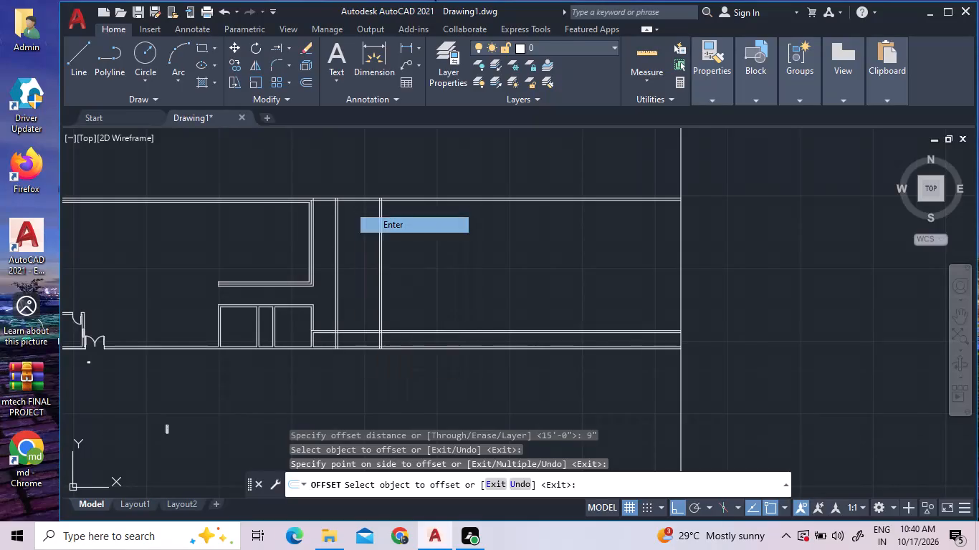
Offset the lower line of the plan's long top wall 19'9" downward.
{"action": "left_click", "coordinate": [308, 84]}
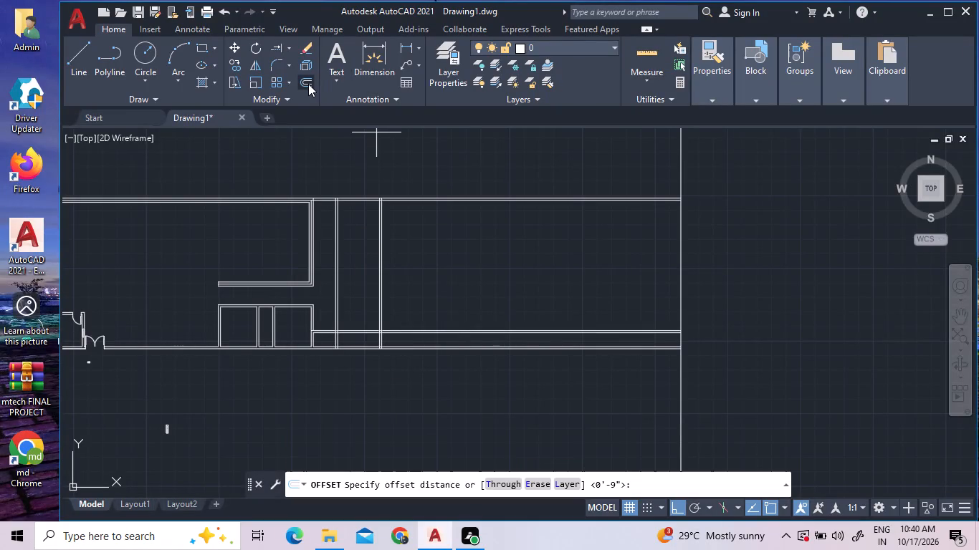
{"action": "type", "text": "19'"}
{"action": "type", "text": "9\""}
{"action": "key", "text": "Return"}
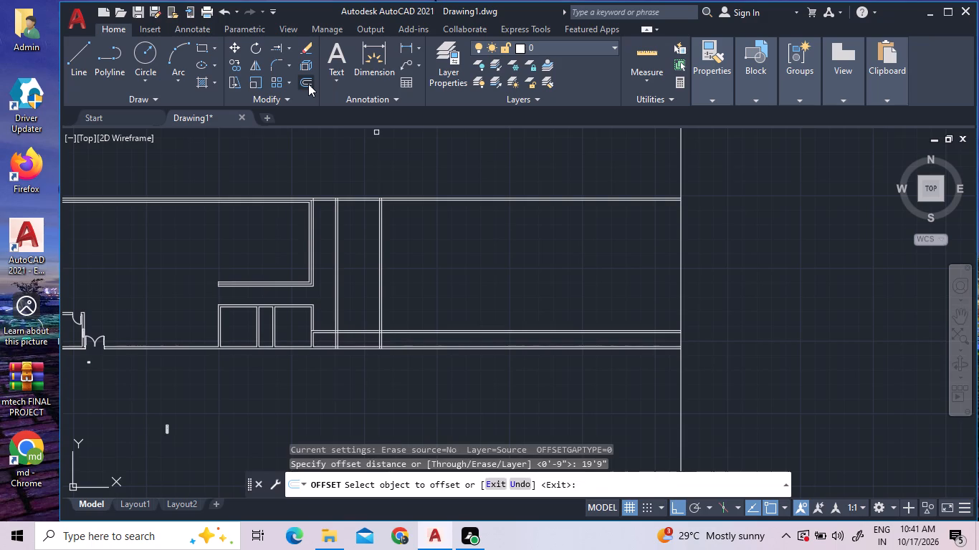
{"action": "double_click", "coordinate": [363, 201]}
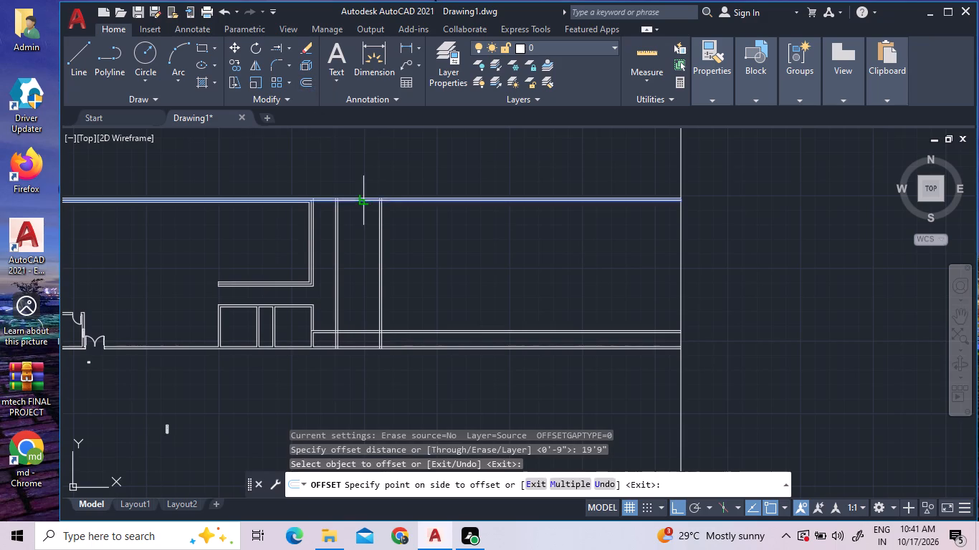
{"action": "left_click", "coordinate": [368, 218]}
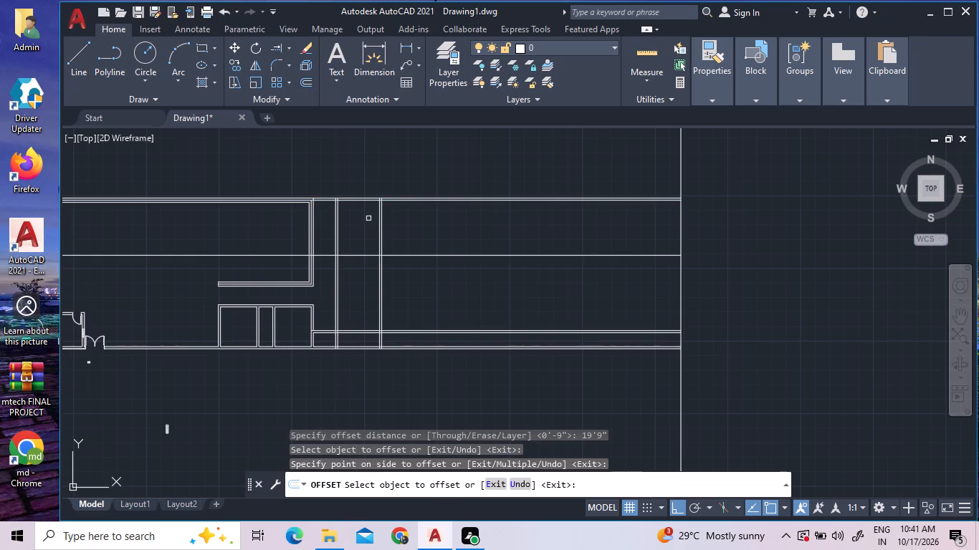
Offset the new horizontal line 9" downward to give the upper partition its wall thickness.
{"action": "left_click", "coordinate": [312, 82]}
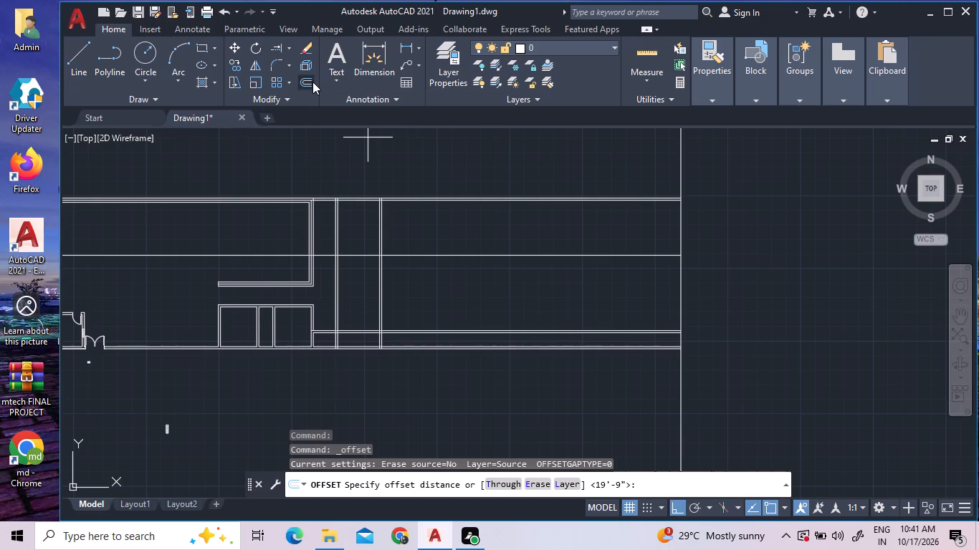
{"action": "type", "text": "9\""}
{"action": "key", "text": "Return"}
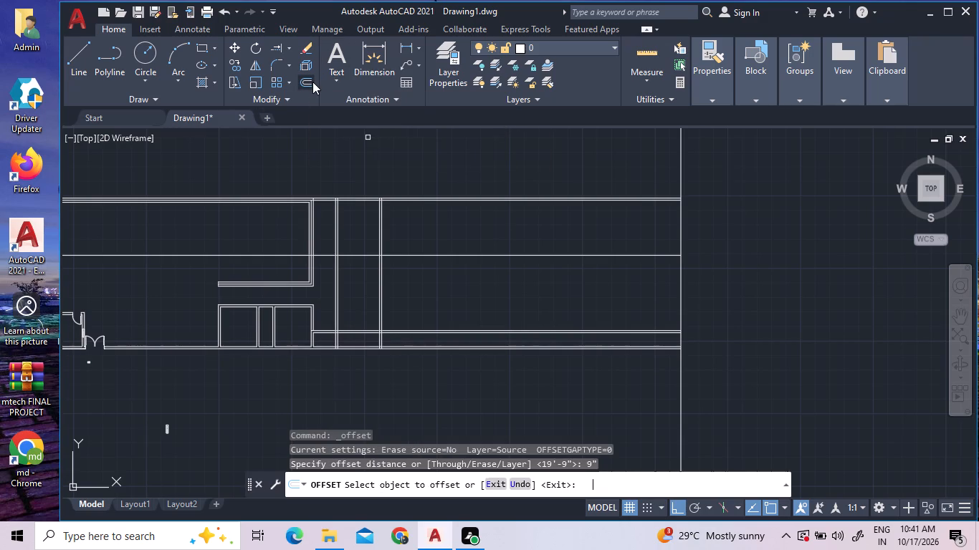
{"action": "double_click", "coordinate": [361, 256]}
{"action": "double_click", "coordinate": [366, 270]}
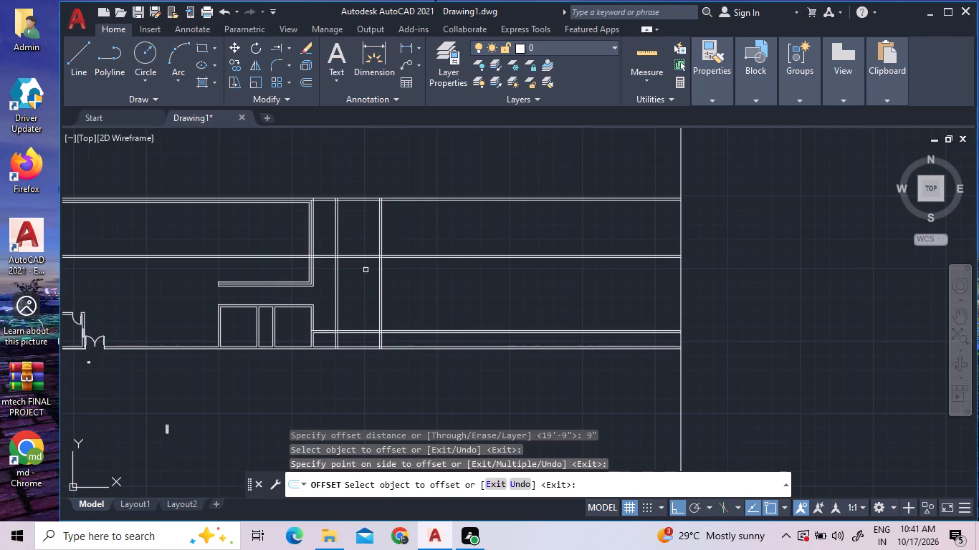
Offset the lower line of the new horizontal wall 19'9" downward.
{"action": "left_click", "coordinate": [303, 82]}
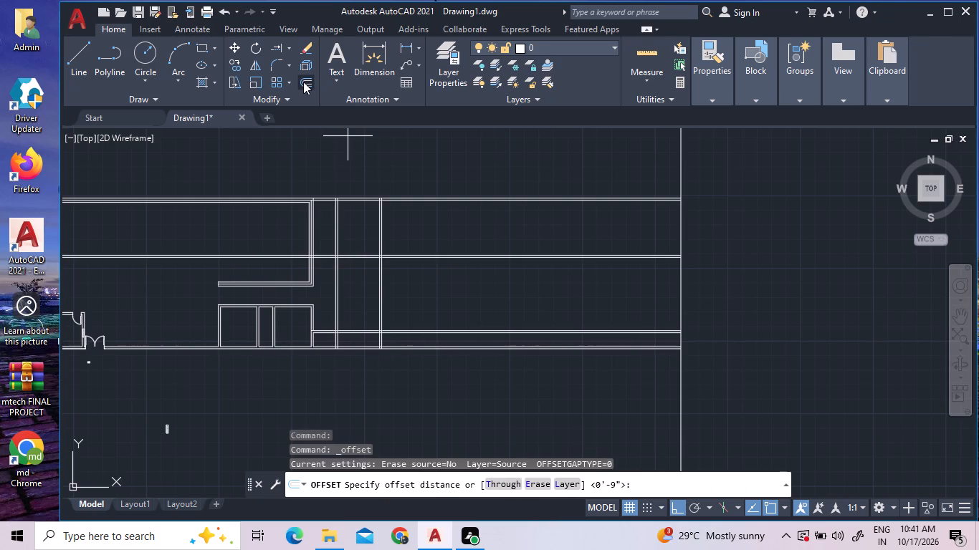
{"action": "double_click", "coordinate": [303, 82]}
{"action": "type", "text": "19'9\""}
{"action": "key", "text": "Return"}
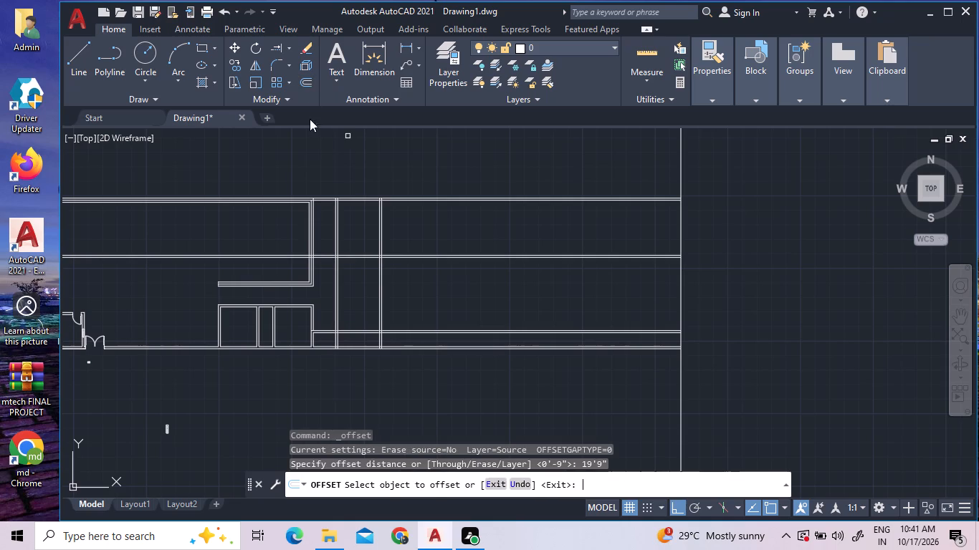
{"action": "left_click", "coordinate": [369, 259]}
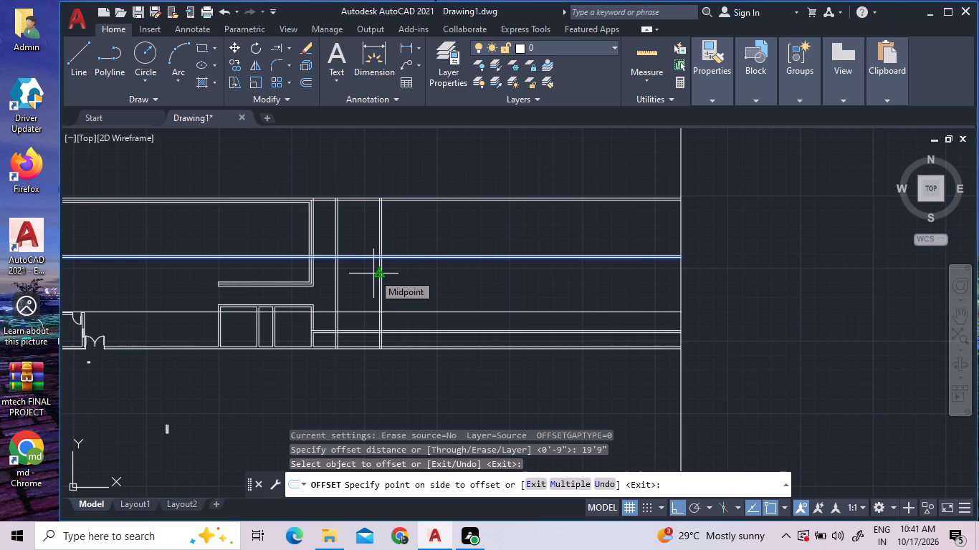
{"action": "left_click", "coordinate": [373, 275]}
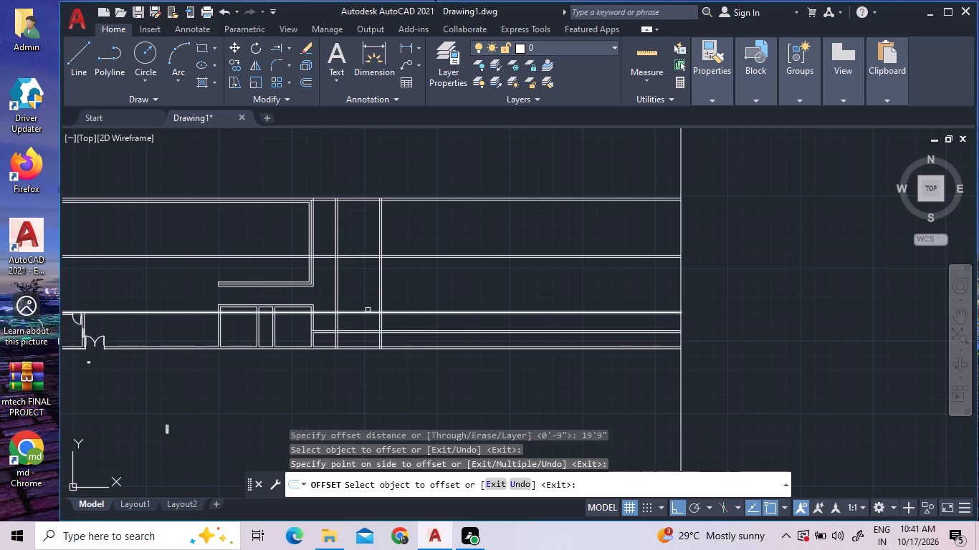
{"action": "double_click", "coordinate": [368, 310]}
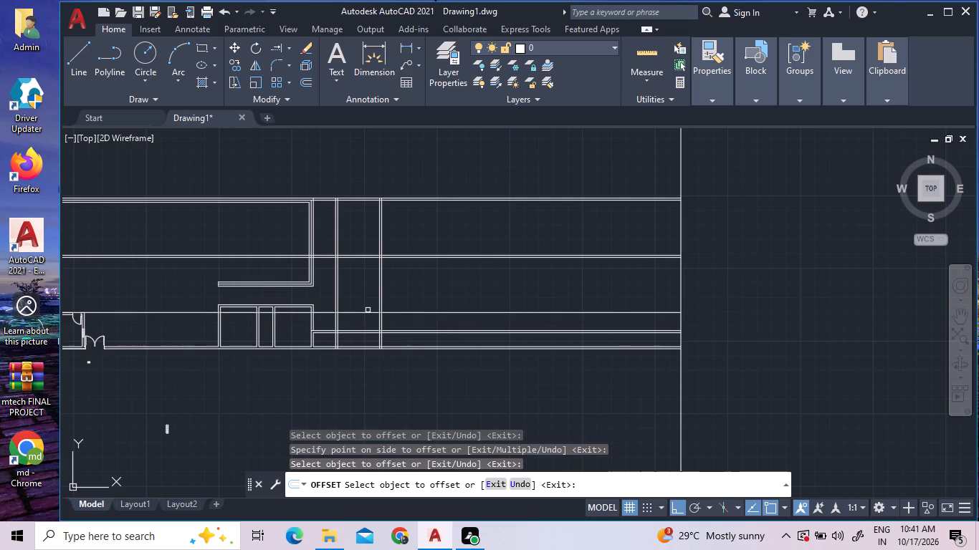
{"action": "right_click", "coordinate": [368, 297]}
{"action": "left_click", "coordinate": [373, 299]}
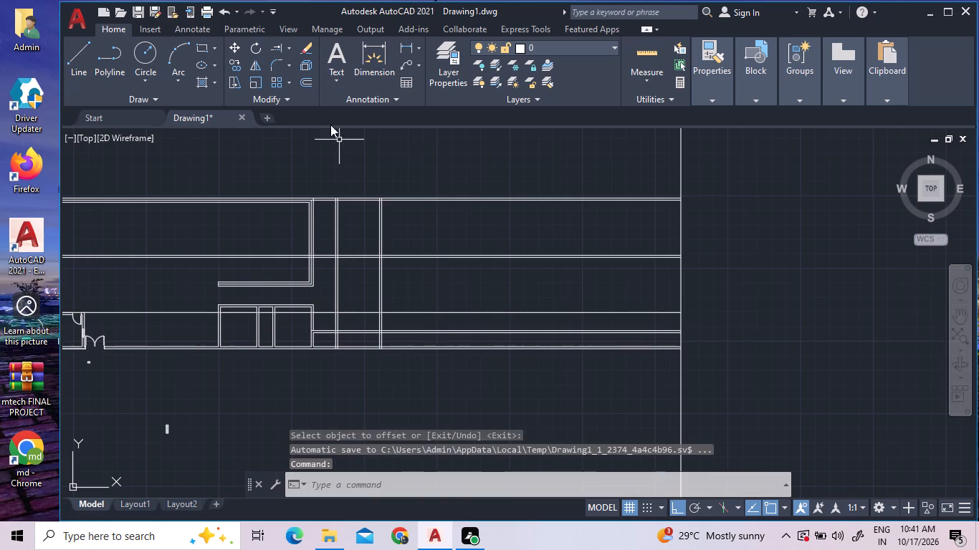
Offset the newest horizontal line 9" downward to form the second long horizontal wall.
{"action": "left_click", "coordinate": [302, 82]}
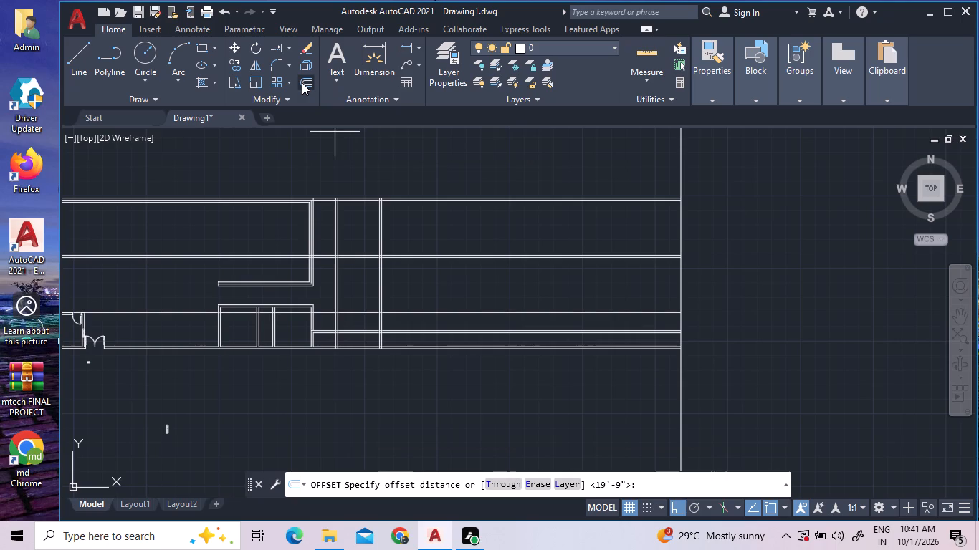
{"action": "type", "text": "9\""}
{"action": "key", "text": "Return"}
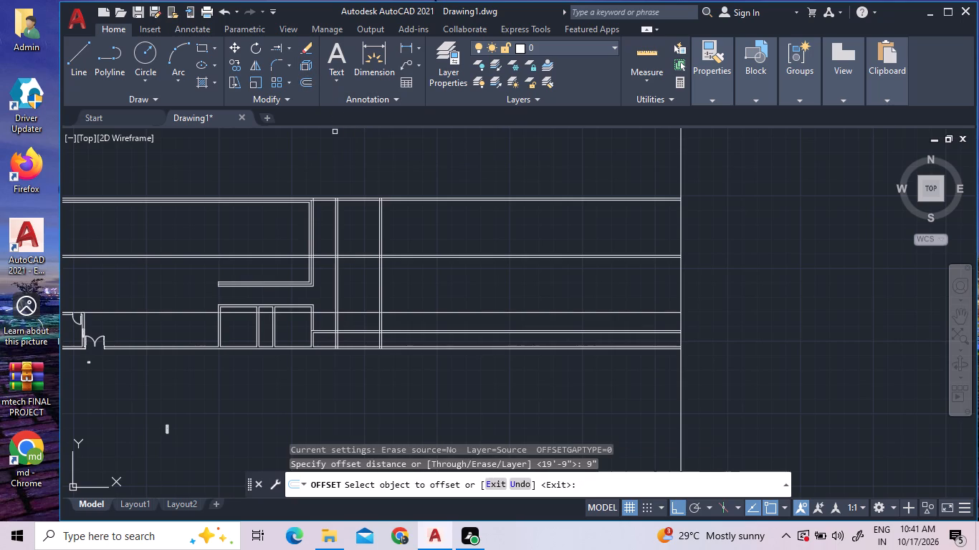
{"action": "left_click", "coordinate": [370, 314]}
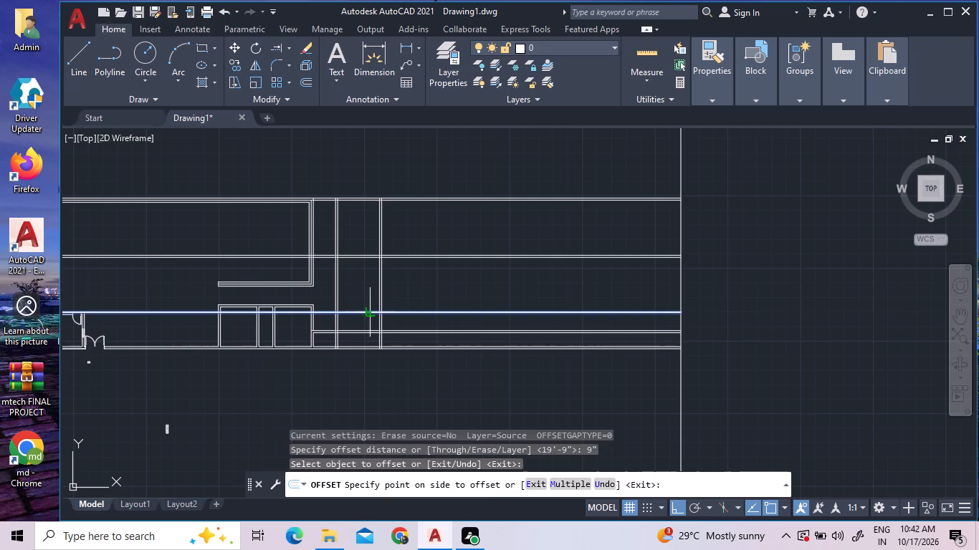
{"action": "left_click", "coordinate": [364, 324]}
Trim both new horizontal wall pairs between the building's right wall and the first full-height cross wall.
{"action": "scroll", "coordinate": [366, 296], "scroll_direction": "down", "scroll_amount": 2}
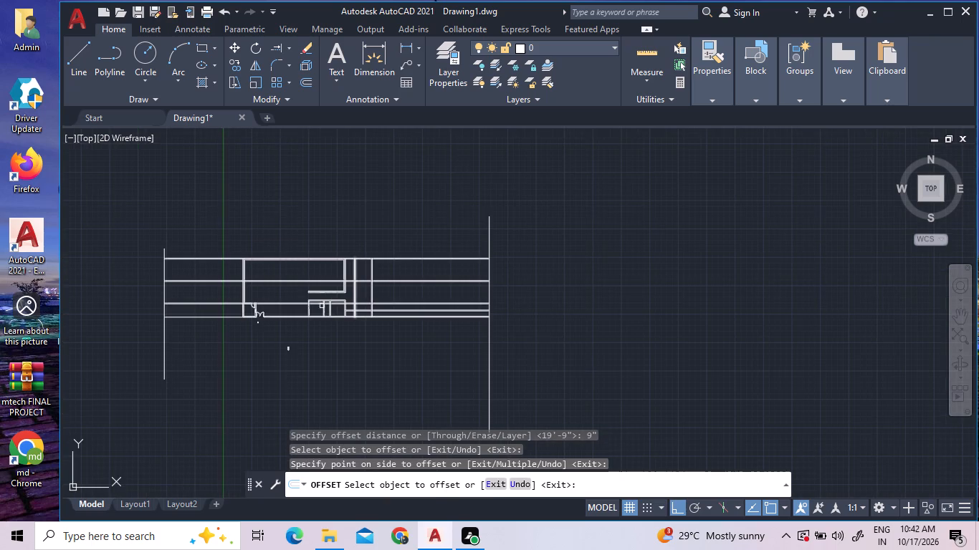
{"action": "scroll", "coordinate": [295, 301], "scroll_direction": "up", "scroll_amount": 3}
{"action": "scroll", "coordinate": [335, 357], "scroll_direction": "down", "scroll_amount": 1}
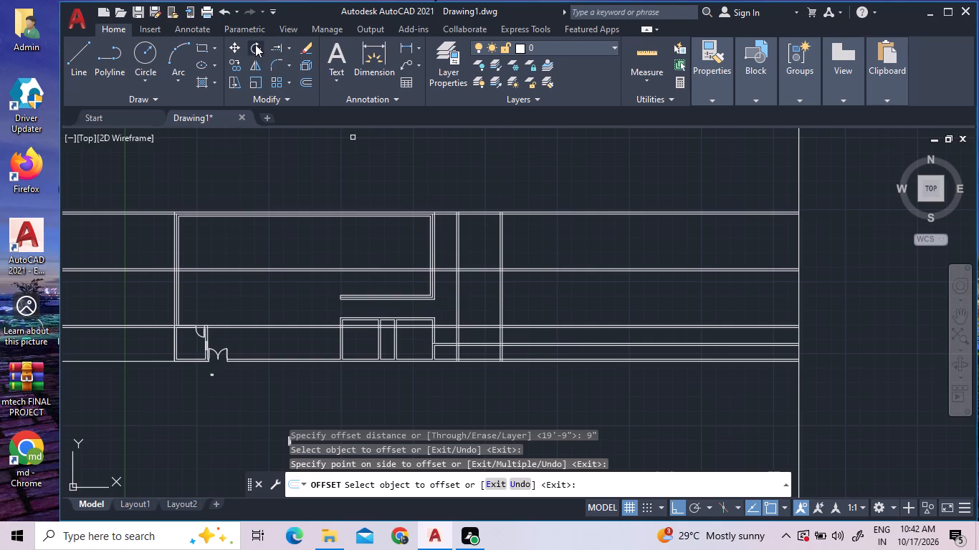
{"action": "left_click", "coordinate": [288, 46]}
{"action": "left_click", "coordinate": [285, 62]}
{"action": "left_click", "coordinate": [444, 270]}
{"action": "left_click", "coordinate": [451, 266]}
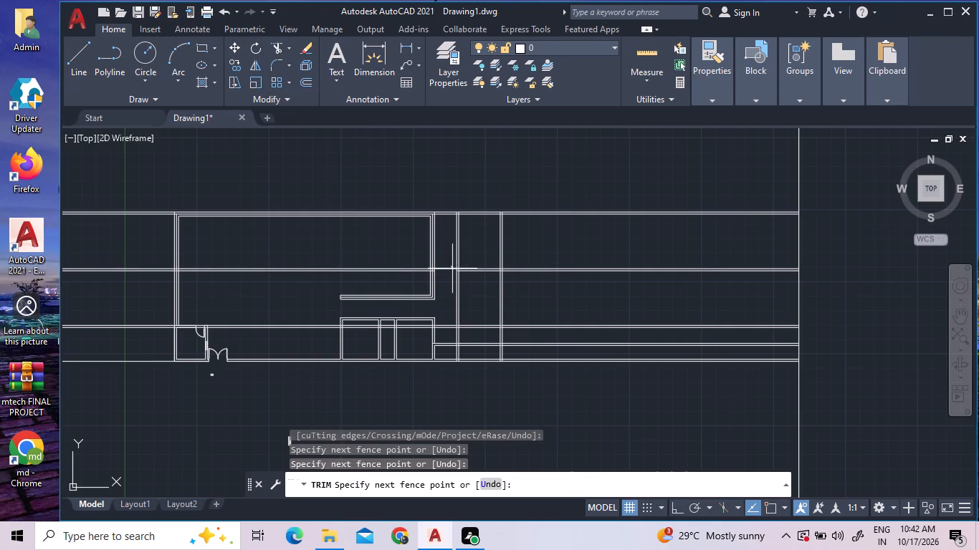
{"action": "left_click", "coordinate": [451, 335]}
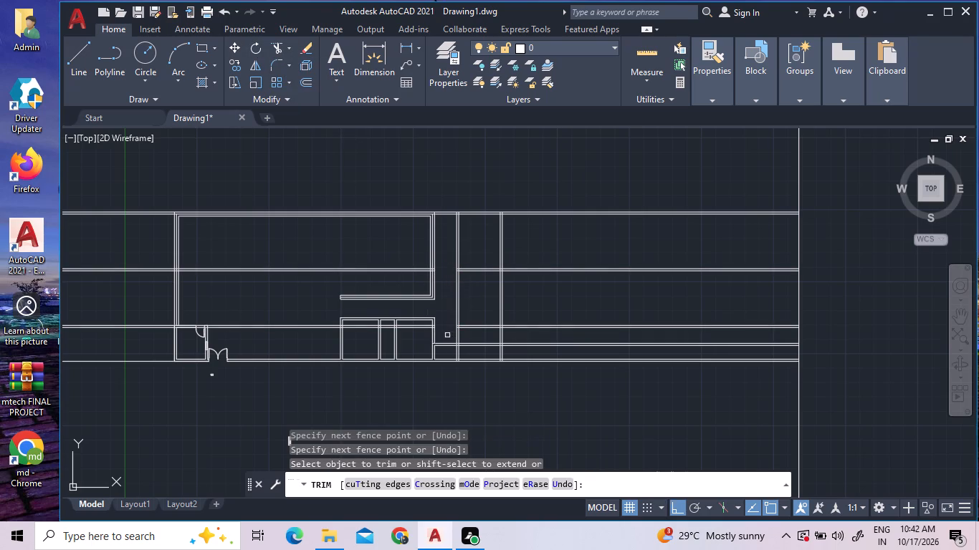
Trim both new horizontal wall pairs where they cross the main hall and the three small rooms along the bottom wall.
{"action": "left_click", "coordinate": [416, 335]}
{"action": "left_click", "coordinate": [411, 324]}
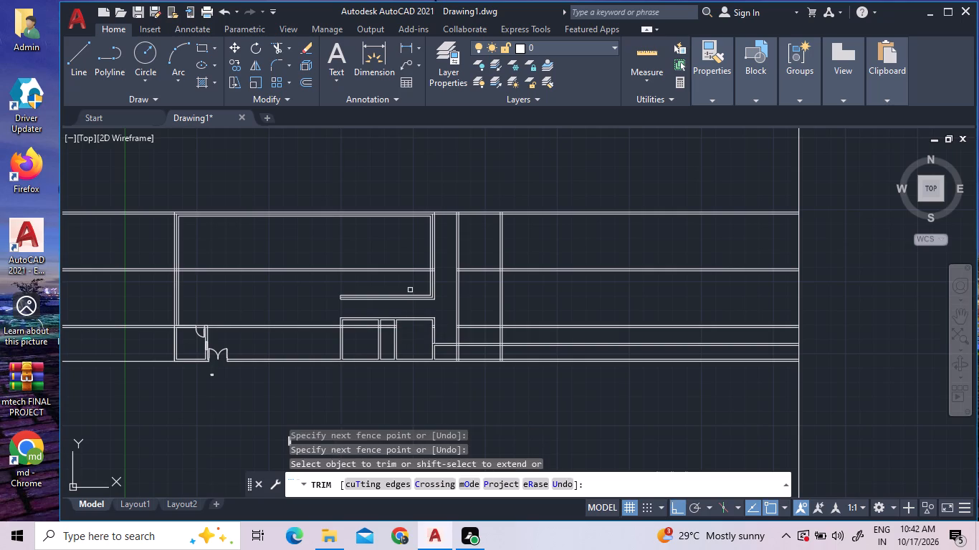
{"action": "double_click", "coordinate": [410, 282]}
{"action": "left_click", "coordinate": [403, 231]}
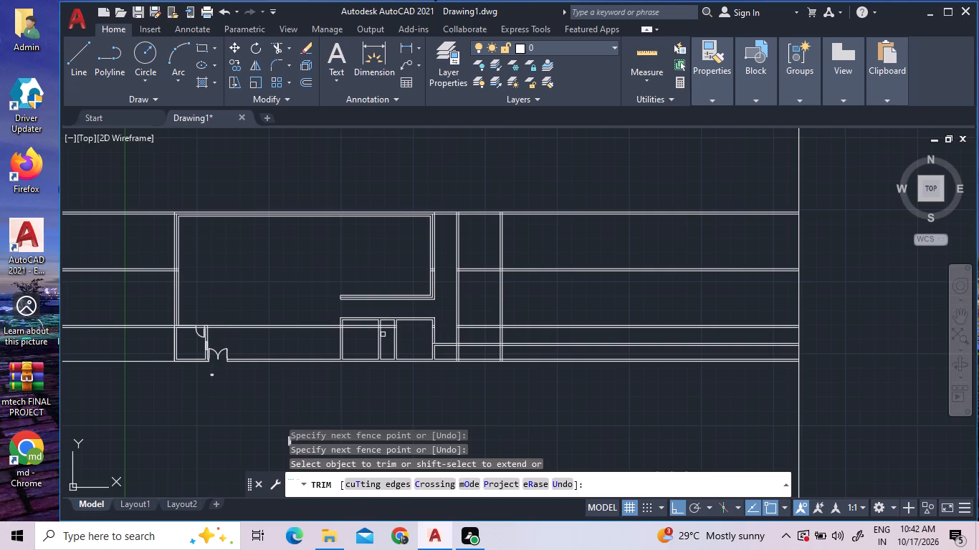
{"action": "left_click", "coordinate": [387, 336]}
{"action": "left_click", "coordinate": [390, 324]}
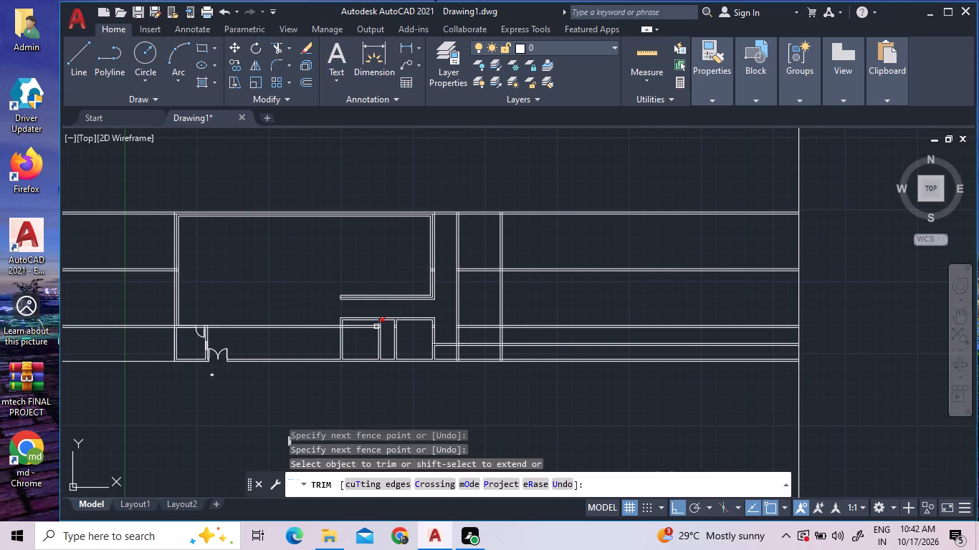
{"action": "left_click", "coordinate": [355, 336]}
{"action": "left_click", "coordinate": [355, 321]}
{"action": "left_click", "coordinate": [317, 332]}
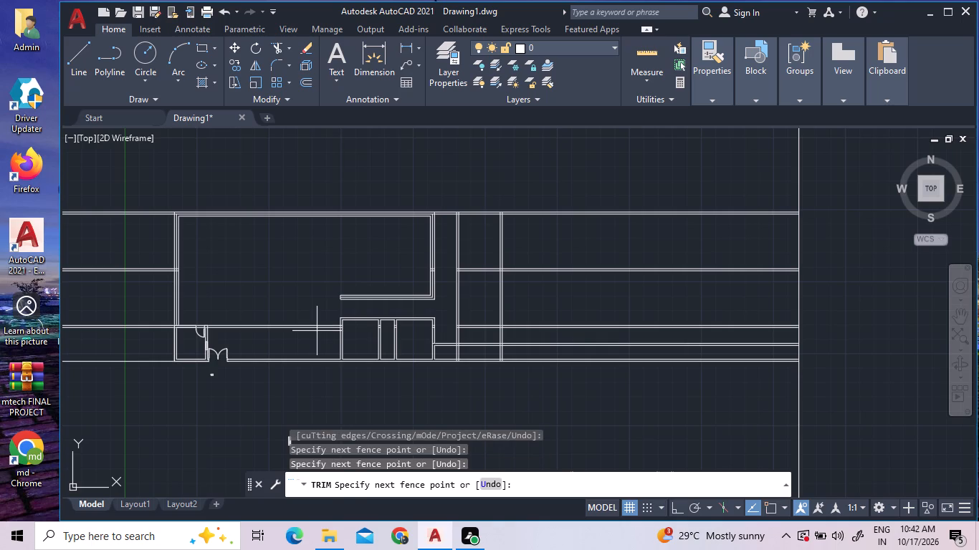
{"action": "triple_click", "coordinate": [309, 314]}
{"action": "scroll", "coordinate": [309, 314], "scroll_direction": "down", "scroll_amount": 1}
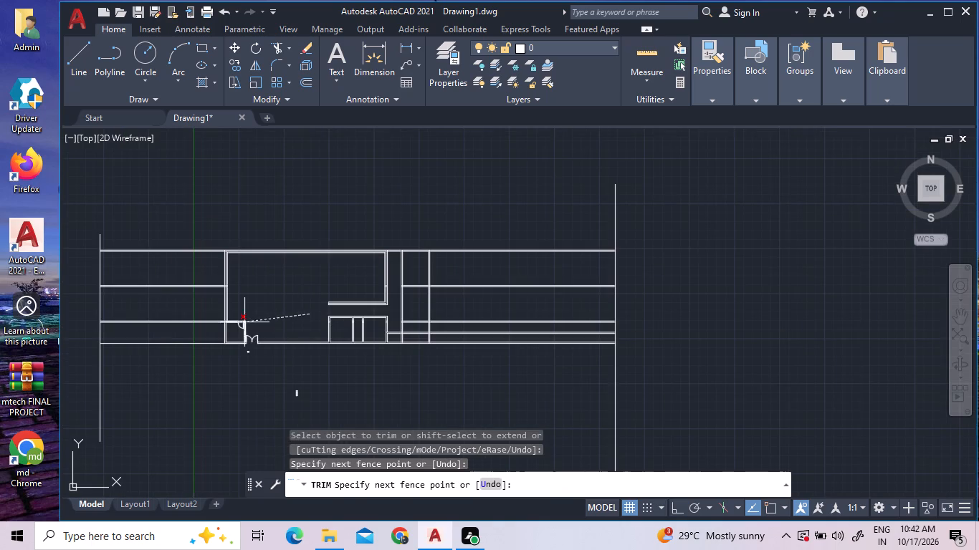
{"action": "left_click", "coordinate": [292, 301]}
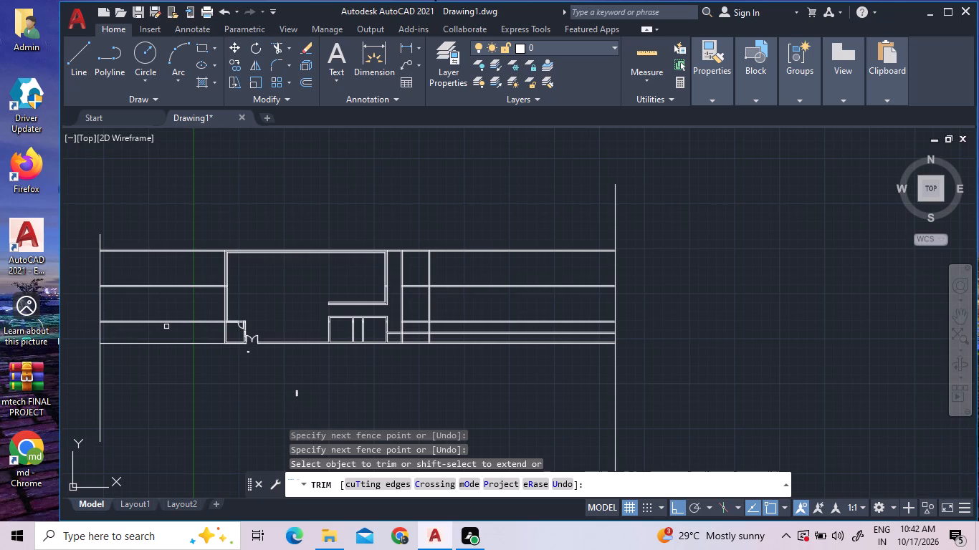
Trim the two horizontal wall pairs that extend outward beyond the building's left outer wall.
{"action": "left_click", "coordinate": [166, 327]}
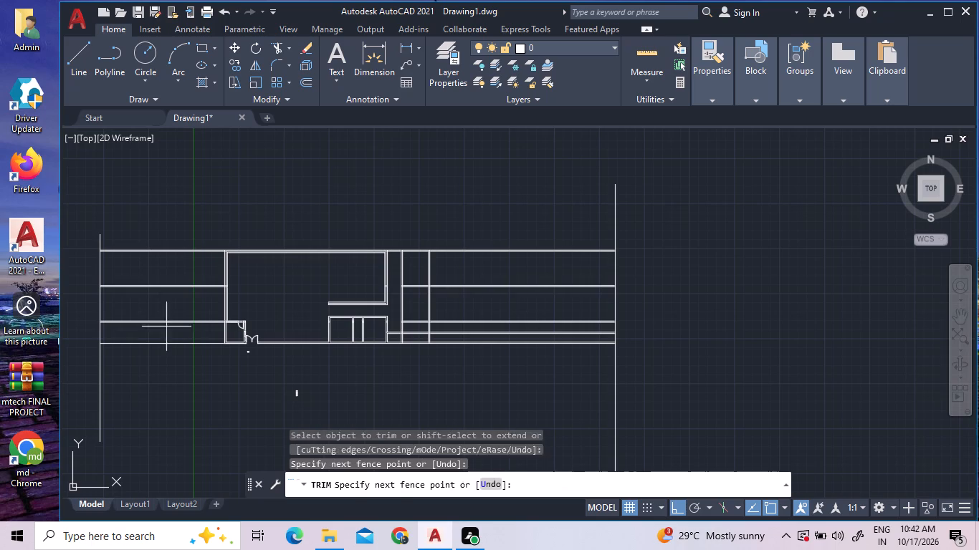
{"action": "left_click", "coordinate": [165, 311]}
{"action": "left_click", "coordinate": [182, 304]}
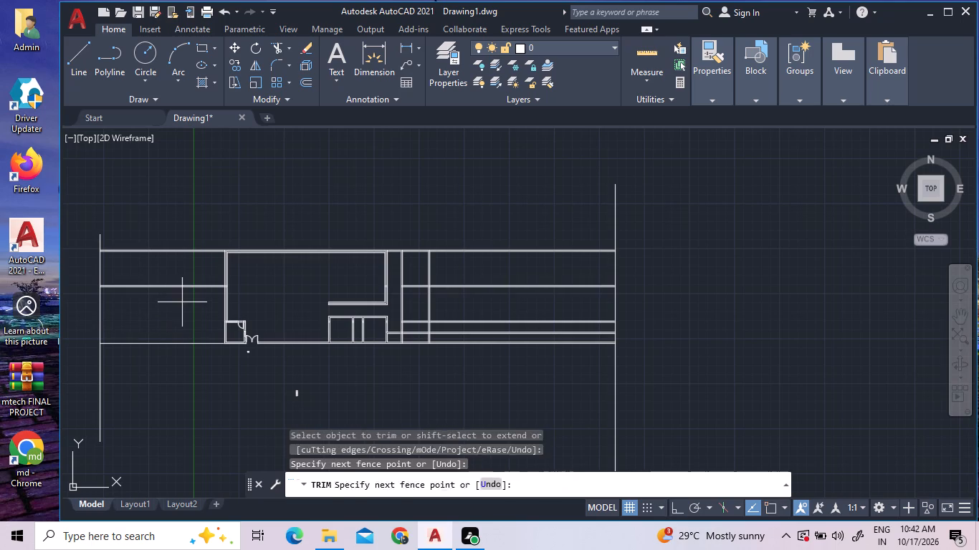
{"action": "left_click", "coordinate": [183, 274]}
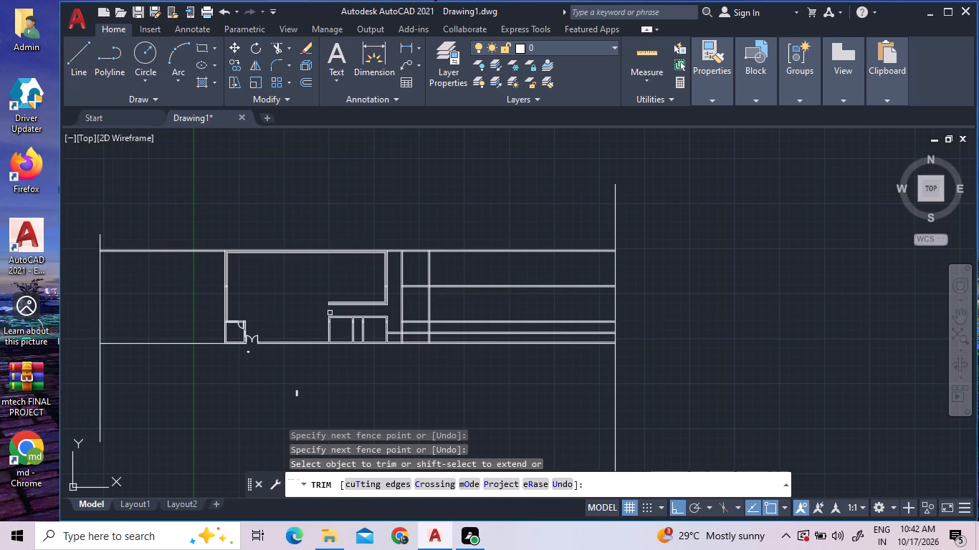
Trim all horizontal wall lines extending beyond the second full-height cross wall, including the top and bottom outer wall lines, and finish trimming.
{"action": "scroll", "coordinate": [406, 344], "scroll_direction": "up", "scroll_amount": 2}
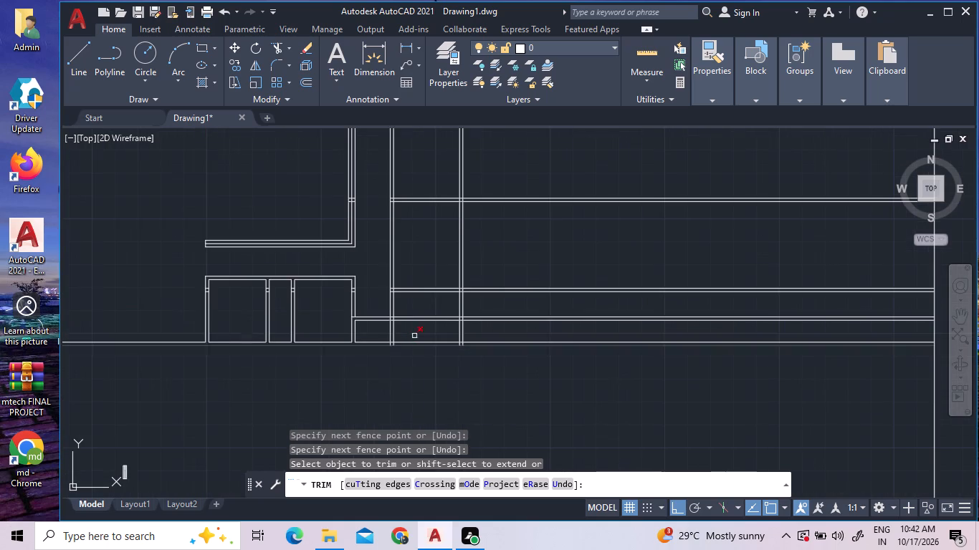
{"action": "scroll", "coordinate": [449, 299], "scroll_direction": "down", "scroll_amount": 1}
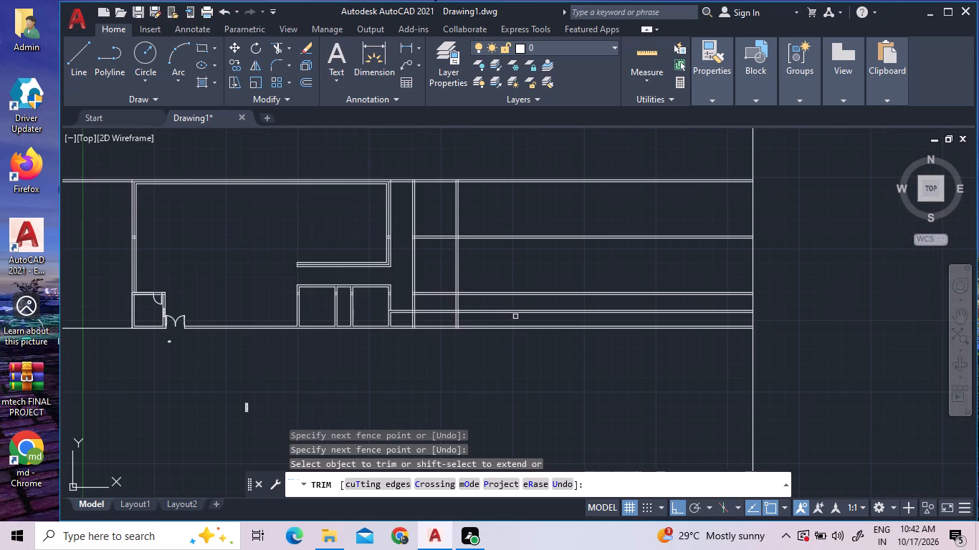
{"action": "left_click", "coordinate": [518, 319]}
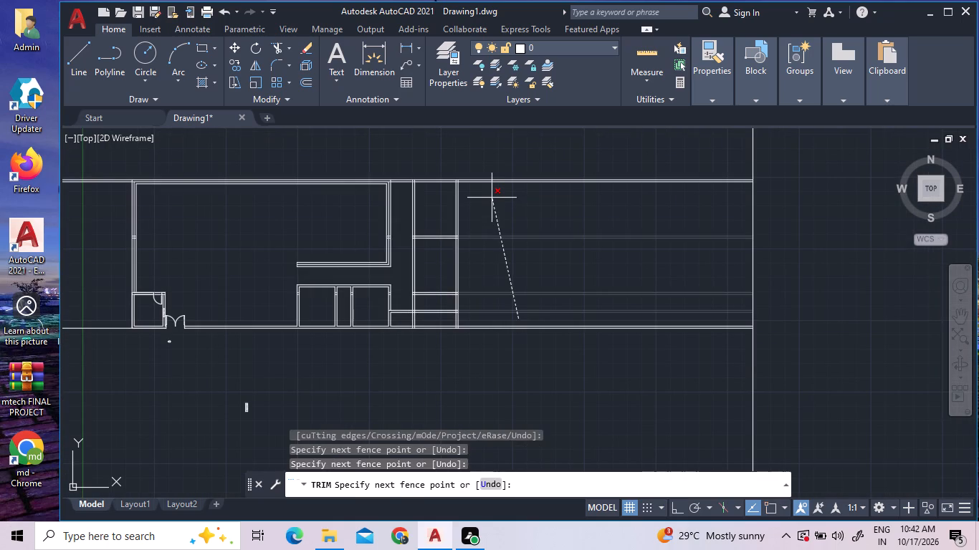
{"action": "left_click", "coordinate": [492, 198]}
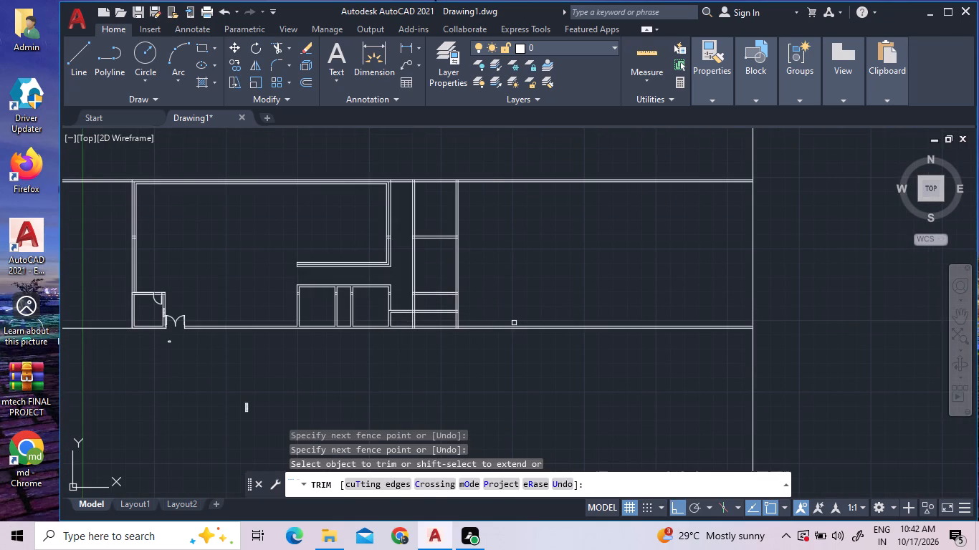
{"action": "double_click", "coordinate": [485, 325]}
{"action": "double_click", "coordinate": [498, 254]}
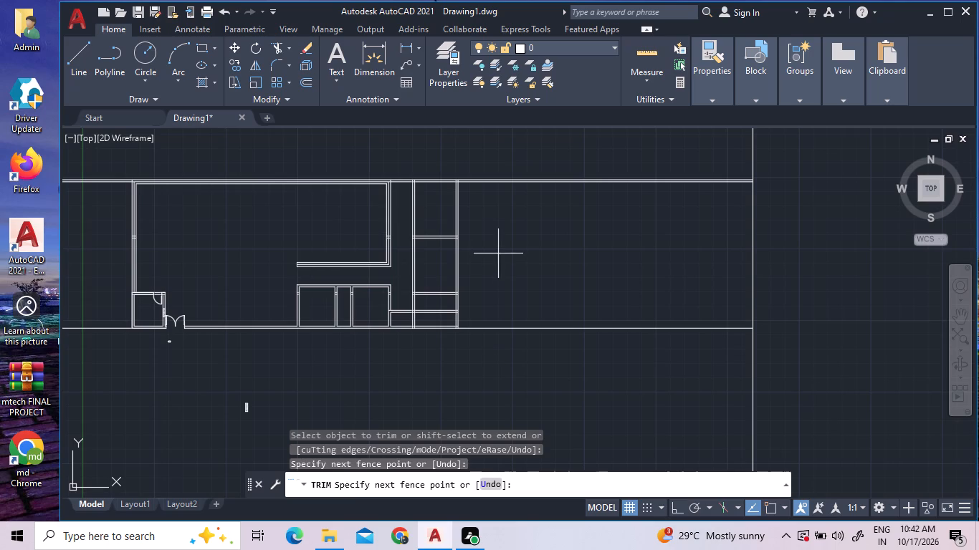
{"action": "left_click", "coordinate": [492, 160]}
{"action": "left_click_drag", "start_coordinate": [529, 387], "coordinate": [523, 365]}
{"action": "left_click_drag", "start_coordinate": [517, 337], "coordinate": [515, 327]}
{"action": "left_click", "coordinate": [496, 217]}
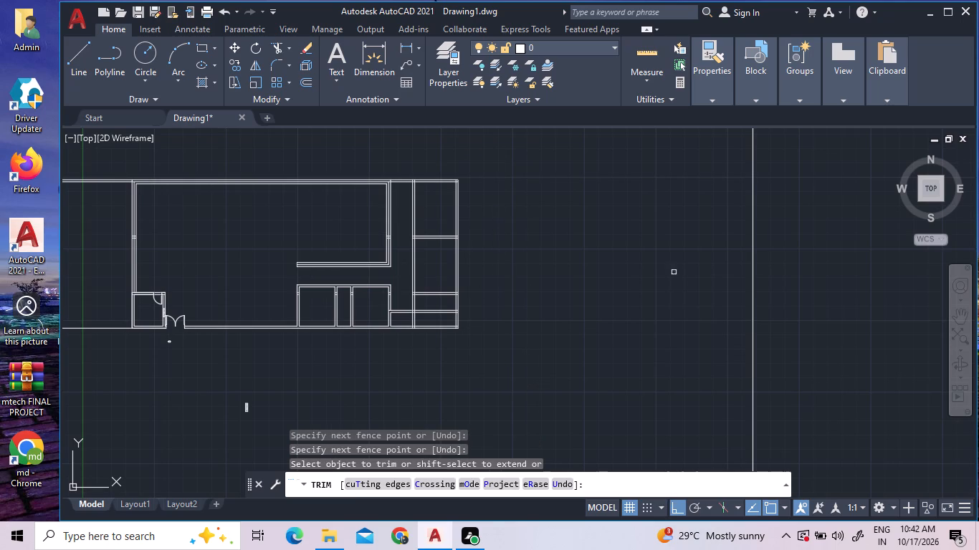
{"action": "scroll", "coordinate": [727, 283], "scroll_direction": "down", "scroll_amount": 2}
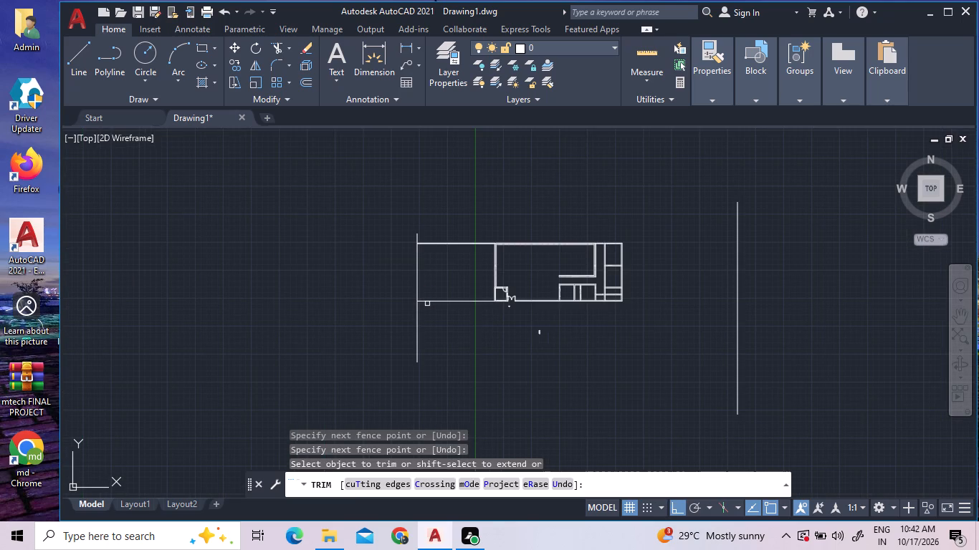
{"action": "scroll", "coordinate": [639, 274], "scroll_direction": "up", "scroll_amount": 2}
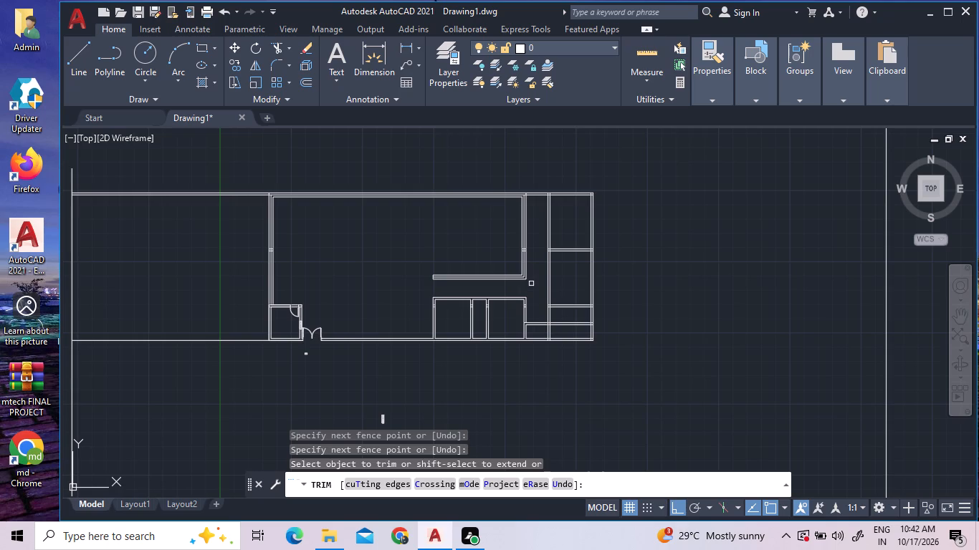
{"action": "scroll", "coordinate": [578, 334], "scroll_direction": "up", "scroll_amount": 4}
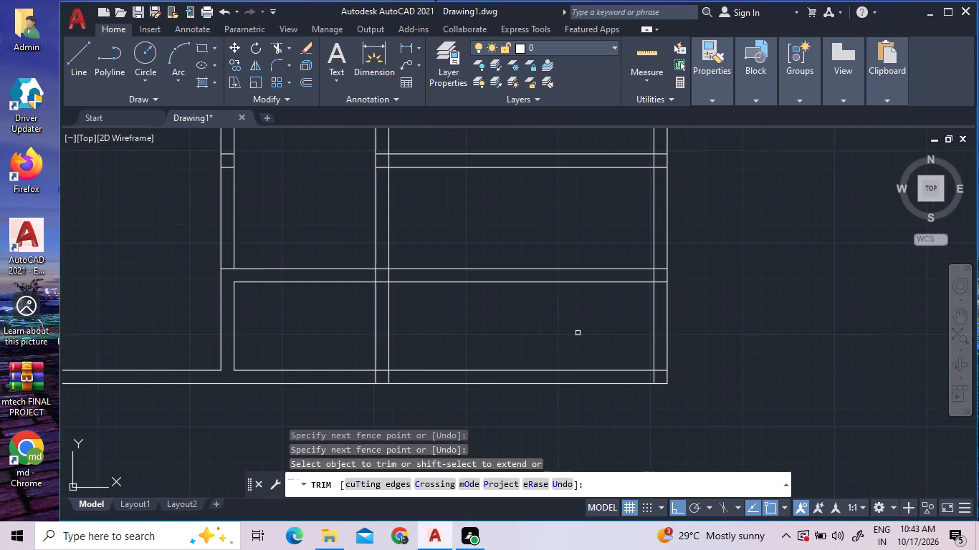
{"action": "scroll", "coordinate": [578, 329], "scroll_direction": "down", "scroll_amount": 2}
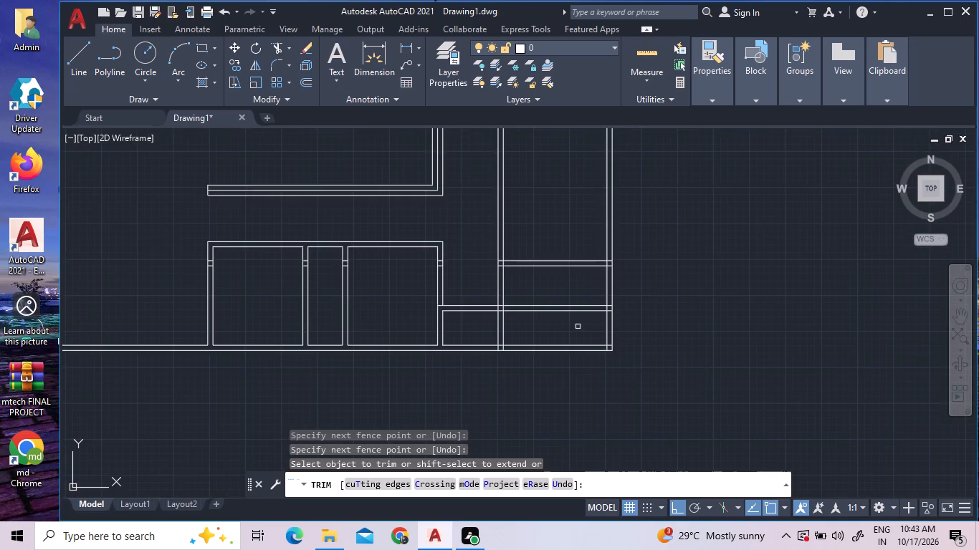
{"action": "scroll", "coordinate": [578, 325], "scroll_direction": "down", "scroll_amount": 2}
{"action": "right_click", "coordinate": [619, 223]}
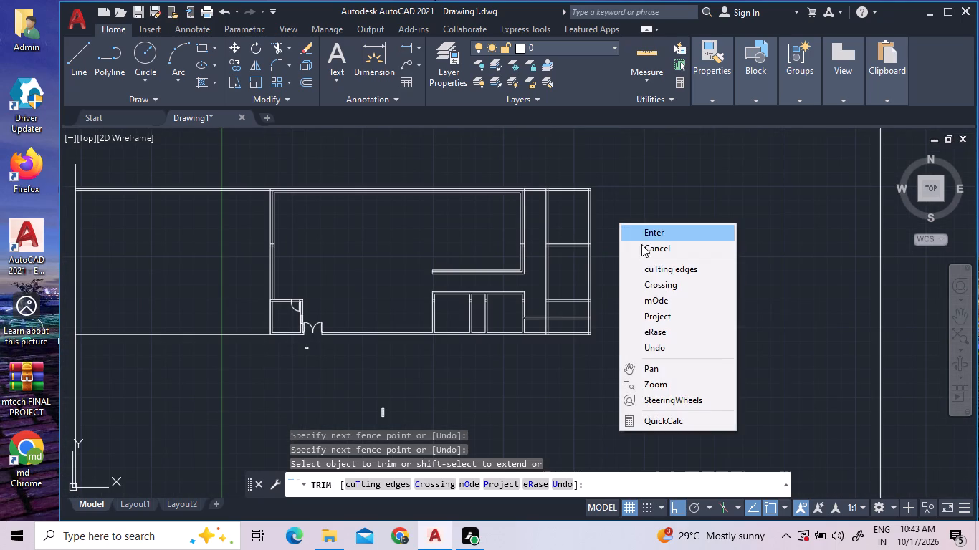
{"action": "left_click", "coordinate": [641, 231]}
Quick-measure the side rooms and the main hall to check their dimensions.
{"action": "left_click", "coordinate": [649, 51]}
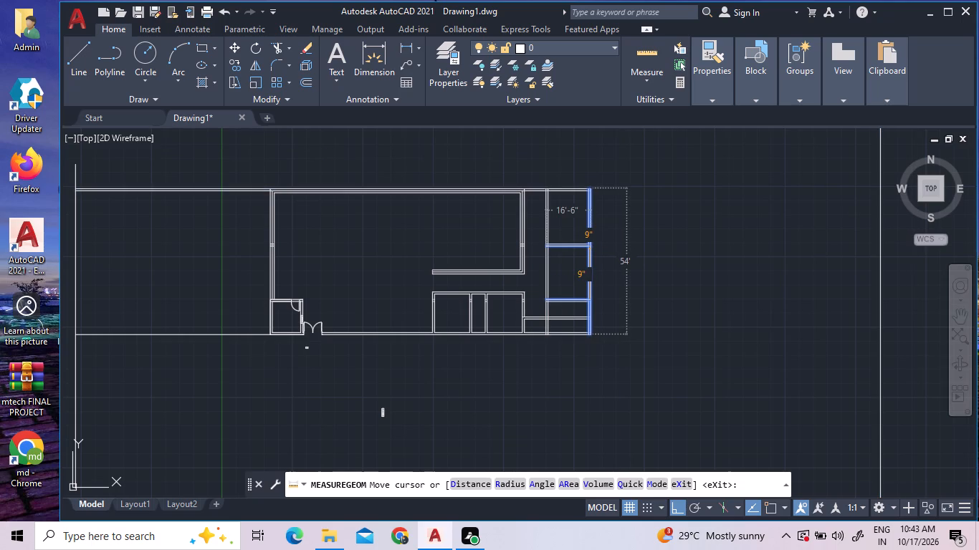
{"action": "scroll", "coordinate": [590, 249], "scroll_direction": "down", "scroll_amount": 1}
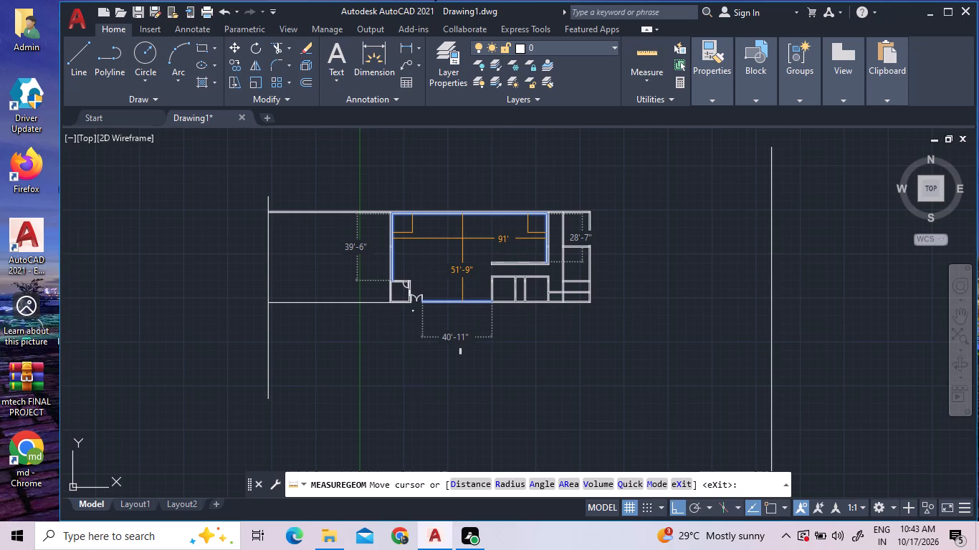
{"action": "right_click", "coordinate": [463, 240]}
{"action": "left_click", "coordinate": [476, 251]}
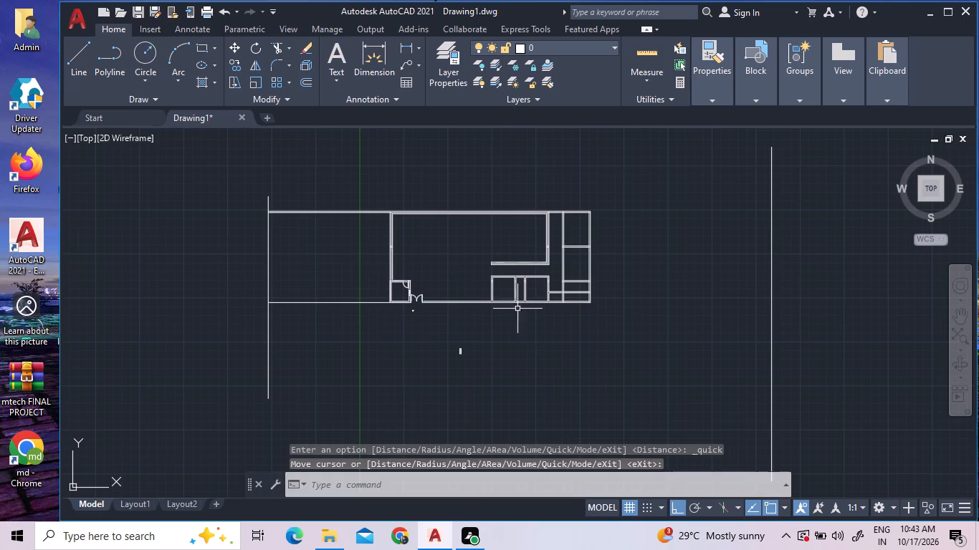
Move the right part of the plan, including the small rooms, side rooms and crossing wall lines, 50' to the left from its lower-right corner.
{"action": "triple_click", "coordinate": [609, 332]}
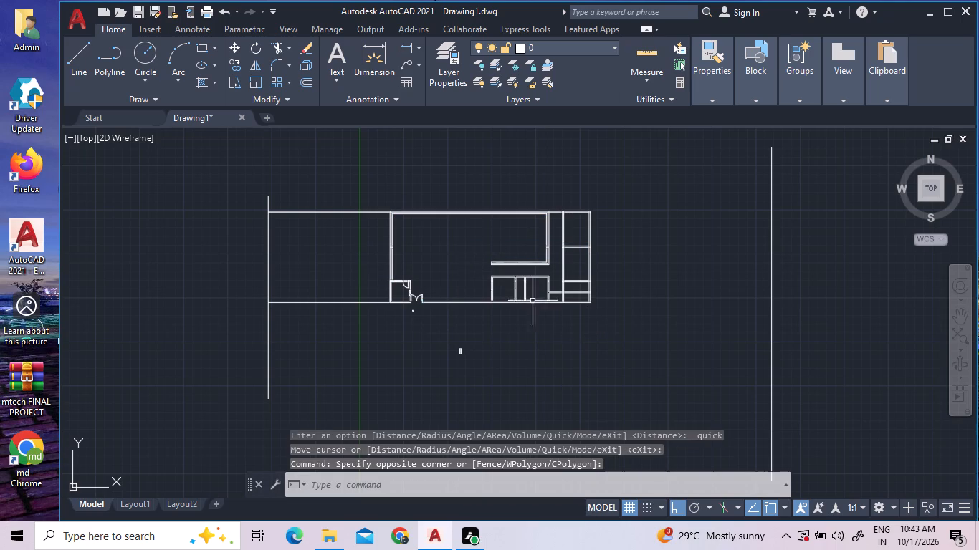
{"action": "right_click", "coordinate": [616, 325]}
{"action": "left_click", "coordinate": [596, 145]}
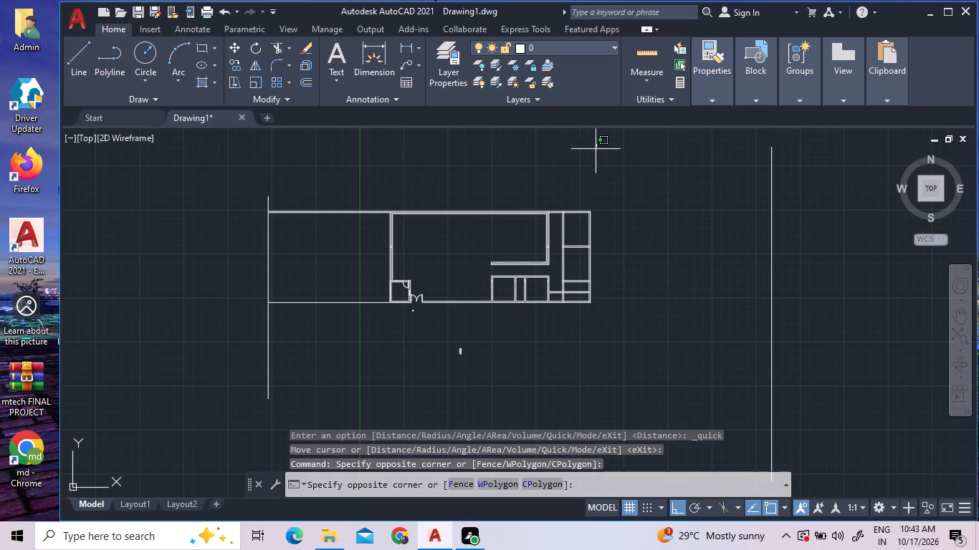
{"action": "left_click", "coordinate": [651, 311]}
{"action": "double_click", "coordinate": [638, 352]}
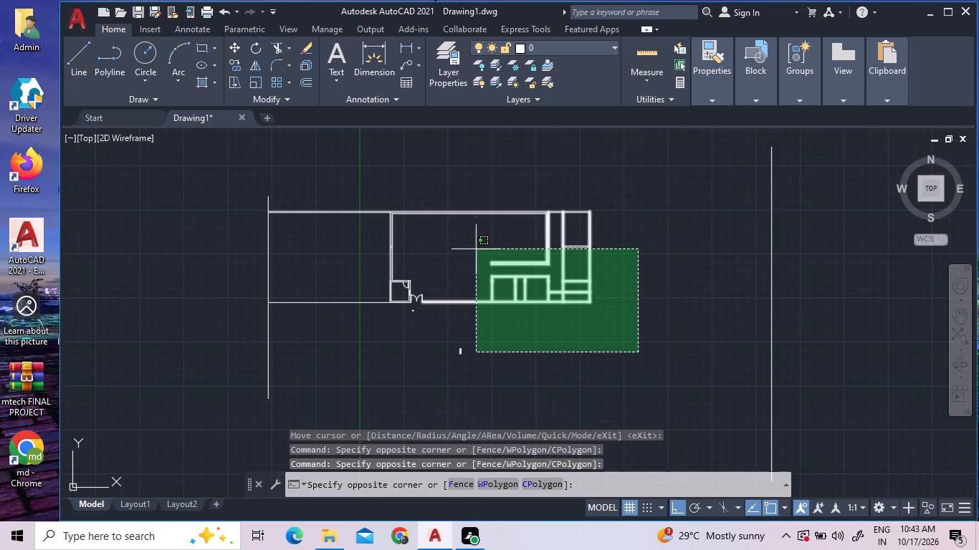
{"action": "left_click", "coordinate": [464, 188]}
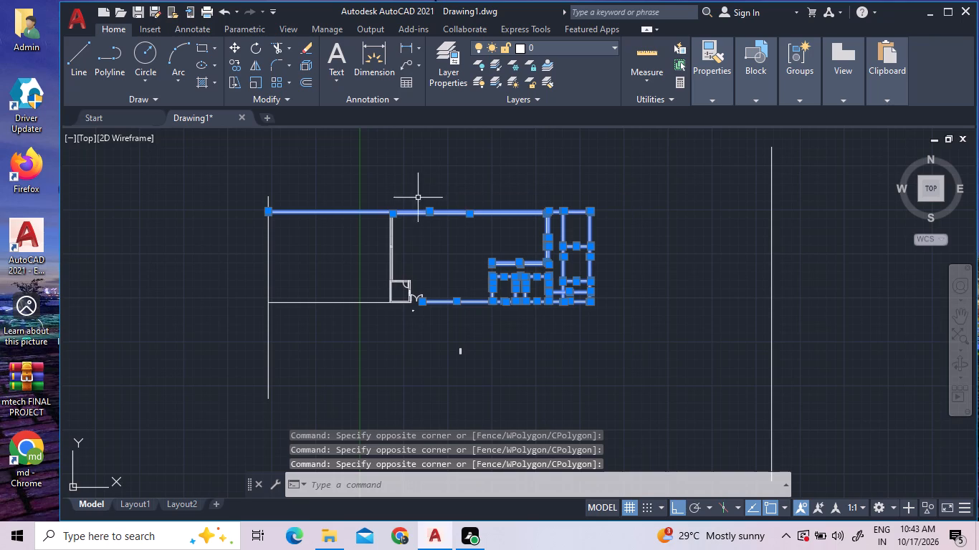
{"action": "right_click", "coordinate": [469, 250]}
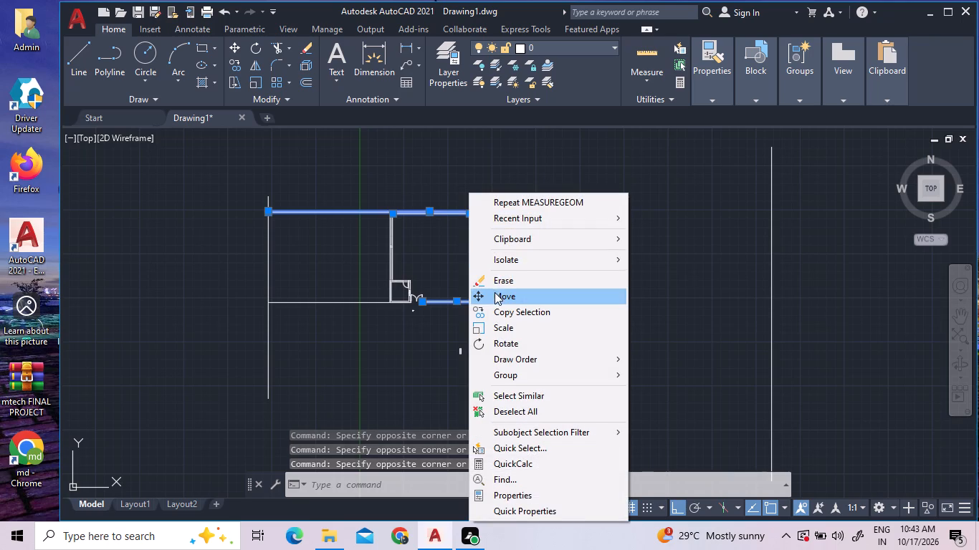
{"action": "left_click", "coordinate": [495, 292]}
{"action": "scroll", "coordinate": [591, 303], "scroll_direction": "up", "scroll_amount": 3}
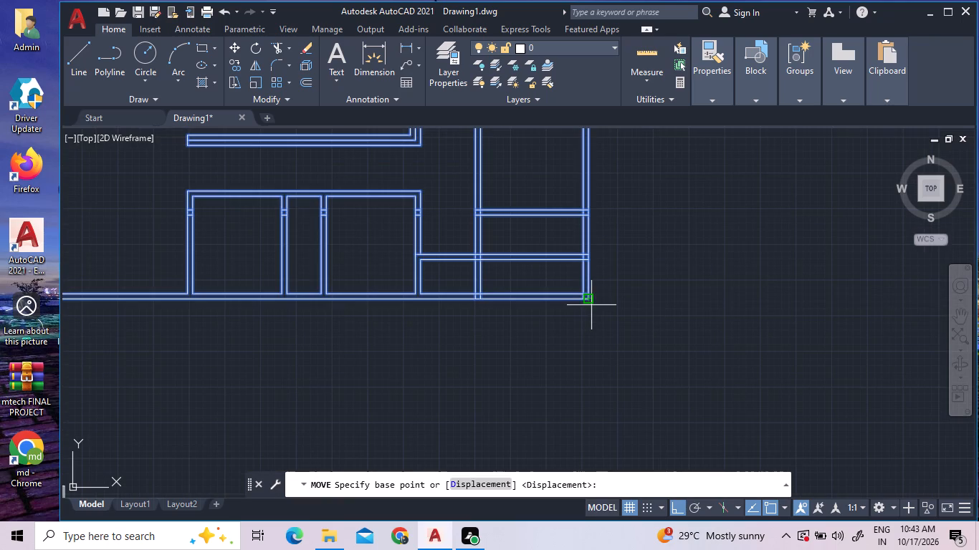
{"action": "left_click", "coordinate": [588, 300]}
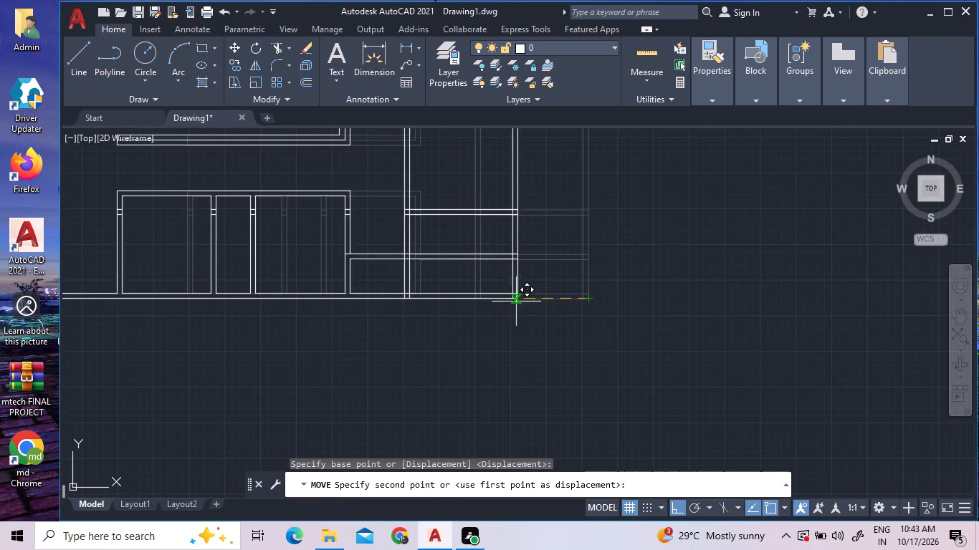
{"action": "type", "text": "50"}
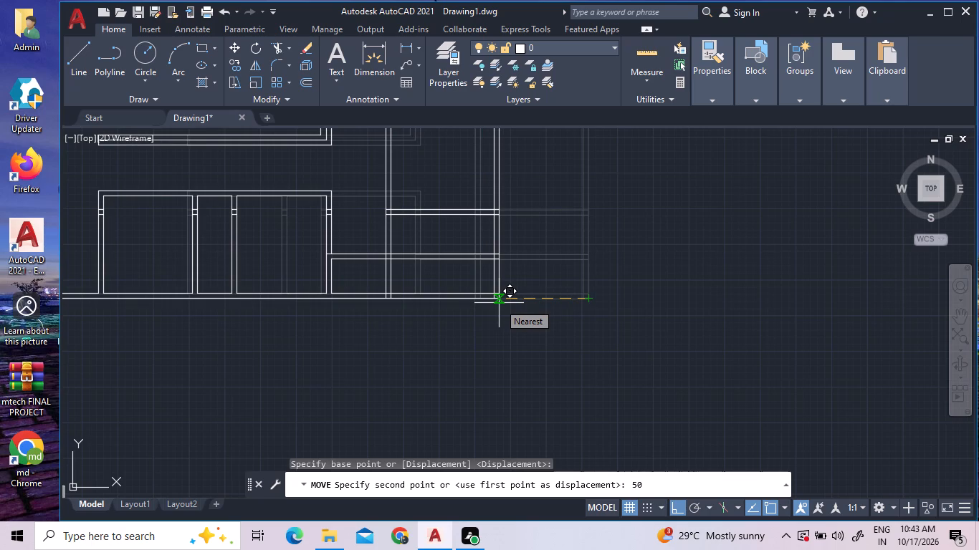
{"action": "key", "text": "apostrophe"}
{"action": "key", "text": "Return"}
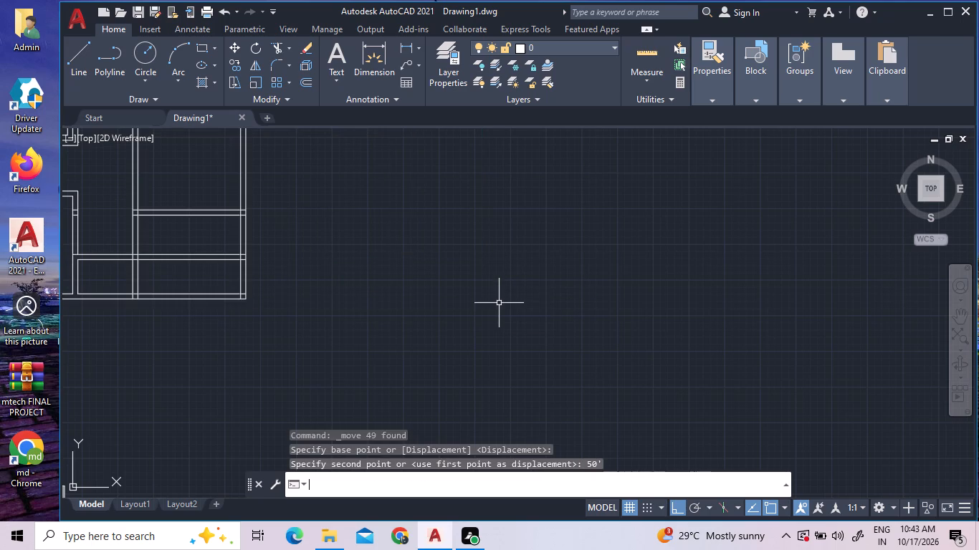
{"action": "scroll", "coordinate": [424, 549], "scroll_direction": "down", "scroll_amount": 4}
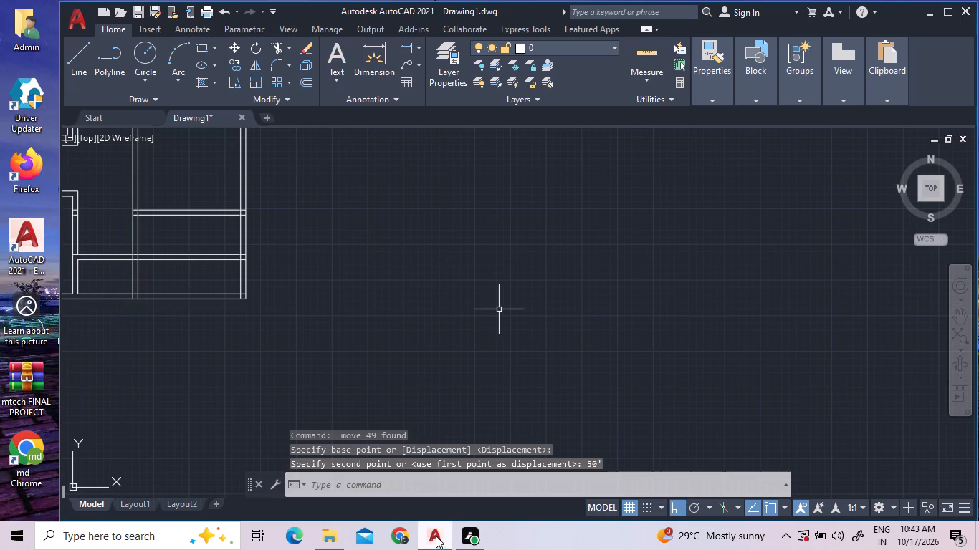
Undo the 50' move of the plan's right part.
{"action": "scroll", "coordinate": [377, 535], "scroll_direction": "down", "scroll_amount": 3}
{"action": "scroll", "coordinate": [133, 484], "scroll_direction": "down", "scroll_amount": 1}
{"action": "scroll", "coordinate": [313, 385], "scroll_direction": "down", "scroll_amount": 2}
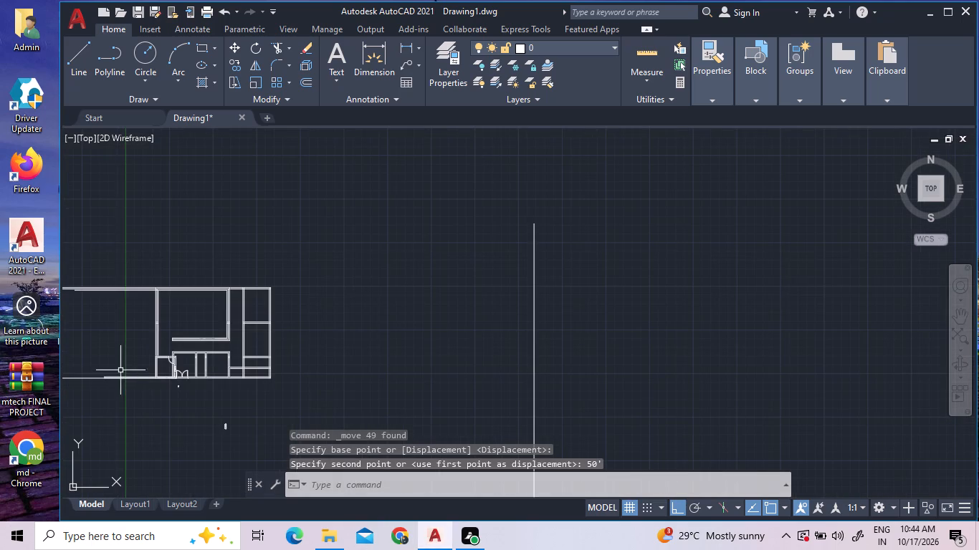
{"action": "scroll", "coordinate": [141, 372], "scroll_direction": "up", "scroll_amount": 2}
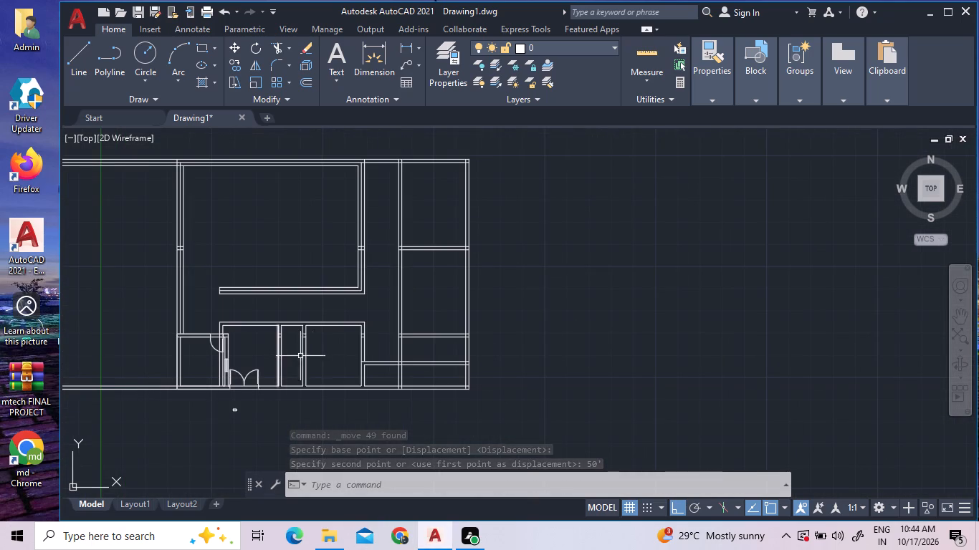
{"action": "double_click", "coordinate": [516, 402]}
{"action": "double_click", "coordinate": [688, 239]}
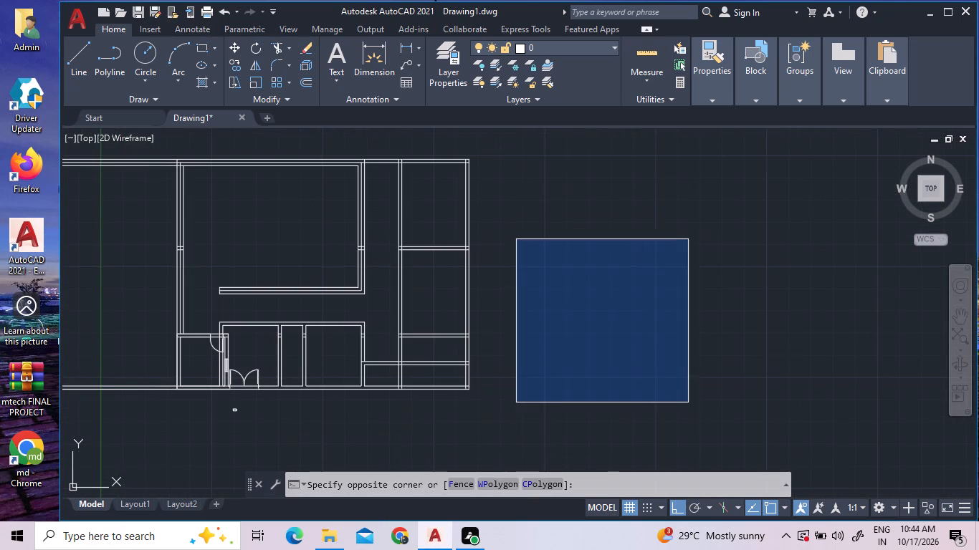
{"action": "double_click", "coordinate": [221, 4]}
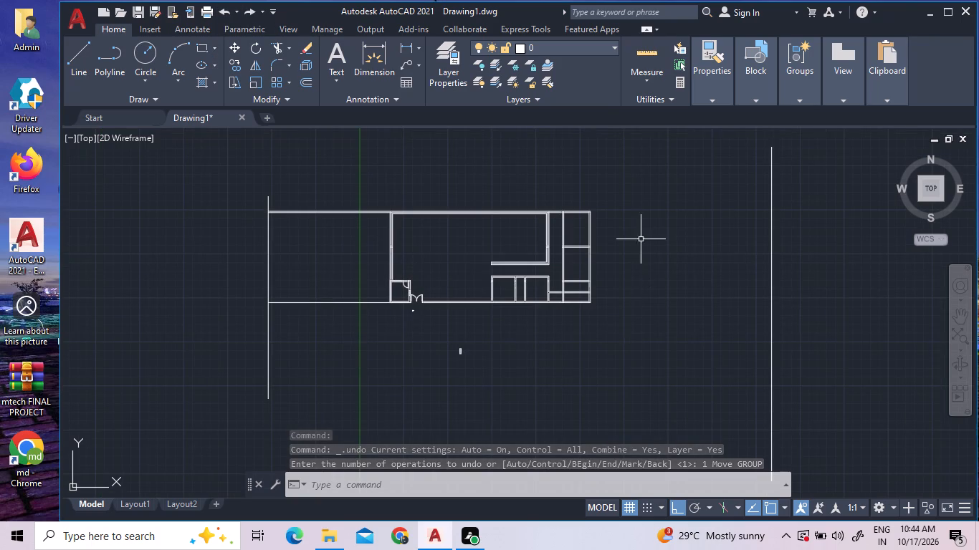
Quick-measure the main hall's length and depth between its walls, including the area beside the entrance door.
{"action": "double_click", "coordinate": [643, 51]}
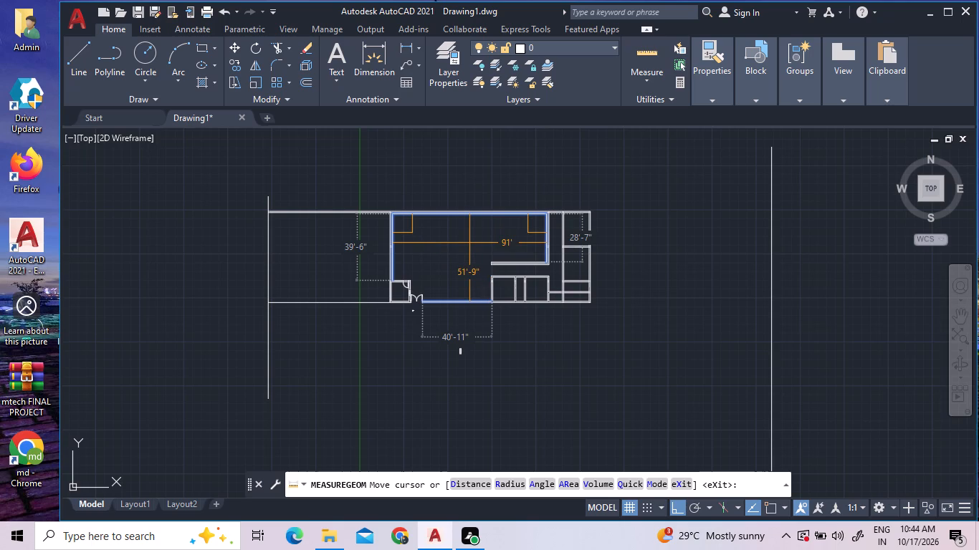
{"action": "left_click", "coordinate": [469, 243]}
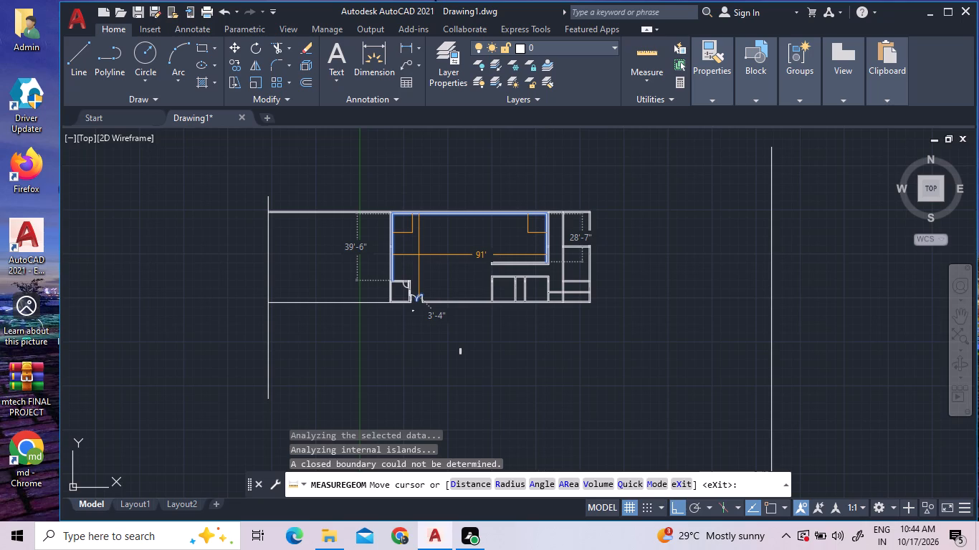
{"action": "left_click", "coordinate": [419, 255]}
{"action": "right_click", "coordinate": [419, 255]}
{"action": "left_click", "coordinate": [430, 263]}
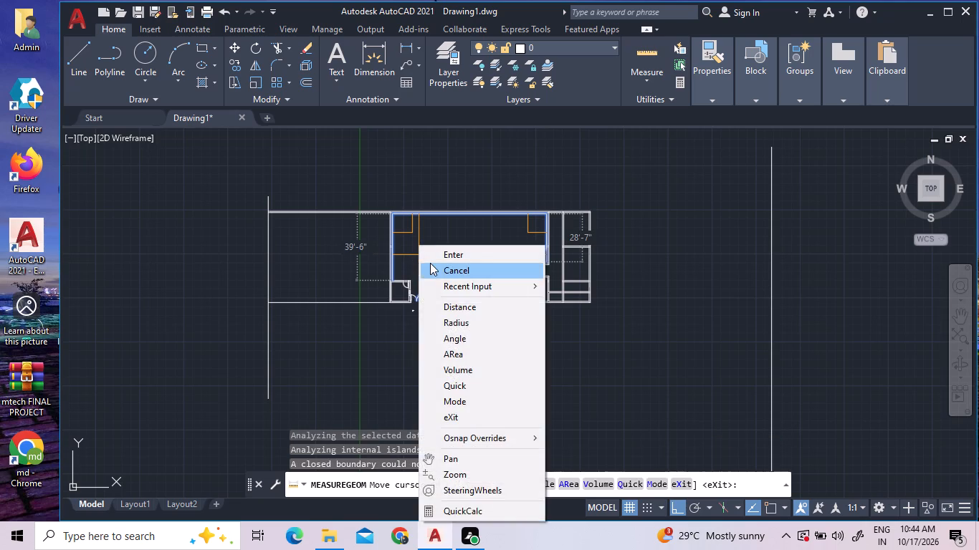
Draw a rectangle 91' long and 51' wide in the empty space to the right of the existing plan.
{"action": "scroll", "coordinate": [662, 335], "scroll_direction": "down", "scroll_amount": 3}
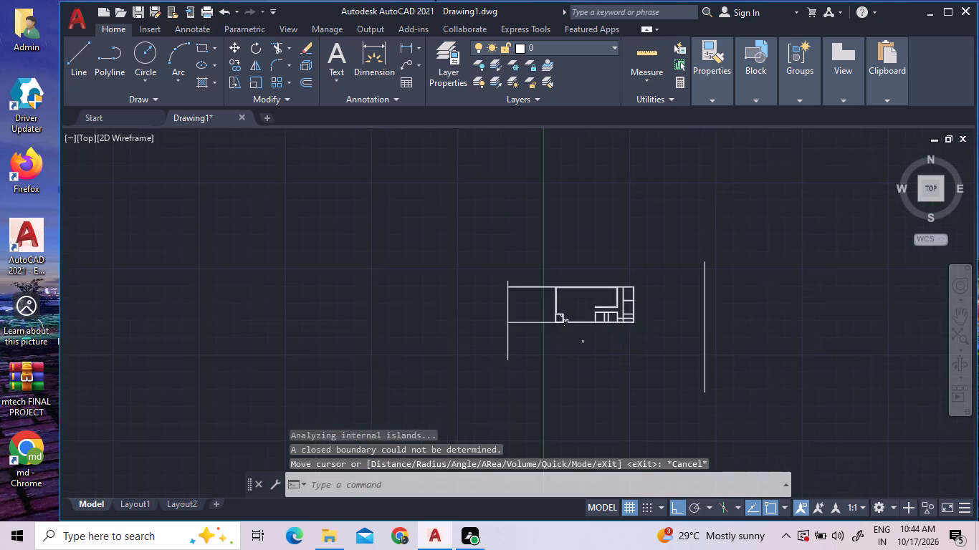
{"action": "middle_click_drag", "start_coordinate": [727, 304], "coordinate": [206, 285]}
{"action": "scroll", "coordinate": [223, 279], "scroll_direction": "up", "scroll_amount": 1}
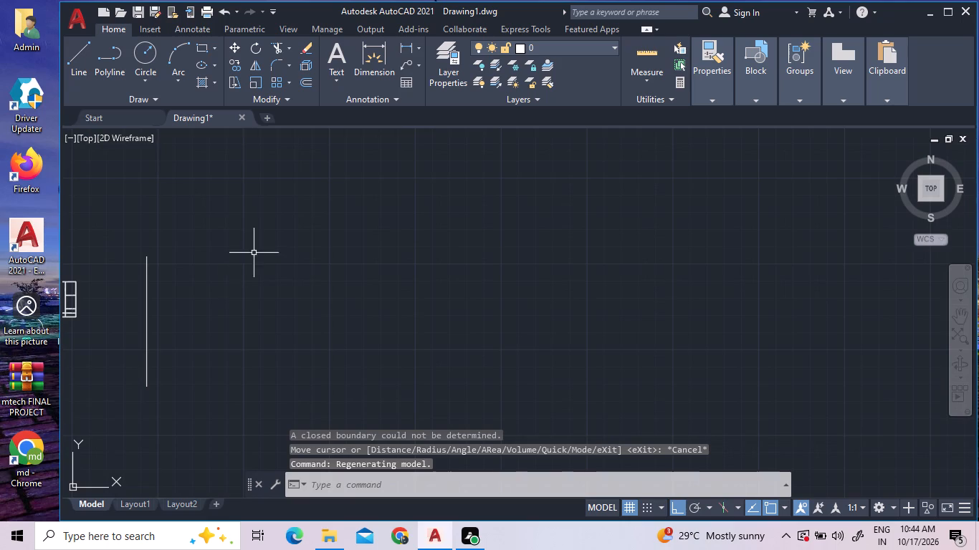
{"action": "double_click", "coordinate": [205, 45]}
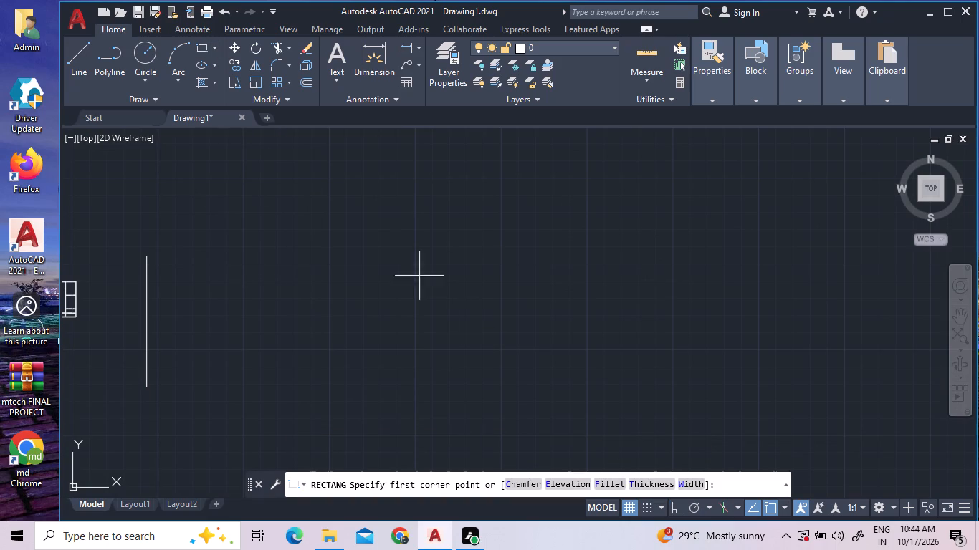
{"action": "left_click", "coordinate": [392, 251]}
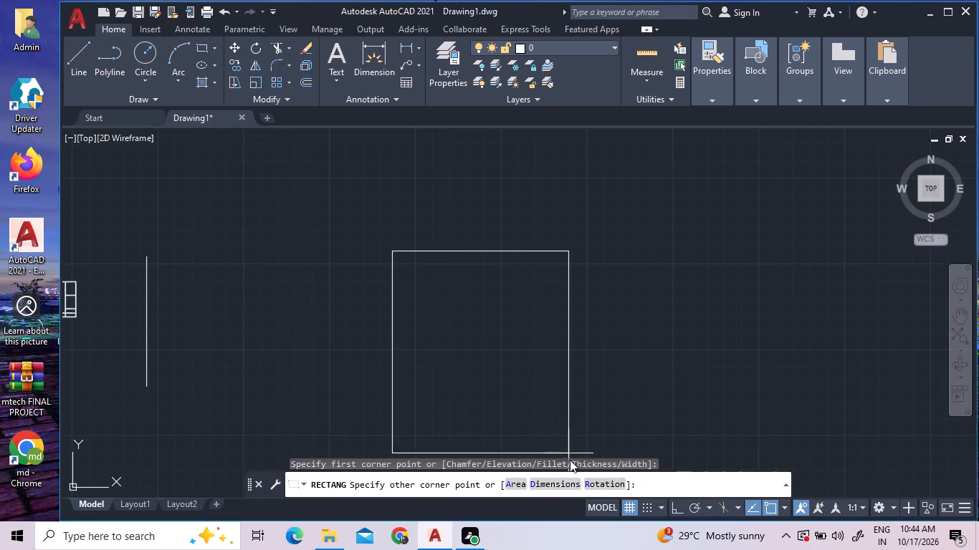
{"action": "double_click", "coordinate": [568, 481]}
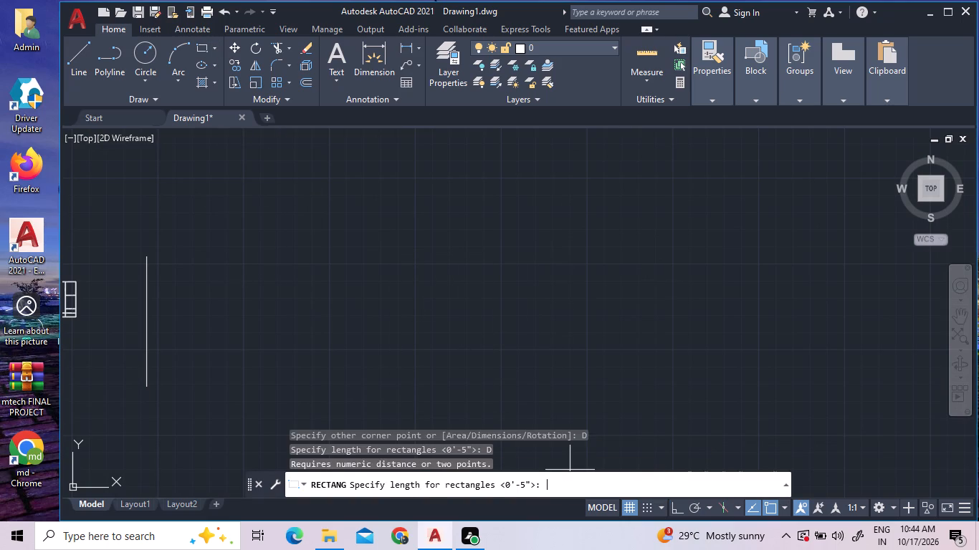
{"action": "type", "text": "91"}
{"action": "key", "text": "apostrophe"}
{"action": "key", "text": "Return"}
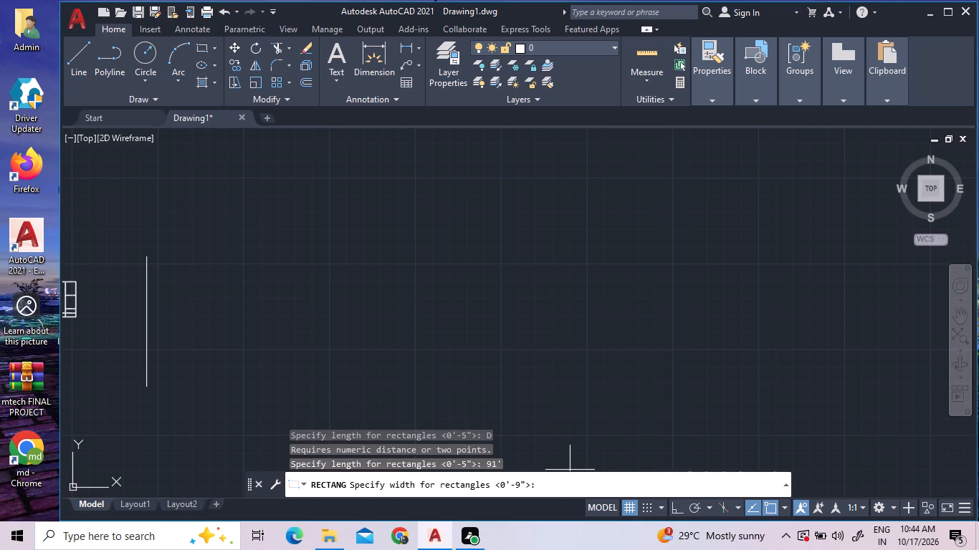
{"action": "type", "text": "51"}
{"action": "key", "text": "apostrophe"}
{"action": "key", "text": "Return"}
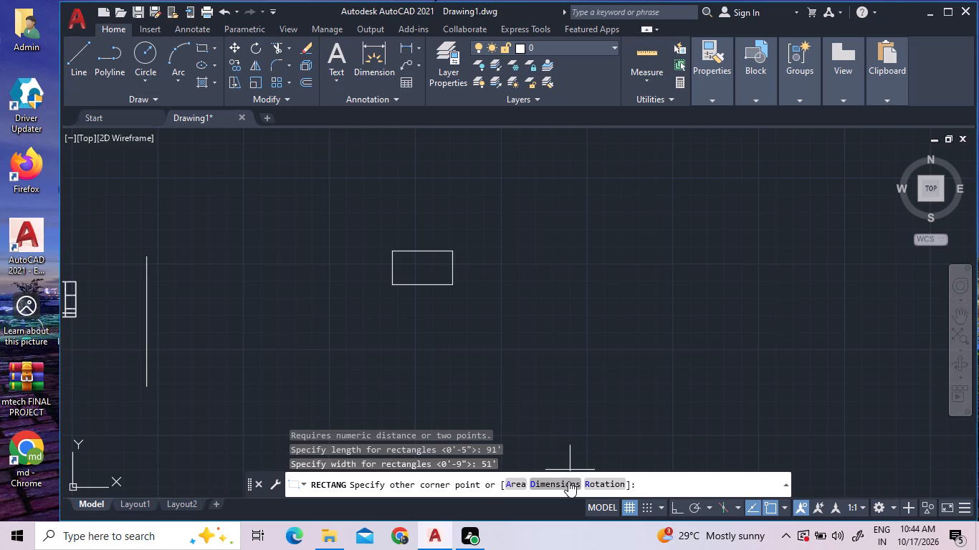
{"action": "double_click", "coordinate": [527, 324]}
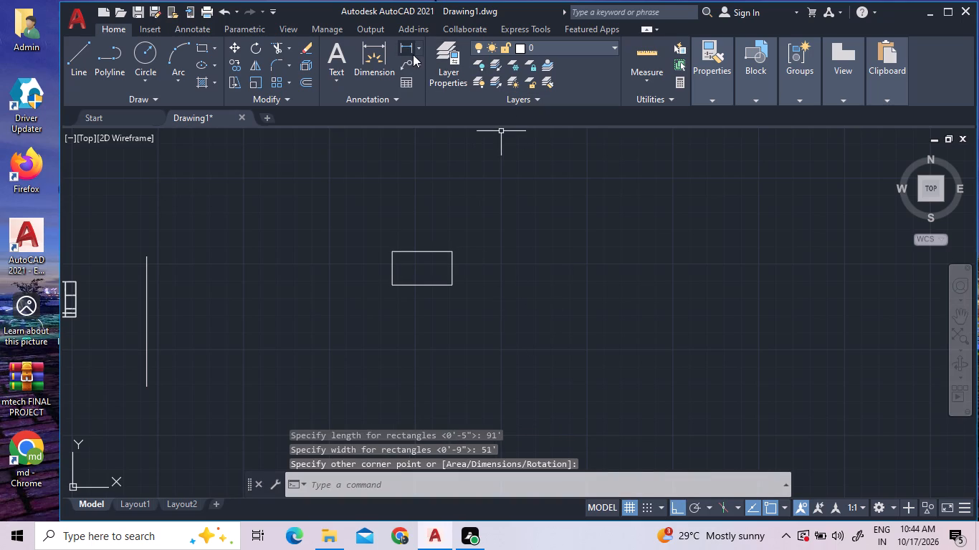
Quick-measure the new rectangle's sides and its enclosed area.
{"action": "double_click", "coordinate": [664, 60]}
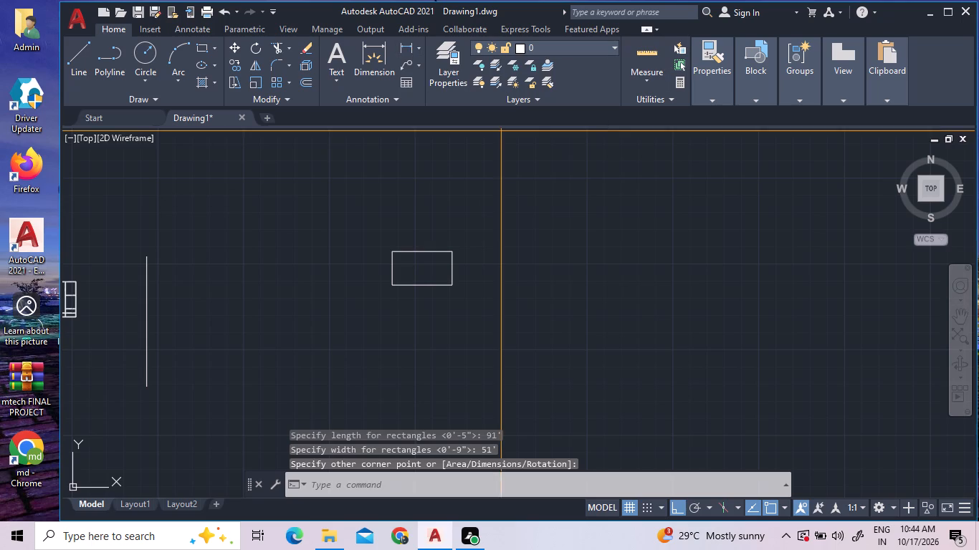
{"action": "double_click", "coordinate": [426, 269]}
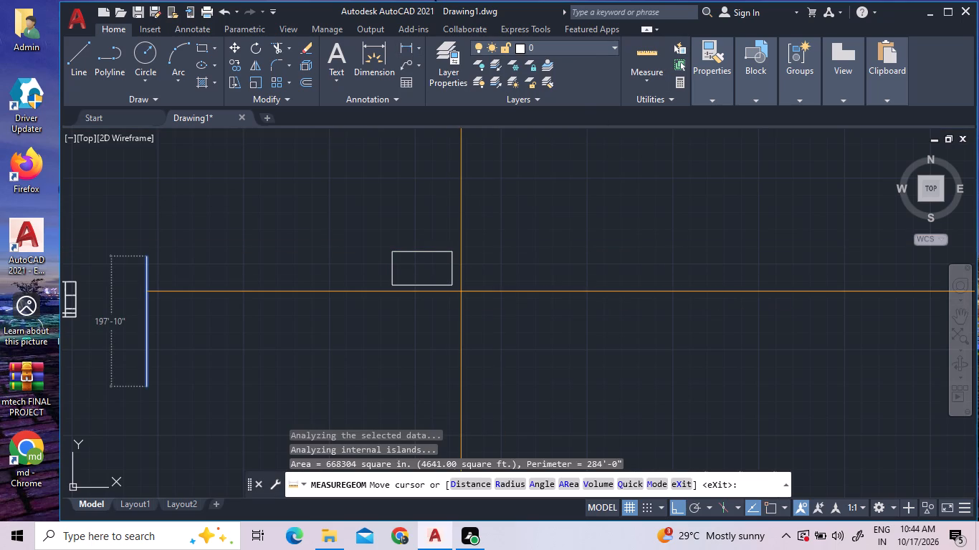
{"action": "right_click", "coordinate": [461, 291]}
{"action": "left_click", "coordinate": [520, 25]}
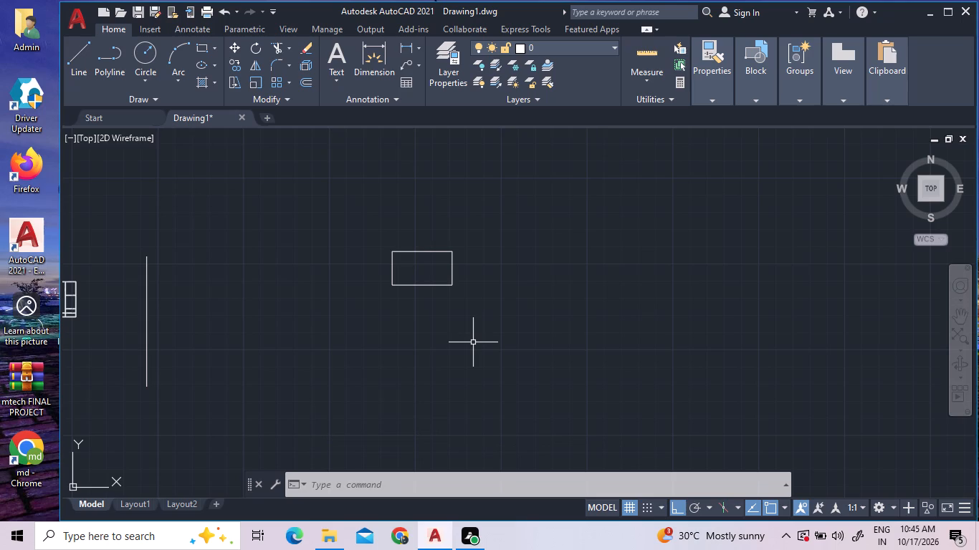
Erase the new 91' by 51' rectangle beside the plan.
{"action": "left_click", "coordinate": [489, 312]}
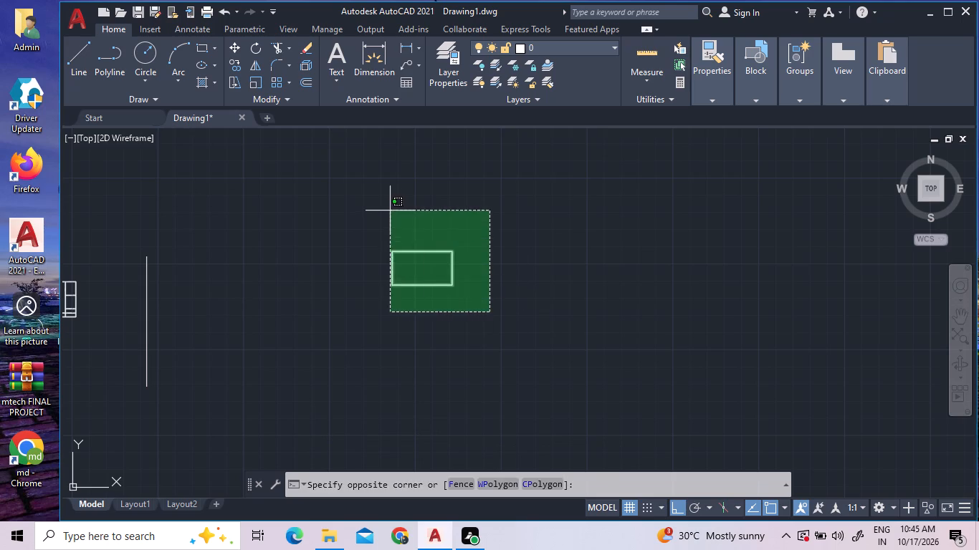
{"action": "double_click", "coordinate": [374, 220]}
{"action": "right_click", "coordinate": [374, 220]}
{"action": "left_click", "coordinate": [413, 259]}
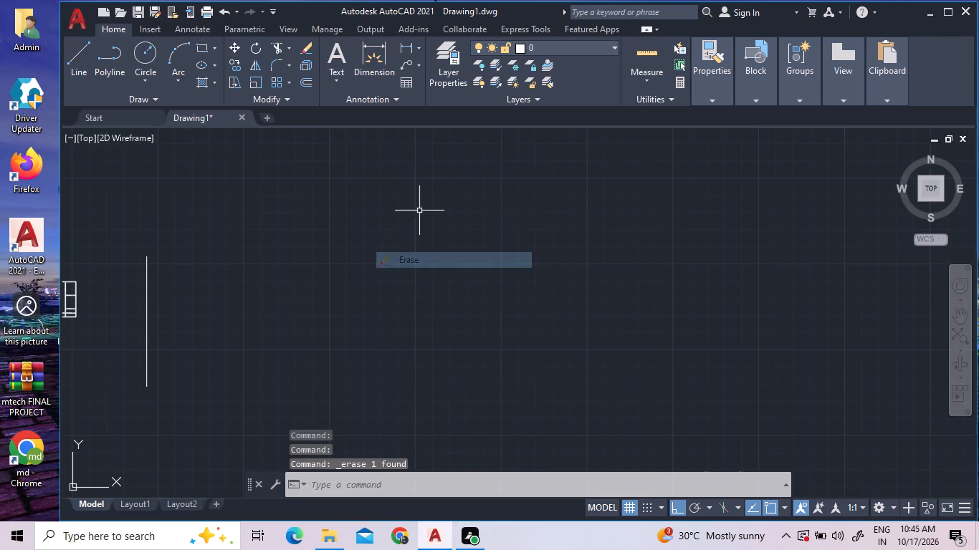
Draw an upright rectangle with length 51' and width 91' in the empty space to the right of the plan.
{"action": "double_click", "coordinate": [204, 46]}
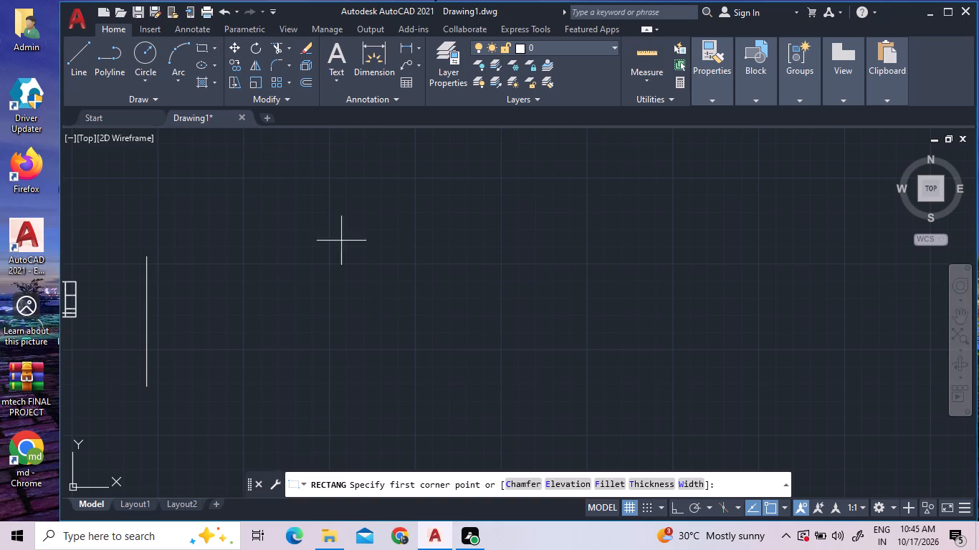
{"action": "left_click", "coordinate": [396, 309]}
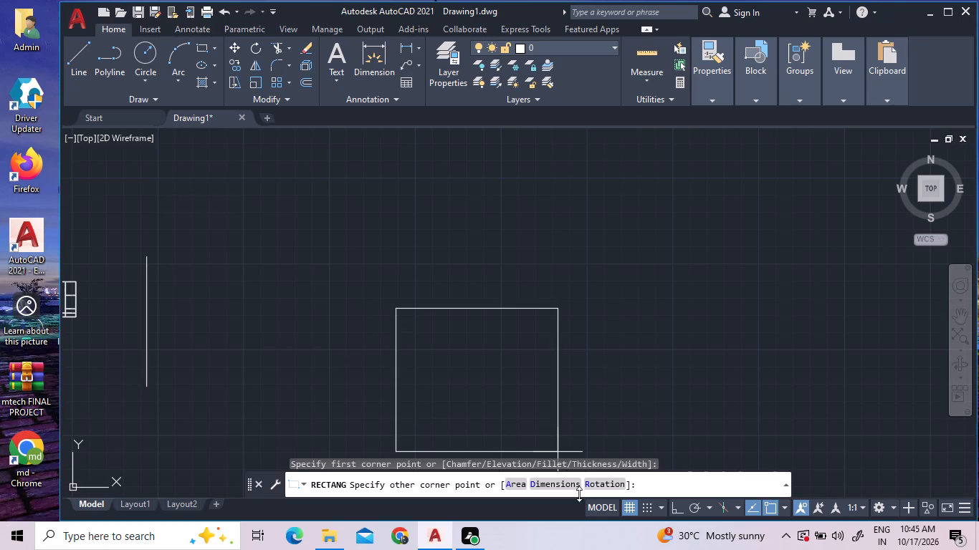
{"action": "double_click", "coordinate": [567, 486]}
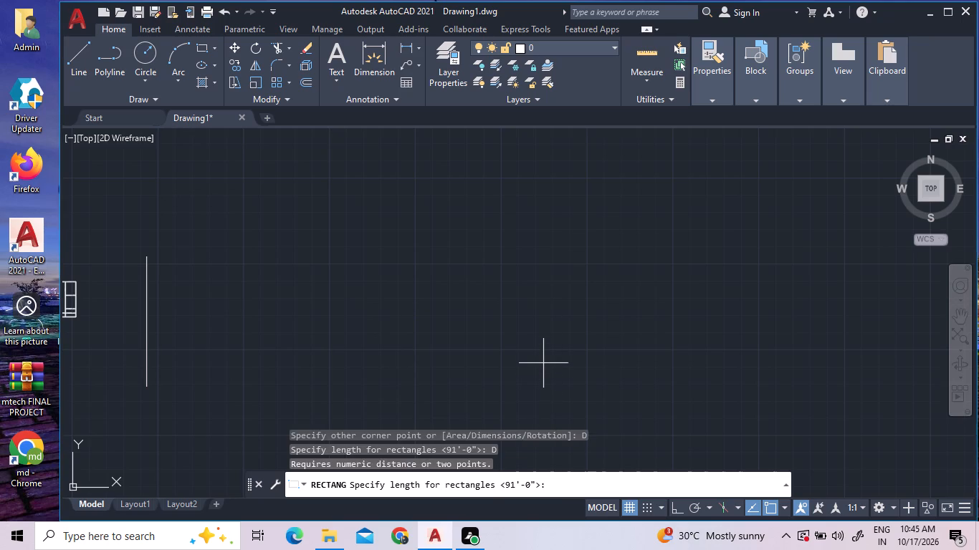
{"action": "type", "text": "51'"}
{"action": "key", "text": "Return"}
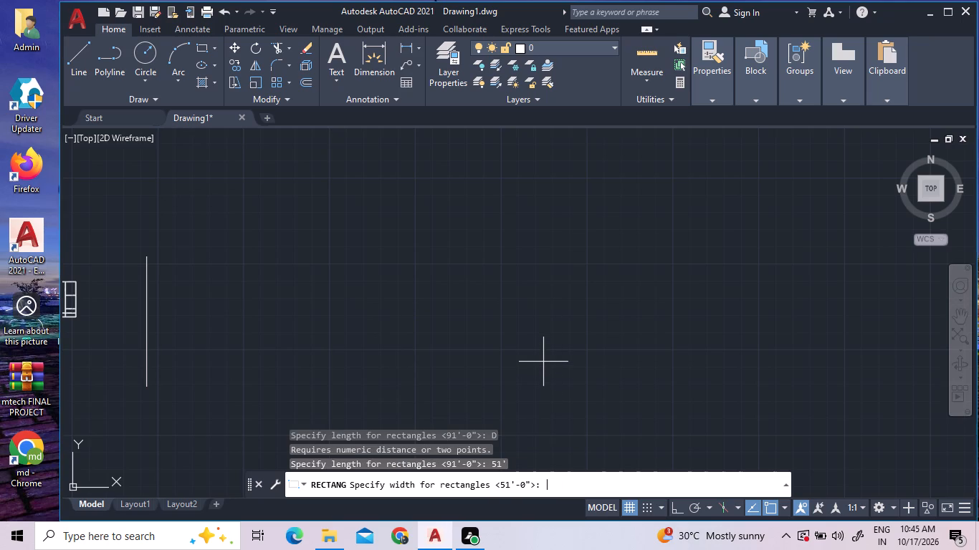
{"action": "type", "text": "91'"}
{"action": "key", "text": "Return"}
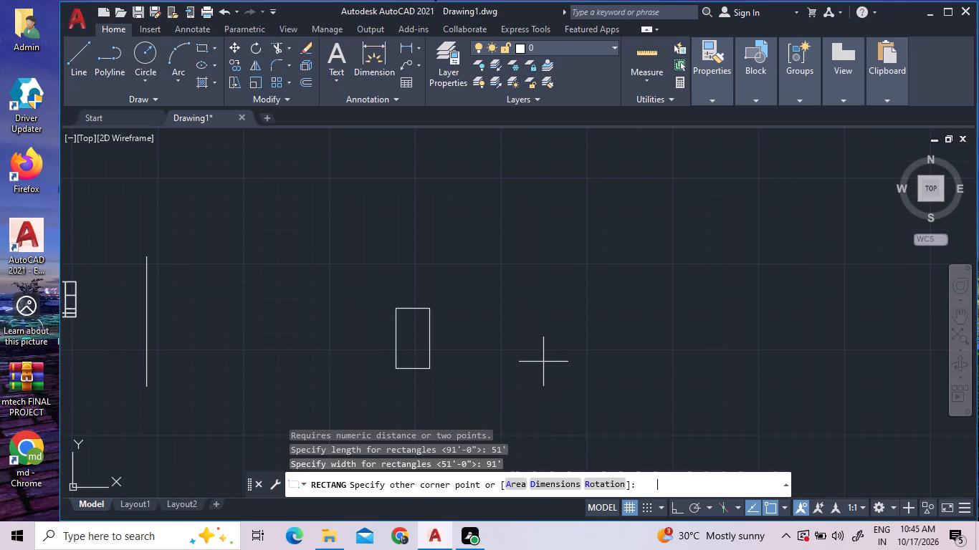
{"action": "left_click", "coordinate": [489, 374]}
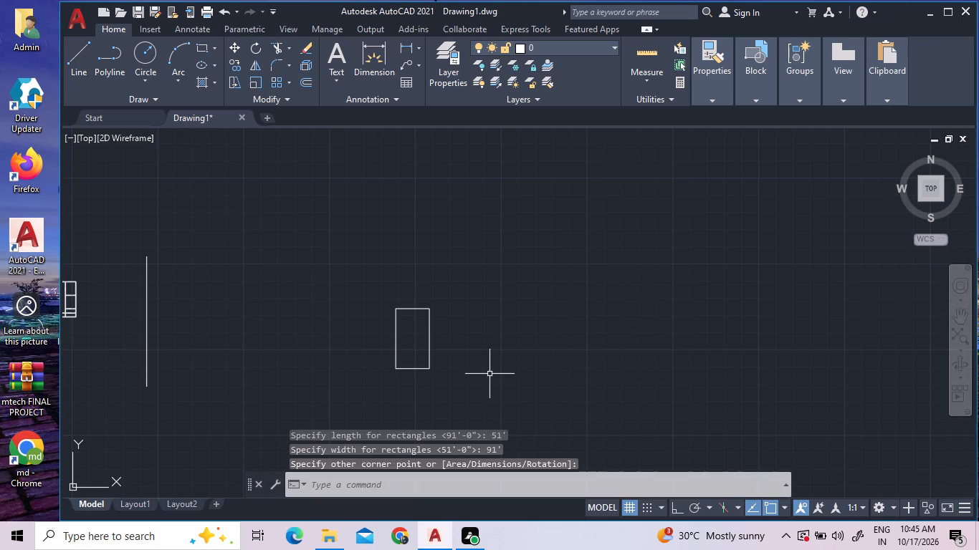
Offset the new upright 51' by 91' rectangle outward by 9".
{"action": "scroll", "coordinate": [420, 384], "scroll_direction": "up", "scroll_amount": 1}
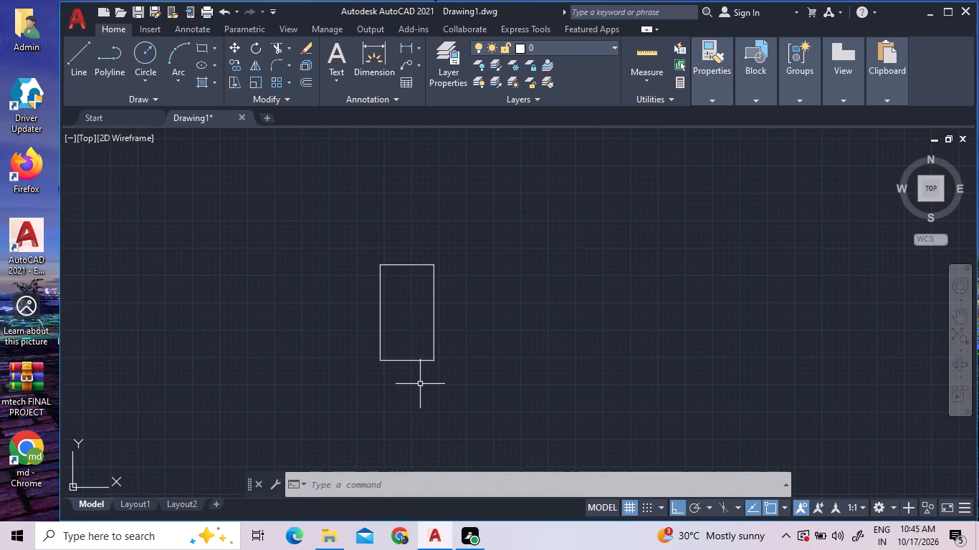
{"action": "scroll", "coordinate": [420, 384], "scroll_direction": "up", "scroll_amount": 2}
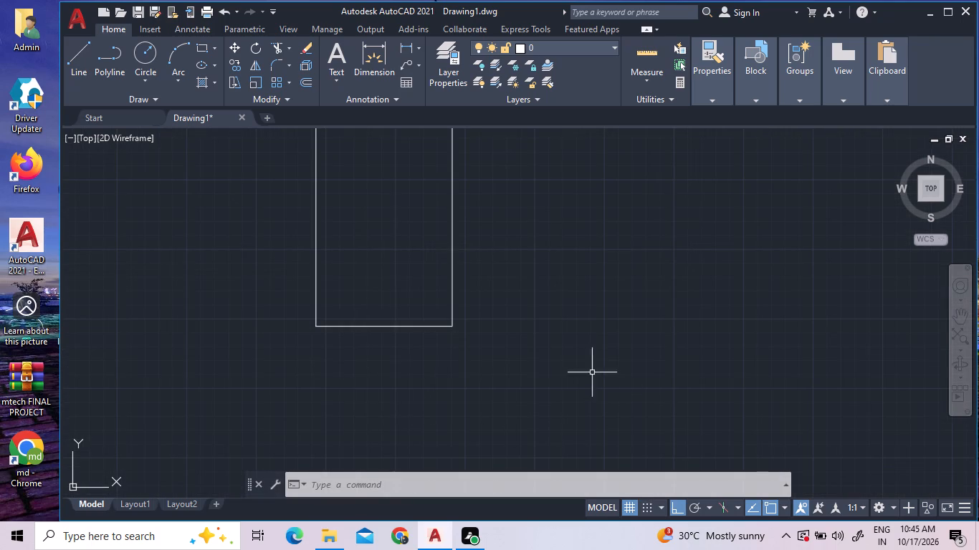
{"action": "scroll", "coordinate": [563, 360], "scroll_direction": "down", "scroll_amount": 3}
{"action": "scroll", "coordinate": [555, 354], "scroll_direction": "up", "scroll_amount": 2}
{"action": "left_click", "coordinate": [545, 367]}
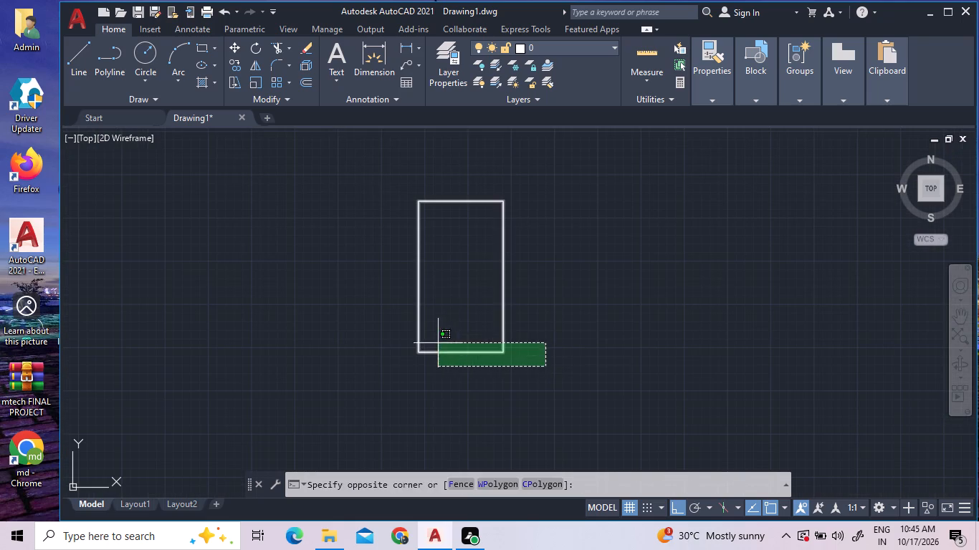
{"action": "double_click", "coordinate": [434, 339]}
{"action": "left_click", "coordinate": [297, 80]}
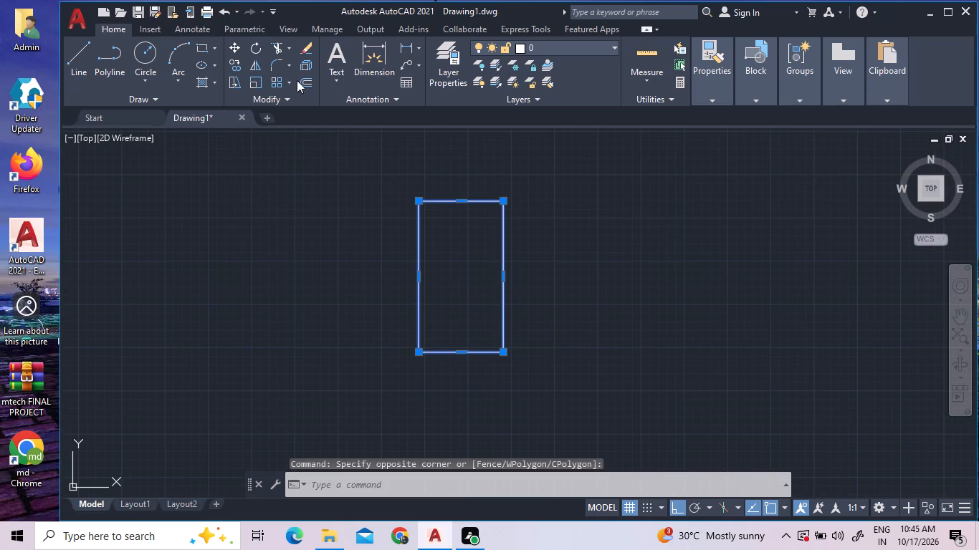
{"action": "left_click", "coordinate": [302, 80]}
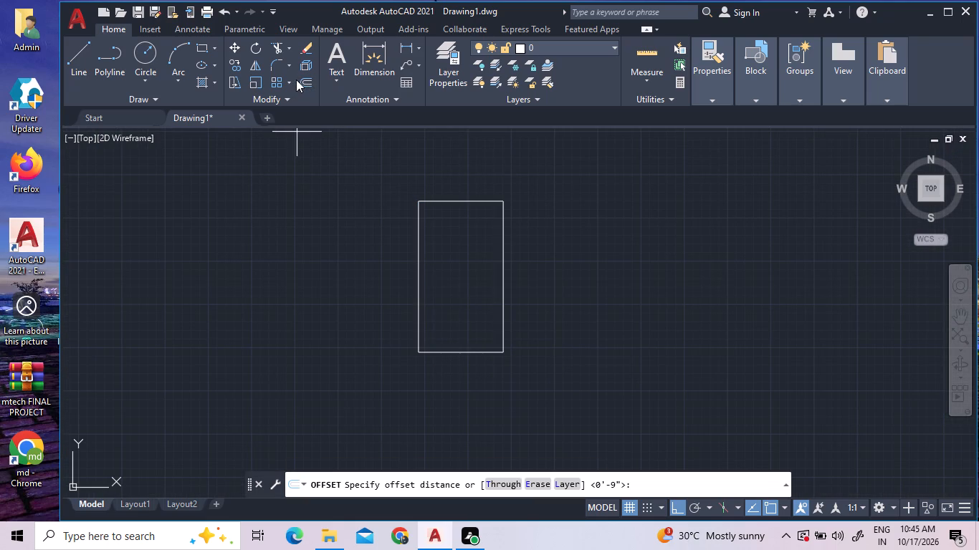
{"action": "key", "text": "9"}
{"action": "key", "text": "shift+quotedbl"}
{"action": "key", "text": "Return"}
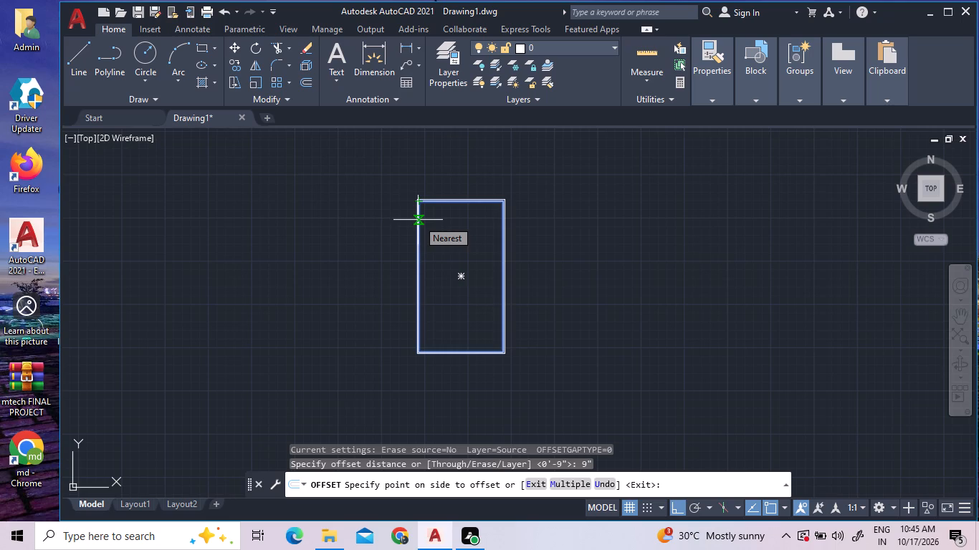
{"action": "scroll", "coordinate": [456, 221], "scroll_direction": "up", "scroll_amount": 2}
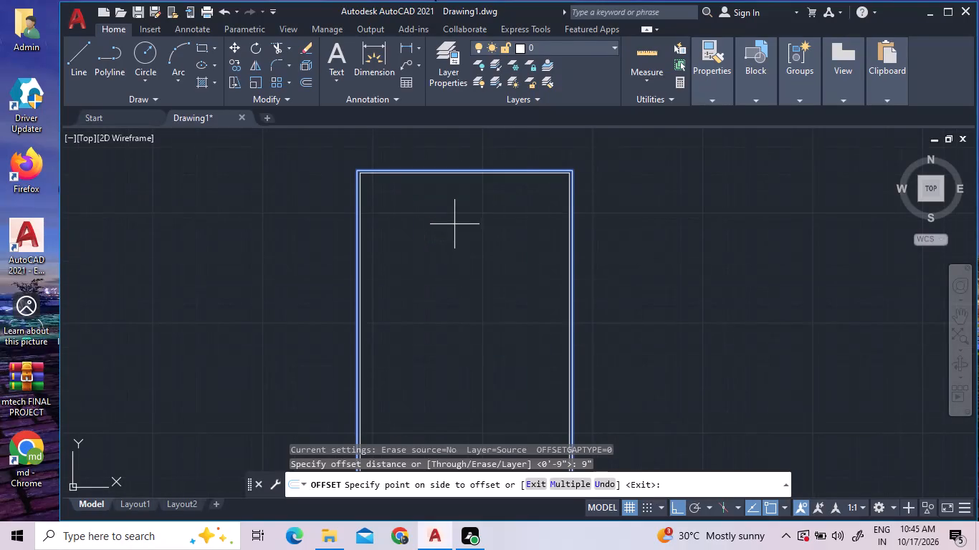
{"action": "scroll", "coordinate": [409, 269], "scroll_direction": "down", "scroll_amount": 2}
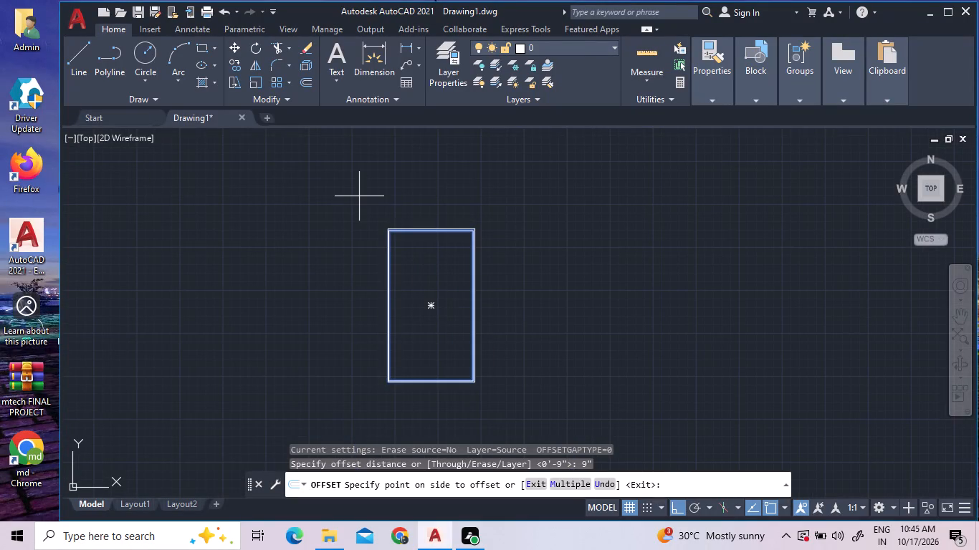
{"action": "scroll", "coordinate": [359, 196], "scroll_direction": "up", "scroll_amount": 2}
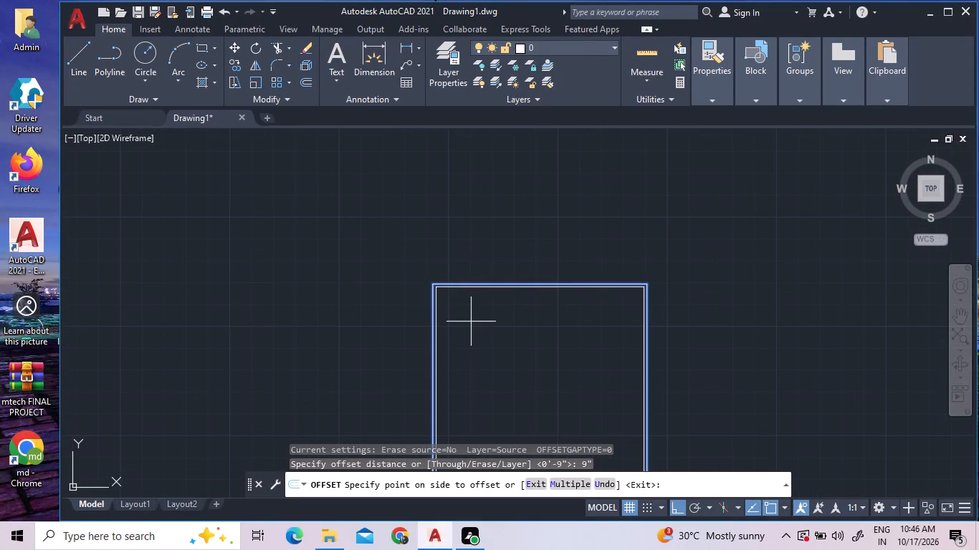
{"action": "left_click", "coordinate": [408, 238]}
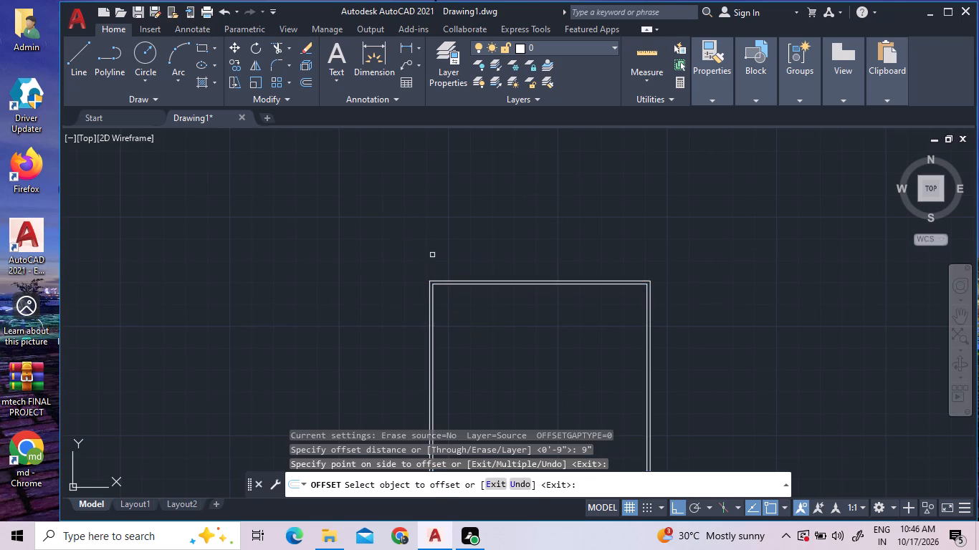
Offset the outer rectangle outward by another 9" to make a third concentric outline, and finish the Offset command.
{"action": "scroll", "coordinate": [431, 281], "scroll_direction": "up", "scroll_amount": 4}
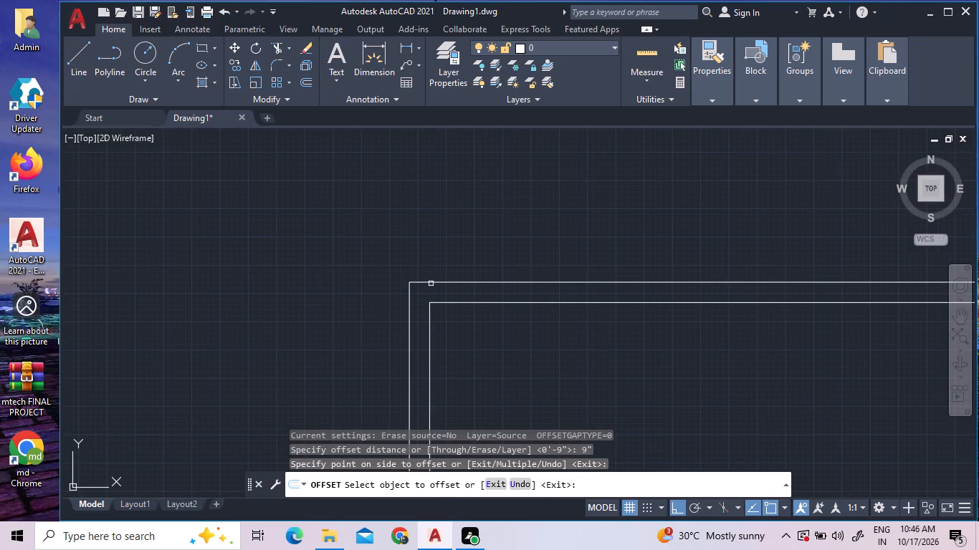
{"action": "left_click", "coordinate": [412, 283]}
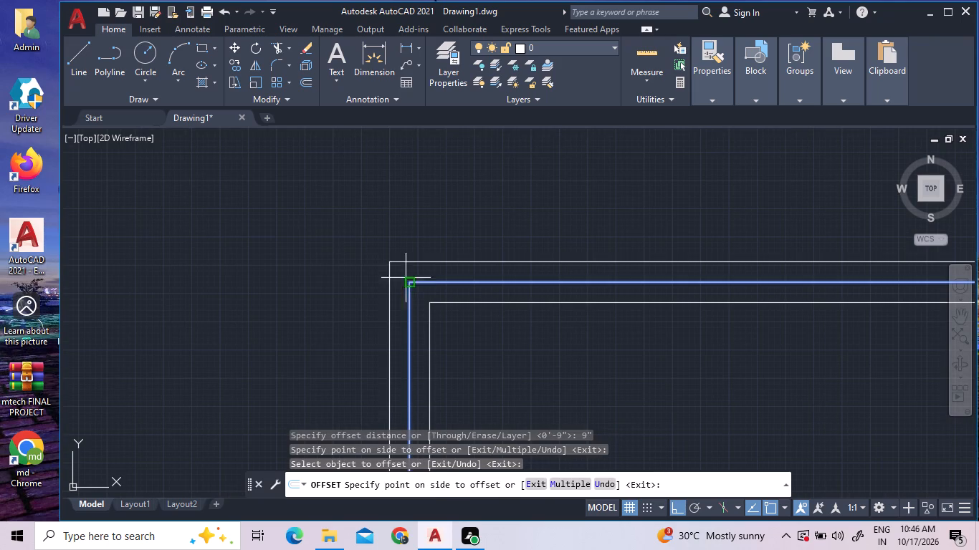
{"action": "left_click", "coordinate": [368, 253]}
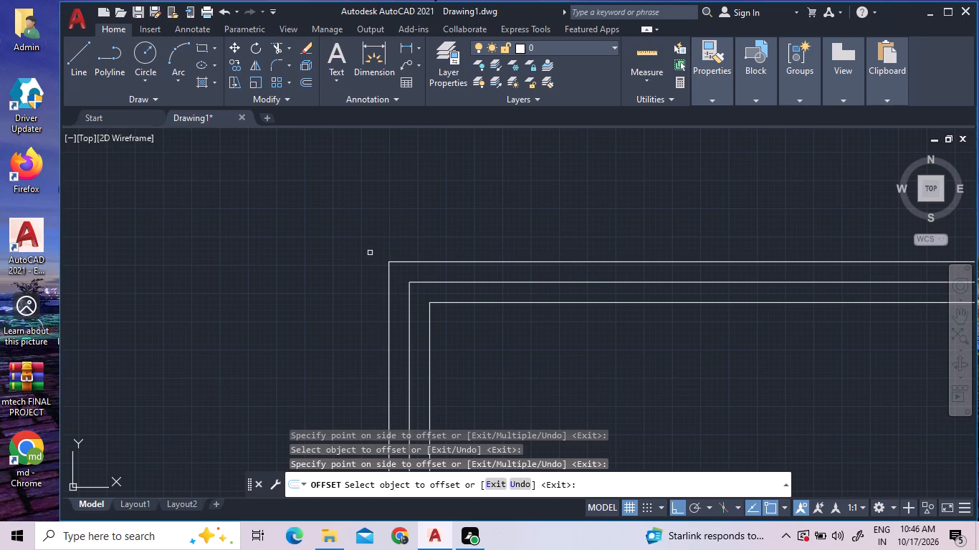
{"action": "right_click", "coordinate": [327, 270]}
{"action": "left_click", "coordinate": [344, 276]}
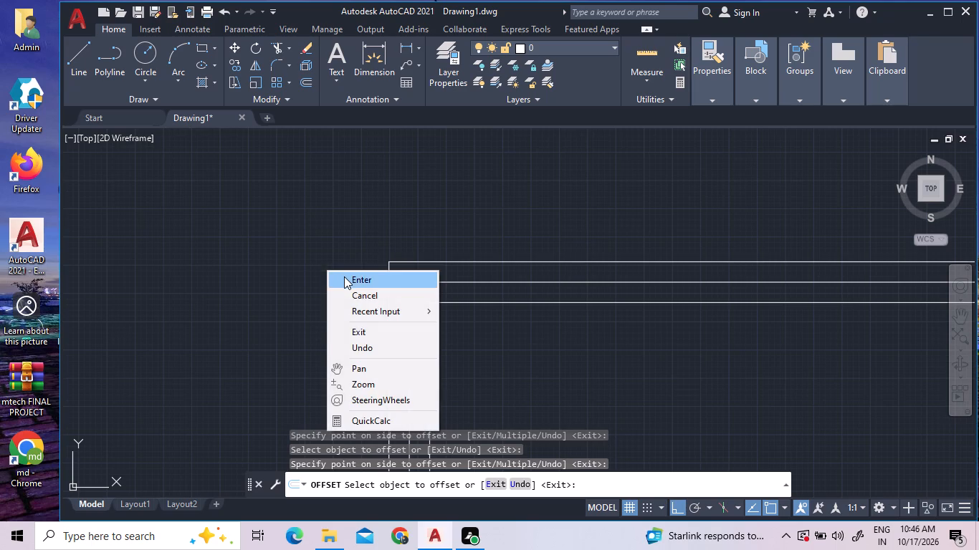
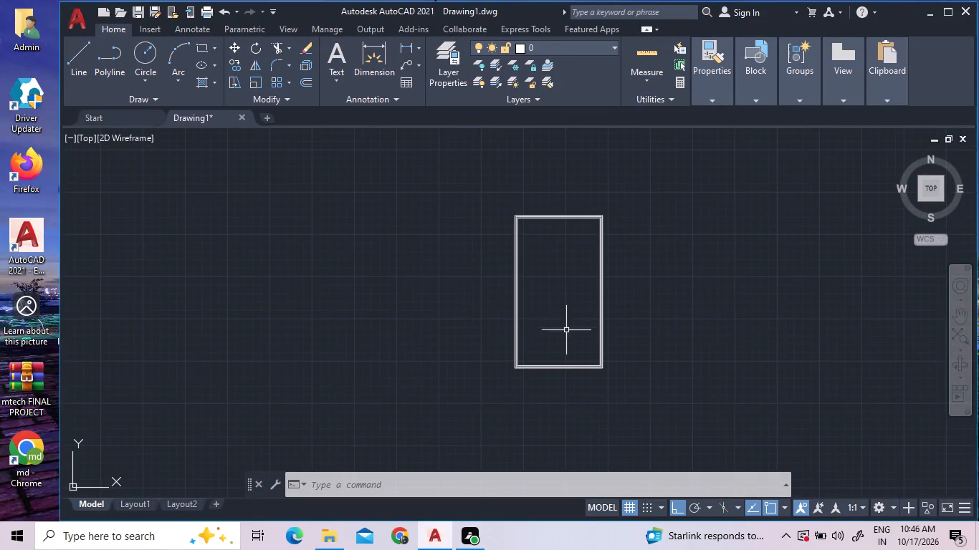
Explode the three concentric outlines of the new upright 51' by 91' rectangle.
{"action": "scroll", "coordinate": [570, 344], "scroll_direction": "up", "scroll_amount": 4}
{"action": "scroll", "coordinate": [544, 319], "scroll_direction": "down", "scroll_amount": 1}
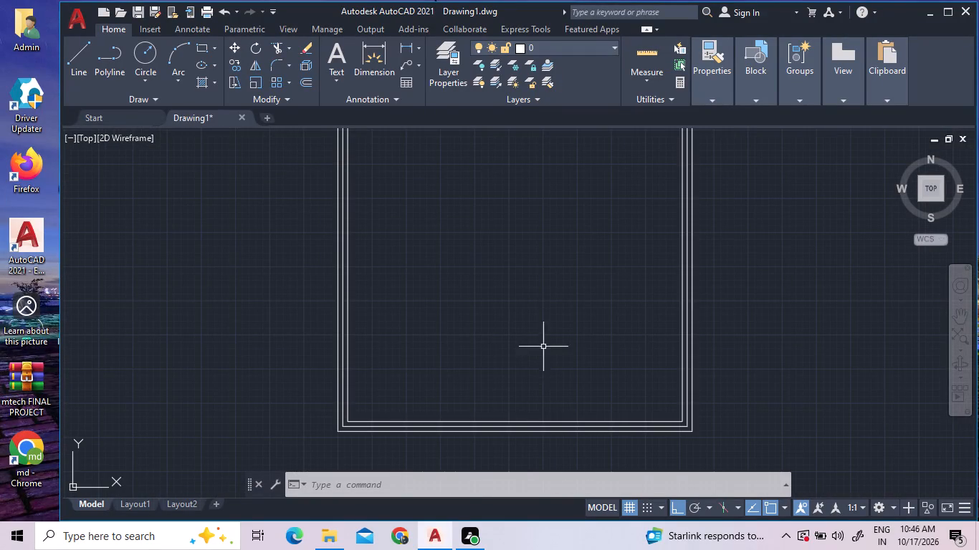
{"action": "right_click", "coordinate": [497, 454]}
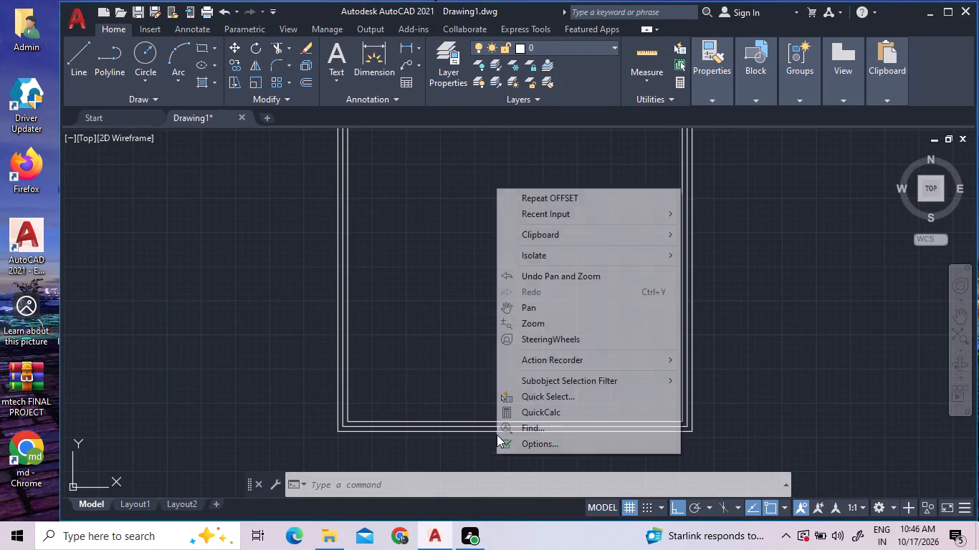
{"action": "left_click", "coordinate": [429, 269]}
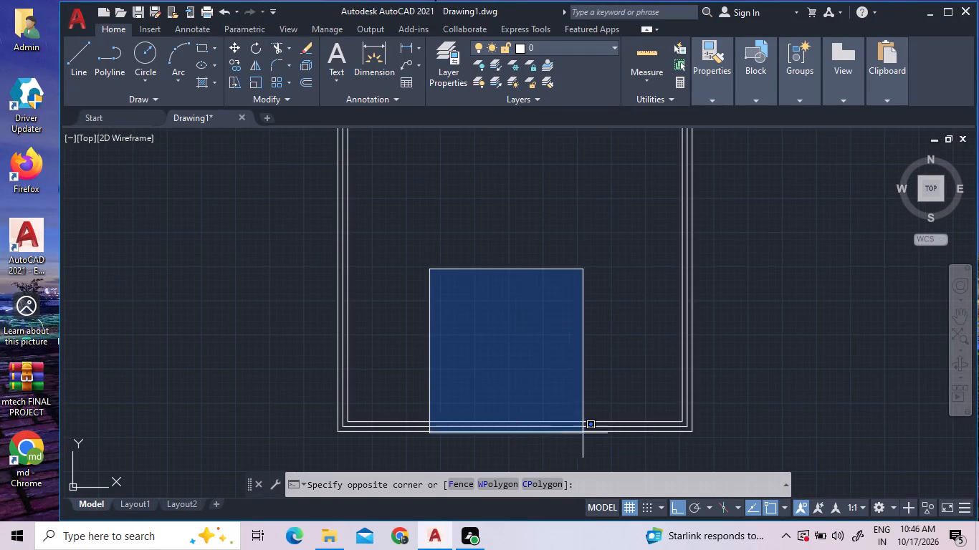
{"action": "double_click", "coordinate": [682, 435]}
{"action": "double_click", "coordinate": [708, 438]}
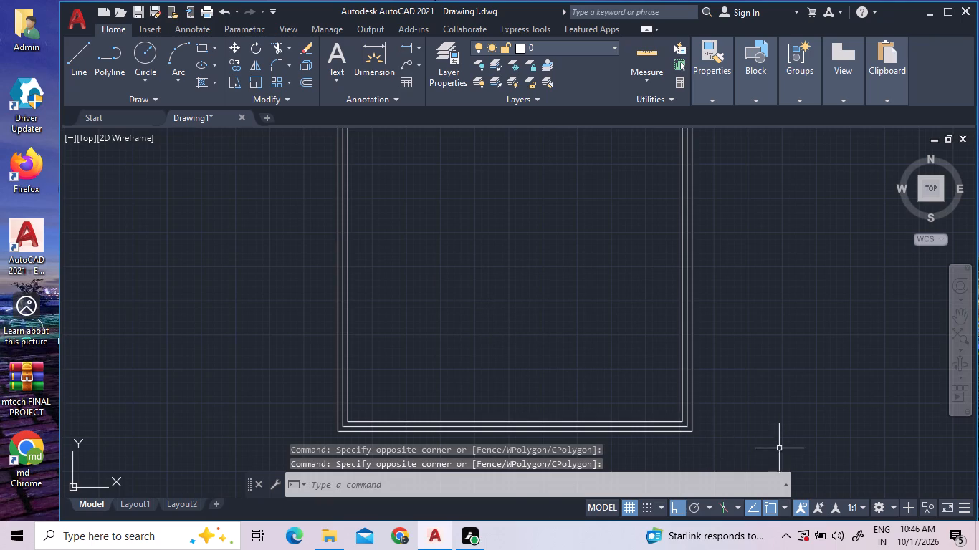
{"action": "right_click", "coordinate": [768, 434]}
{"action": "left_click", "coordinate": [712, 229]}
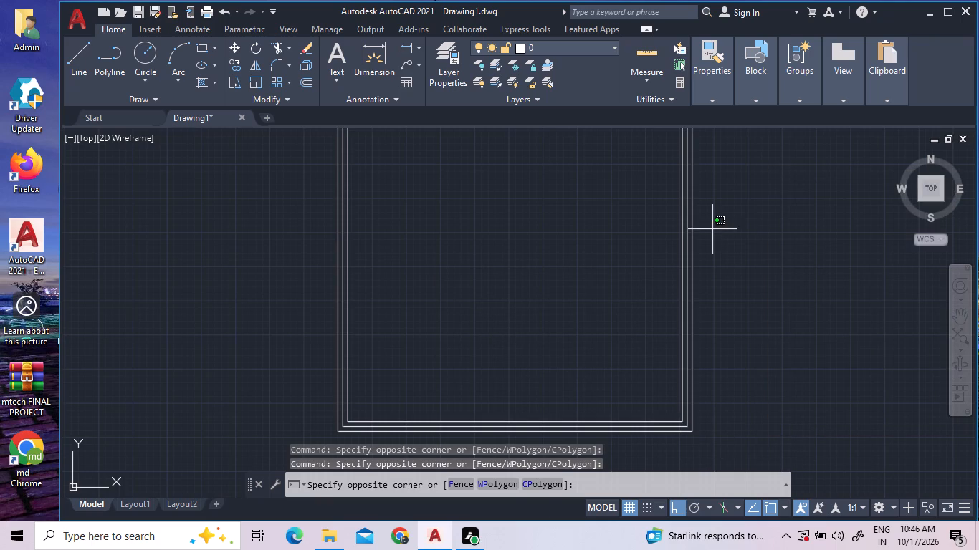
{"action": "double_click", "coordinate": [463, 191]}
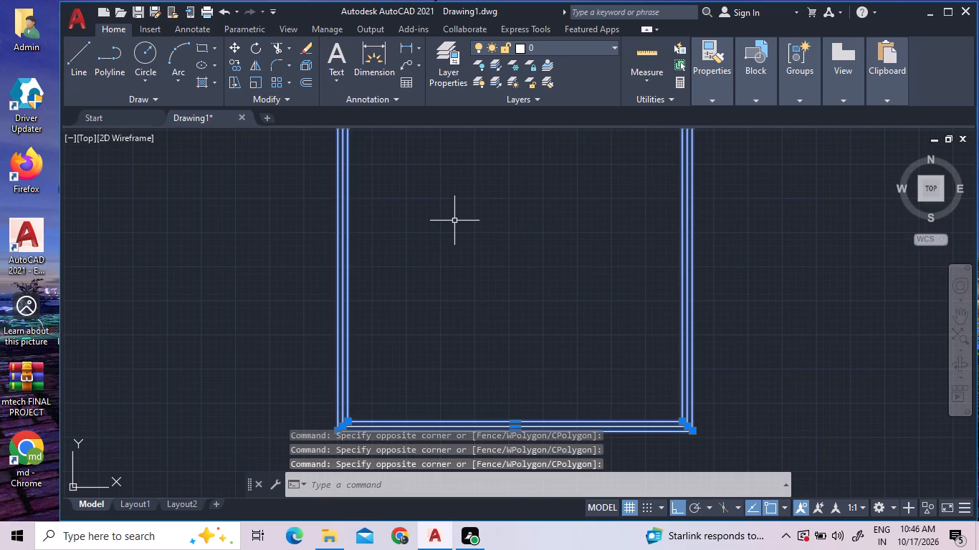
{"action": "type", "text": "x"}
{"action": "key", "text": "space"}
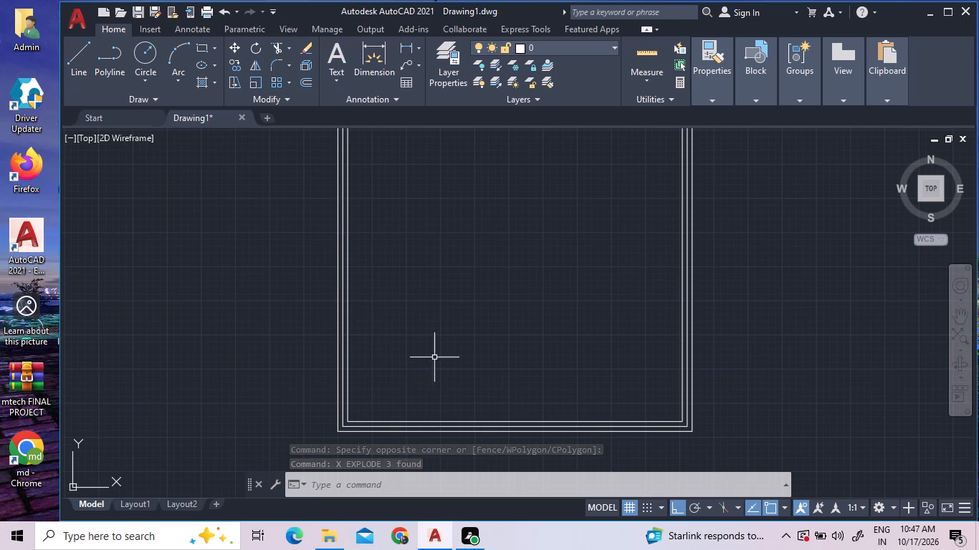
Examine the existing plan, focusing on the small corner room and the double-door entrance beside it.
{"action": "scroll", "coordinate": [434, 354], "scroll_direction": "down", "scroll_amount": 3}
{"action": "scroll", "coordinate": [462, 394], "scroll_direction": "up", "scroll_amount": 3}
{"action": "scroll", "coordinate": [450, 364], "scroll_direction": "down", "scroll_amount": 2}
{"action": "middle_click_drag", "start_coordinate": [171, 281], "coordinate": [573, 288]}
{"action": "scroll", "coordinate": [573, 289], "scroll_direction": "down", "scroll_amount": 2}
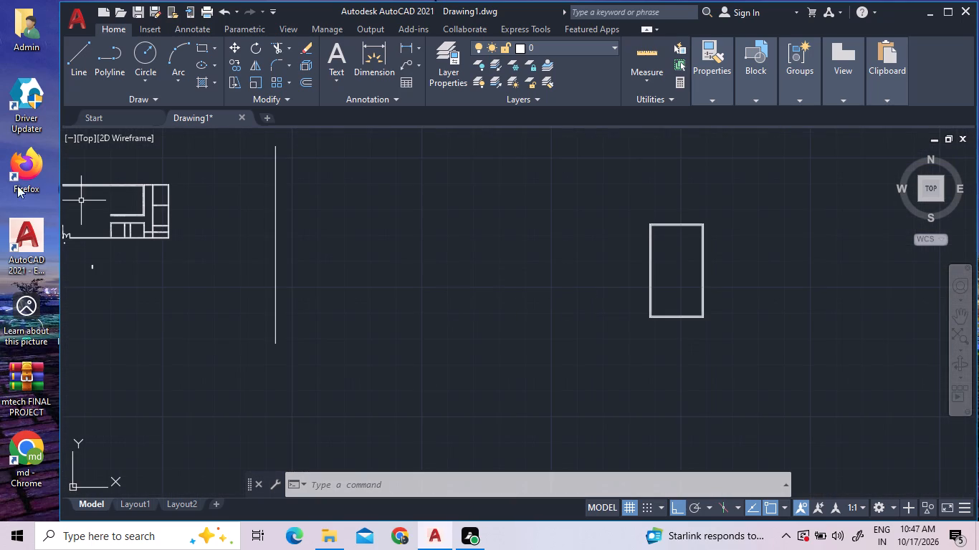
{"action": "scroll", "coordinate": [104, 206], "scroll_direction": "up", "scroll_amount": 2}
{"action": "scroll", "coordinate": [144, 238], "scroll_direction": "down", "scroll_amount": 4}
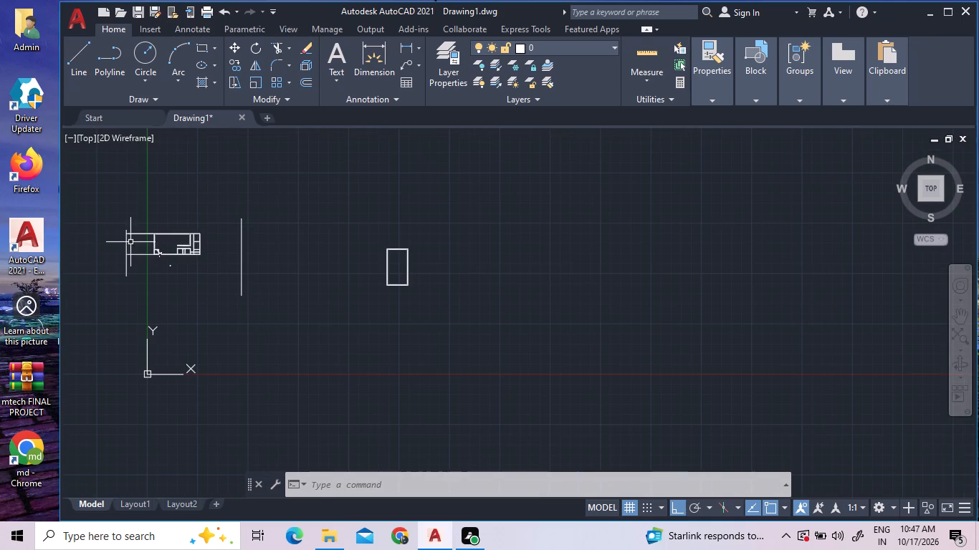
{"action": "scroll", "coordinate": [146, 254], "scroll_direction": "up", "scroll_amount": 5}
{"action": "scroll", "coordinate": [204, 275], "scroll_direction": "up", "scroll_amount": 2}
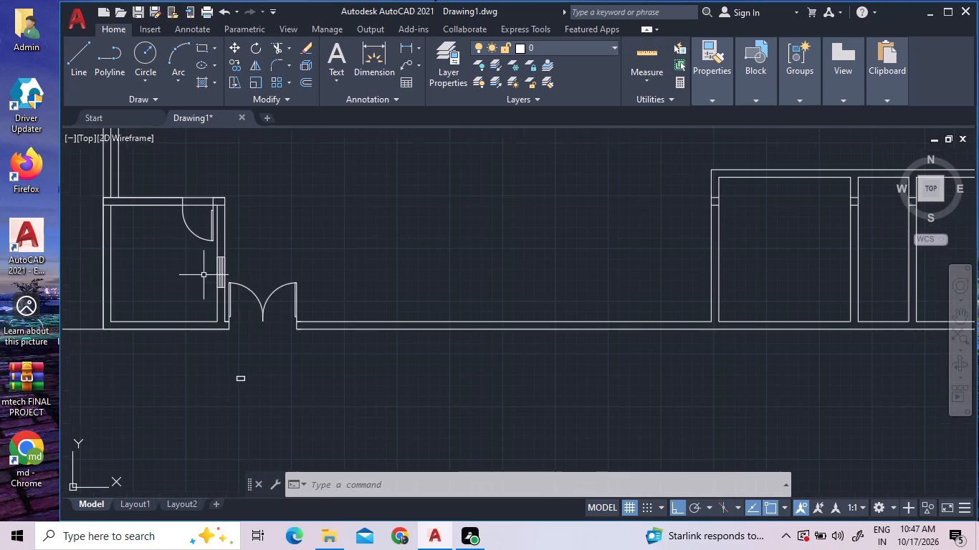
{"action": "scroll", "coordinate": [229, 319], "scroll_direction": "up", "scroll_amount": 2}
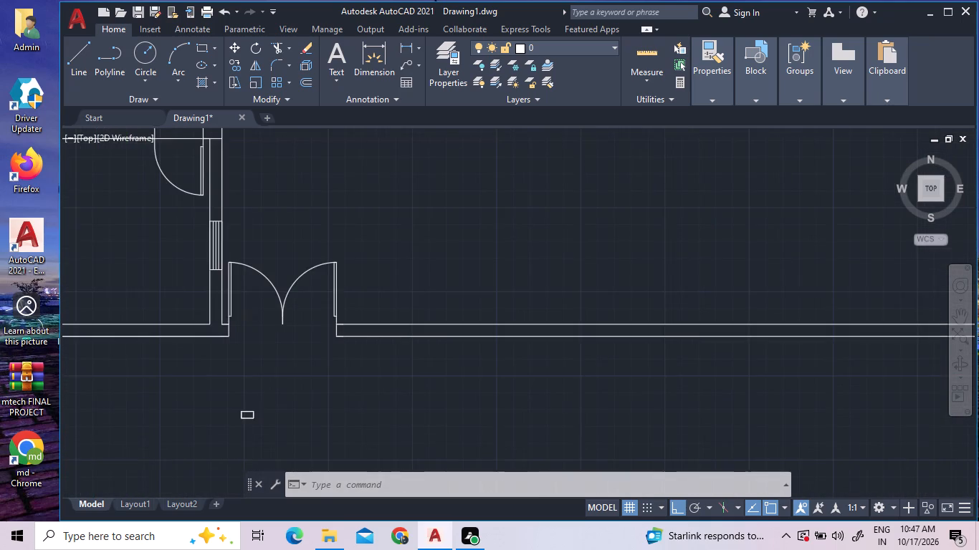
{"action": "scroll", "coordinate": [239, 336], "scroll_direction": "down", "scroll_amount": 1}
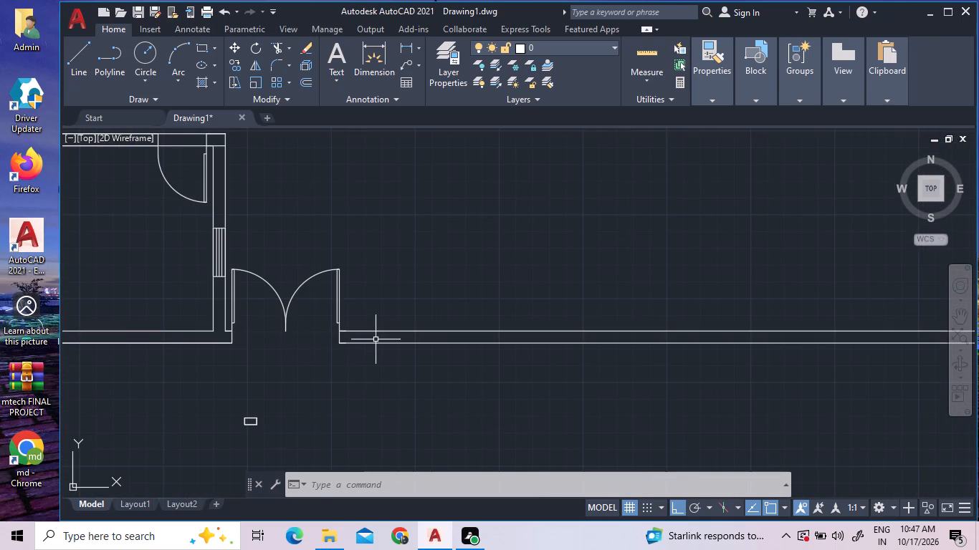
{"action": "scroll", "coordinate": [371, 340], "scroll_direction": "down", "scroll_amount": 4}
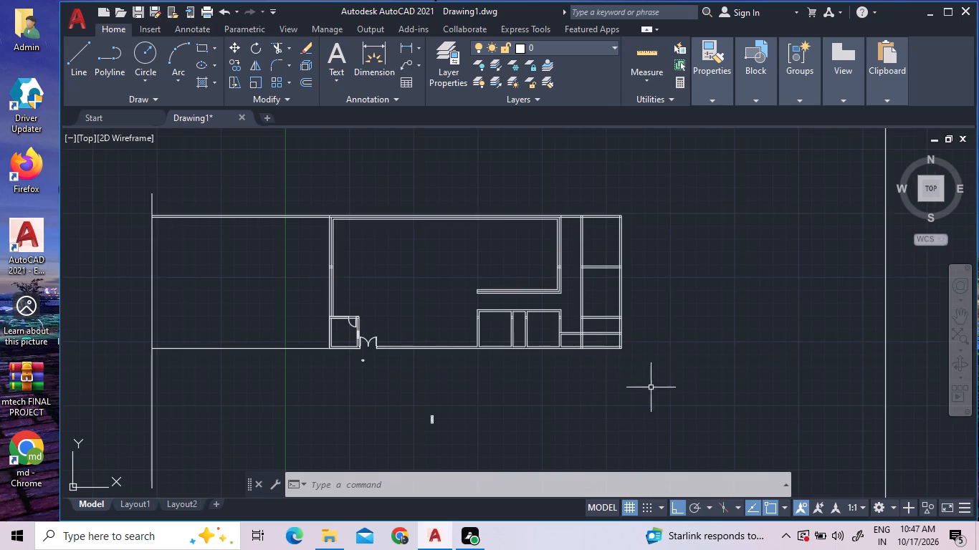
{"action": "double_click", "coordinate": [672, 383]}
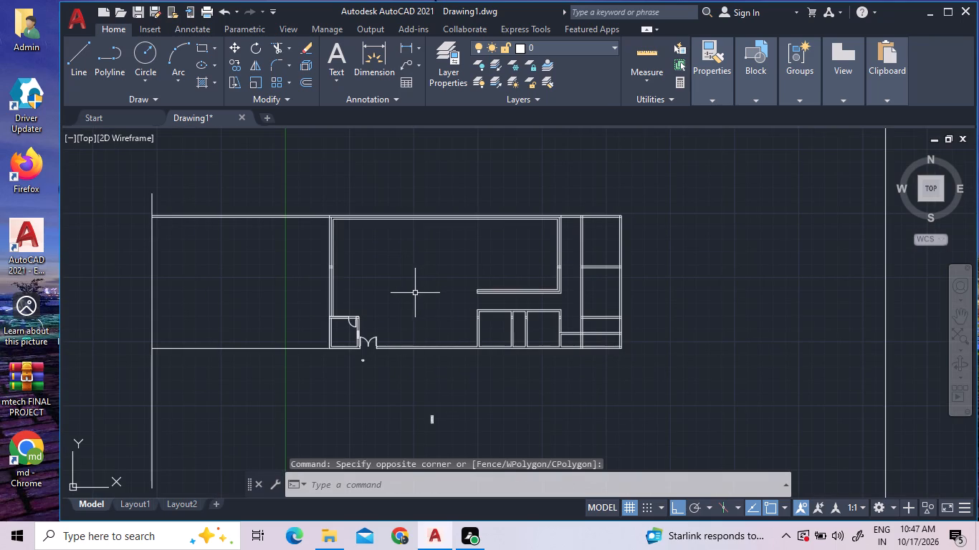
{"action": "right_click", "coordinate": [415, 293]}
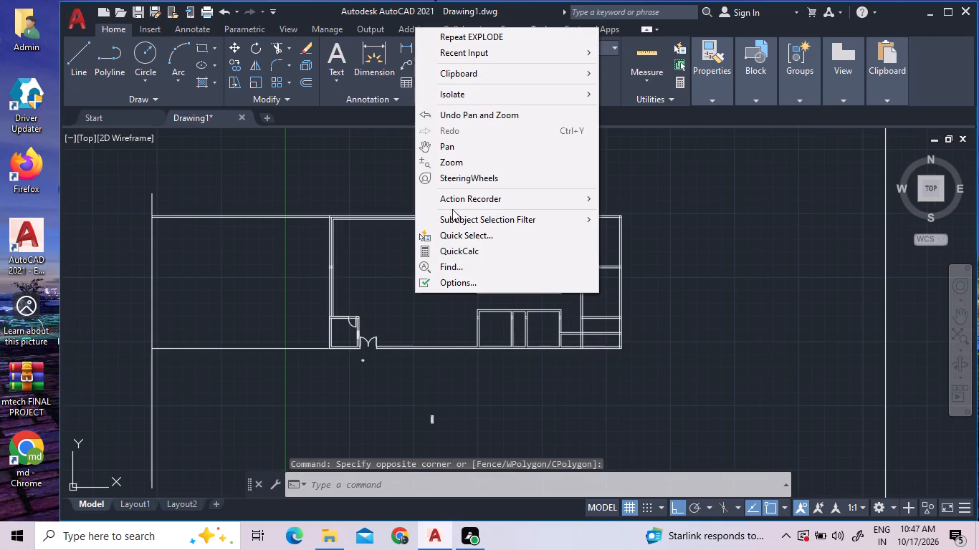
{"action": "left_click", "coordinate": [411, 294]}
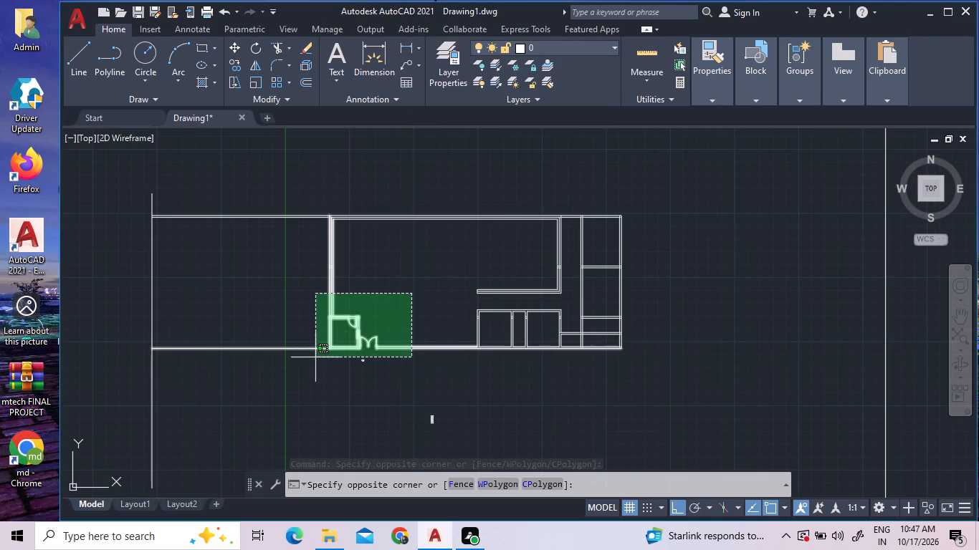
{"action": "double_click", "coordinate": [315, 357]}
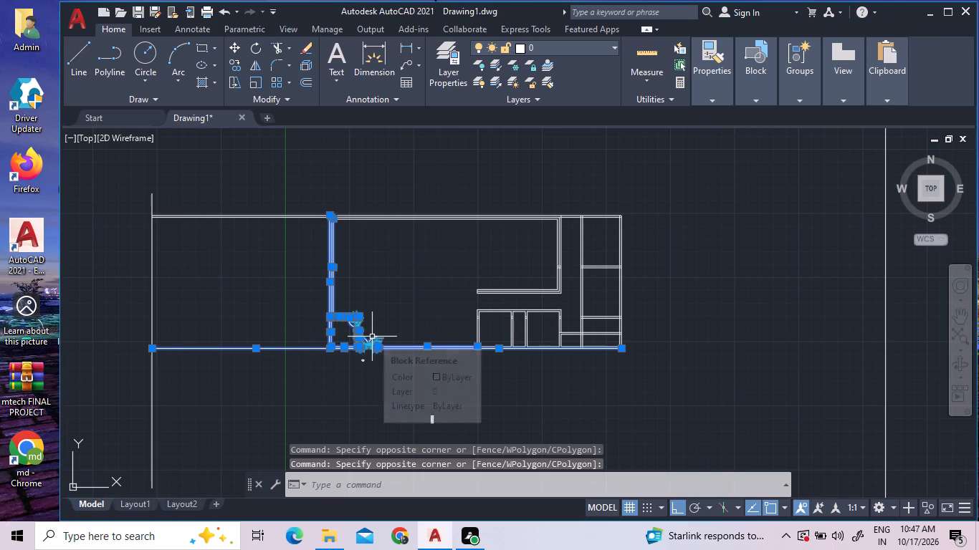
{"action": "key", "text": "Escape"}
Check the side lengths of the new upright rectangle's inner and outer outlines with Quick Measure.
{"action": "scroll", "coordinate": [563, 361], "scroll_direction": "down", "scroll_amount": 4}
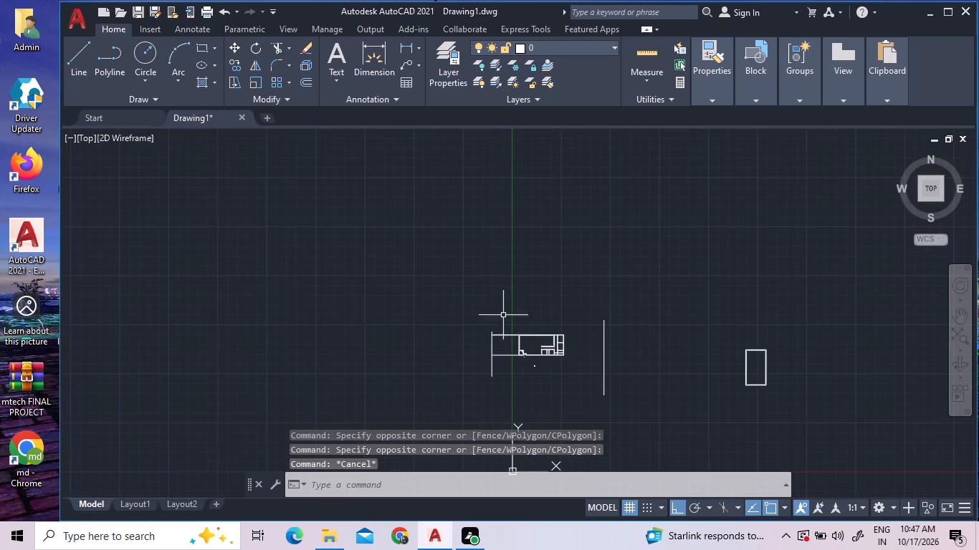
{"action": "scroll", "coordinate": [846, 405], "scroll_direction": "up", "scroll_amount": 3}
{"action": "scroll", "coordinate": [535, 331], "scroll_direction": "up", "scroll_amount": 1}
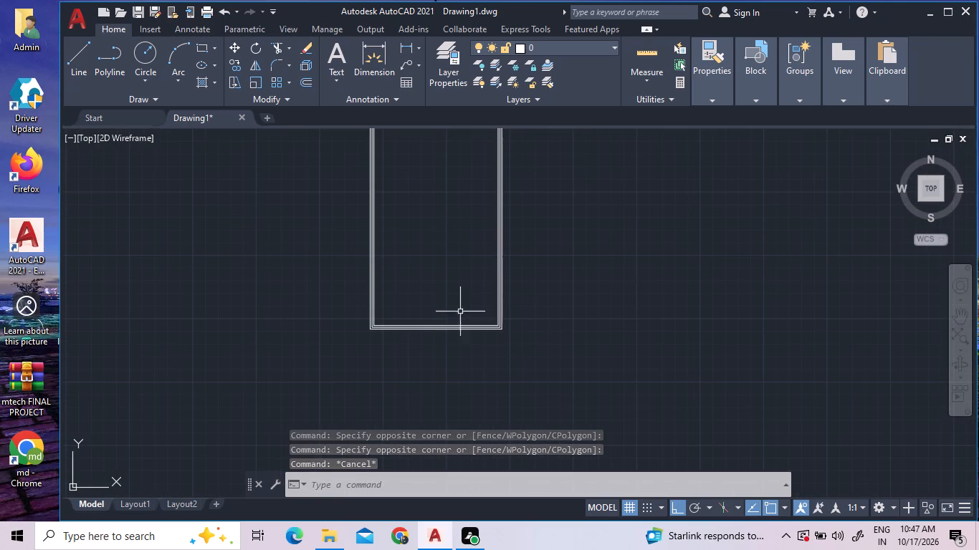
{"action": "scroll", "coordinate": [396, 314], "scroll_direction": "up", "scroll_amount": 2}
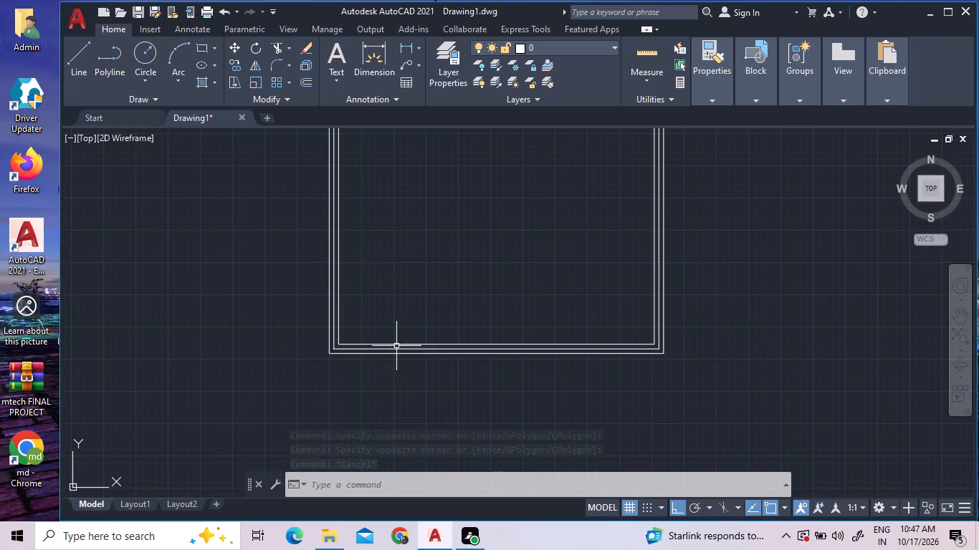
{"action": "scroll", "coordinate": [371, 352], "scroll_direction": "up", "scroll_amount": 2}
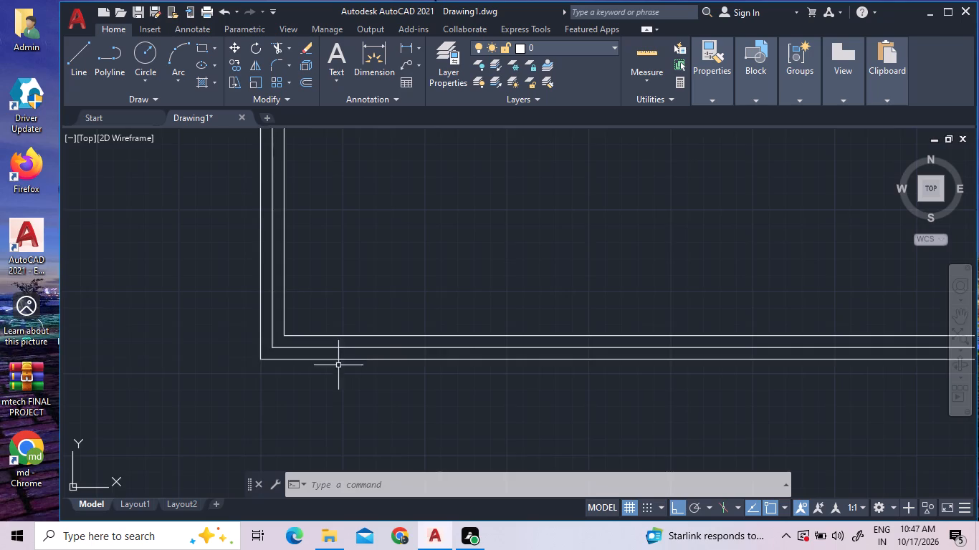
{"action": "scroll", "coordinate": [340, 370], "scroll_direction": "down", "scroll_amount": 3}
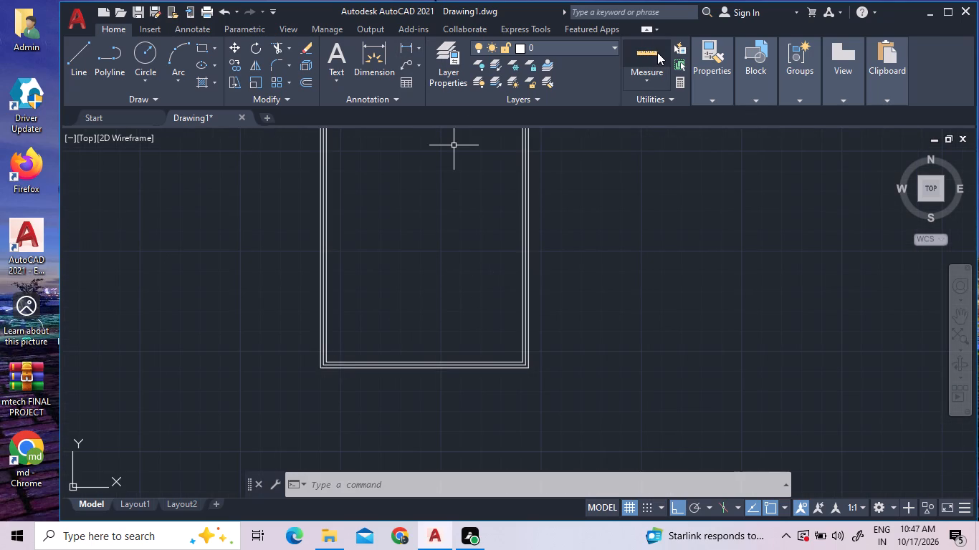
{"action": "left_click", "coordinate": [657, 52]}
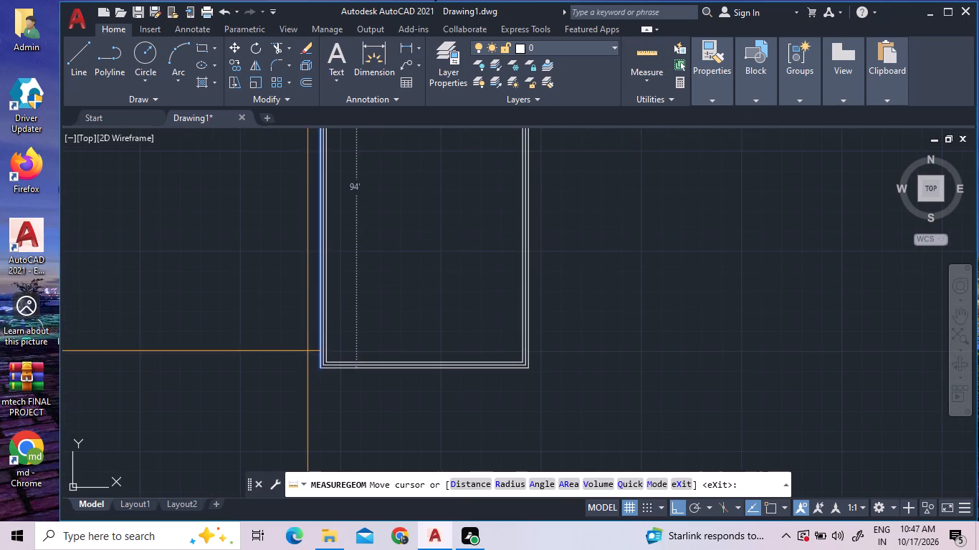
{"action": "scroll", "coordinate": [314, 352], "scroll_direction": "up", "scroll_amount": 2}
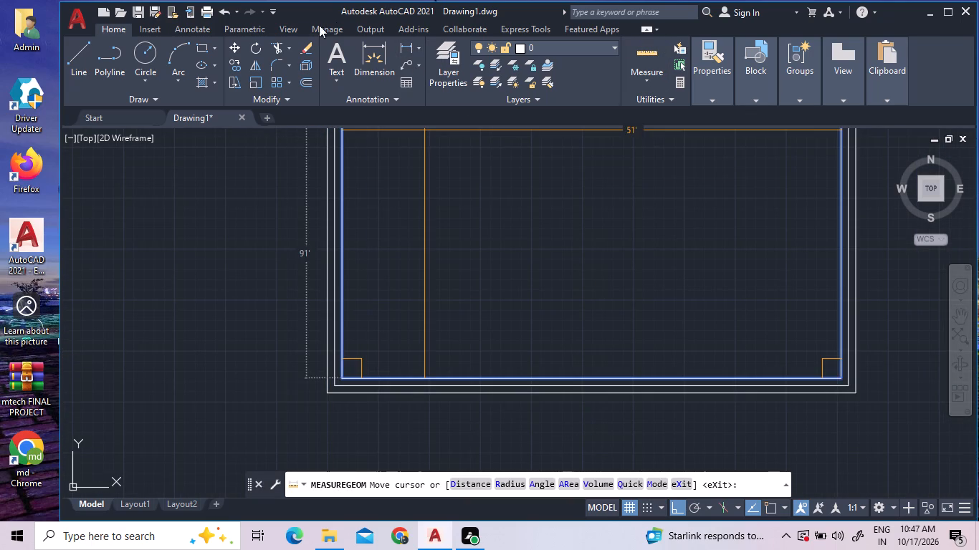
Draw a rectangle with length 12' and width 13' inward from the lower-left corner of the new plan's outermost outline.
{"action": "left_click", "coordinate": [201, 43]}
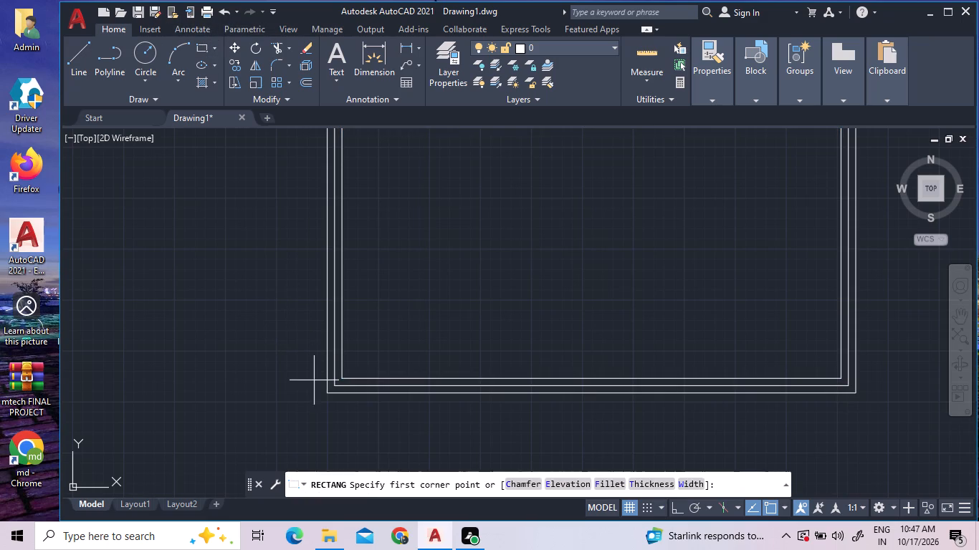
{"action": "double_click", "coordinate": [328, 394]}
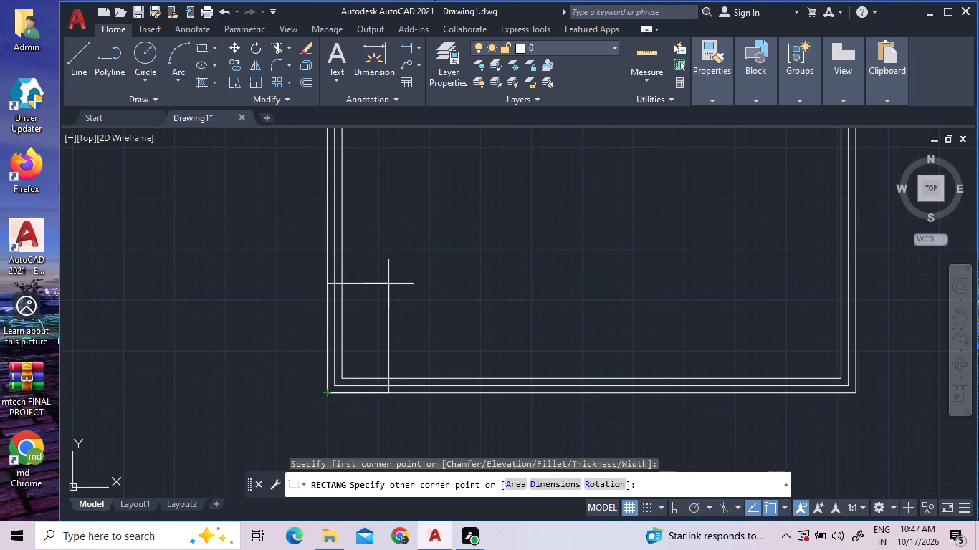
{"action": "type", "text": "12"}
{"action": "key", "text": "apostrophe"}
{"action": "left_click", "coordinate": [543, 486]}
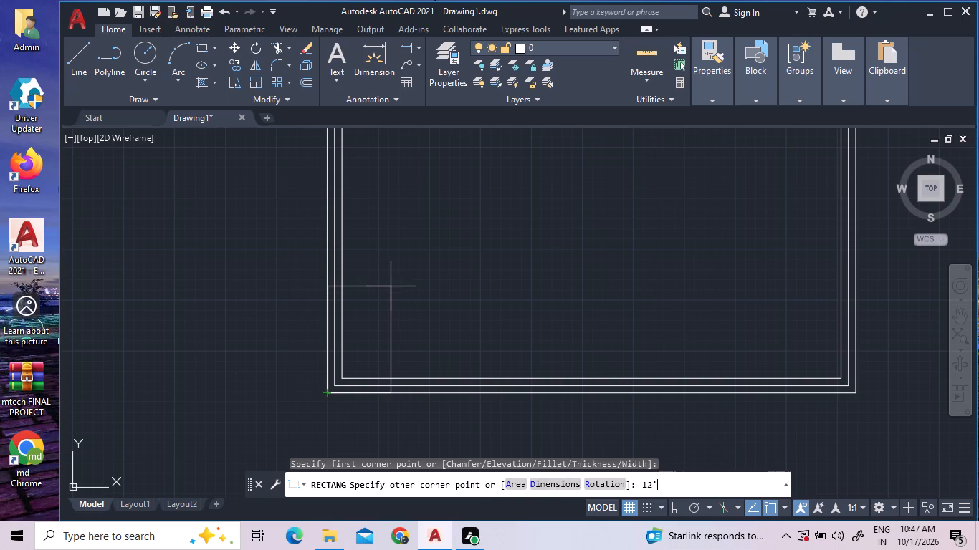
{"action": "left_click", "coordinate": [328, 392]}
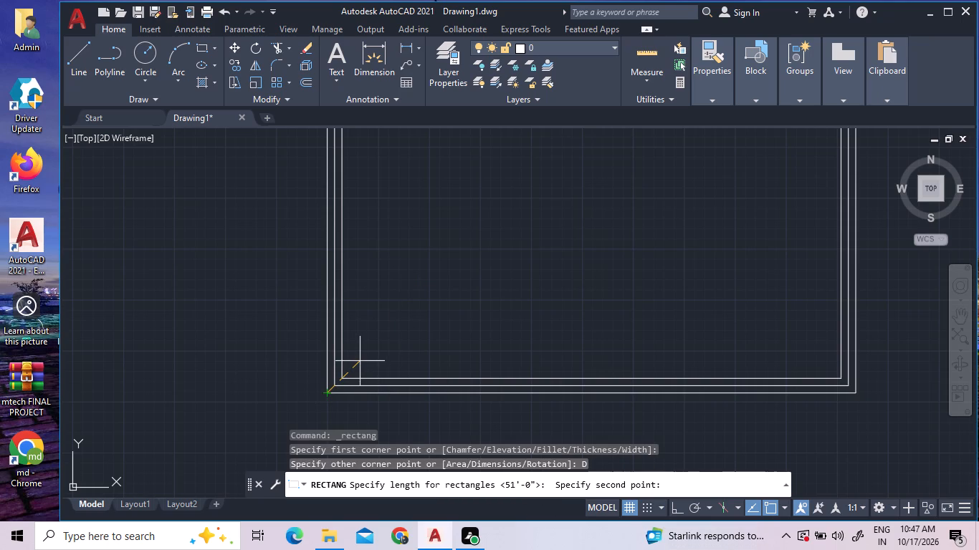
{"action": "type", "text": "12'"}
{"action": "key", "text": "Return"}
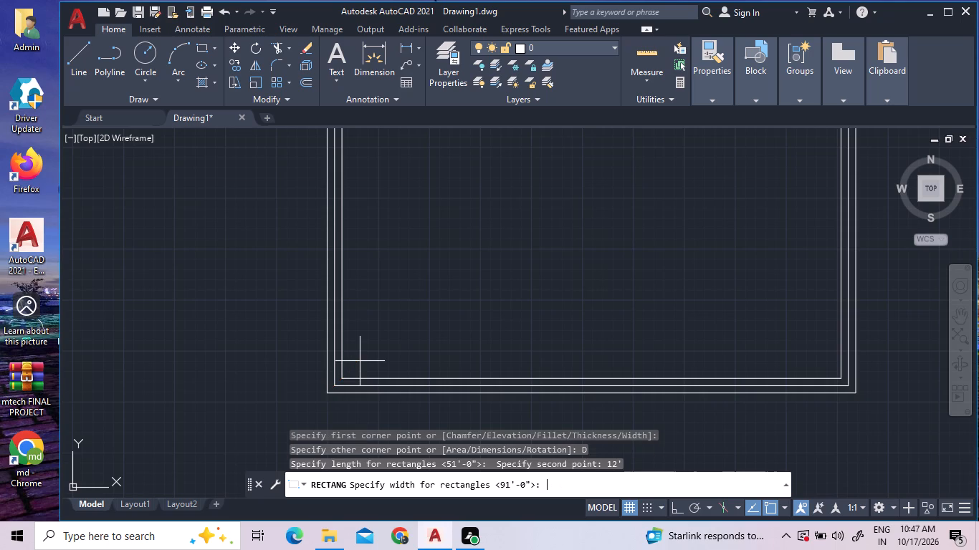
{"action": "type", "text": "13'"}
{"action": "key", "text": "Return"}
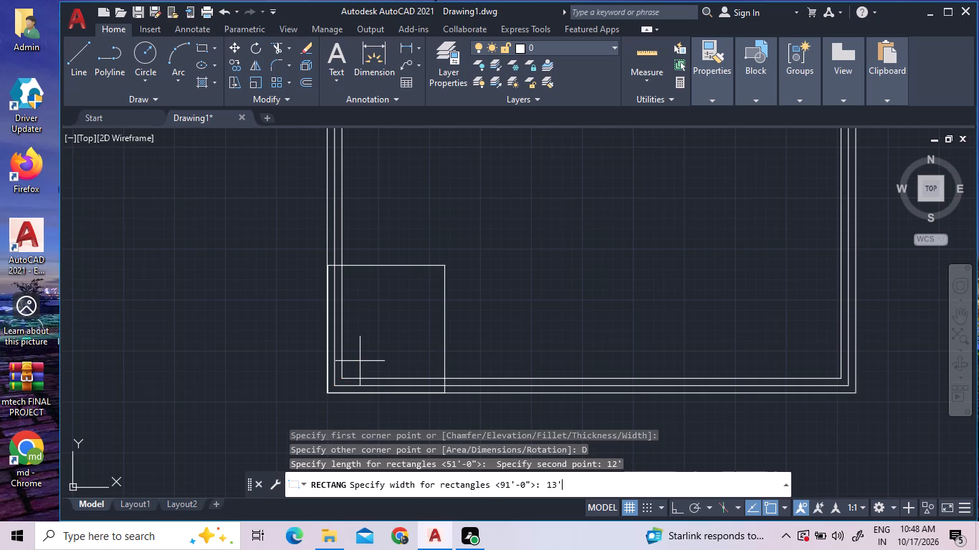
{"action": "left_click", "coordinate": [396, 296]}
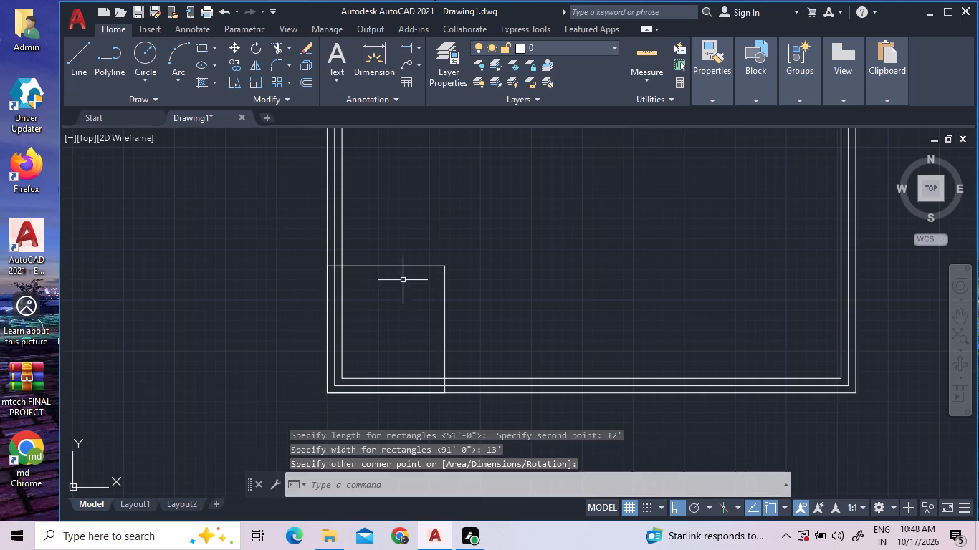
Offset the corner room's rectangle outward by 9".
{"action": "left_click", "coordinate": [304, 81]}
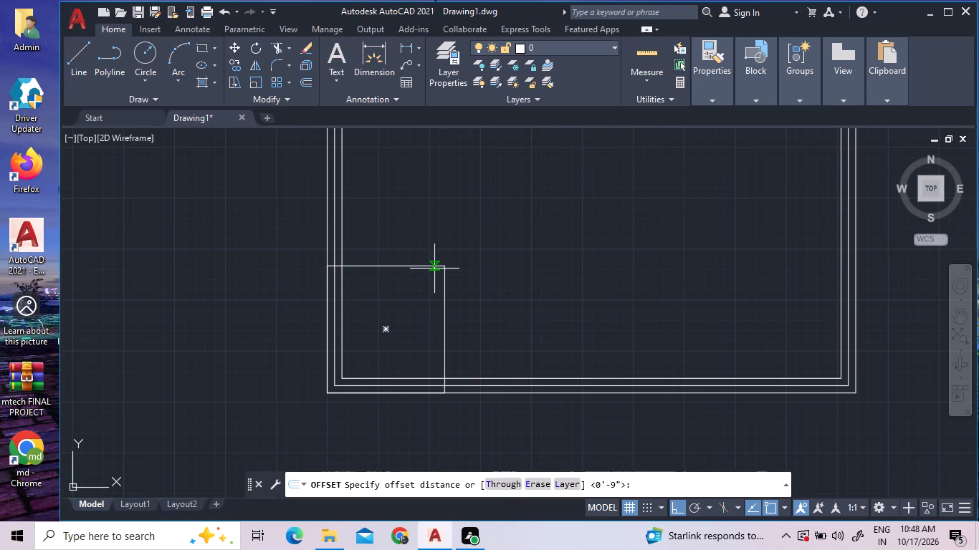
{"action": "left_click", "coordinate": [446, 265]}
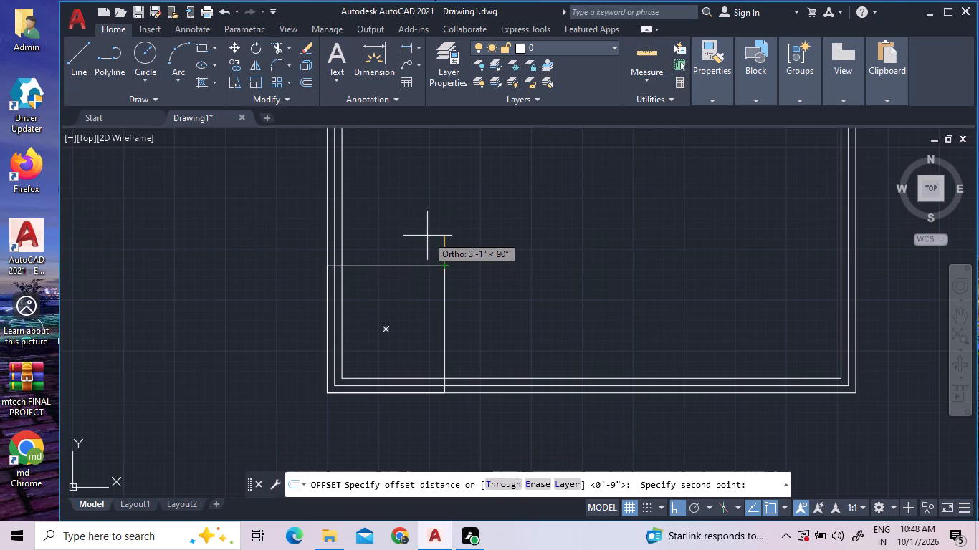
{"action": "type", "text": "9\""}
{"action": "key", "text": "Return"}
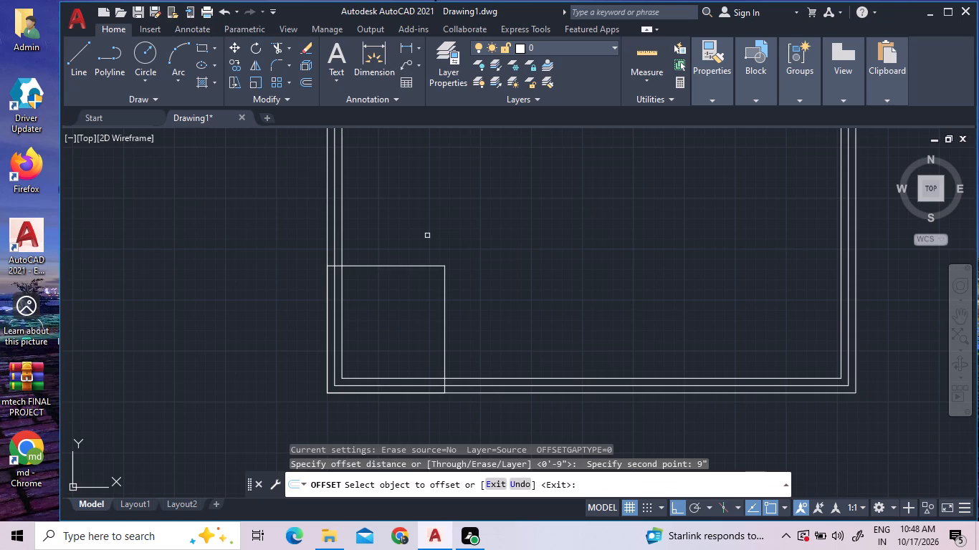
{"action": "left_click", "coordinate": [406, 265]}
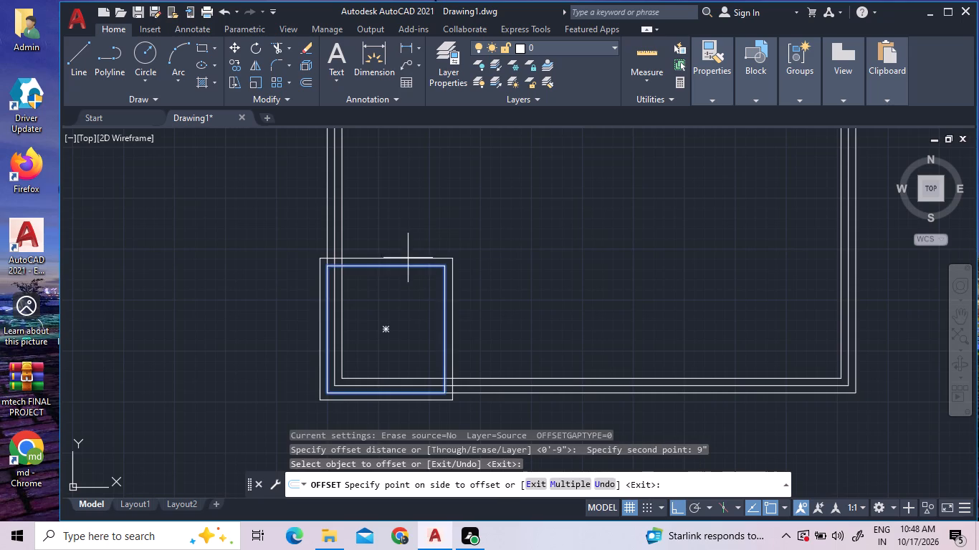
{"action": "left_click", "coordinate": [408, 245]}
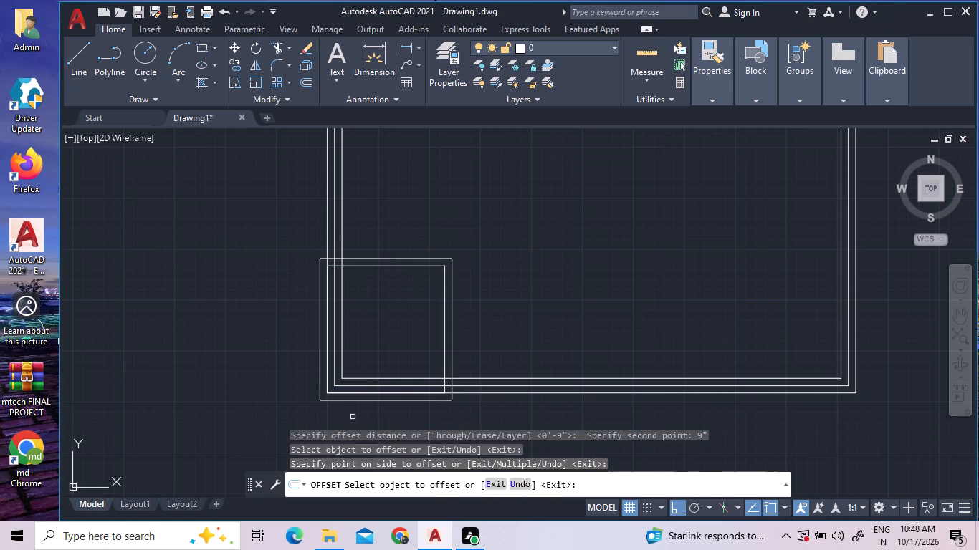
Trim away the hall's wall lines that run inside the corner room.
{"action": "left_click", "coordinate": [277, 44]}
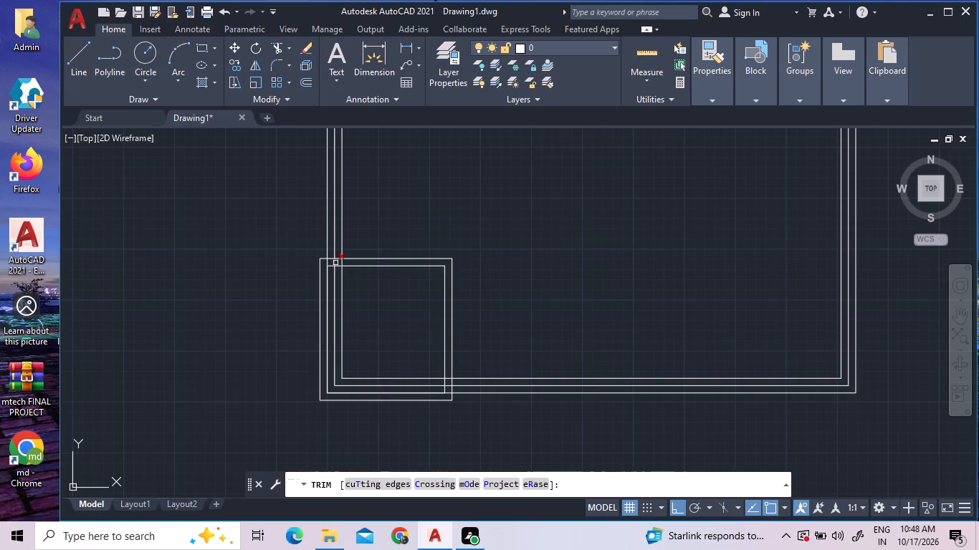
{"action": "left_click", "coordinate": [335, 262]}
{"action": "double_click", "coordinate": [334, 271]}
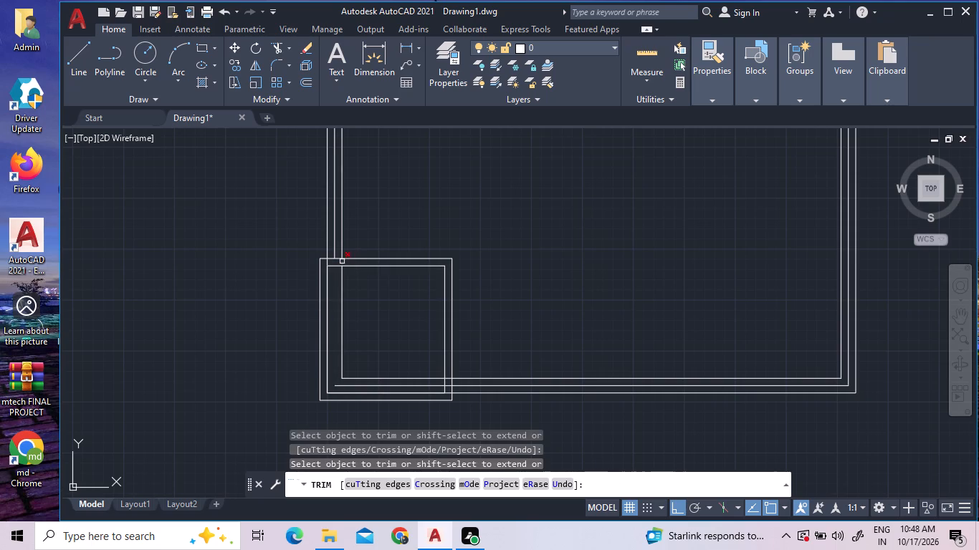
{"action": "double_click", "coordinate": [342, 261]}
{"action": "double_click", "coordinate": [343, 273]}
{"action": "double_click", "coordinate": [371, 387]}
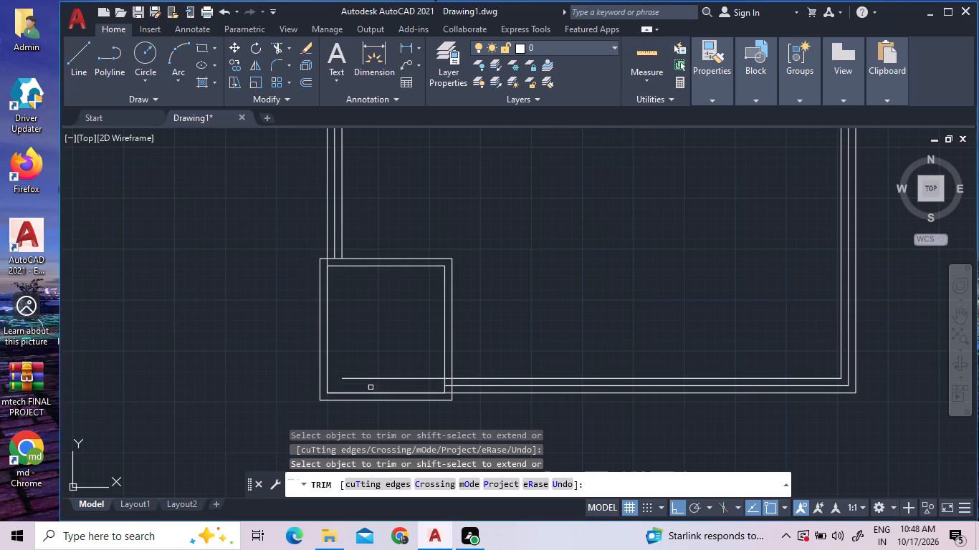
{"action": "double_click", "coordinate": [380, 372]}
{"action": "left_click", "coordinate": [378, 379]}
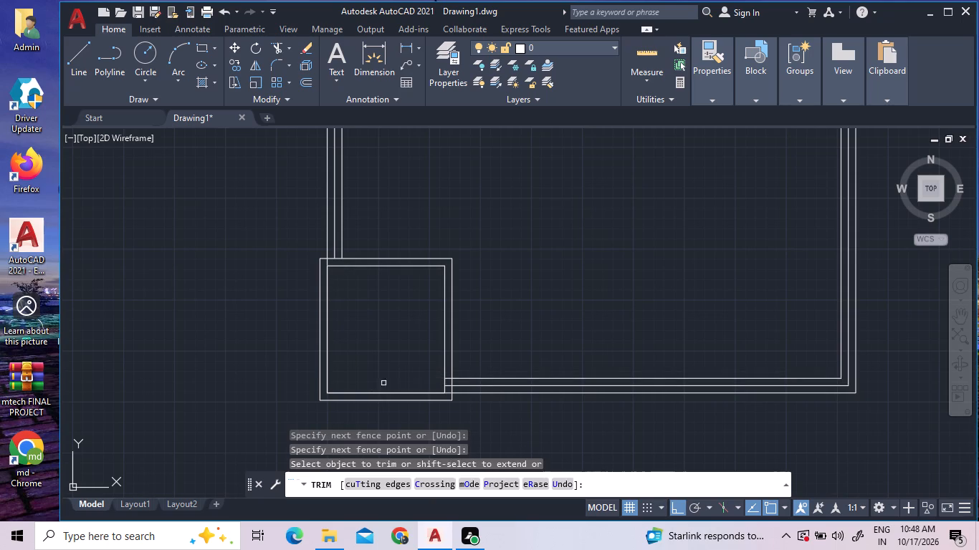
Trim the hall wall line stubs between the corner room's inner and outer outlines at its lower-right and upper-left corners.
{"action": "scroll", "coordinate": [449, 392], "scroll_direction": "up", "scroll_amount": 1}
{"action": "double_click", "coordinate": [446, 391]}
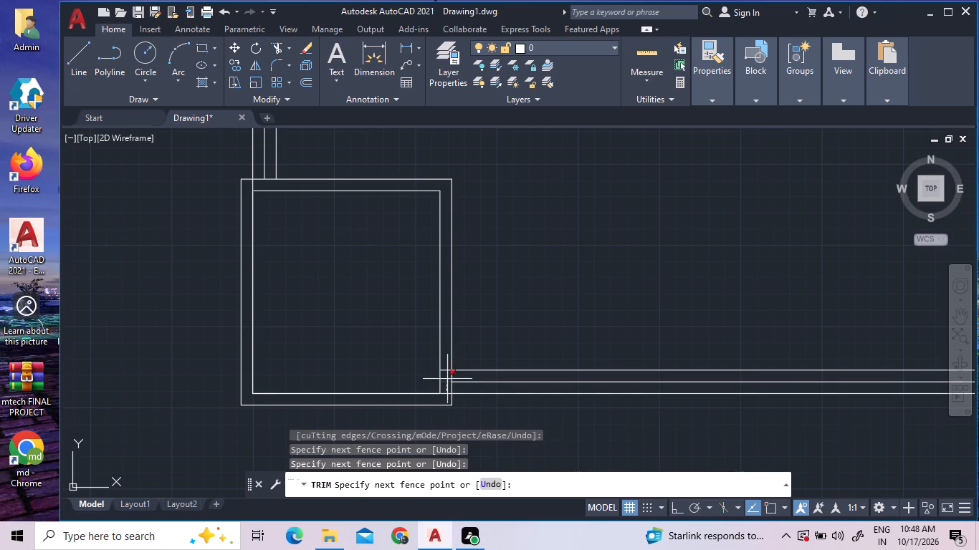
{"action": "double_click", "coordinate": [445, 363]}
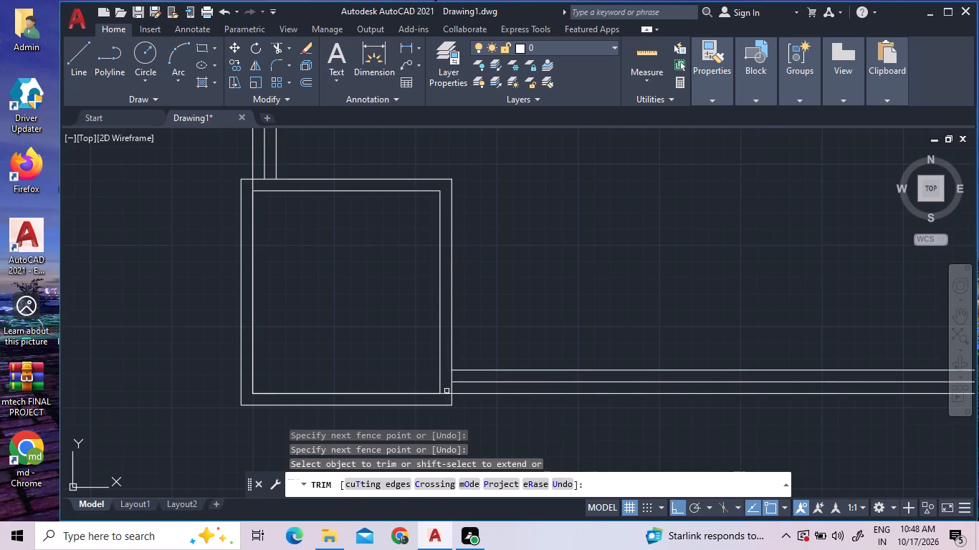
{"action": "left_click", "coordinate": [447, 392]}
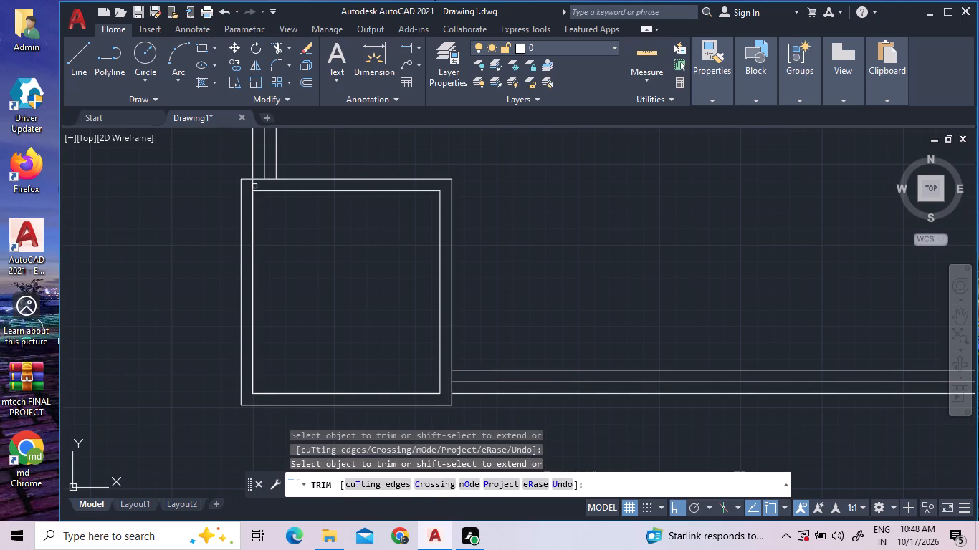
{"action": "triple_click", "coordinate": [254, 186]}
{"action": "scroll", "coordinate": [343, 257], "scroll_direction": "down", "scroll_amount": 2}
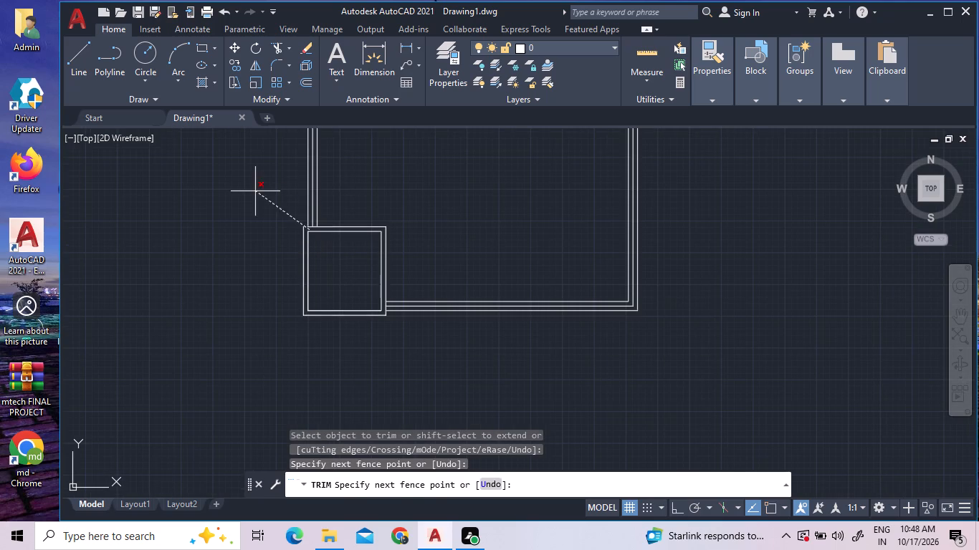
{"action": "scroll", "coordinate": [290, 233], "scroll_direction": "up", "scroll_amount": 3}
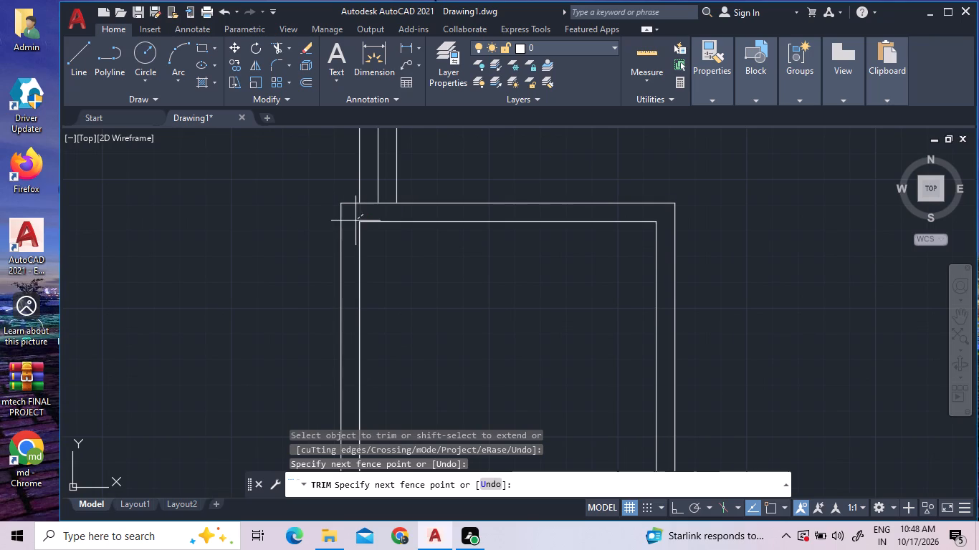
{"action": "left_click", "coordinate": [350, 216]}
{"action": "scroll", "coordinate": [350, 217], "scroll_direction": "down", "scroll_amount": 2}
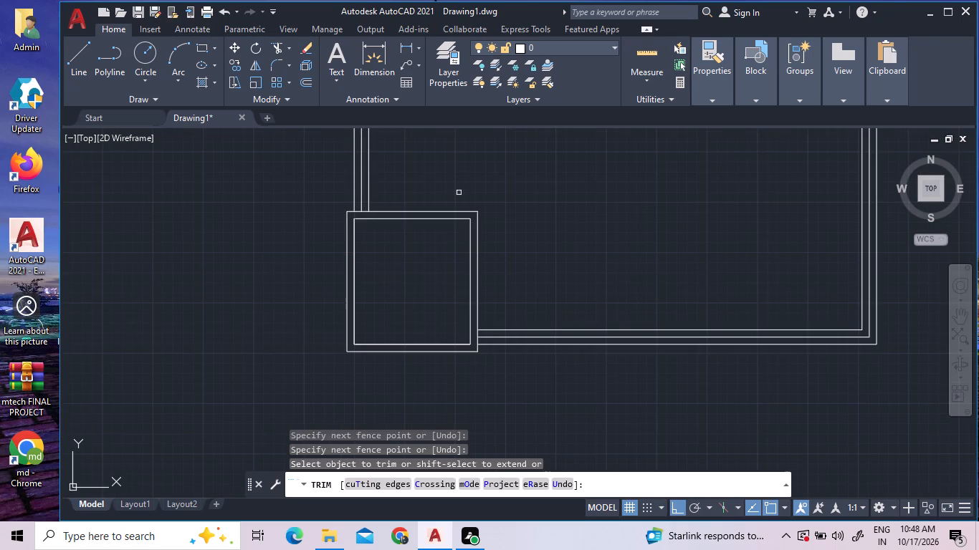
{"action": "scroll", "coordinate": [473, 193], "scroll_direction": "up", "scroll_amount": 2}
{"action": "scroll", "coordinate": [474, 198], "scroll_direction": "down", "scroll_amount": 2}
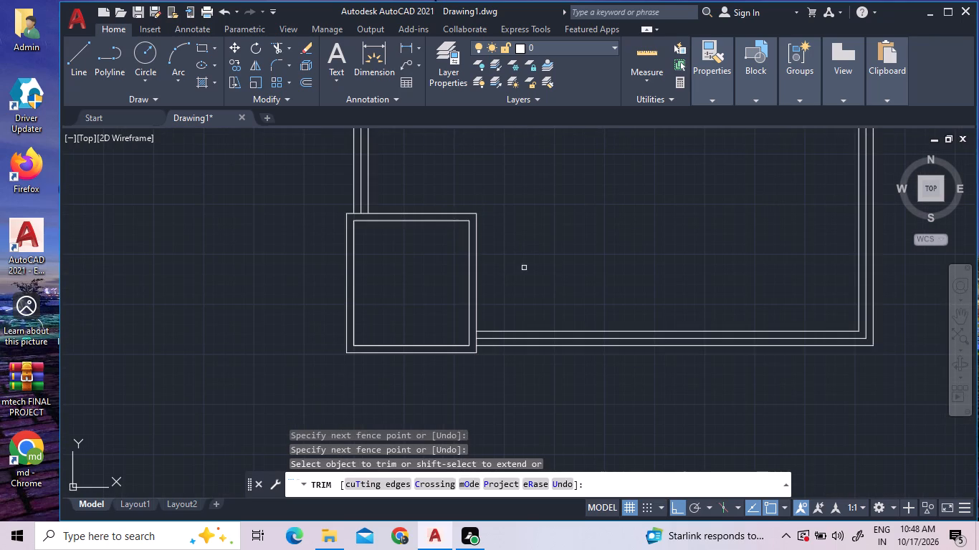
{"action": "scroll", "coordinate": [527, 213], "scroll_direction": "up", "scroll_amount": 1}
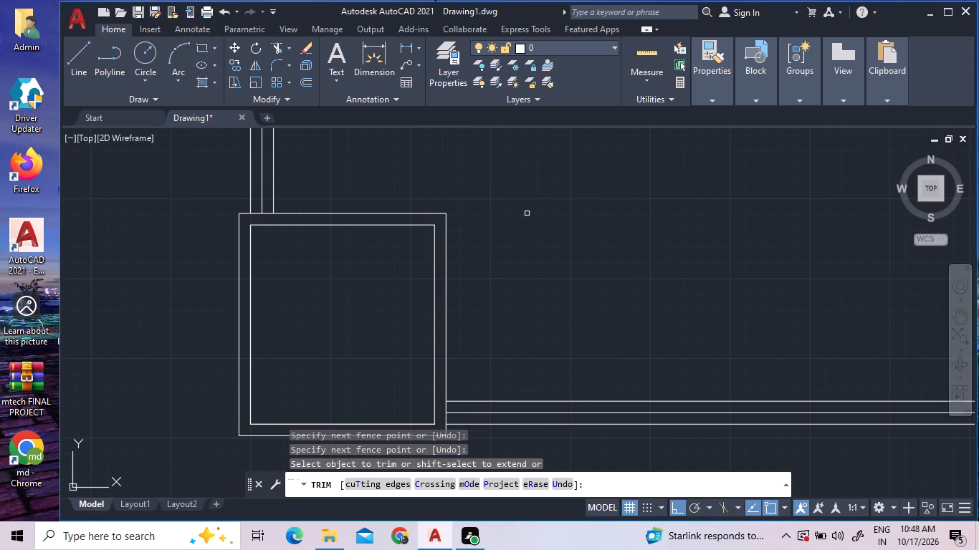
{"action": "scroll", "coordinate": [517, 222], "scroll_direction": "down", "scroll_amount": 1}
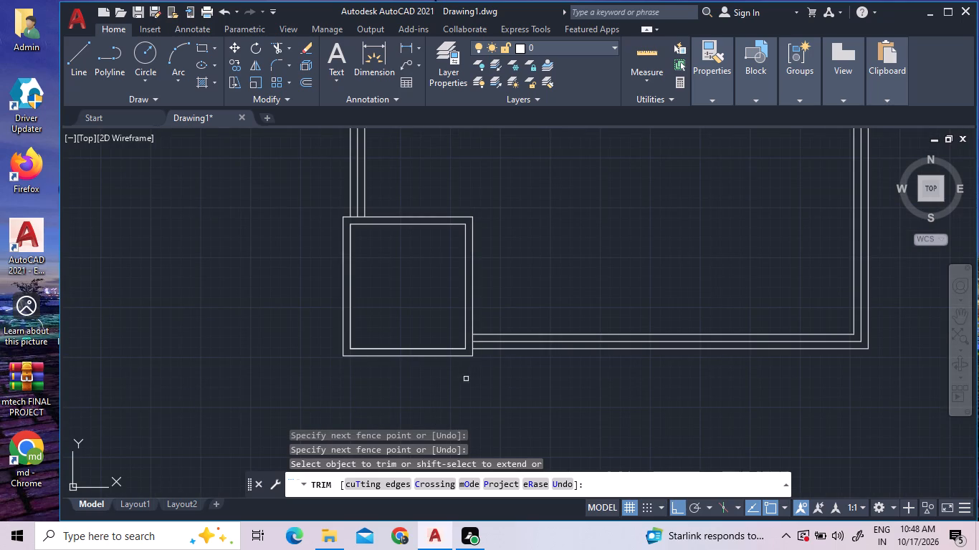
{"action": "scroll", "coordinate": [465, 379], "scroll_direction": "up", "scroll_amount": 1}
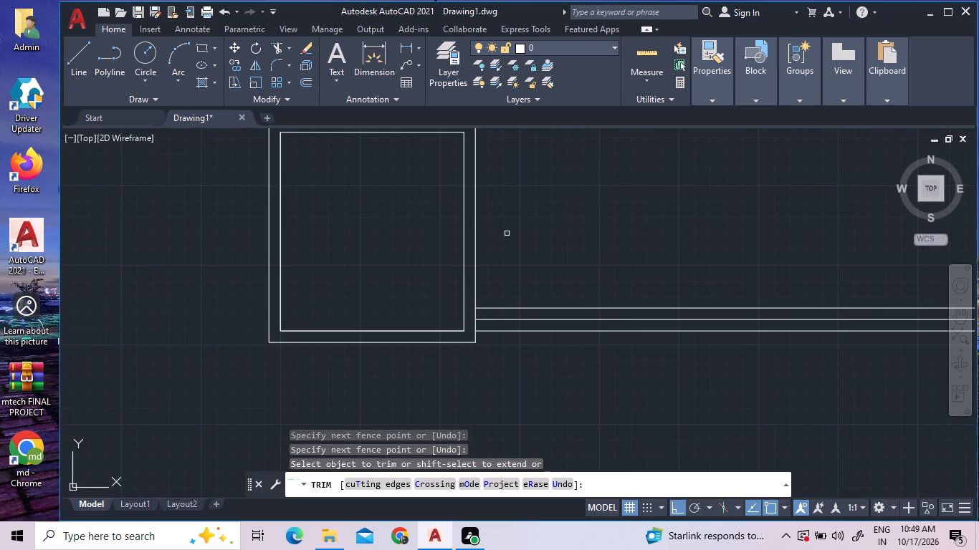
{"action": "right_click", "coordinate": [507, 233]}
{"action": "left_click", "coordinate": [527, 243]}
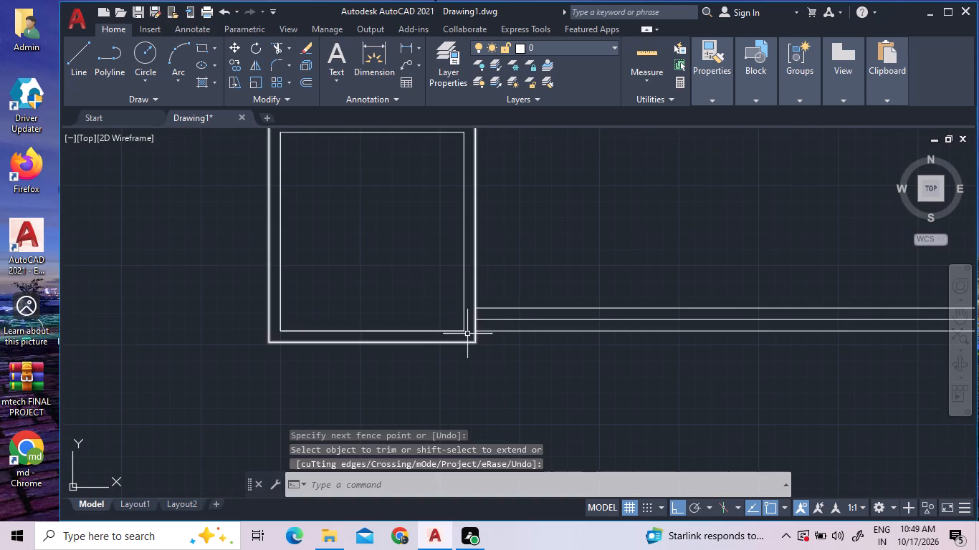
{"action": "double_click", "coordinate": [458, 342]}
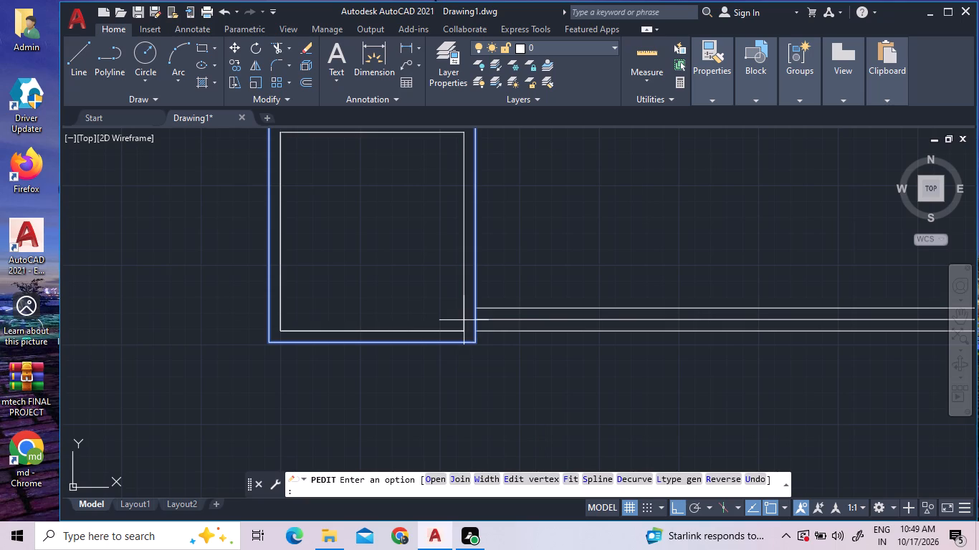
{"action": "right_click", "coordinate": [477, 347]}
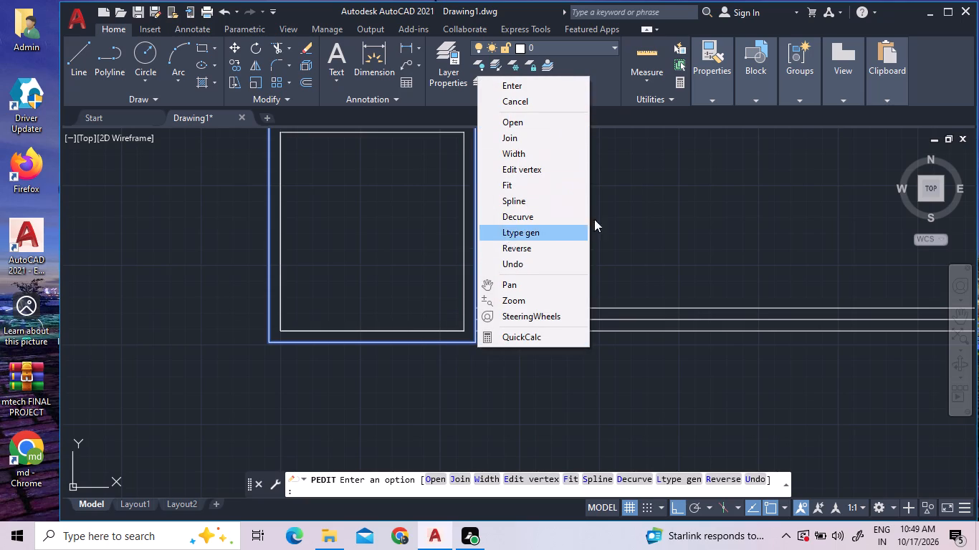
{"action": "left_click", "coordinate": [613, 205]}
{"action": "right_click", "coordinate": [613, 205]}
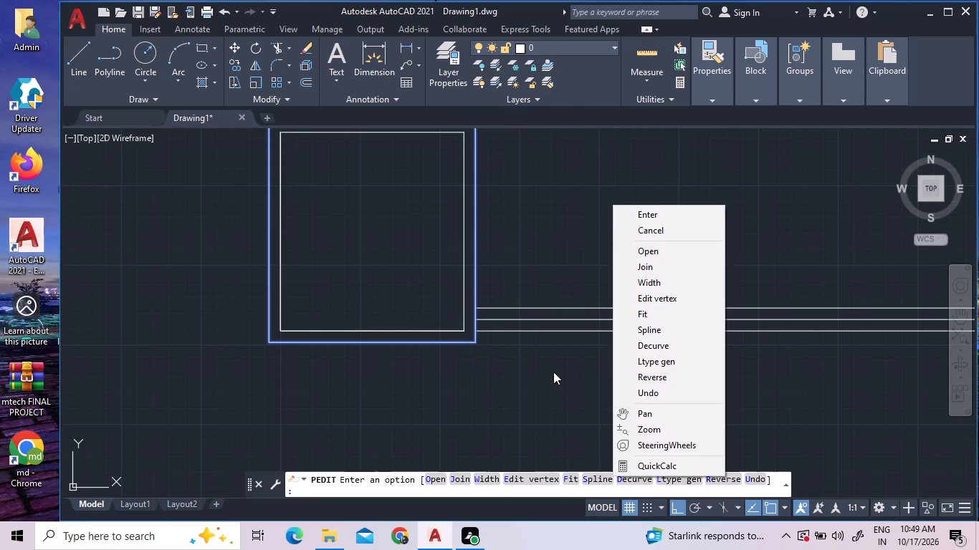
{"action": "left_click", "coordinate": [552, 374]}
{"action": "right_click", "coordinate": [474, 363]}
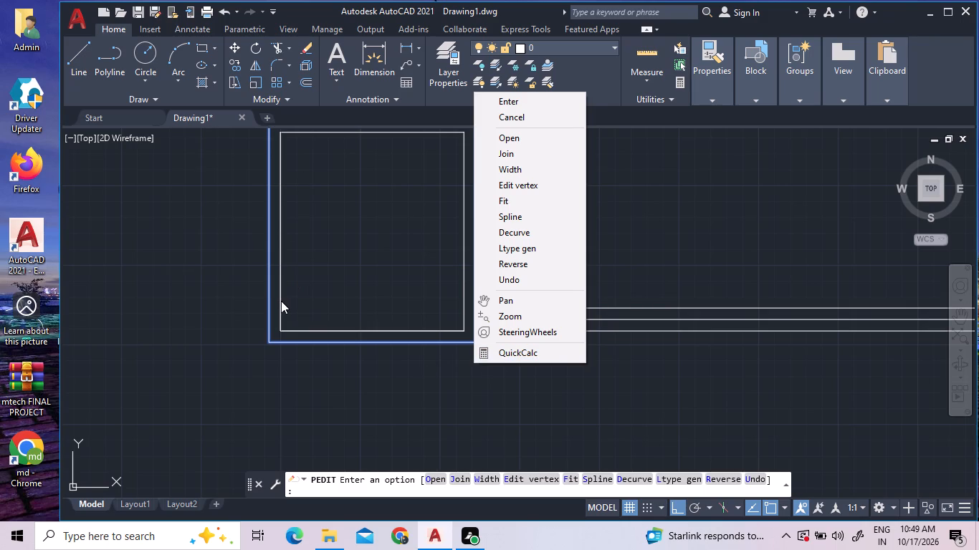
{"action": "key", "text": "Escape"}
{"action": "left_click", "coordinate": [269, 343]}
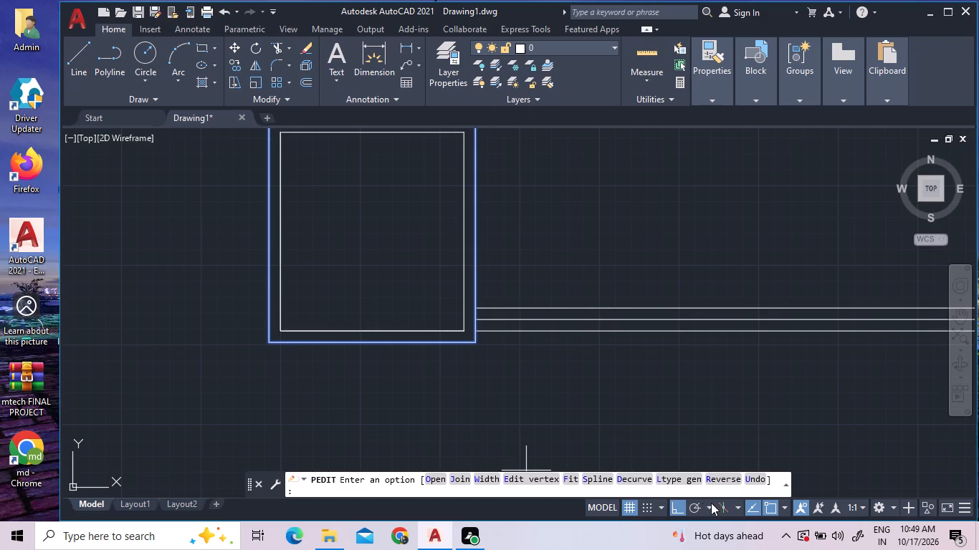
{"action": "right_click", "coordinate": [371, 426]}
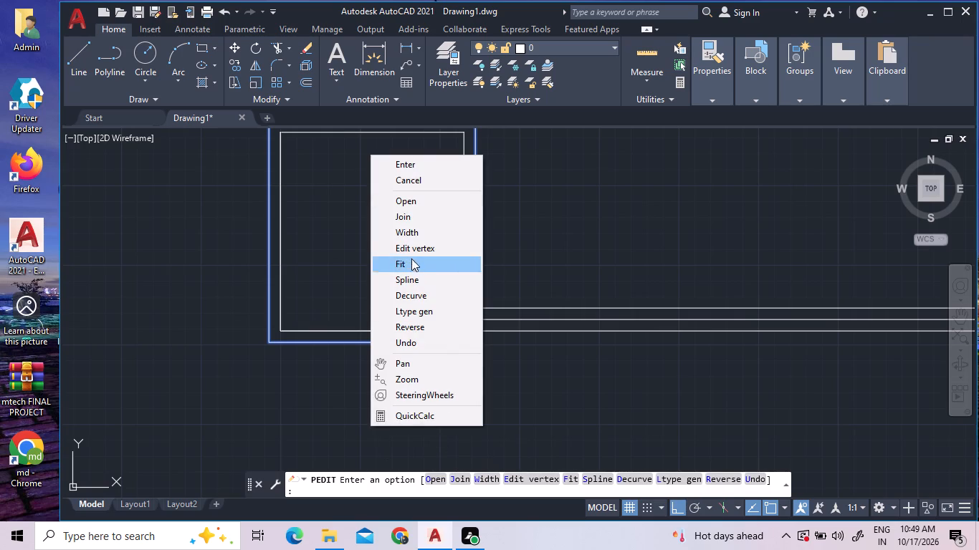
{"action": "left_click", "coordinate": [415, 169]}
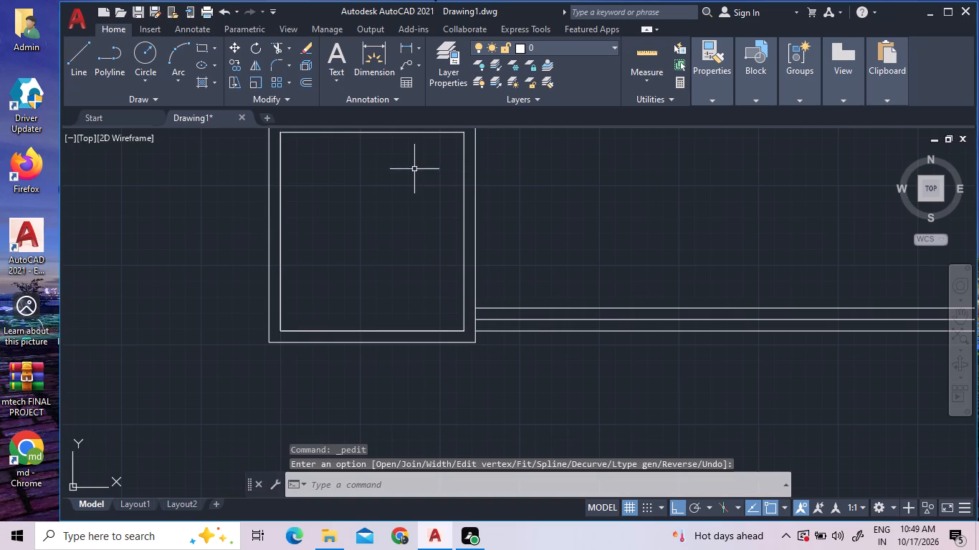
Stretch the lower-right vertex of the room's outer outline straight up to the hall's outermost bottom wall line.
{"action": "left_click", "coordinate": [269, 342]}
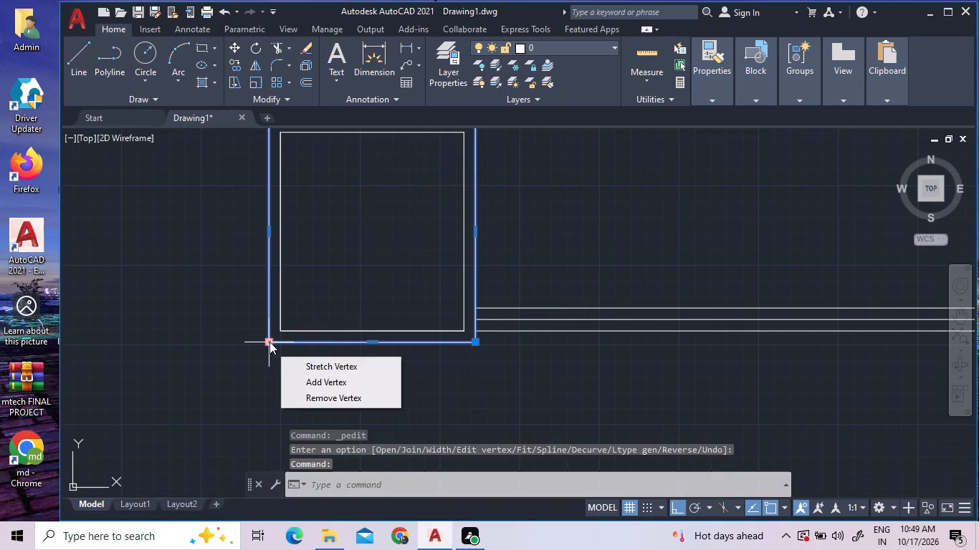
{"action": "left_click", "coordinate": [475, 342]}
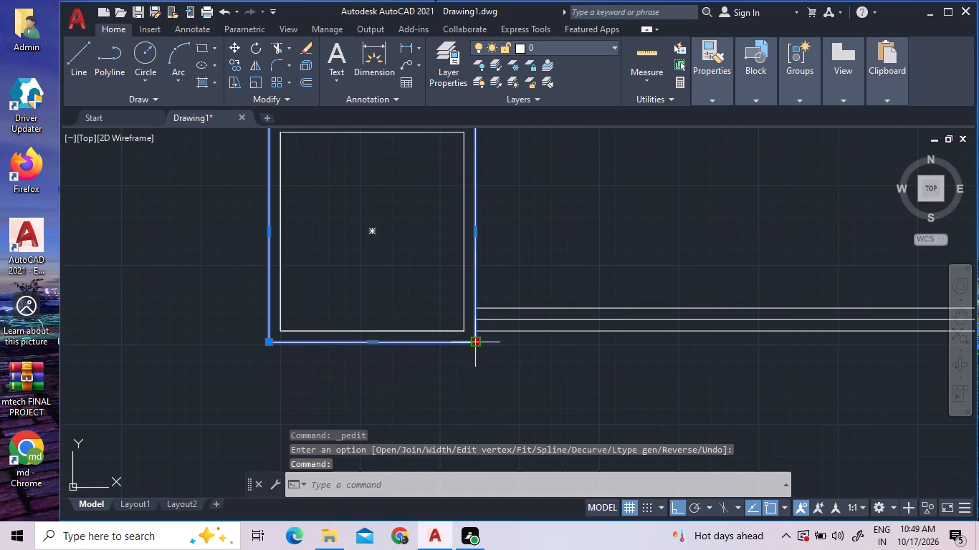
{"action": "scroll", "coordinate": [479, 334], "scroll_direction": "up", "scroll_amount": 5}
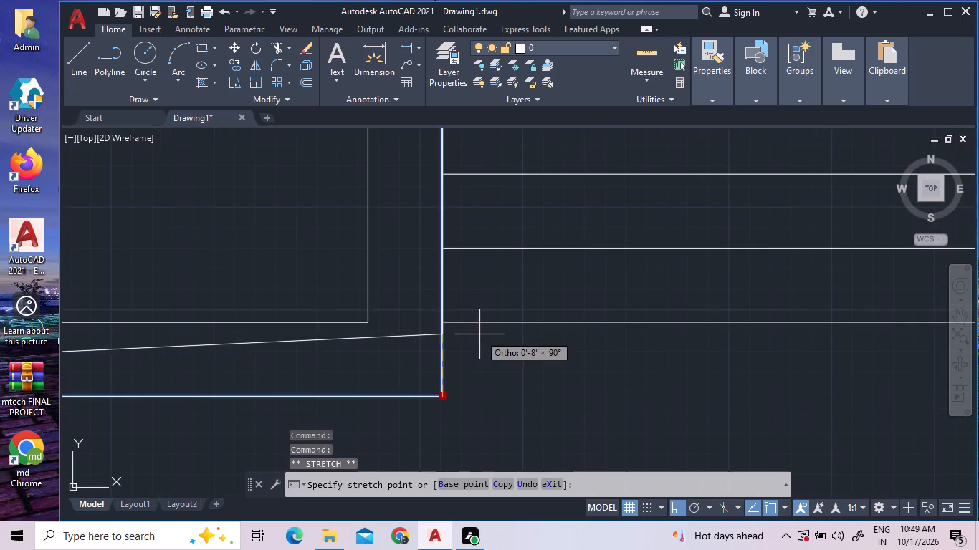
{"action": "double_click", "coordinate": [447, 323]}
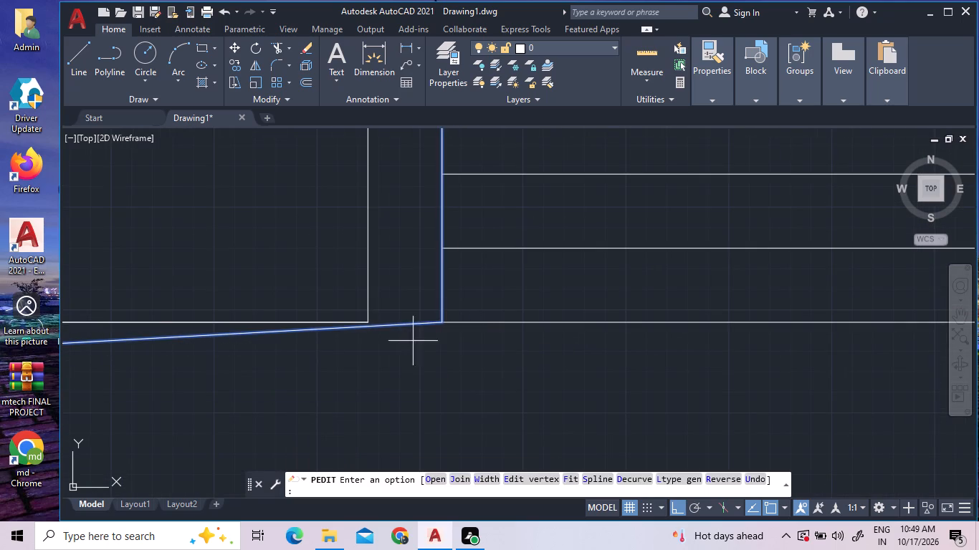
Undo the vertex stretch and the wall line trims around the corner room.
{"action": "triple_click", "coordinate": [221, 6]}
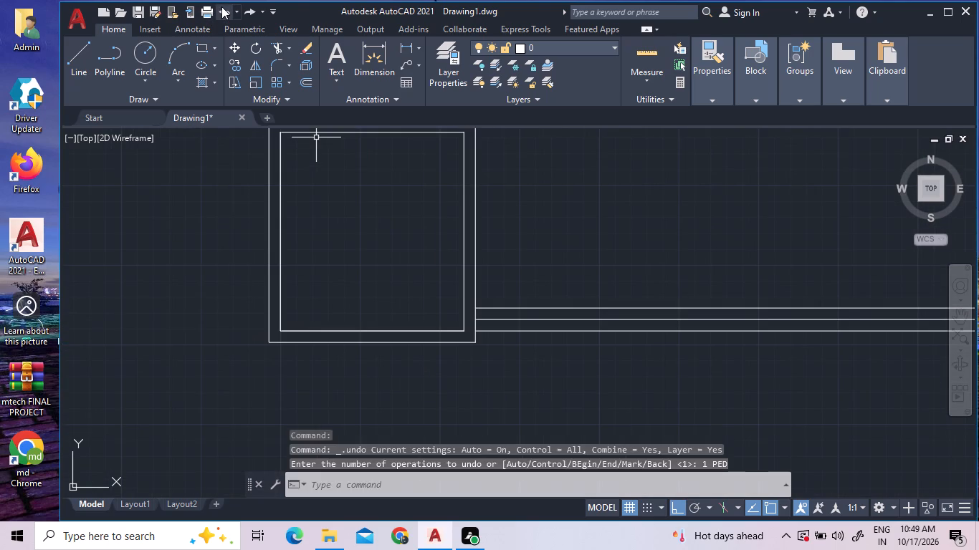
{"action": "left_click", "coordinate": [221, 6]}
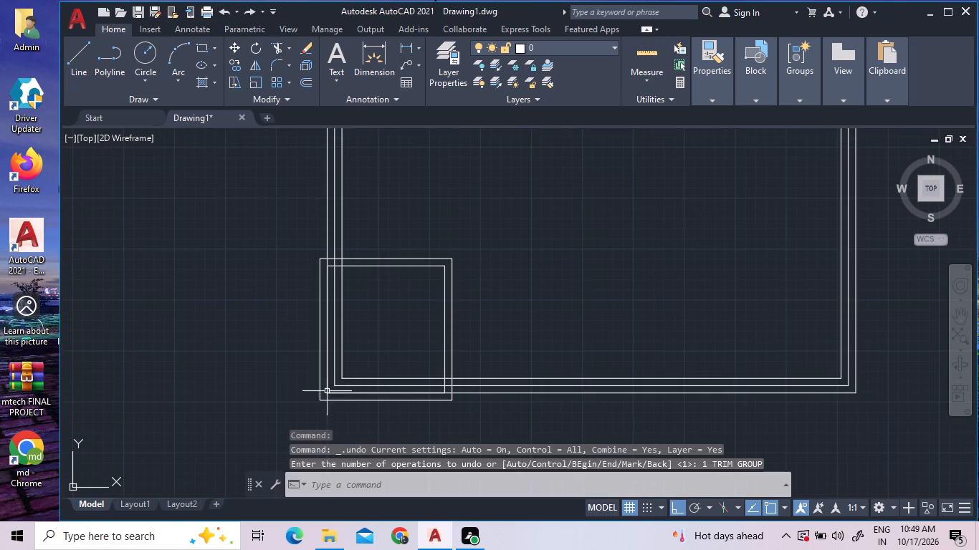
Move the corner room's outer outline straight up so its lower-right corner meets the hall's outermost bottom wall line.
{"action": "left_click", "coordinate": [429, 258]}
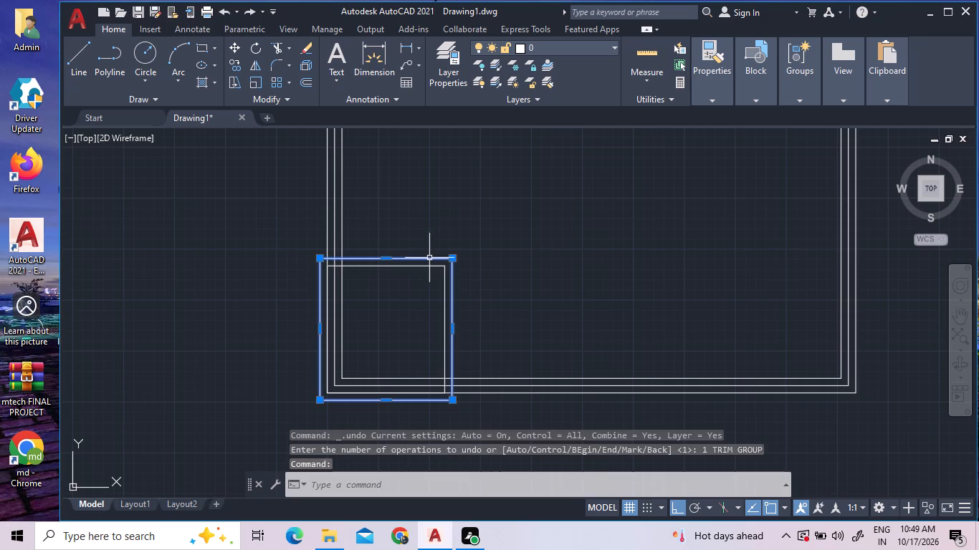
{"action": "right_click", "coordinate": [429, 258]}
{"action": "left_click", "coordinate": [450, 275]}
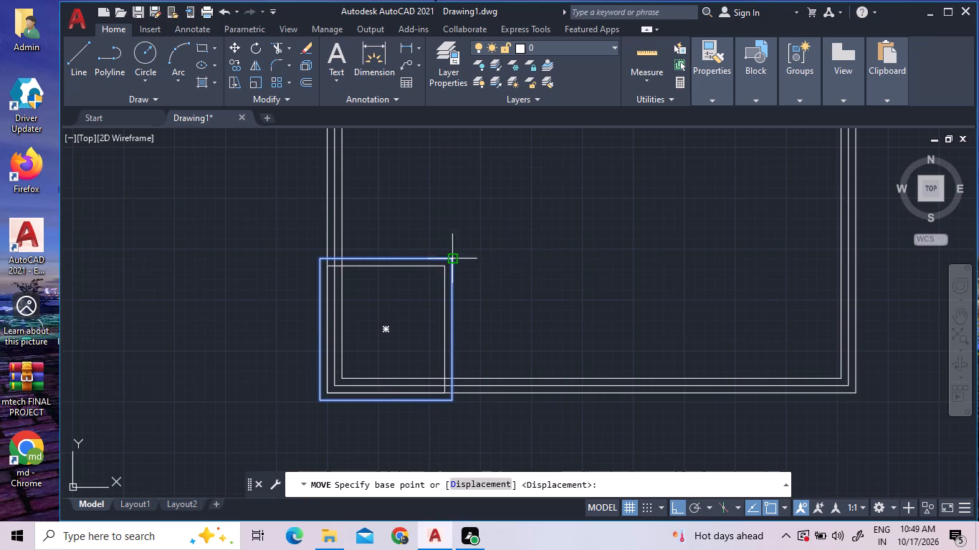
{"action": "scroll", "coordinate": [441, 401], "scroll_direction": "up", "scroll_amount": 4}
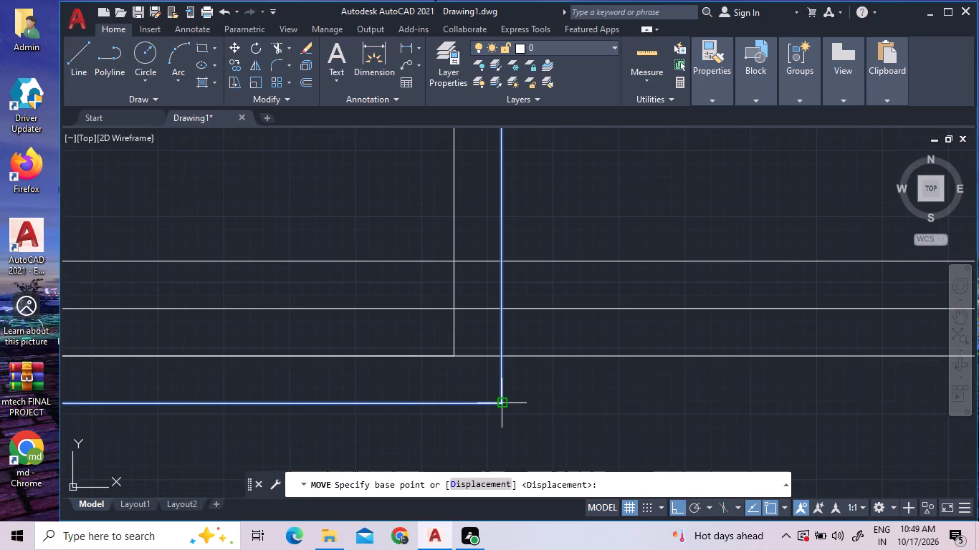
{"action": "left_click", "coordinate": [499, 402]}
{"action": "left_click", "coordinate": [501, 356]}
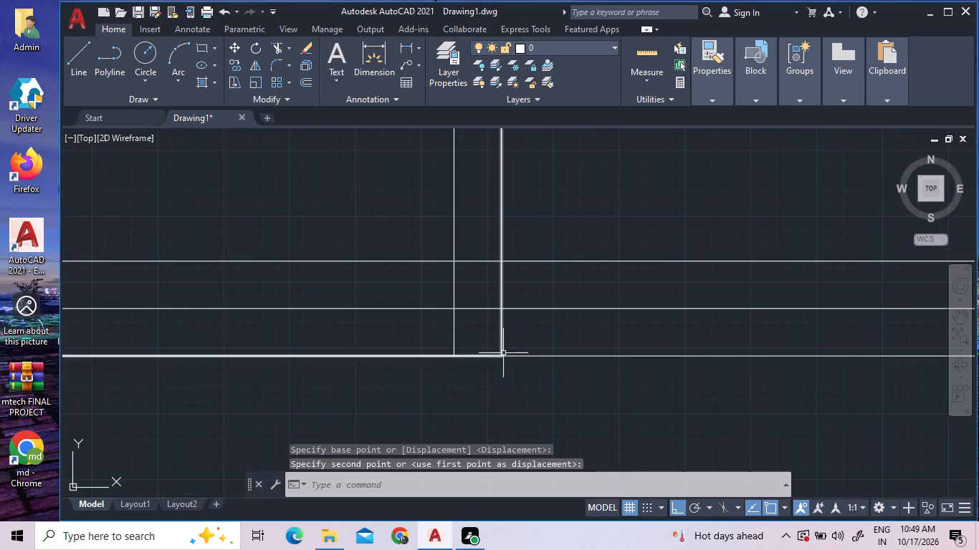
Examine how the lower-right corner of the room's outer outline aligns with the hall's bottom wall lines.
{"action": "scroll", "coordinate": [505, 353], "scroll_direction": "down", "scroll_amount": 3}
{"action": "scroll", "coordinate": [487, 357], "scroll_direction": "up", "scroll_amount": 9}
{"action": "scroll", "coordinate": [505, 383], "scroll_direction": "down", "scroll_amount": 2}
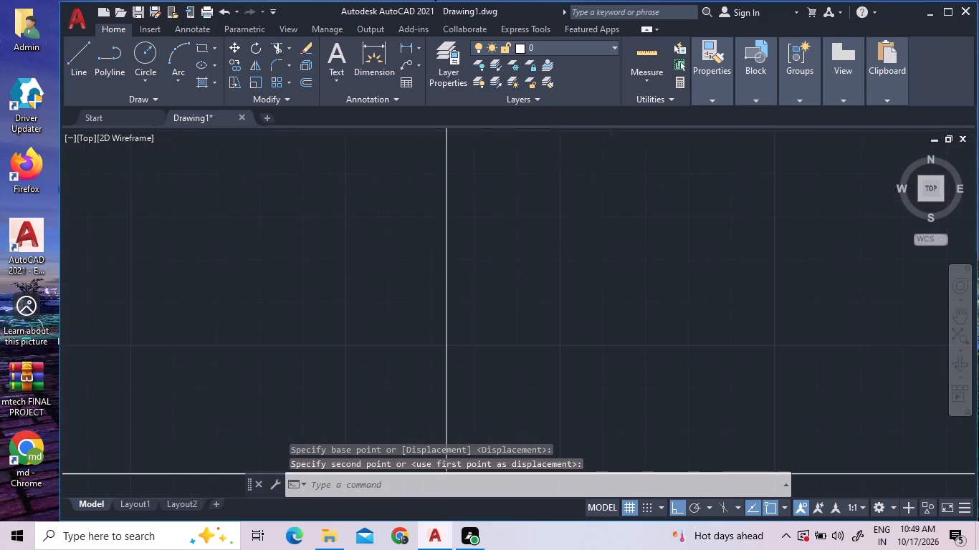
{"action": "scroll", "coordinate": [505, 383], "scroll_direction": "down", "scroll_amount": 2}
{"action": "scroll", "coordinate": [496, 395], "scroll_direction": "up", "scroll_amount": 9}
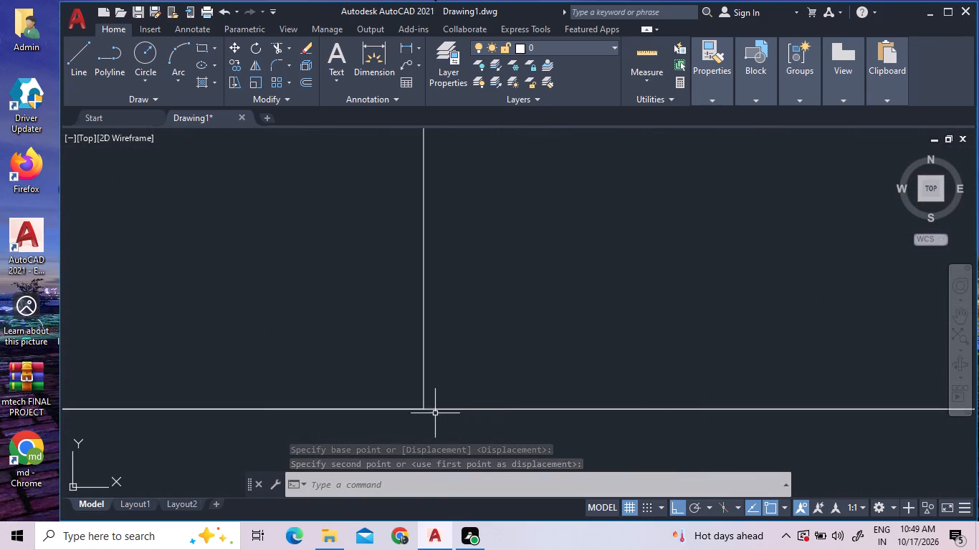
{"action": "scroll", "coordinate": [435, 413], "scroll_direction": "up", "scroll_amount": 4}
{"action": "scroll", "coordinate": [431, 413], "scroll_direction": "down", "scroll_amount": 19}
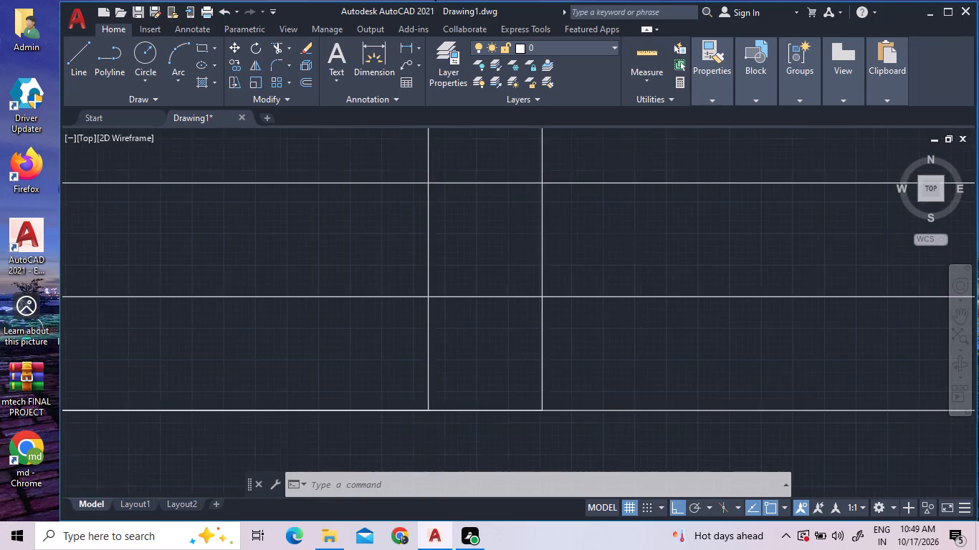
{"action": "scroll", "coordinate": [429, 410], "scroll_direction": "down", "scroll_amount": 5}
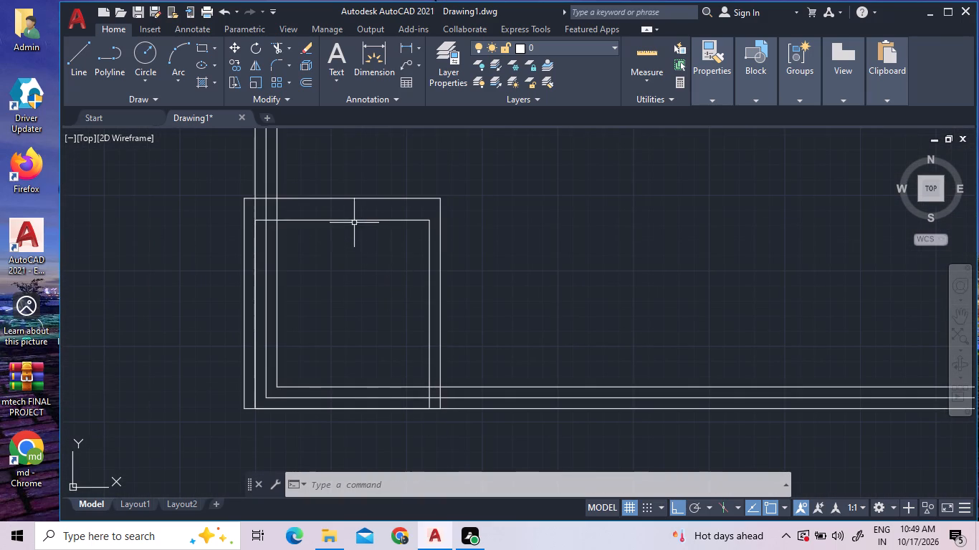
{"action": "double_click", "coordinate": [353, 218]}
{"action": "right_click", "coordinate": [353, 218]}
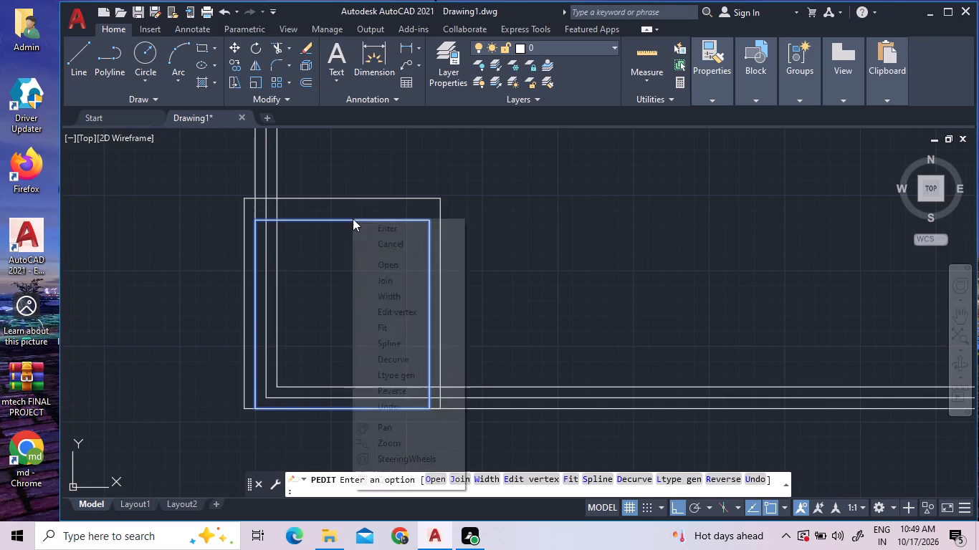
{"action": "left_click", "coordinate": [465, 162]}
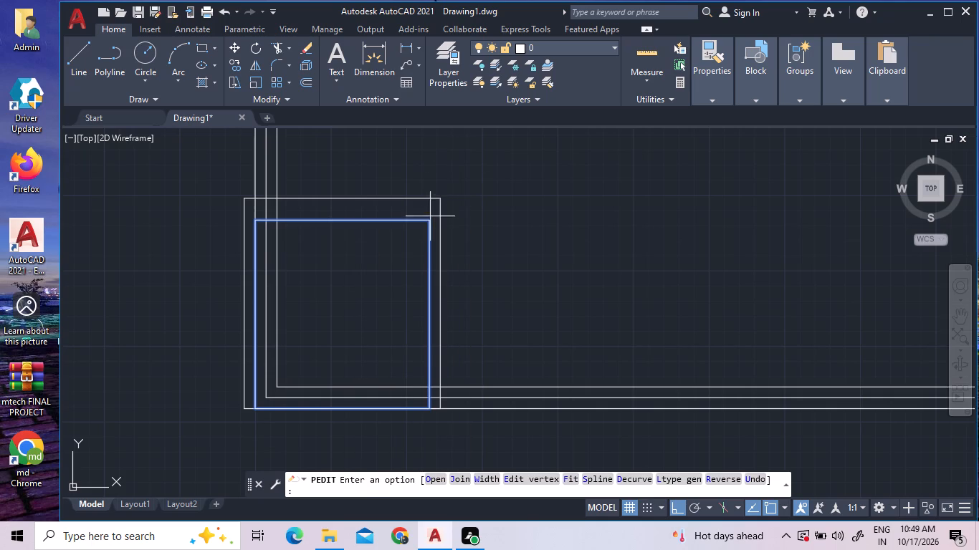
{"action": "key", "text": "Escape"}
Move the corner room's inner outline straight up so its lower-right corner meets the hall's middle bottom wall line.
{"action": "left_click", "coordinate": [410, 221]}
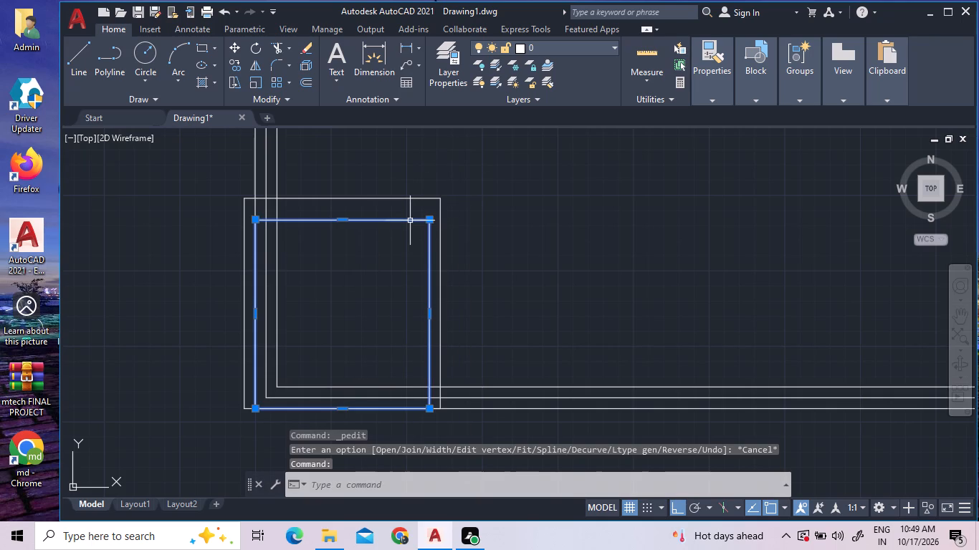
{"action": "right_click", "coordinate": [417, 223]}
{"action": "left_click", "coordinate": [457, 274]}
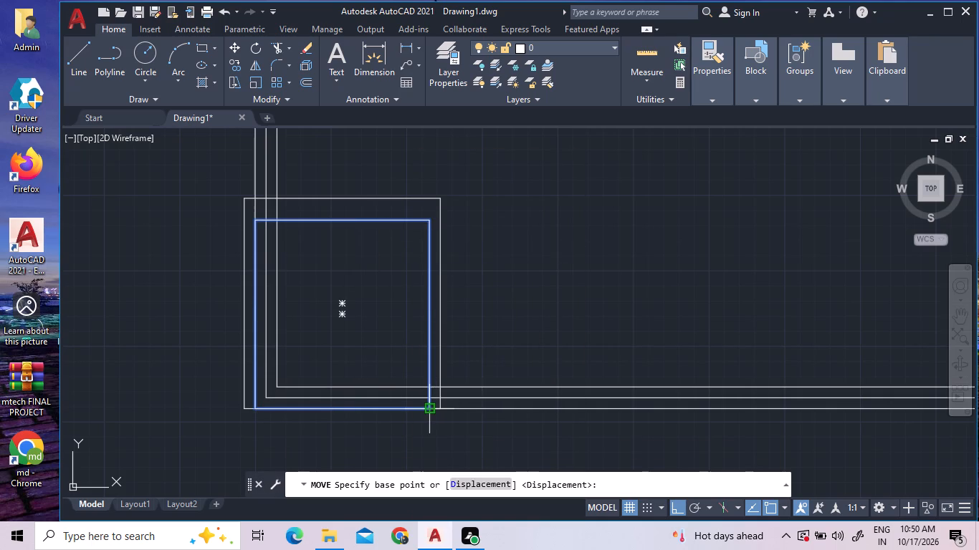
{"action": "double_click", "coordinate": [432, 410]}
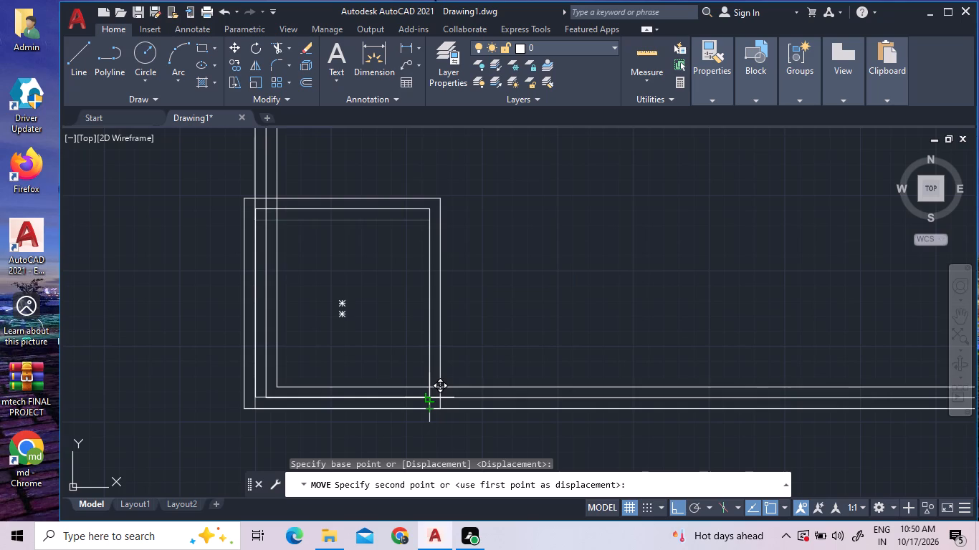
{"action": "scroll", "coordinate": [432, 398], "scroll_direction": "up", "scroll_amount": 4}
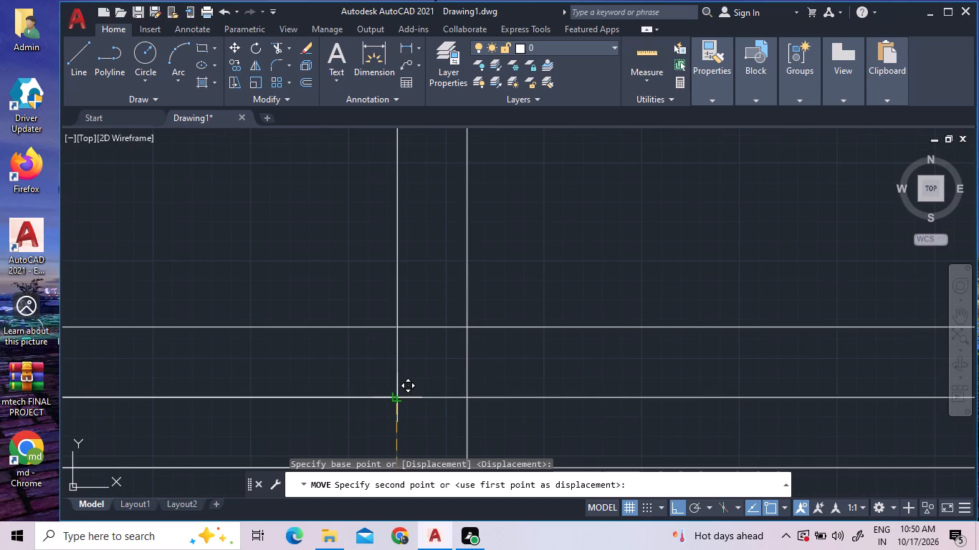
{"action": "double_click", "coordinate": [393, 396]}
Trim the hall's left wall lines across the corner room's top wall, through its interior and at its lower-left corner.
{"action": "scroll", "coordinate": [478, 388], "scroll_direction": "down", "scroll_amount": 4}
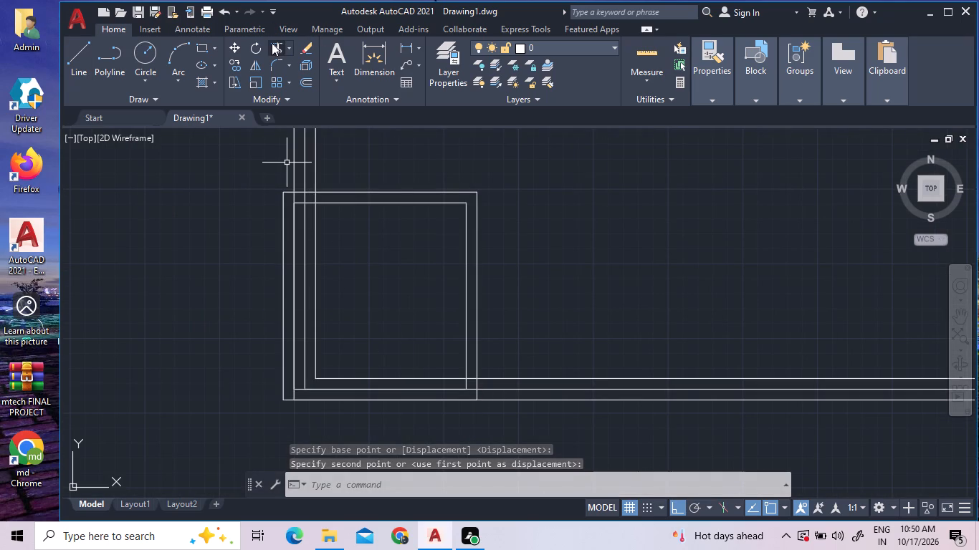
{"action": "double_click", "coordinate": [272, 43]}
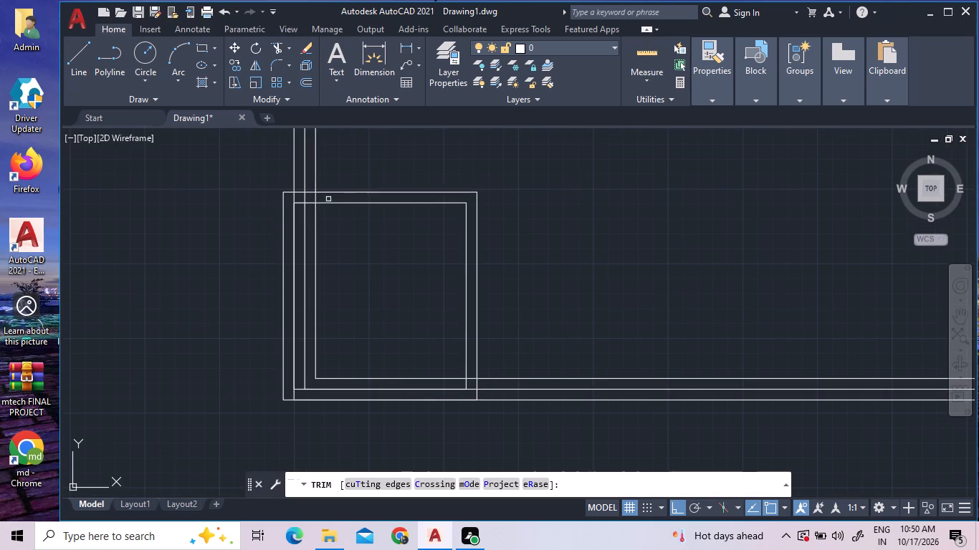
{"action": "double_click", "coordinate": [328, 199]}
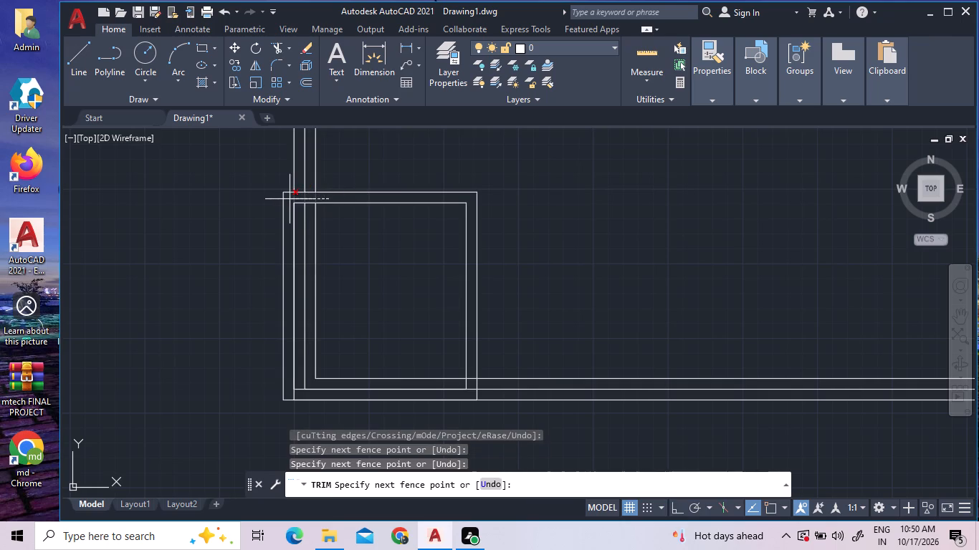
{"action": "double_click", "coordinate": [290, 199]}
{"action": "double_click", "coordinate": [338, 221]}
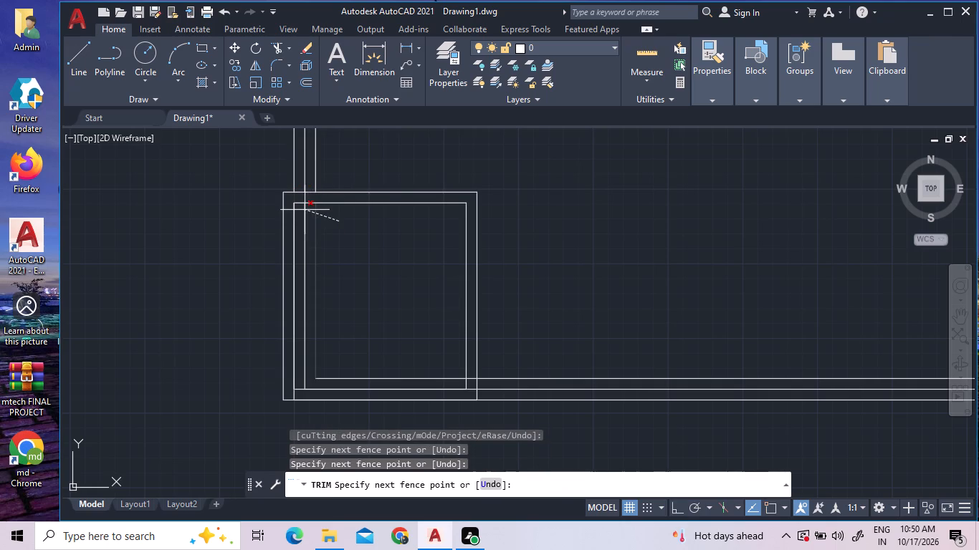
{"action": "double_click", "coordinate": [301, 208]}
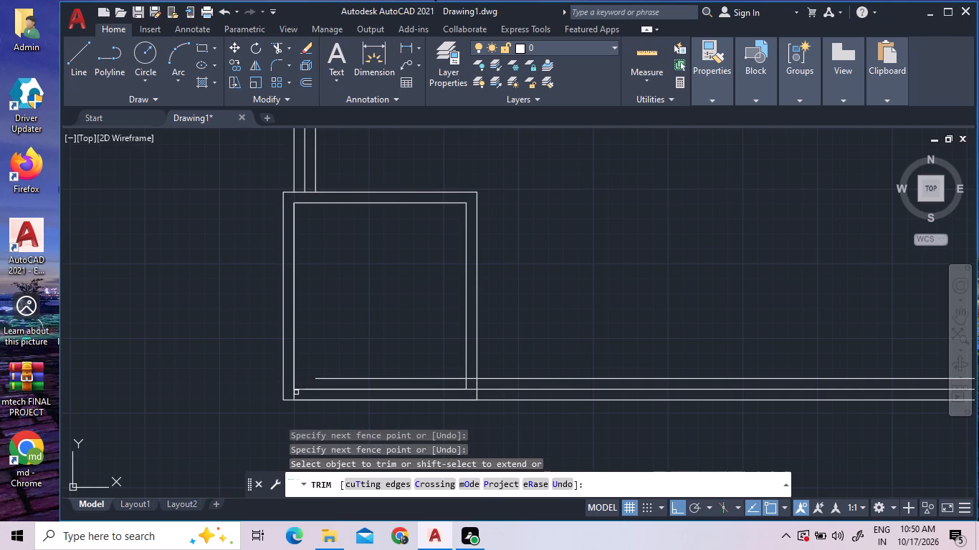
{"action": "double_click", "coordinate": [295, 394]}
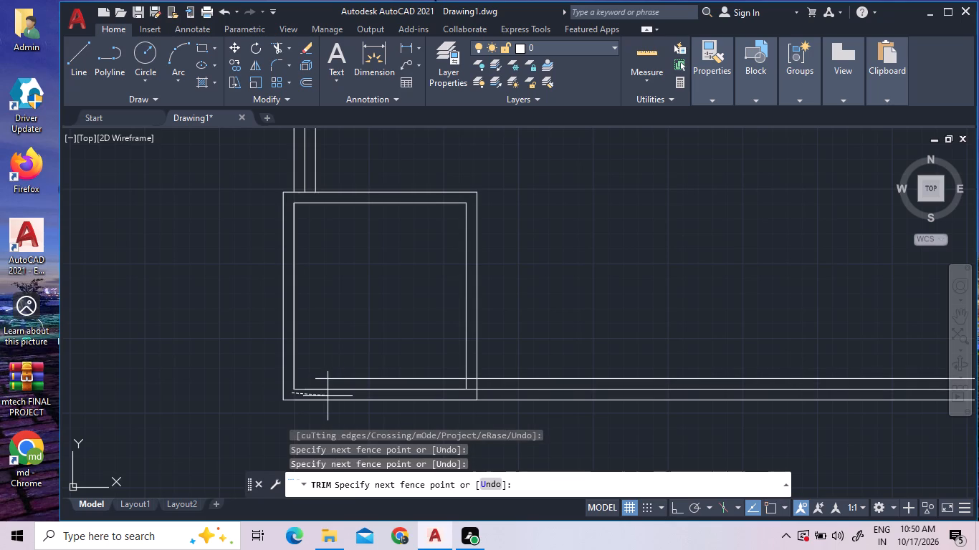
{"action": "double_click", "coordinate": [329, 395]}
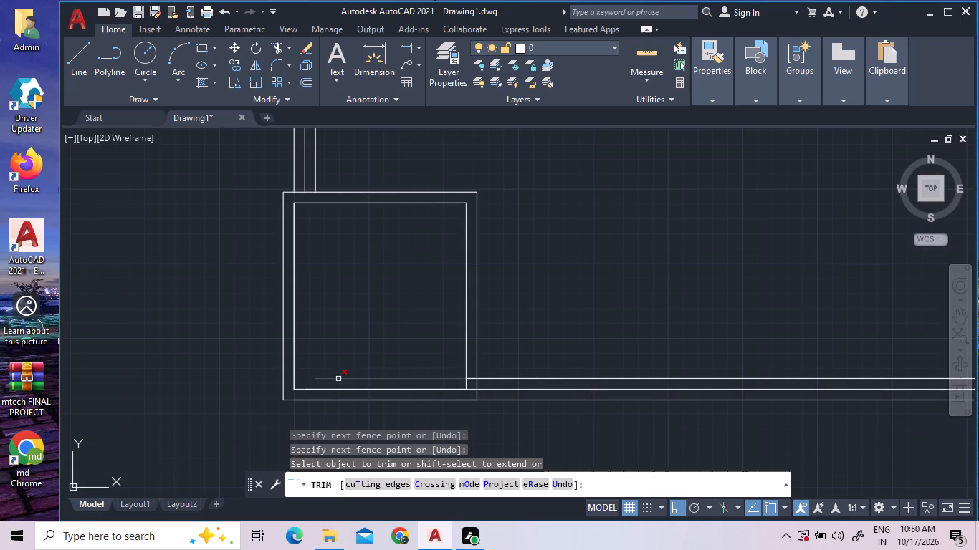
Trim the hall's bottom wall lines inside the corner room and between the inner and outer lines of its right wall.
{"action": "double_click", "coordinate": [338, 379]}
{"action": "double_click", "coordinate": [471, 388]}
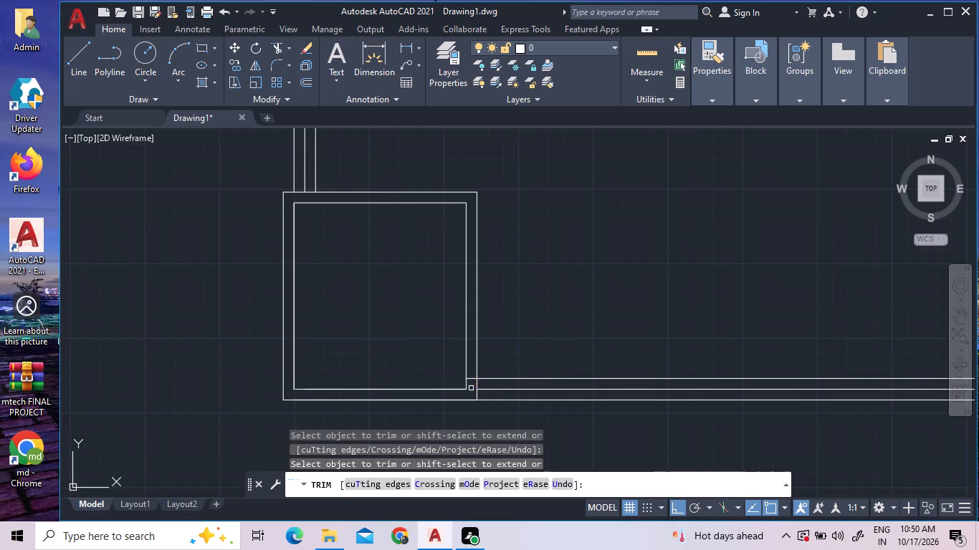
{"action": "triple_click", "coordinate": [470, 372]}
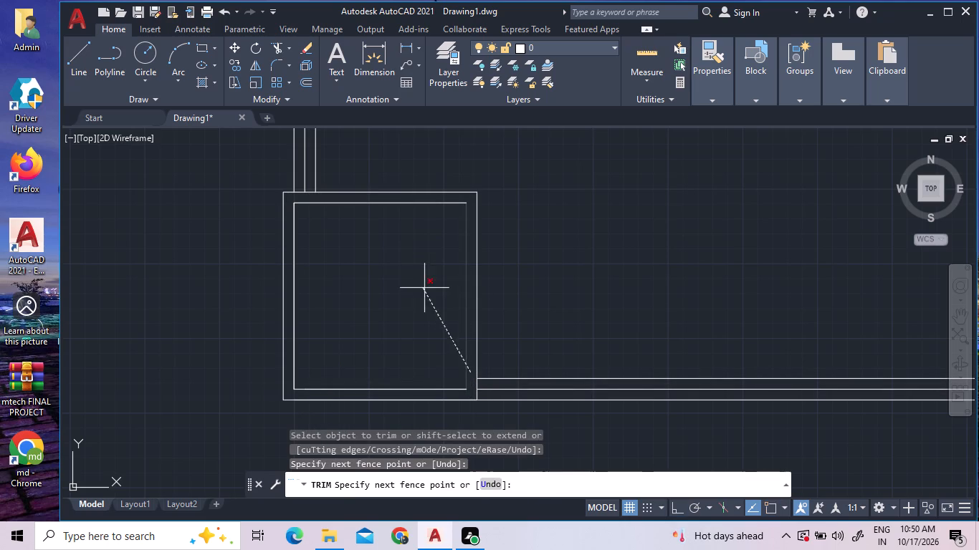
{"action": "double_click", "coordinate": [471, 316]}
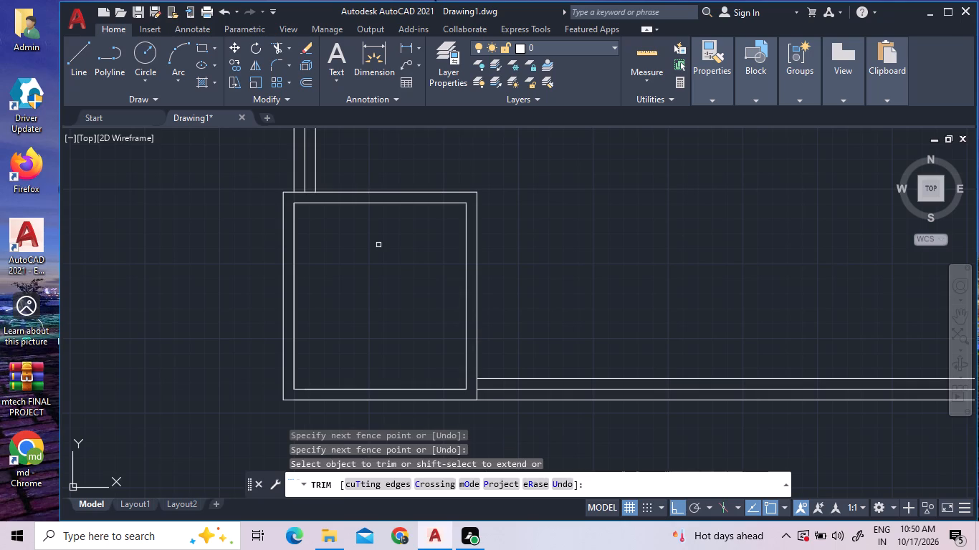
{"action": "right_click", "coordinate": [376, 261]}
{"action": "double_click", "coordinate": [406, 275]}
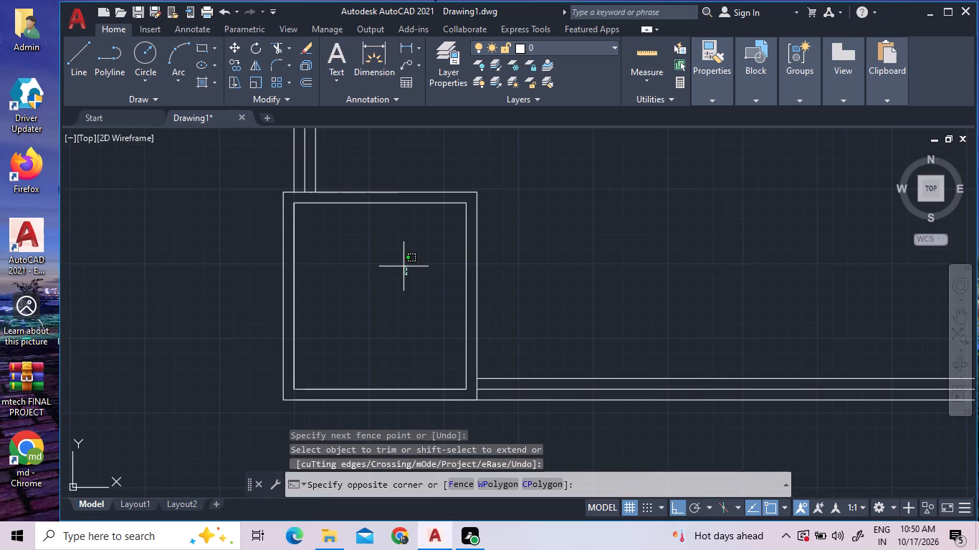
{"action": "double_click", "coordinate": [407, 268]}
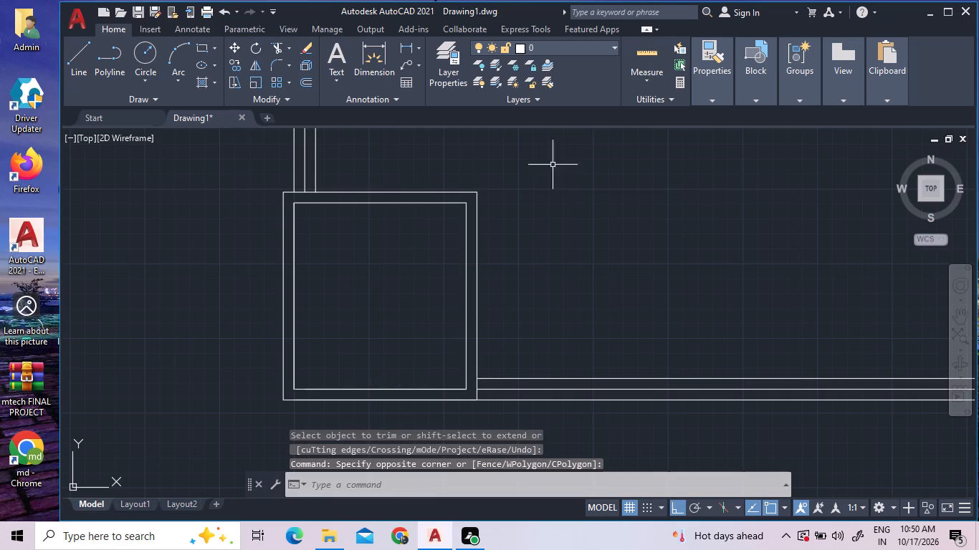
Draw a vertical line from the room's inner upper-right corner up to the outer outline's top edge.
{"action": "left_click", "coordinate": [80, 63]}
{"action": "scroll", "coordinate": [459, 180], "scroll_direction": "up", "scroll_amount": 3}
{"action": "left_click", "coordinate": [482, 277]}
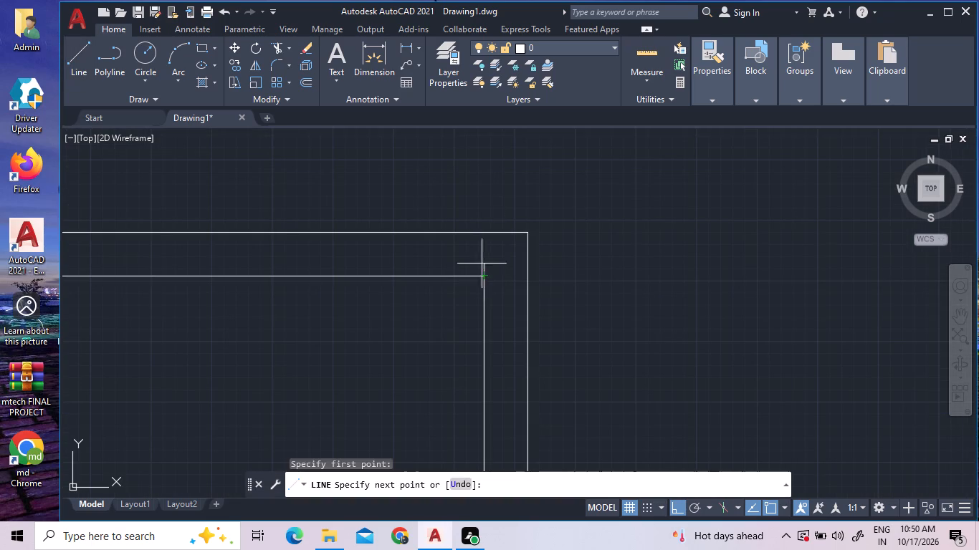
{"action": "left_click", "coordinate": [482, 231]}
{"action": "right_click", "coordinate": [472, 179]}
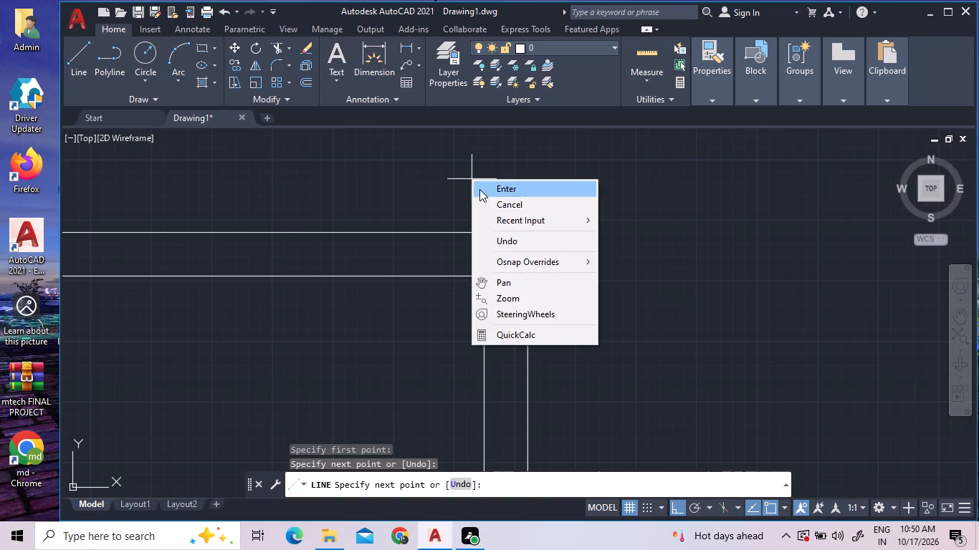
{"action": "left_click", "coordinate": [479, 189]}
Offset the short vertical line in the room's top wall 5" to the left.
{"action": "scroll", "coordinate": [480, 189], "scroll_direction": "down", "scroll_amount": 3}
{"action": "scroll", "coordinate": [538, 231], "scroll_direction": "down", "scroll_amount": 2}
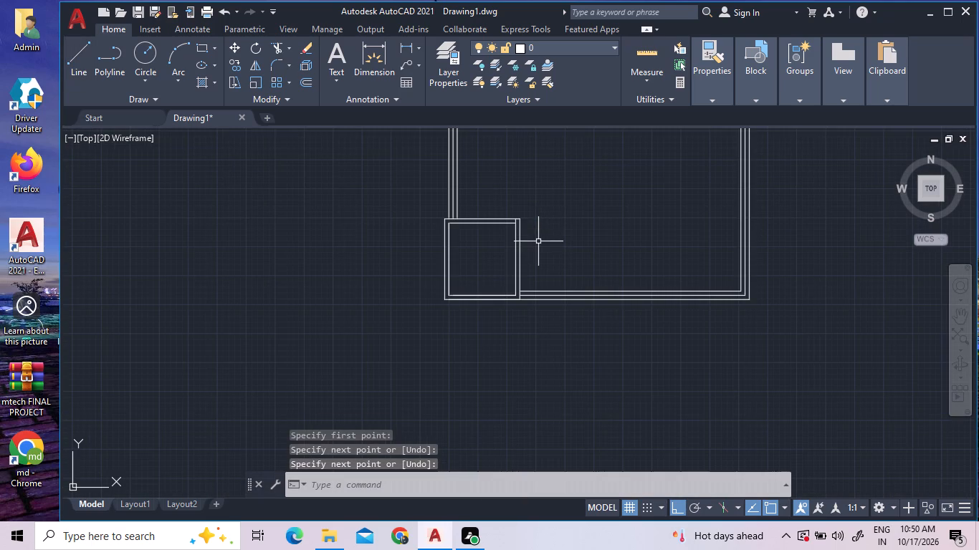
{"action": "scroll", "coordinate": [538, 243], "scroll_direction": "up", "scroll_amount": 2}
{"action": "scroll", "coordinate": [473, 175], "scroll_direction": "up", "scroll_amount": 2}
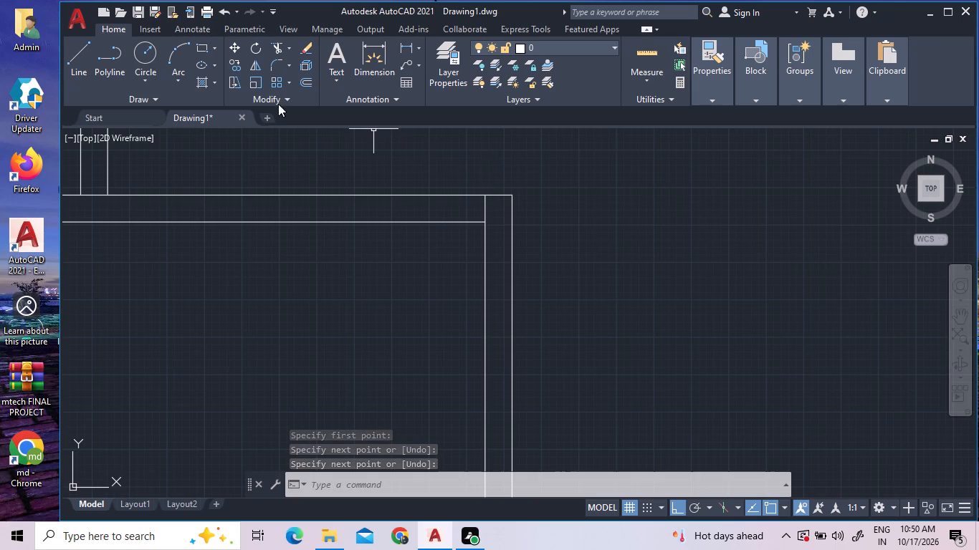
{"action": "left_click", "coordinate": [307, 77]}
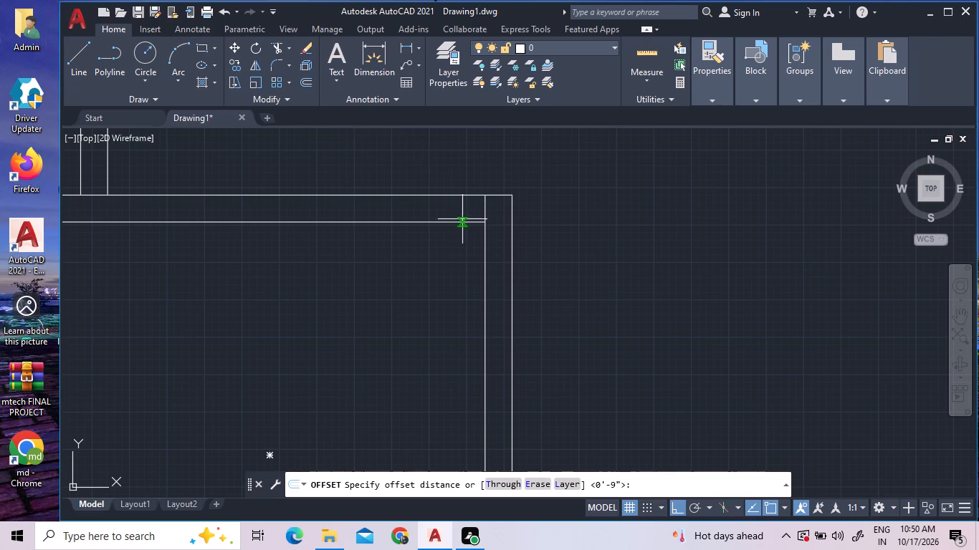
{"action": "left_click", "coordinate": [483, 221]}
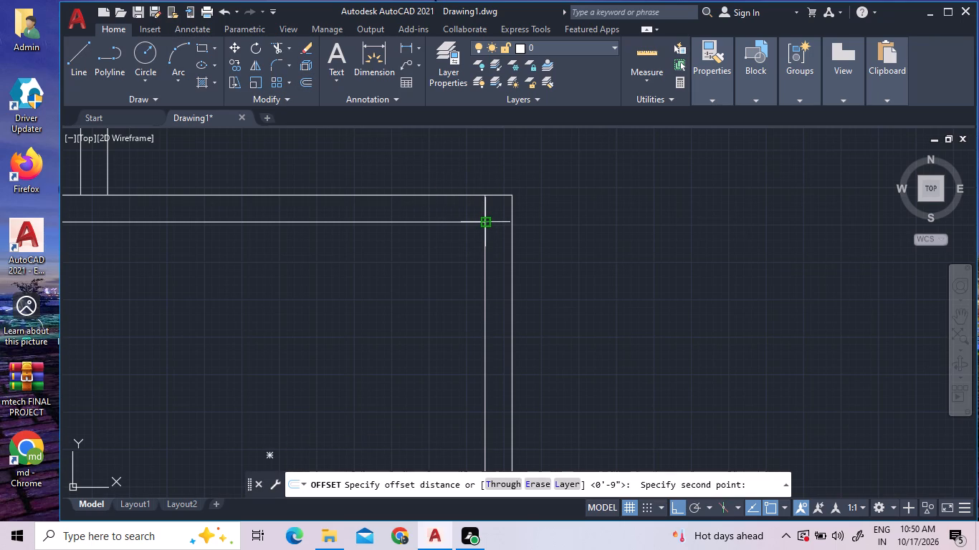
{"action": "type", "text": "5\""}
{"action": "key", "text": "Return"}
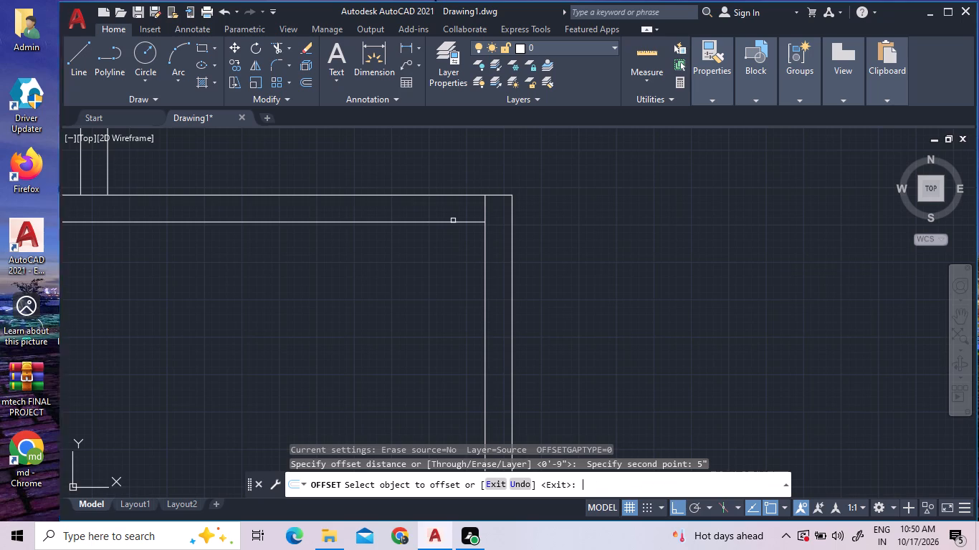
{"action": "double_click", "coordinate": [487, 210]}
{"action": "left_click", "coordinate": [441, 211]}
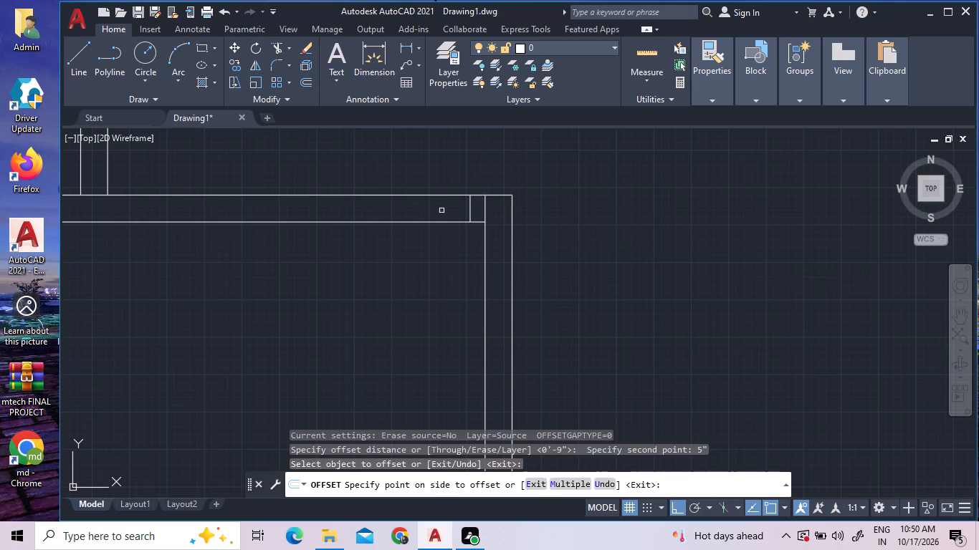
Insert the Door - Imperial block from the tool palettes into the corner room, below its top wall.
{"action": "right_click", "coordinate": [386, 153]}
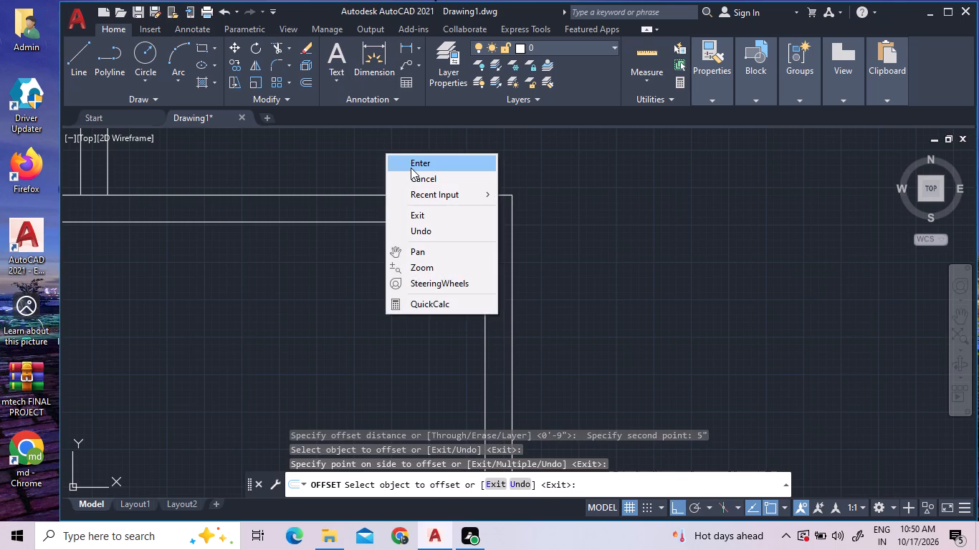
{"action": "left_click", "coordinate": [411, 168]}
{"action": "right_click", "coordinate": [411, 164]}
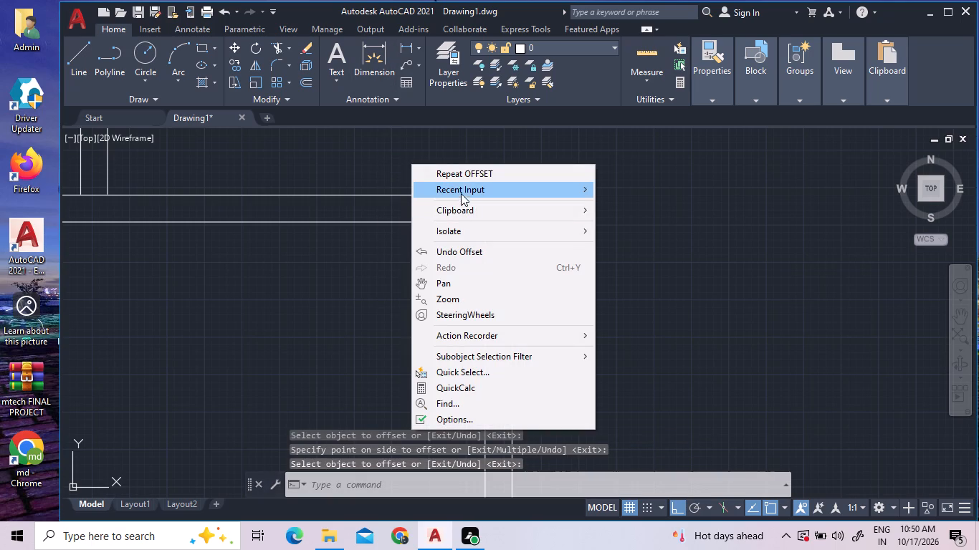
{"action": "double_click", "coordinate": [463, 188]}
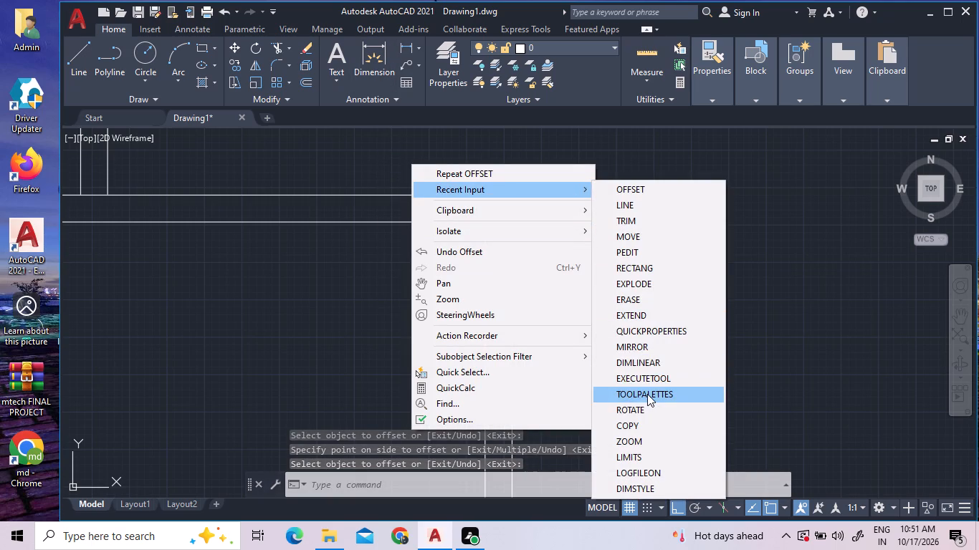
{"action": "left_click", "coordinate": [647, 394]}
{"action": "left_click_drag", "start_coordinate": [629, 115], "coordinate": [411, 158]}
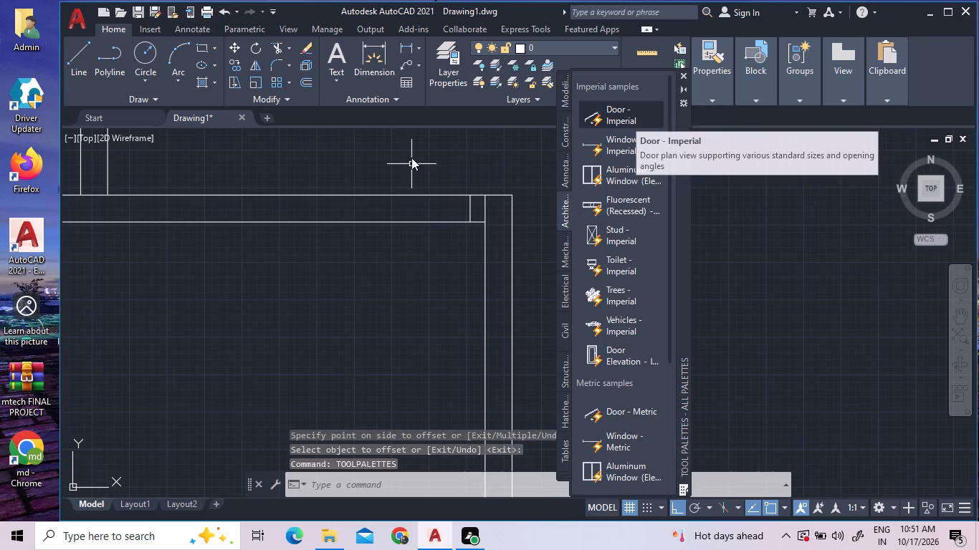
{"action": "left_click_drag", "start_coordinate": [411, 158], "coordinate": [141, 347]}
{"action": "double_click", "coordinate": [141, 347]}
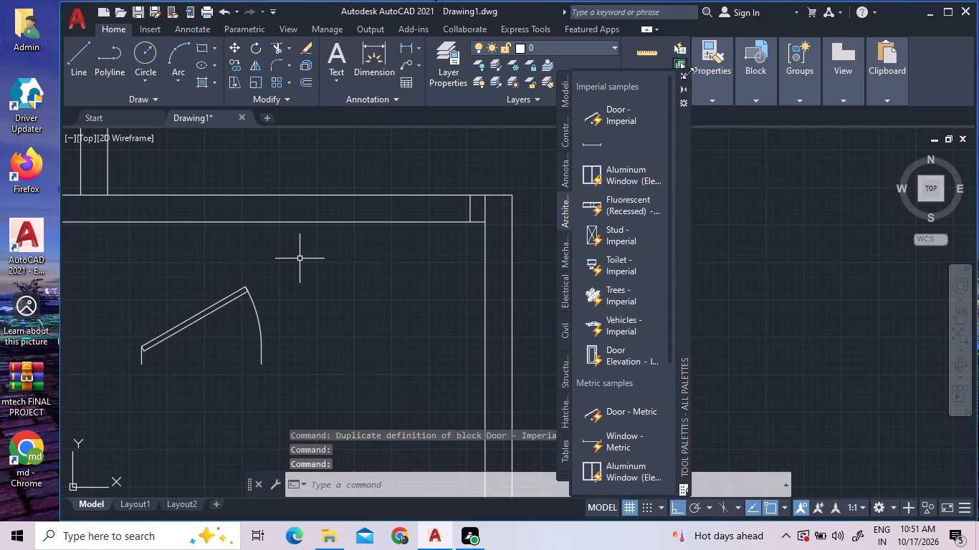
{"action": "left_click", "coordinate": [683, 75]}
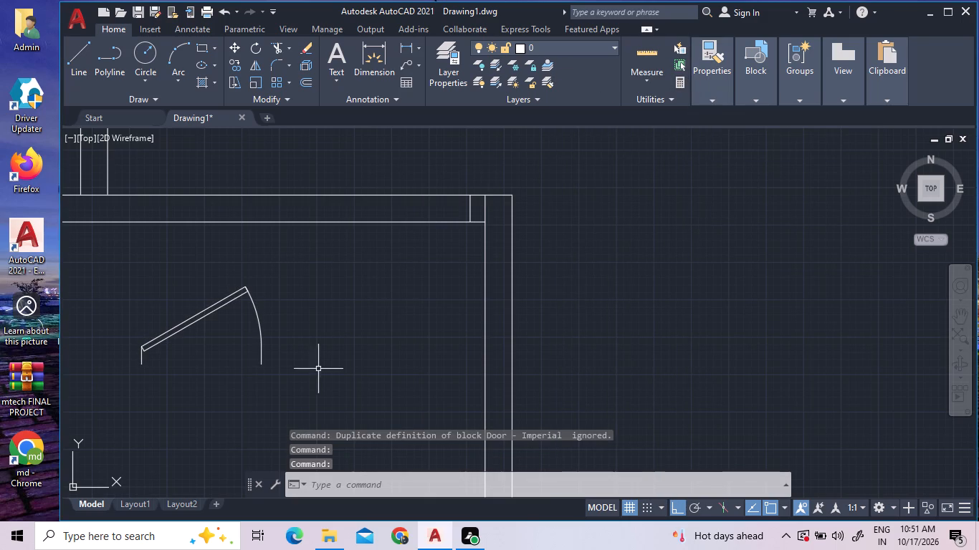
Set the door block to Open 90º and flip it to hinge on the right and swing downward.
{"action": "left_click_drag", "start_coordinate": [215, 317], "coordinate": [207, 317]}
{"action": "left_click", "coordinate": [148, 280]}
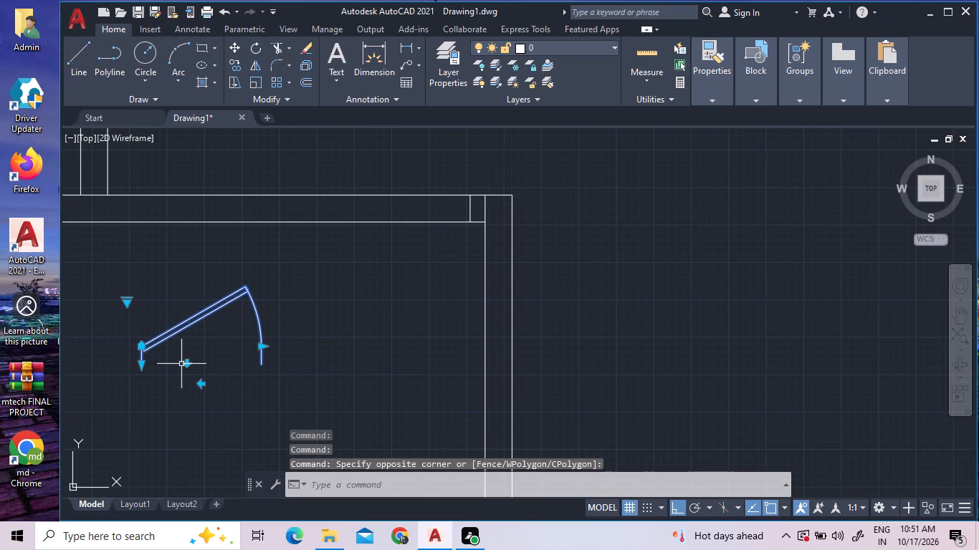
{"action": "left_click", "coordinate": [186, 367]}
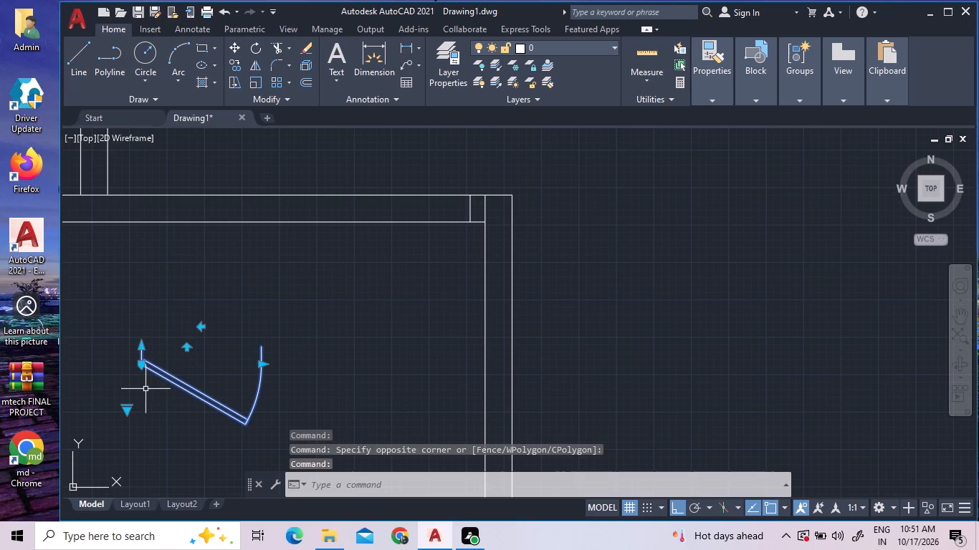
{"action": "left_click", "coordinate": [130, 411]}
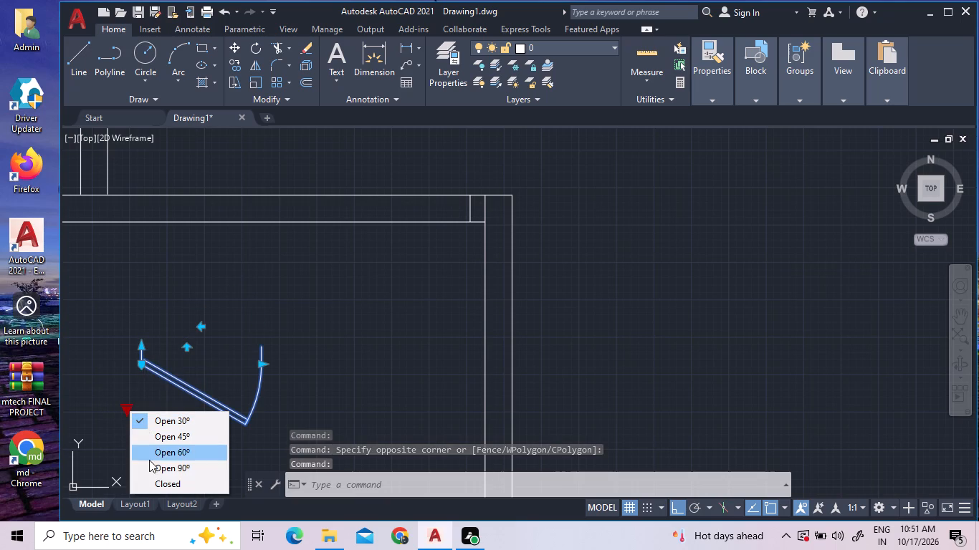
{"action": "left_click", "coordinate": [151, 473]}
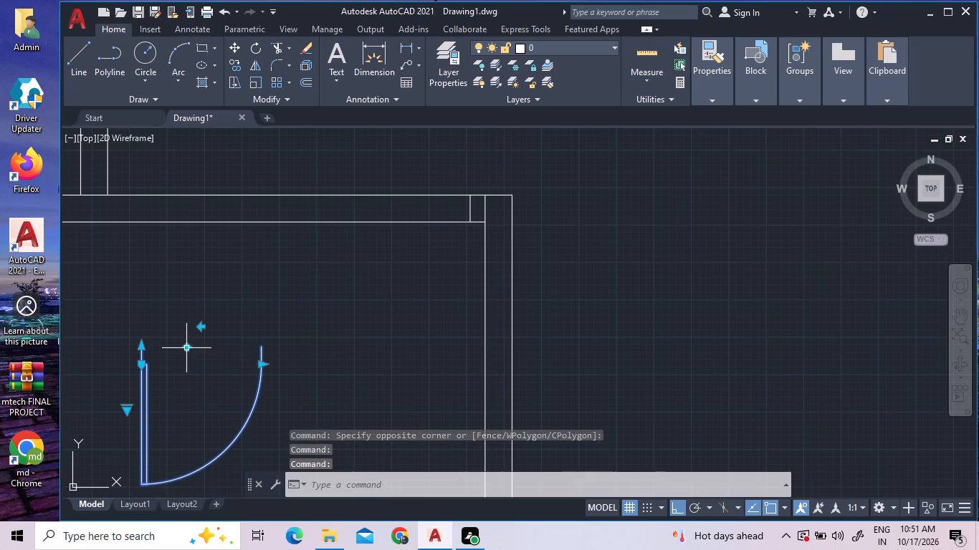
{"action": "left_click", "coordinate": [186, 346]}
{"action": "left_click", "coordinate": [200, 387]}
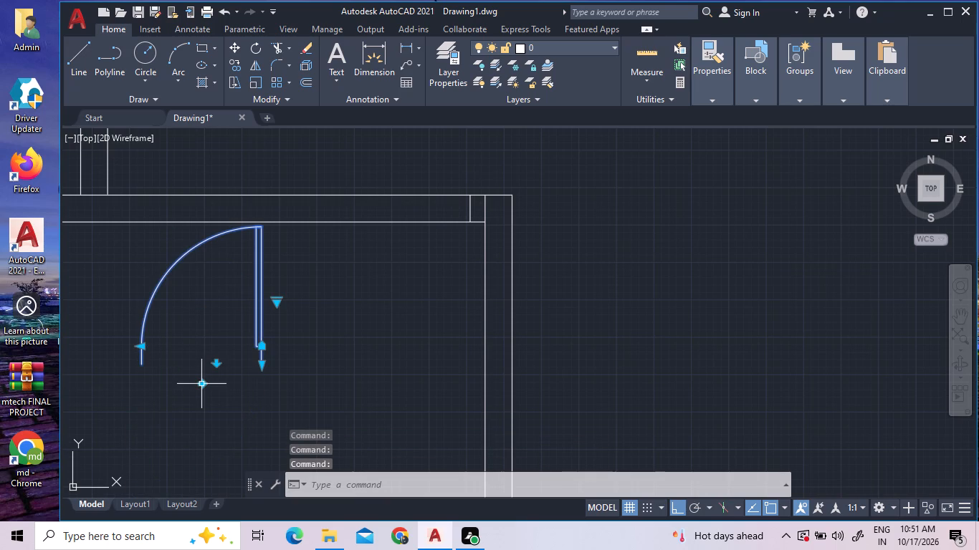
{"action": "left_click", "coordinate": [219, 366]}
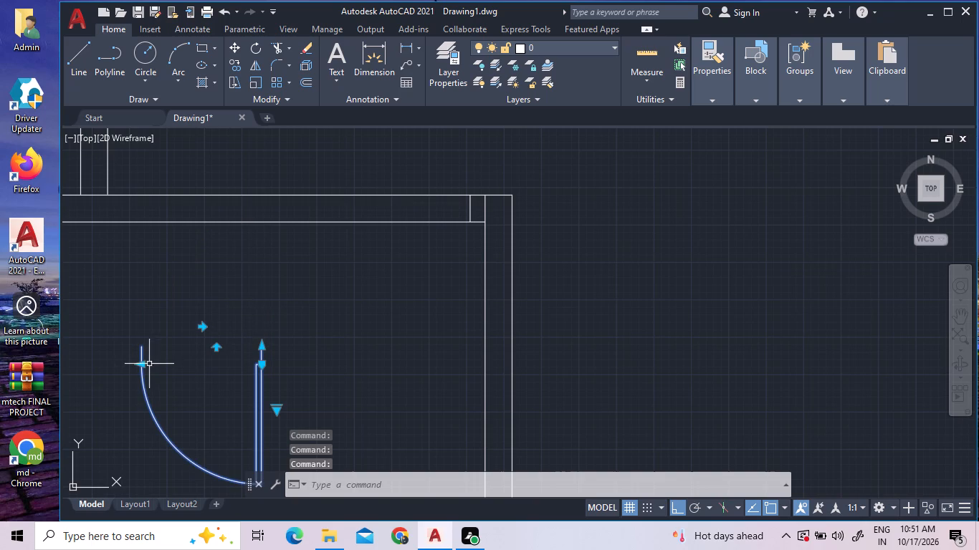
Move the door by its upper-right jamb end to the lower end of the offset line in the room's top wall.
{"action": "right_click", "coordinate": [234, 304]}
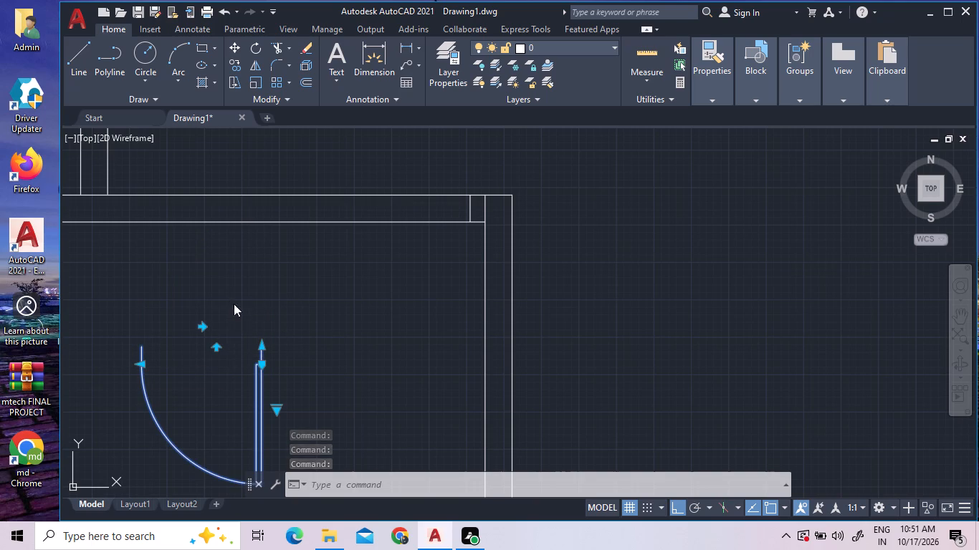
{"action": "left_click", "coordinate": [271, 276]}
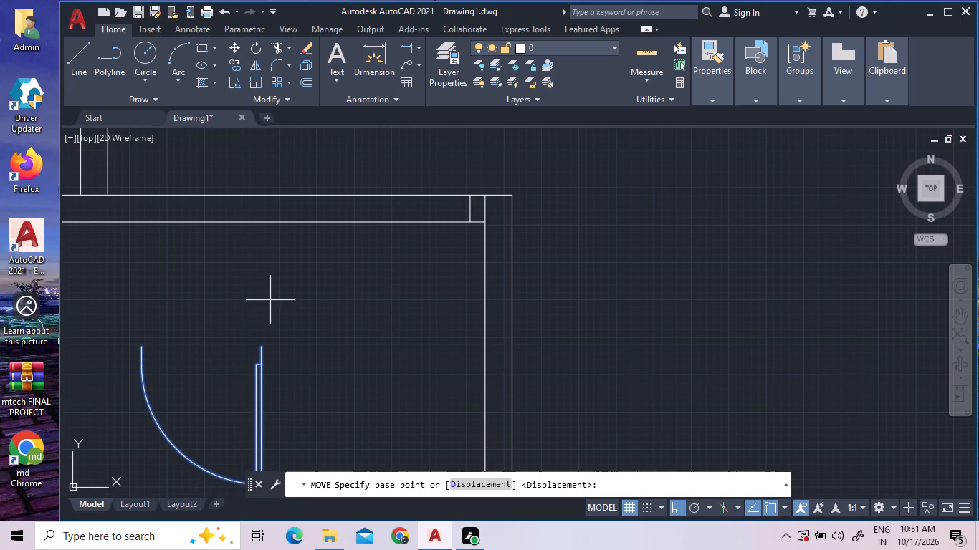
{"action": "left_click", "coordinate": [262, 348]}
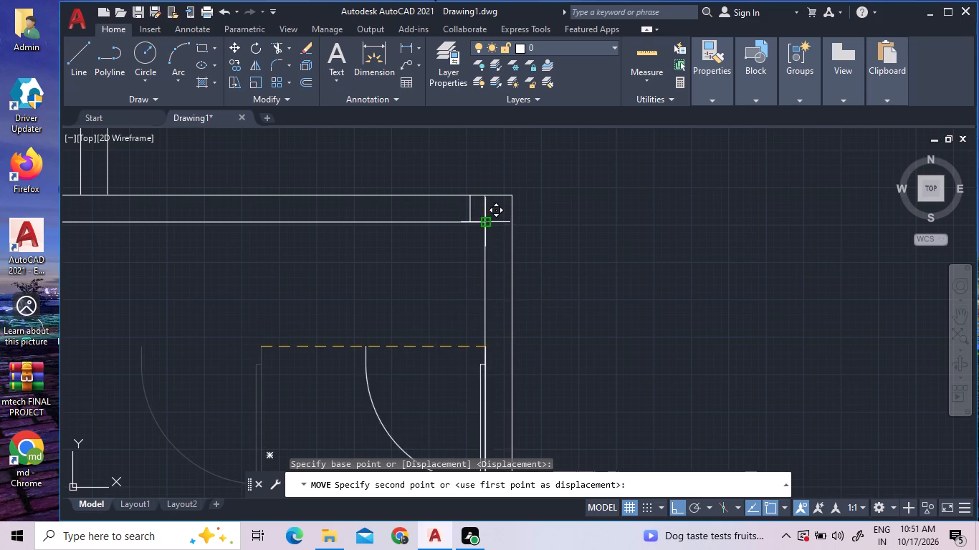
{"action": "scroll", "coordinate": [477, 218], "scroll_direction": "up", "scroll_amount": 2}
{"action": "left_click", "coordinate": [453, 231]}
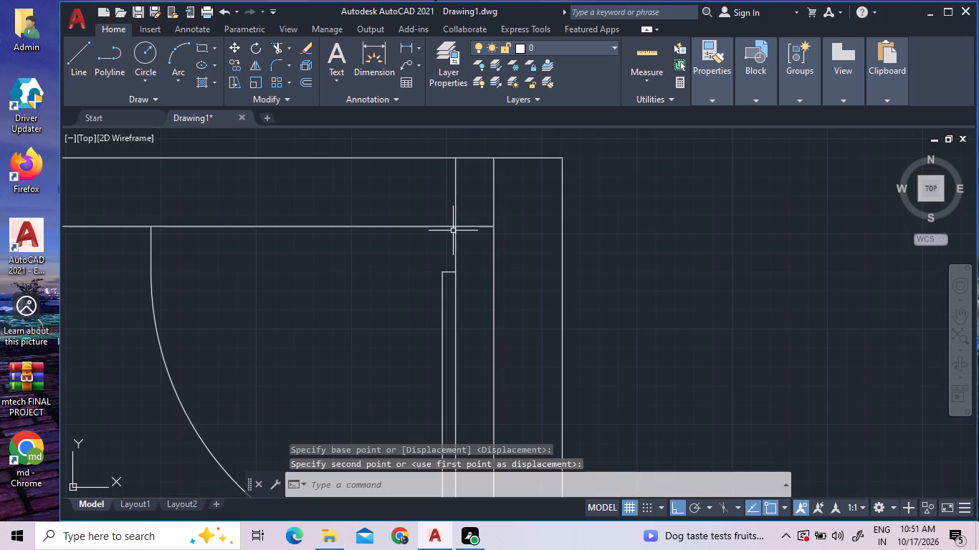
{"action": "scroll", "coordinate": [445, 339], "scroll_direction": "down", "scroll_amount": 1}
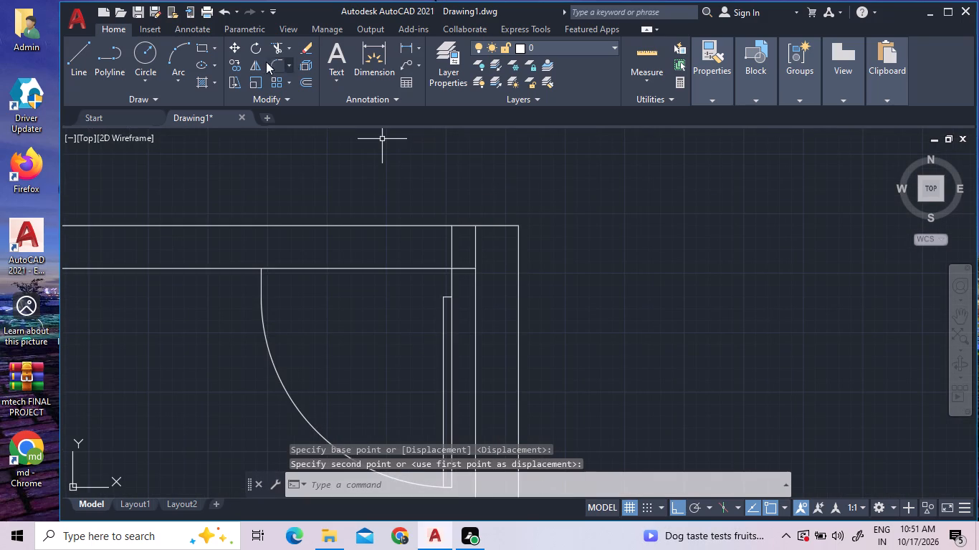
Draw a vertical line across the top wall from the door's left jamb end up to the outer wall line.
{"action": "left_click", "coordinate": [85, 64]}
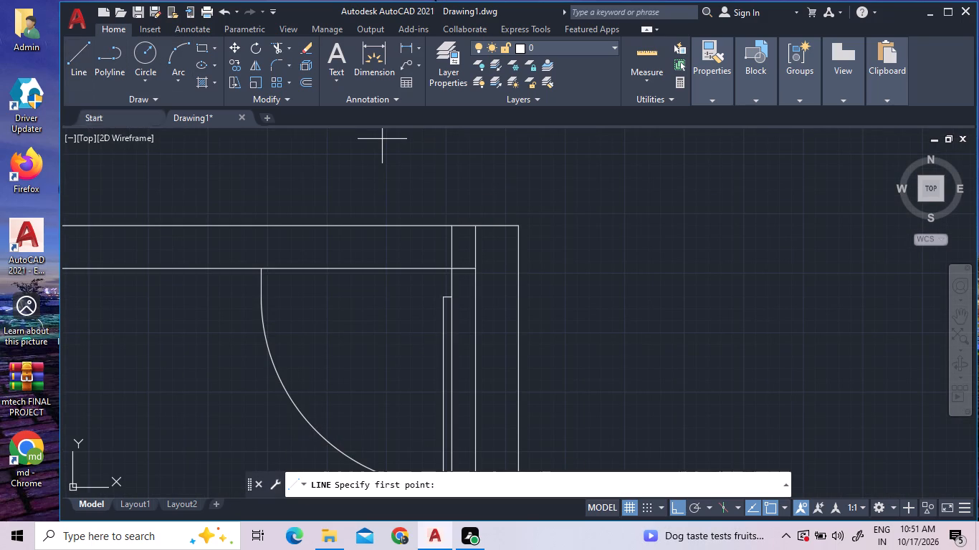
{"action": "left_click", "coordinate": [261, 269]}
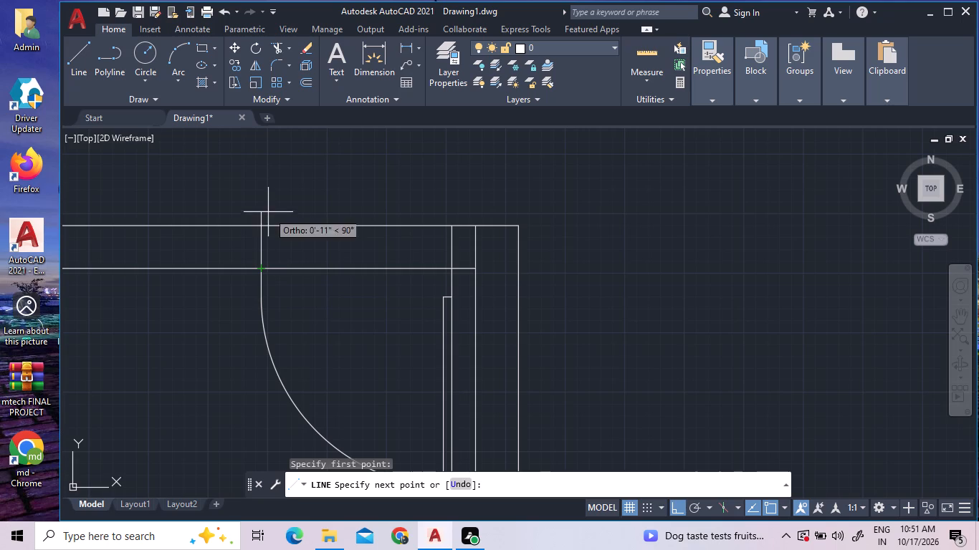
{"action": "left_click", "coordinate": [260, 224]}
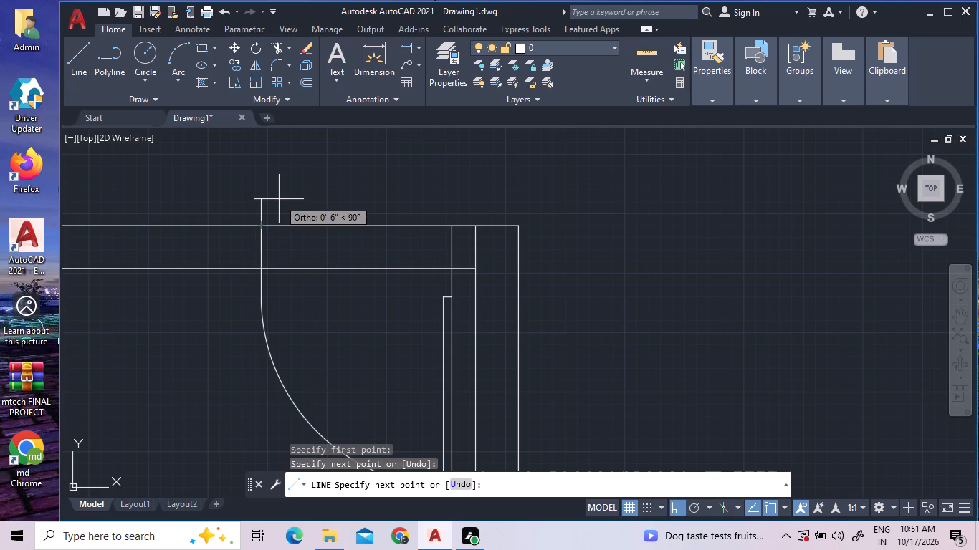
{"action": "right_click", "coordinate": [279, 199]}
{"action": "left_click", "coordinate": [282, 206]}
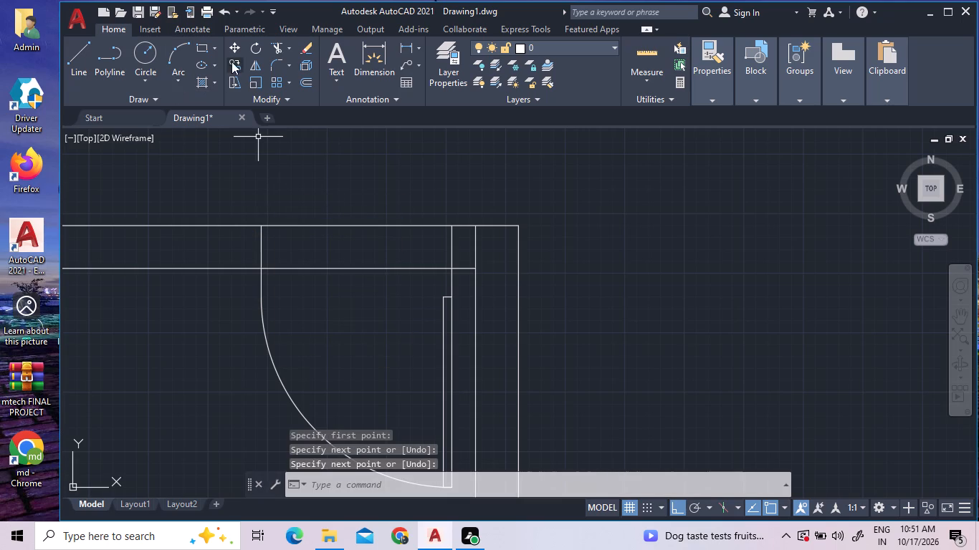
Trim both top wall lines across the door opening and the short vertical line inside the wall's upper-right corner.
{"action": "left_click", "coordinate": [284, 51]}
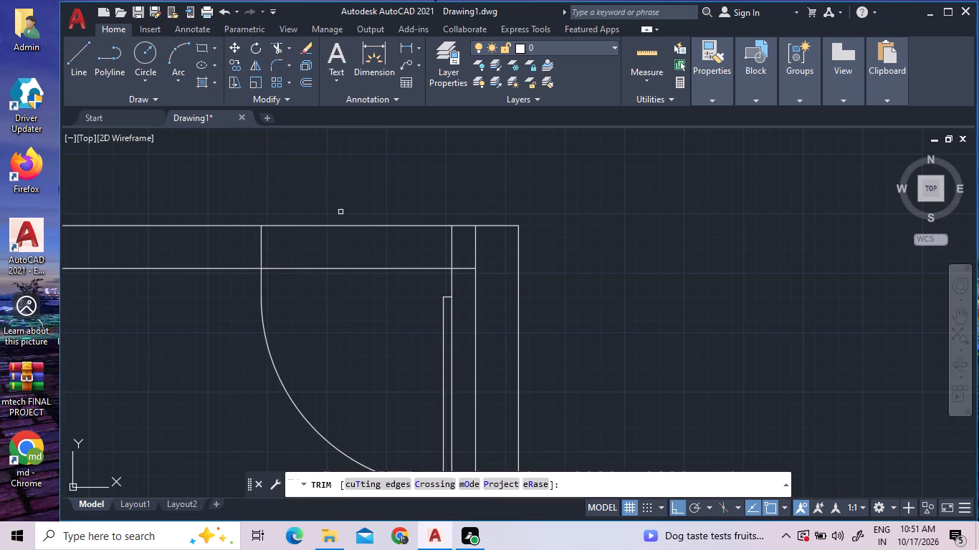
{"action": "left_click", "coordinate": [340, 226]}
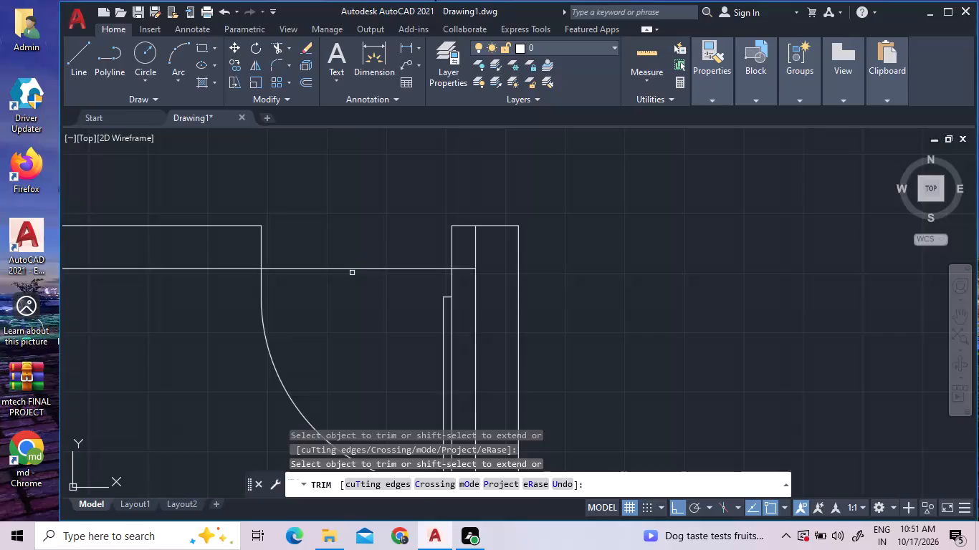
{"action": "left_click", "coordinate": [351, 267]}
{"action": "left_click", "coordinate": [477, 250]}
{"action": "scroll", "coordinate": [481, 242], "scroll_direction": "down", "scroll_amount": 1}
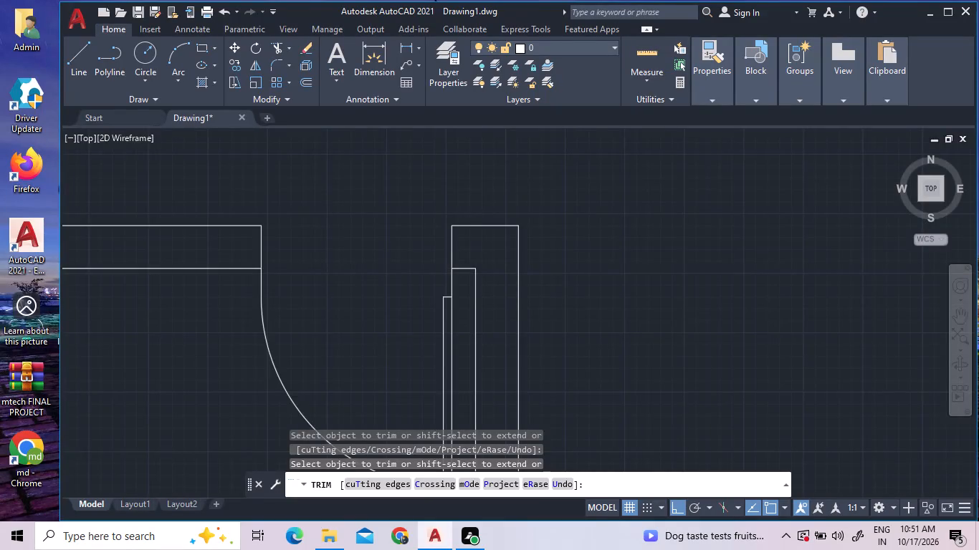
{"action": "scroll", "coordinate": [481, 242], "scroll_direction": "down", "scroll_amount": 1}
{"action": "scroll", "coordinate": [498, 309], "scroll_direction": "down", "scroll_amount": 1}
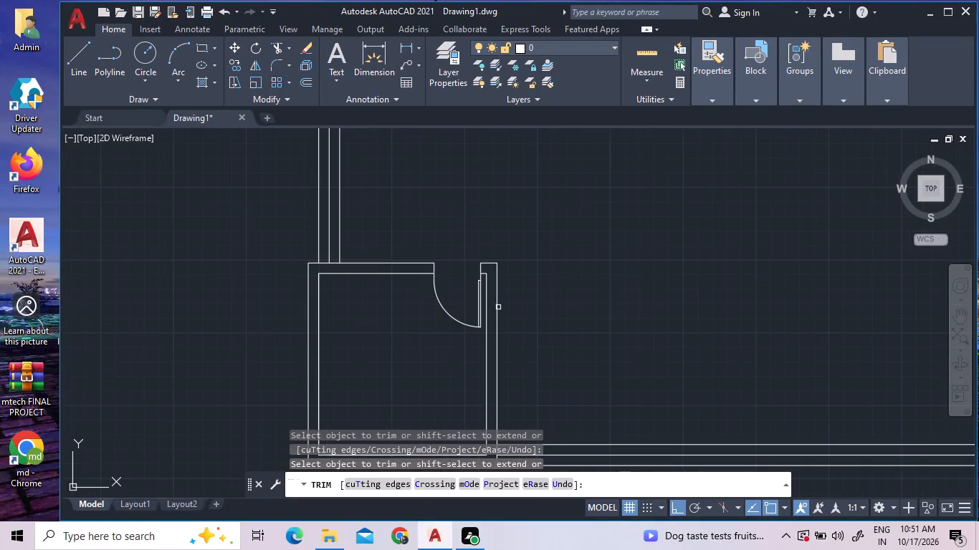
{"action": "scroll", "coordinate": [402, 303], "scroll_direction": "down", "scroll_amount": 2}
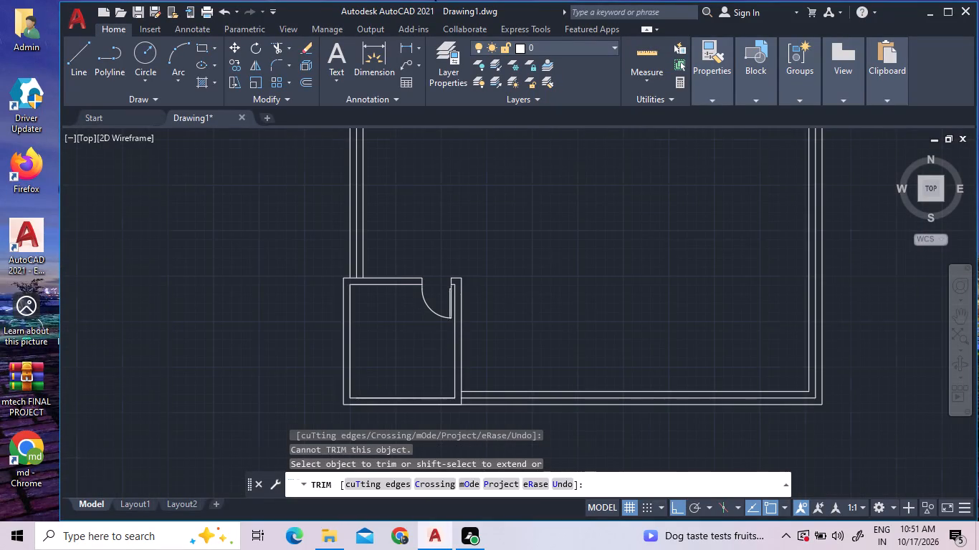
{"action": "scroll", "coordinate": [421, 407], "scroll_direction": "up", "scroll_amount": 1}
{"action": "right_click", "coordinate": [477, 299]}
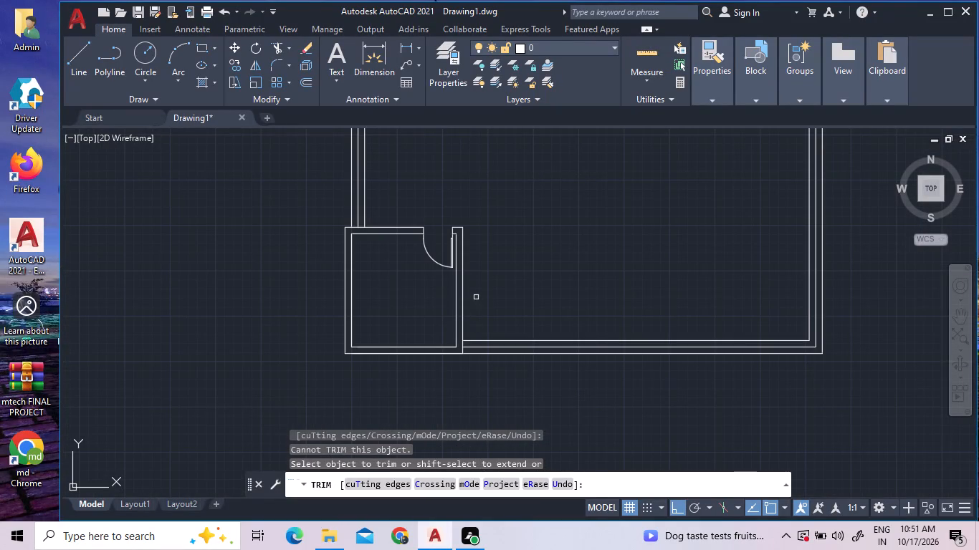
{"action": "left_click", "coordinate": [530, 307]}
Explode the corner room's inner and outer wall outlines.
{"action": "left_click", "coordinate": [520, 298]}
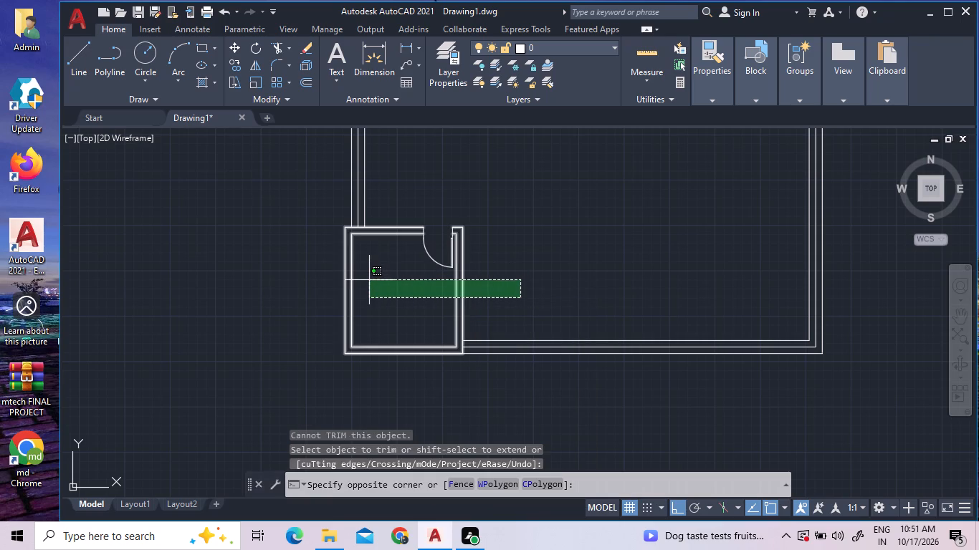
{"action": "double_click", "coordinate": [369, 280]}
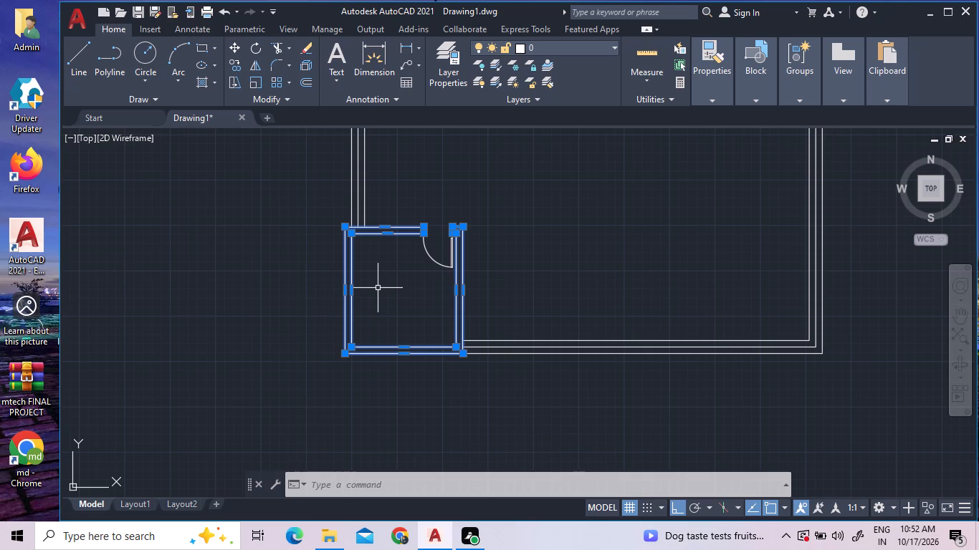
{"action": "type", "text": "x"}
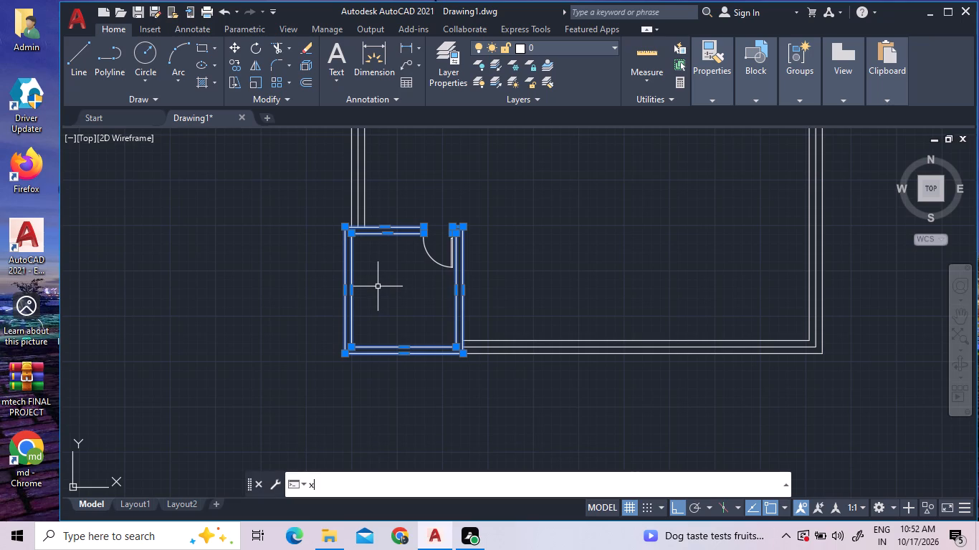
{"action": "key", "text": "space"}
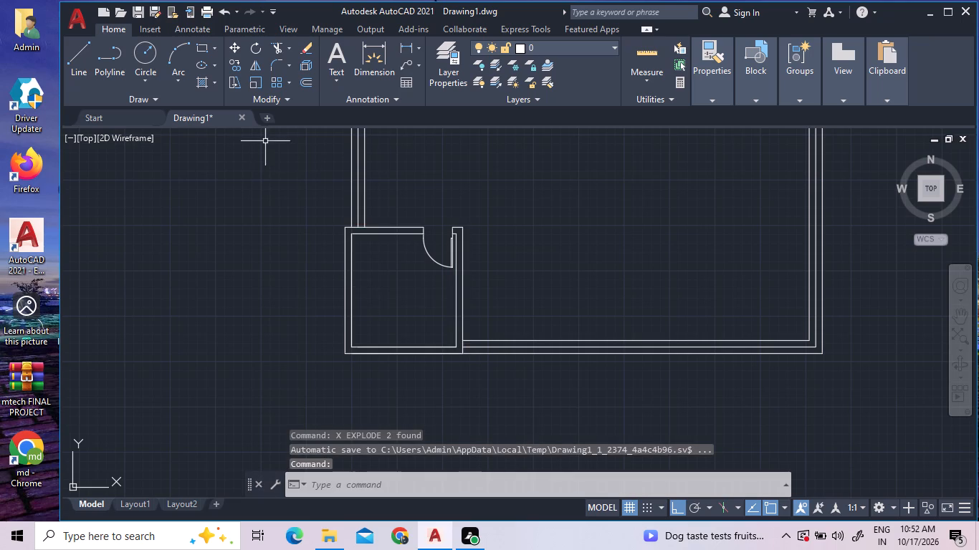
Draw a 9" by 3' upright rectangle in the empty area to the left of the corner room.
{"action": "double_click", "coordinate": [201, 50]}
{"action": "left_click", "coordinate": [174, 339]}
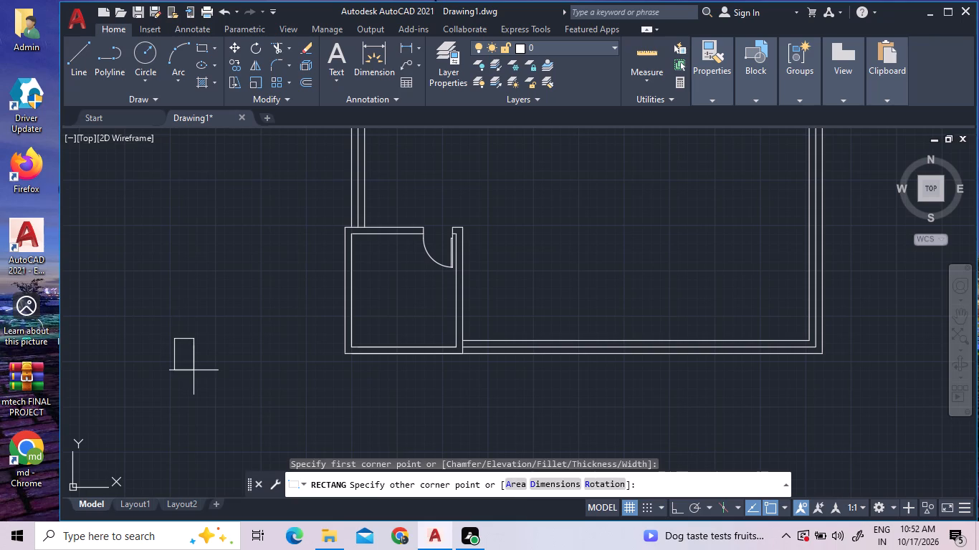
{"action": "left_click", "coordinate": [570, 489]}
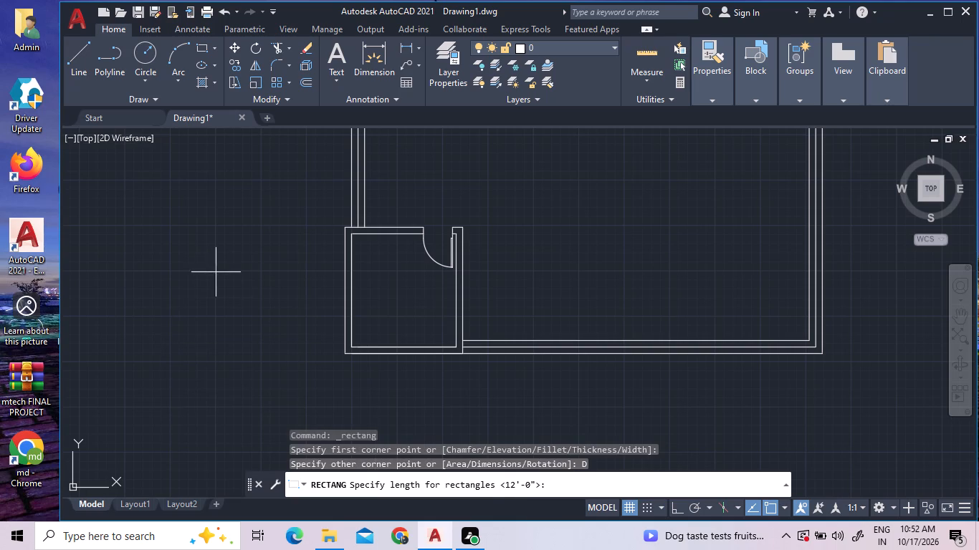
{"action": "type", "text": "9\""}
{"action": "key", "text": "Return"}
{"action": "type", "text": "3'"}
{"action": "key", "text": "Return"}
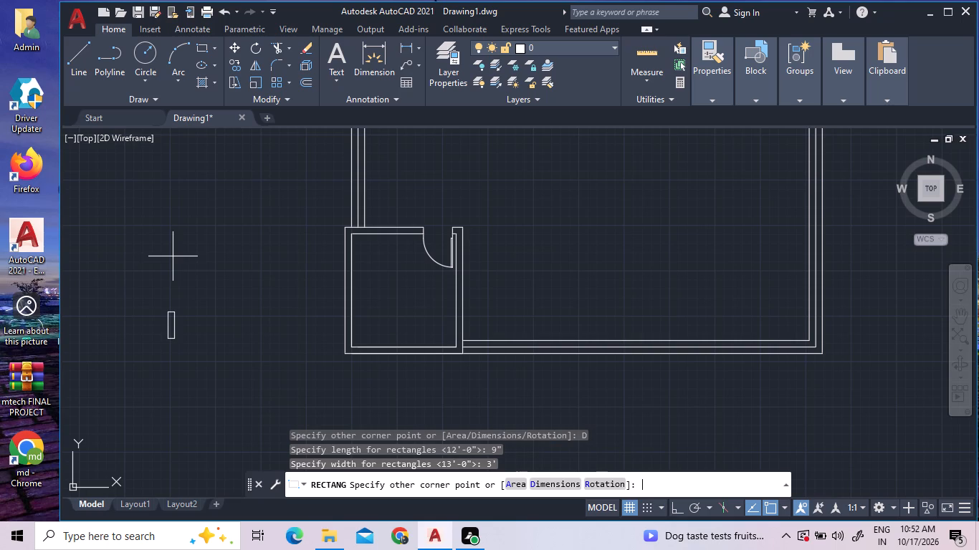
{"action": "left_click", "coordinate": [216, 256]}
Draw a vertical centre line in the 9" by 3' rectangle, from the middle of its top edge to its bottom edge.
{"action": "scroll", "coordinate": [174, 339], "scroll_direction": "up", "scroll_amount": 3}
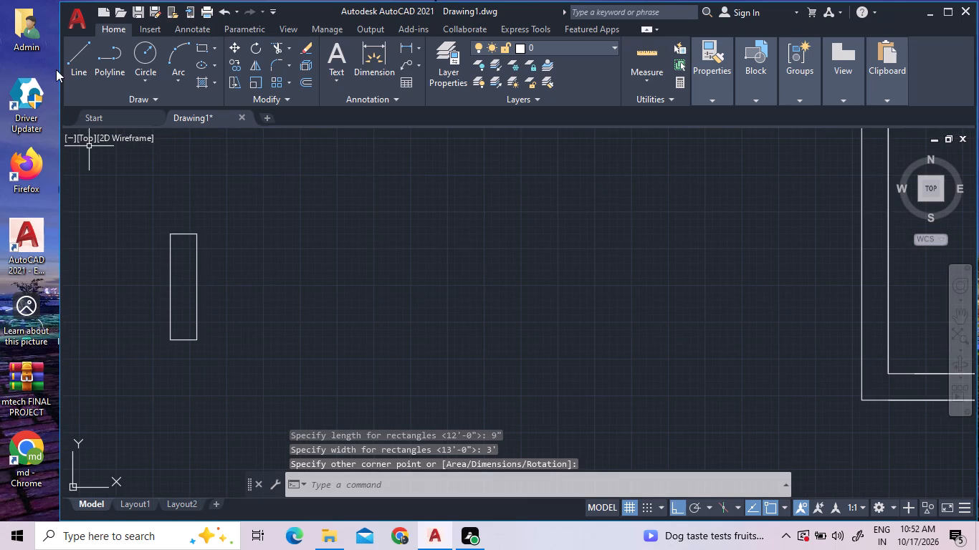
{"action": "left_click", "coordinate": [75, 65]}
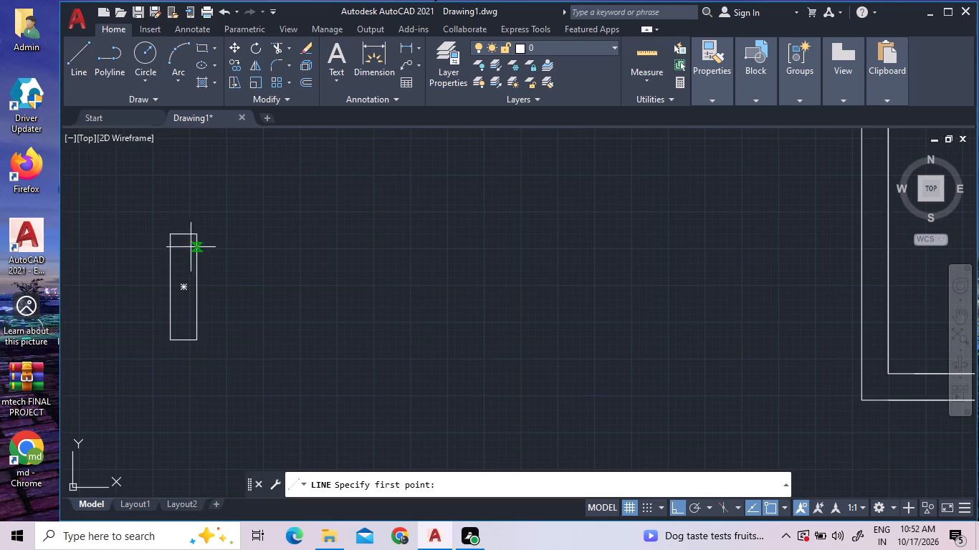
{"action": "left_click", "coordinate": [185, 236]}
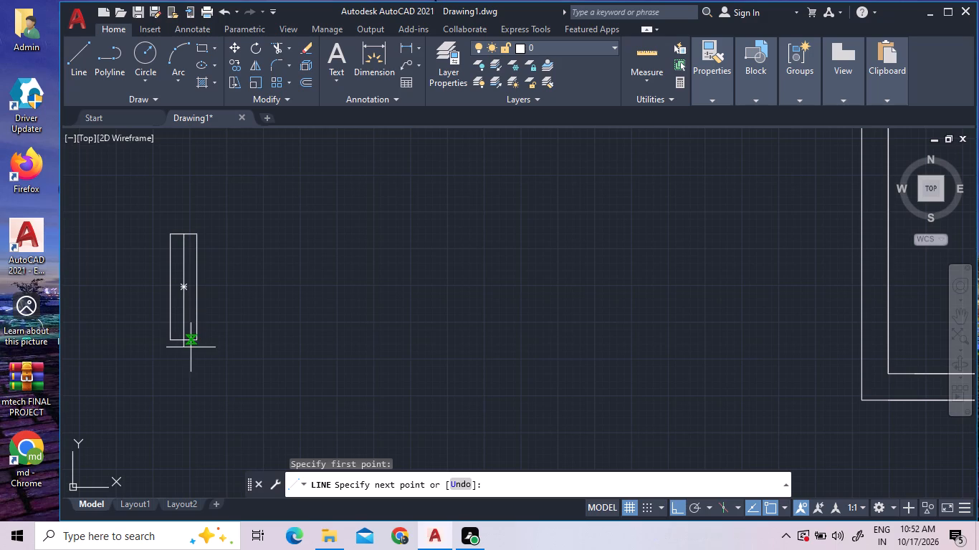
{"action": "left_click", "coordinate": [185, 343]}
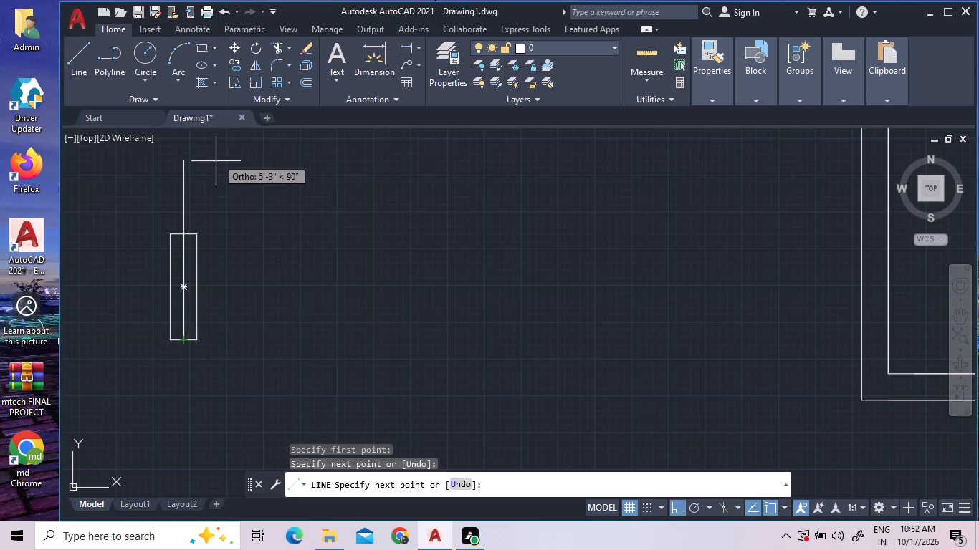
{"action": "right_click", "coordinate": [213, 182]}
{"action": "left_click", "coordinate": [226, 193]}
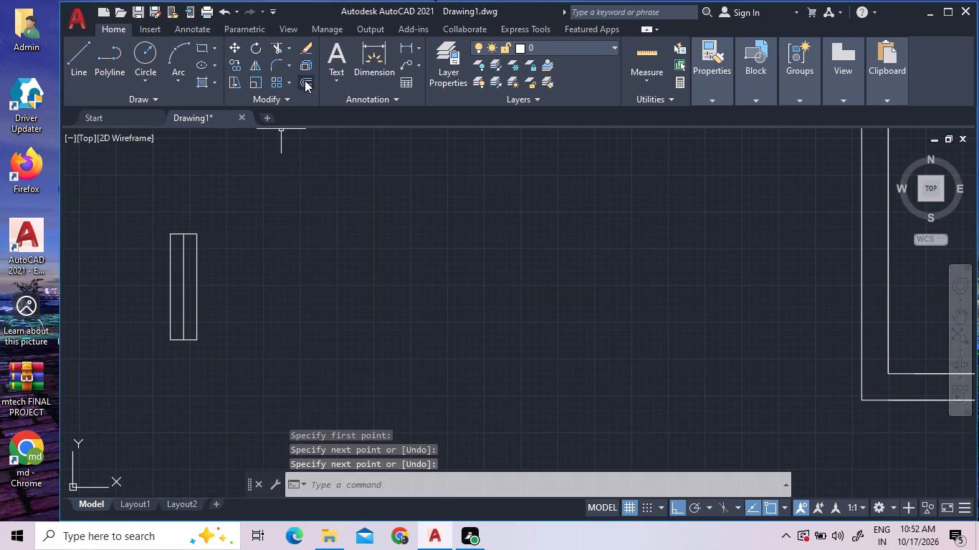
Offset the rectangle's vertical centre line 2" to both sides.
{"action": "left_click", "coordinate": [305, 80]}
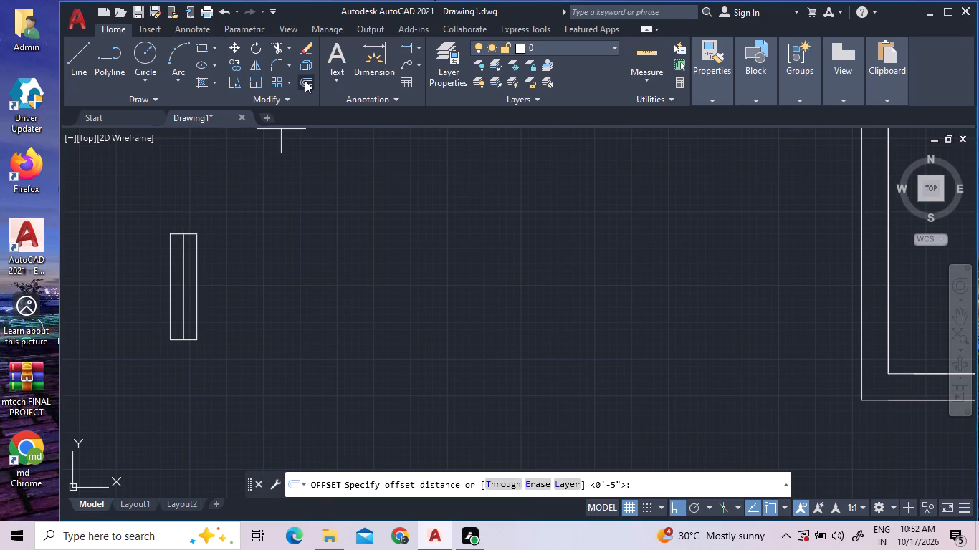
{"action": "type", "text": "2\""}
{"action": "key", "text": "Return"}
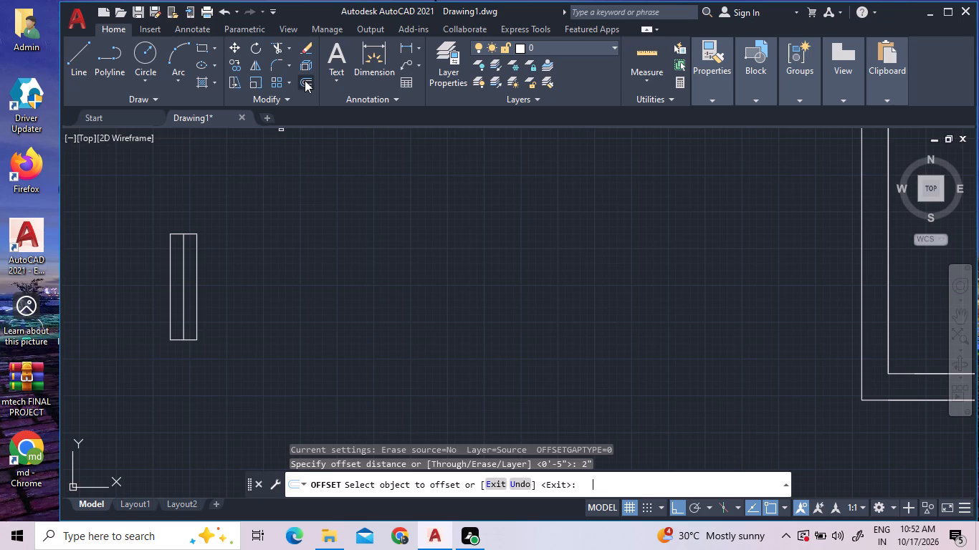
{"action": "left_click", "coordinate": [183, 282]}
{"action": "left_click", "coordinate": [175, 286]}
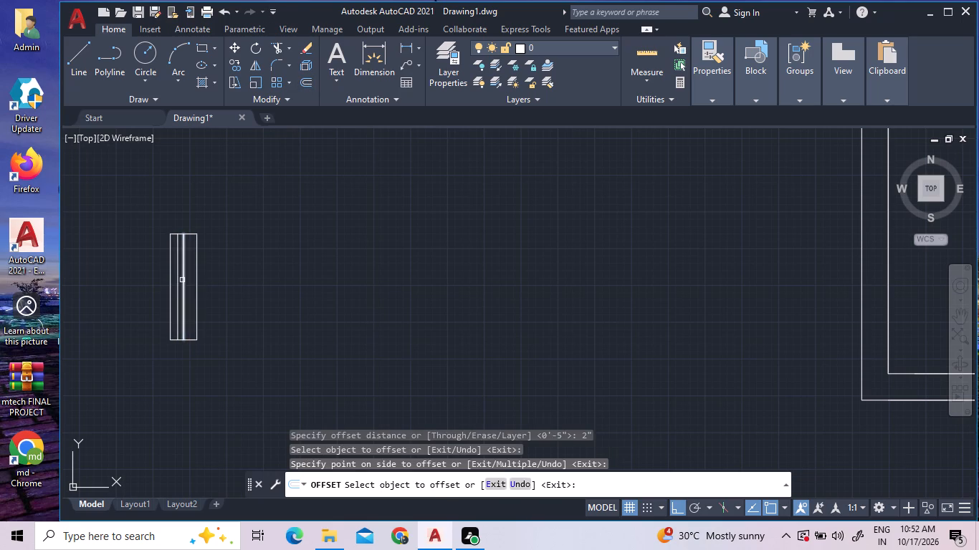
{"action": "left_click", "coordinate": [182, 280]}
{"action": "left_click", "coordinate": [192, 279]}
{"action": "right_click", "coordinate": [238, 243]}
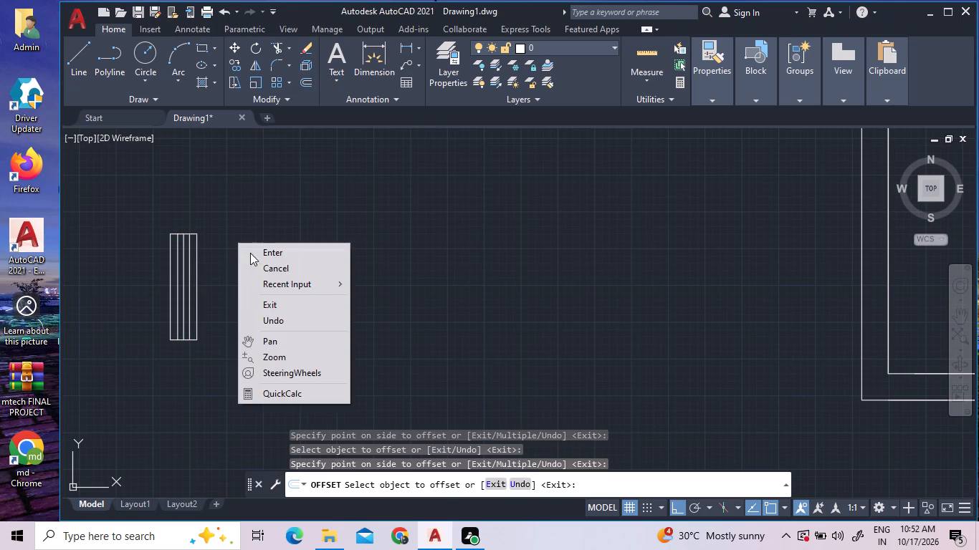
{"action": "left_click", "coordinate": [255, 251]}
Explode the window symbol made of the 9" by 3' rectangle and its three inner lines.
{"action": "left_click", "coordinate": [256, 344]}
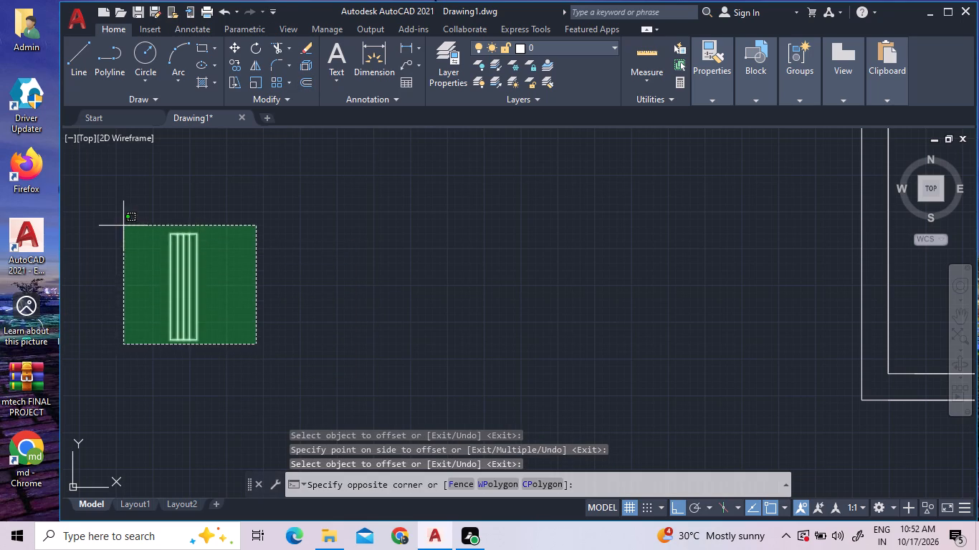
{"action": "left_click", "coordinate": [123, 225]}
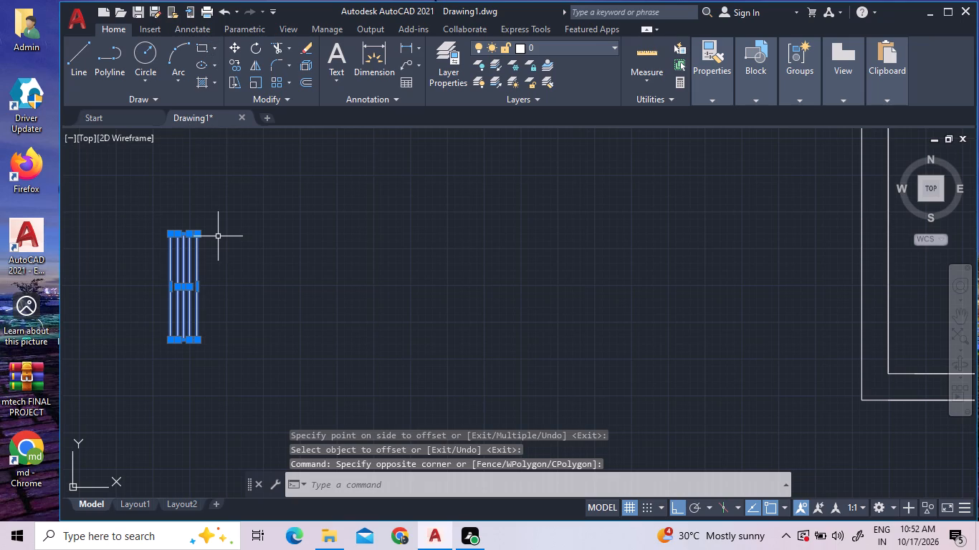
{"action": "type", "text": "x"}
{"action": "key", "text": "space"}
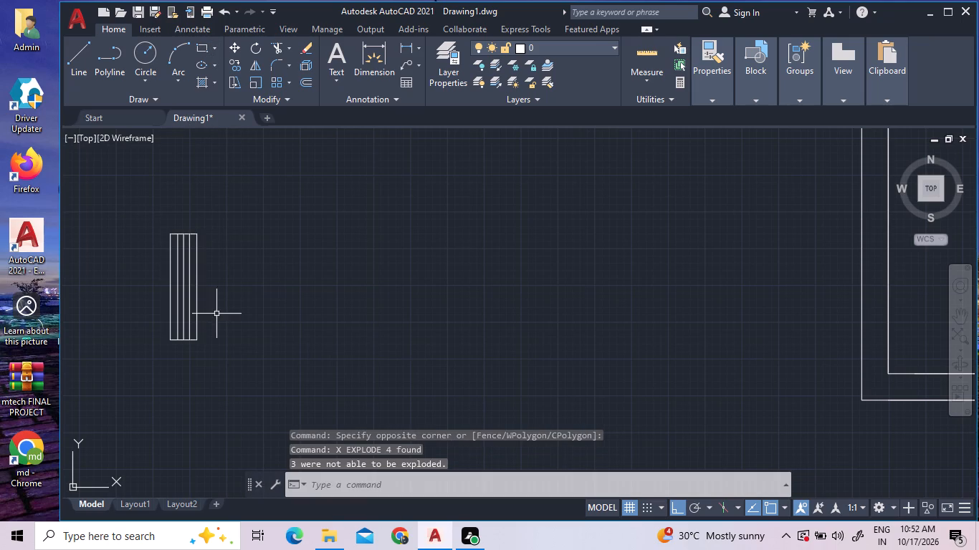
Copy the window symbol by its right edge's midpoint onto the outer line of the corner room's right wall, about midway along, with ortho off.
{"action": "left_click", "coordinate": [210, 372]}
{"action": "left_click", "coordinate": [134, 231]}
{"action": "right_click", "coordinate": [134, 231]}
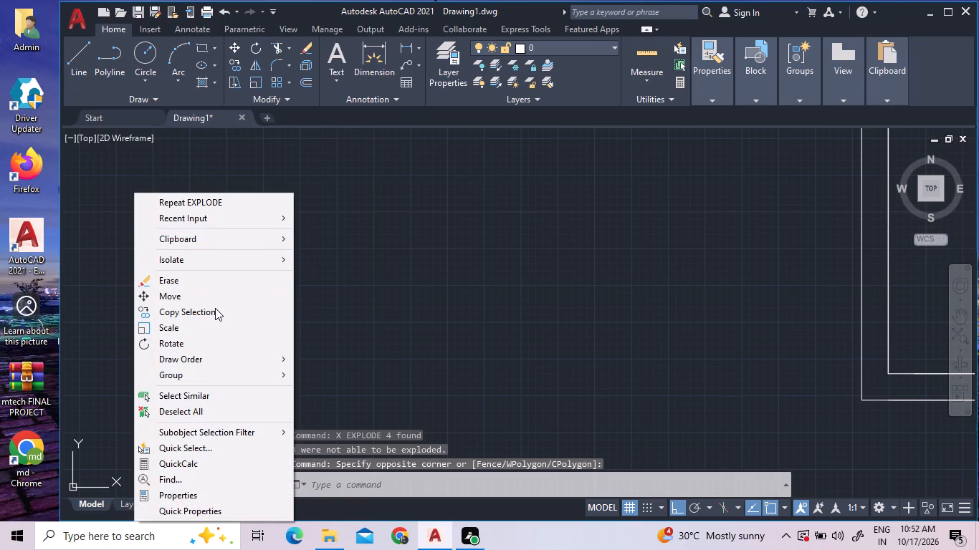
{"action": "left_click", "coordinate": [215, 308]}
{"action": "left_click", "coordinate": [195, 289]}
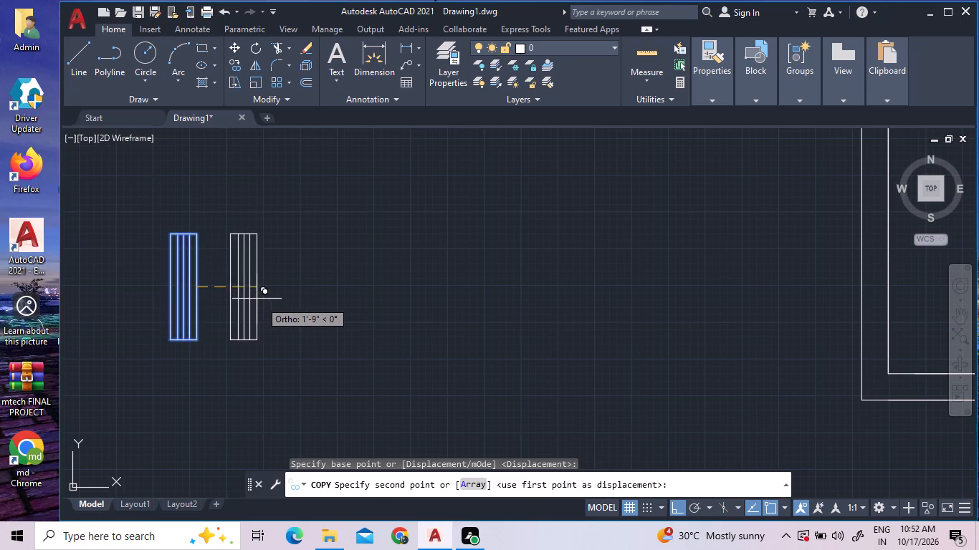
{"action": "scroll", "coordinate": [260, 300], "scroll_direction": "down", "scroll_amount": 3}
{"action": "scroll", "coordinate": [533, 279], "scroll_direction": "up", "scroll_amount": 1}
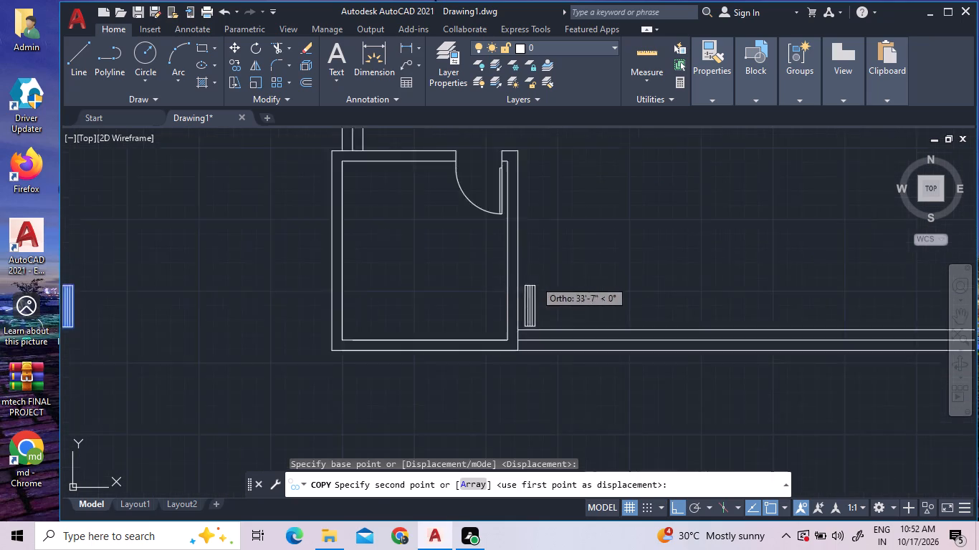
{"action": "scroll", "coordinate": [497, 271], "scroll_direction": "up", "scroll_amount": 1}
{"action": "key", "text": "F8"}
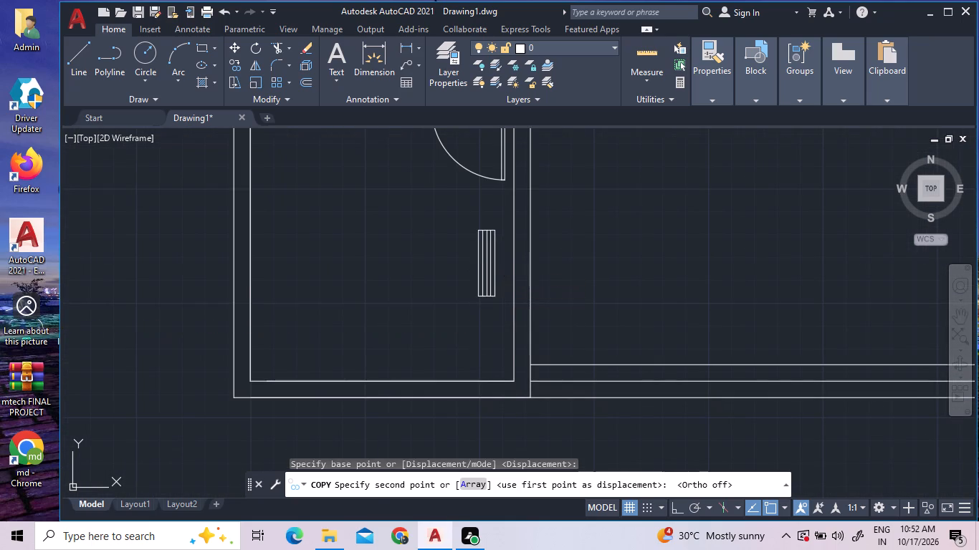
{"action": "scroll", "coordinate": [540, 255], "scroll_direction": "up", "scroll_amount": 3}
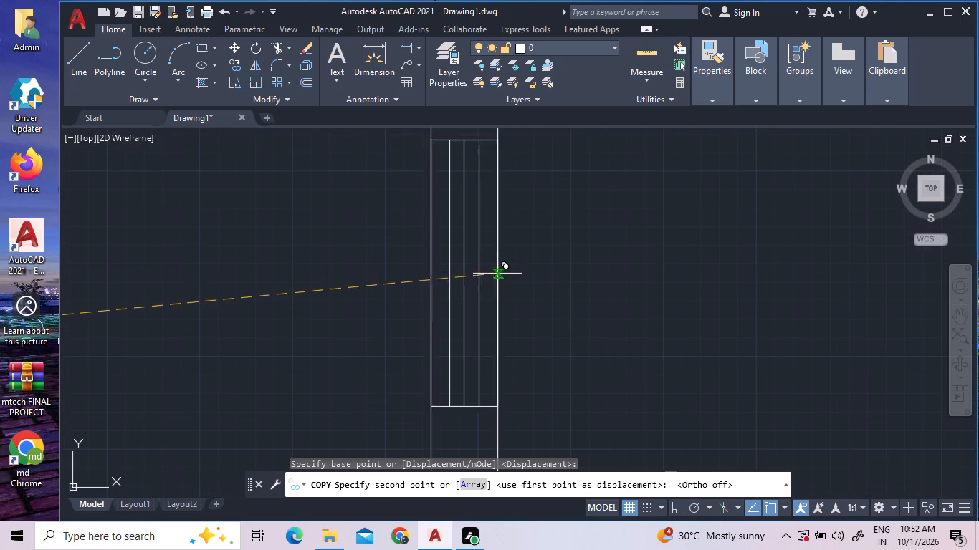
{"action": "scroll", "coordinate": [497, 274], "scroll_direction": "up", "scroll_amount": 2}
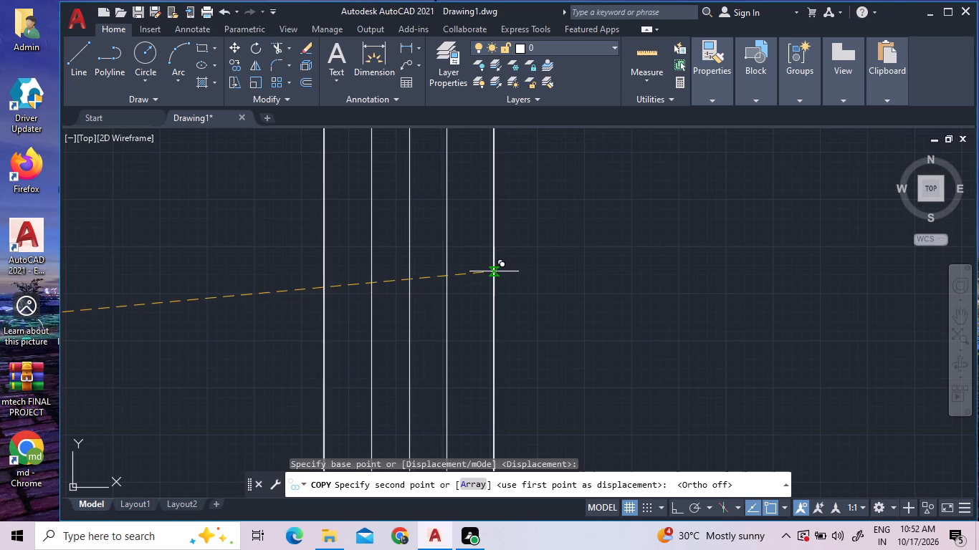
{"action": "scroll", "coordinate": [494, 271], "scroll_direction": "up", "scroll_amount": 4}
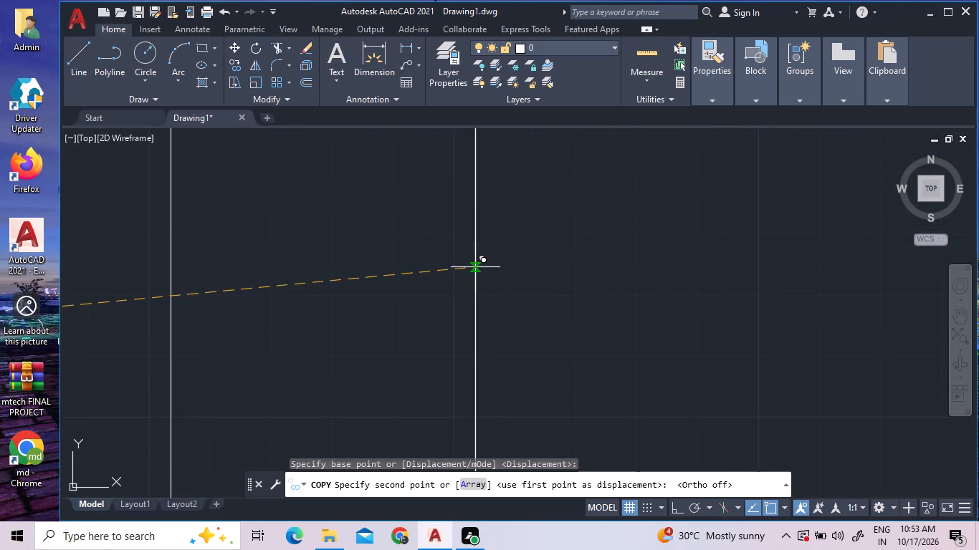
{"action": "double_click", "coordinate": [475, 267]}
{"action": "scroll", "coordinate": [495, 309], "scroll_direction": "down", "scroll_amount": 2}
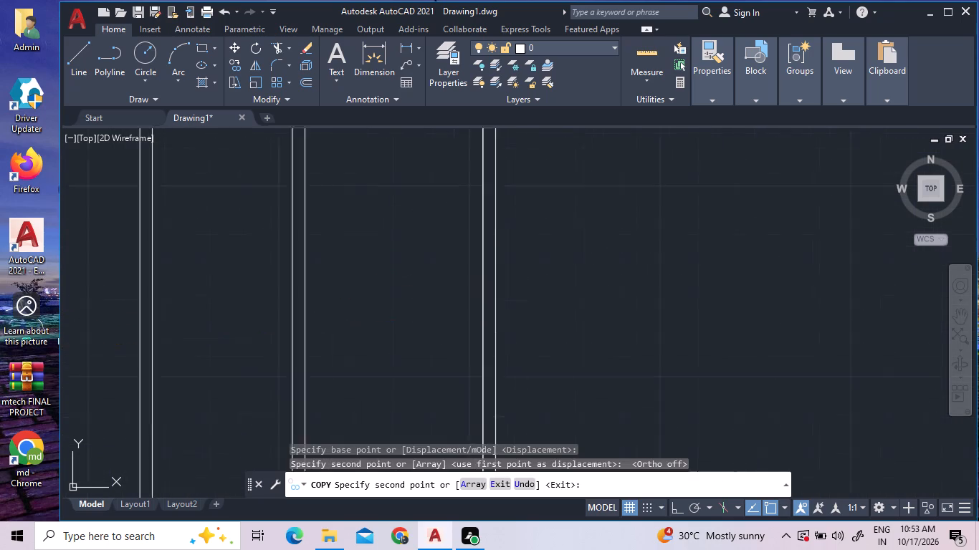
{"action": "scroll", "coordinate": [495, 309], "scroll_direction": "down", "scroll_amount": 2}
{"action": "scroll", "coordinate": [448, 266], "scroll_direction": "down", "scroll_amount": 1}
{"action": "scroll", "coordinate": [242, 277], "scroll_direction": "down", "scroll_amount": 2}
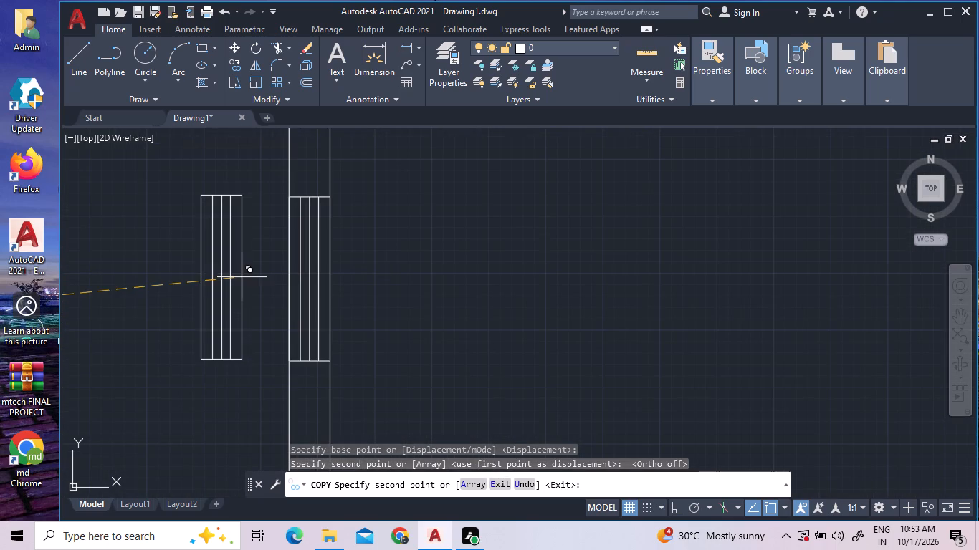
{"action": "key", "text": "Escape"}
Draw a 9" by 5" rectangle inside the hall's bottom wall, starting at the corner room's lower-right outer corner.
{"action": "scroll", "coordinate": [174, 300], "scroll_direction": "down", "scroll_amount": 1}
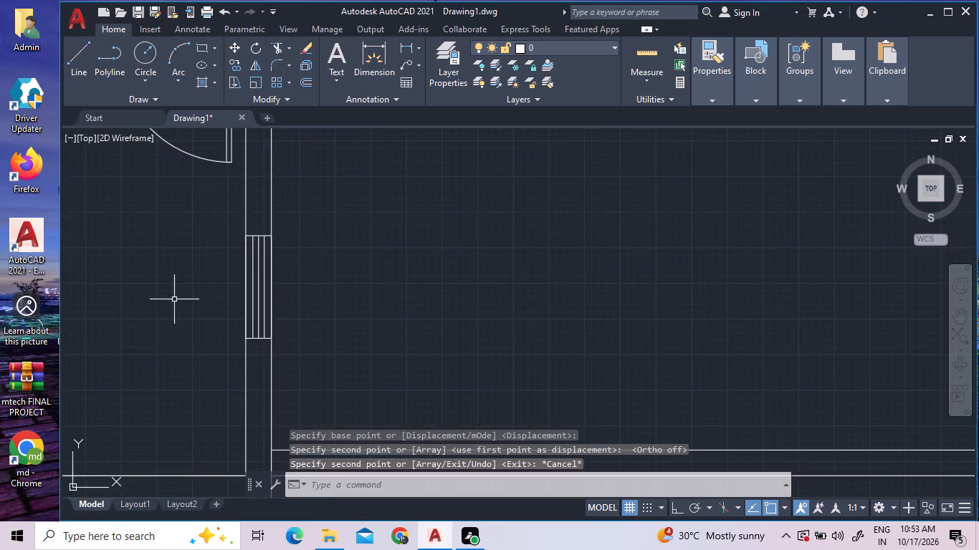
{"action": "scroll", "coordinate": [175, 299], "scroll_direction": "down", "scroll_amount": 1}
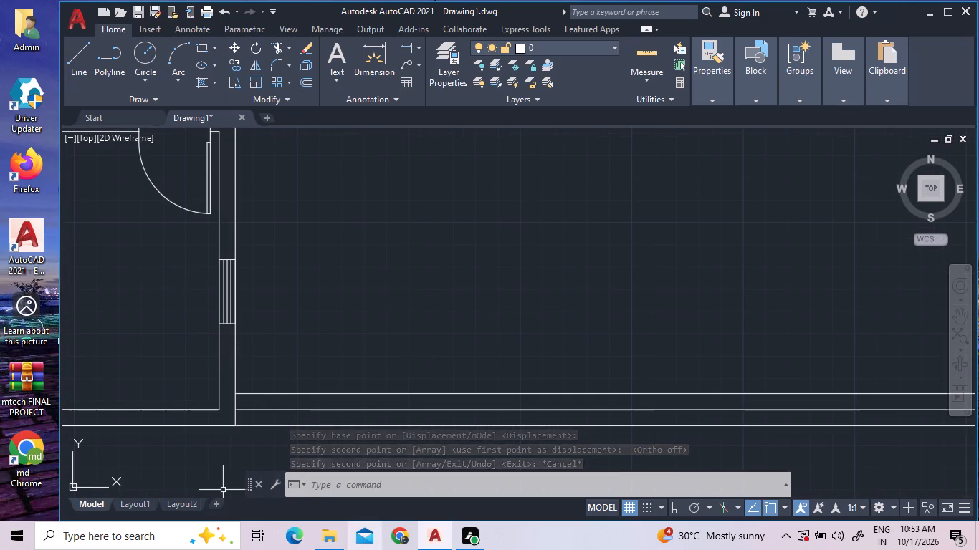
{"action": "scroll", "coordinate": [285, 332], "scroll_direction": "down", "scroll_amount": 1}
{"action": "scroll", "coordinate": [330, 395], "scroll_direction": "up", "scroll_amount": 1}
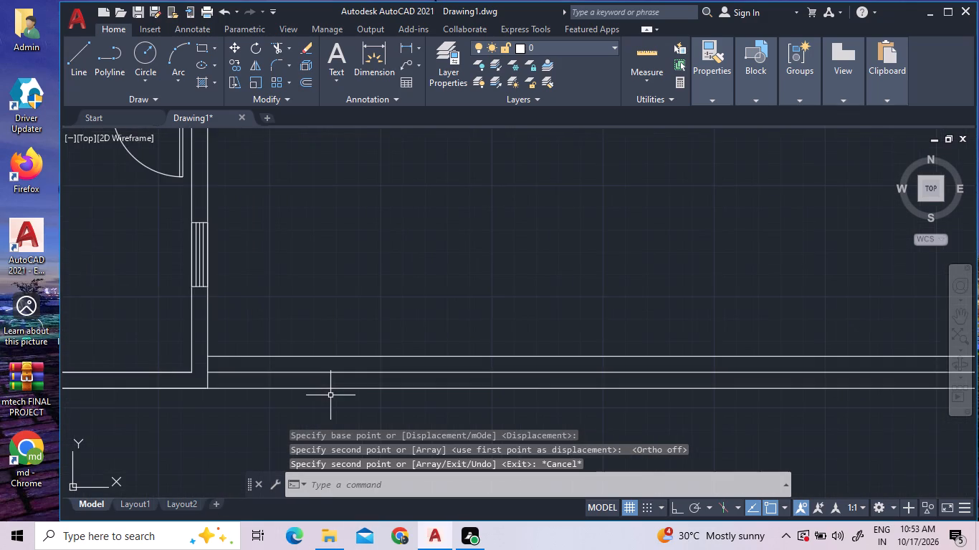
{"action": "scroll", "coordinate": [330, 395], "scroll_direction": "up", "scroll_amount": 1}
{"action": "left_click", "coordinate": [201, 41]}
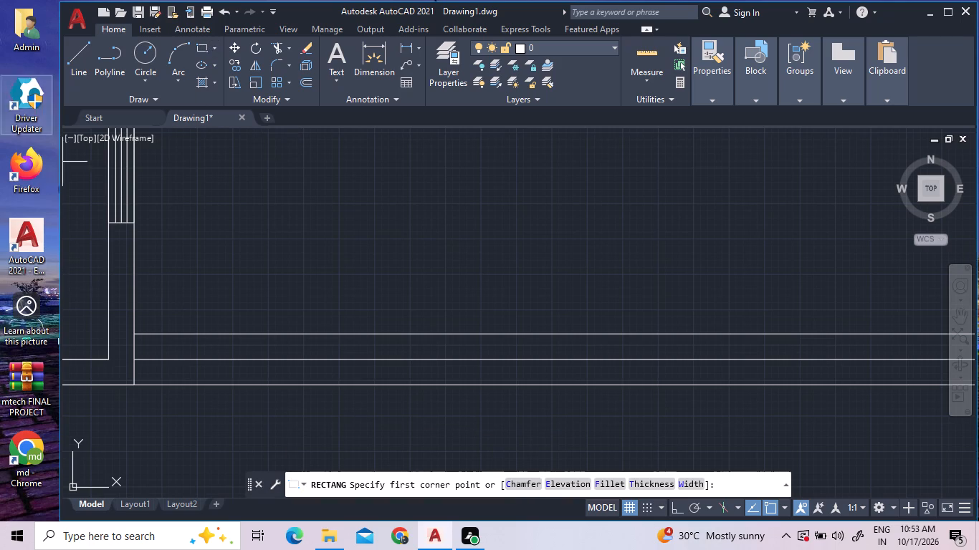
{"action": "right_click", "coordinate": [774, 261]}
{"action": "left_click", "coordinate": [784, 269]}
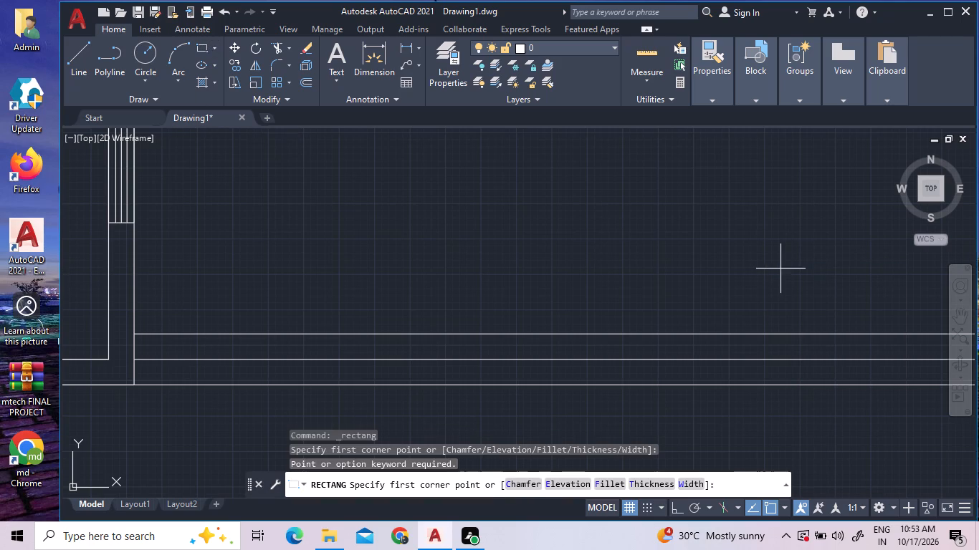
{"action": "left_click", "coordinate": [132, 389]}
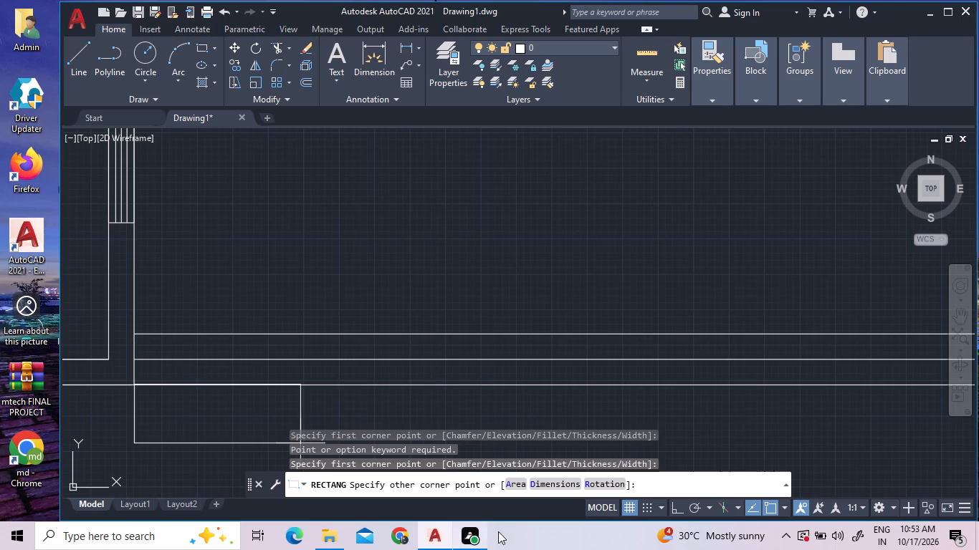
{"action": "left_click", "coordinate": [568, 481]}
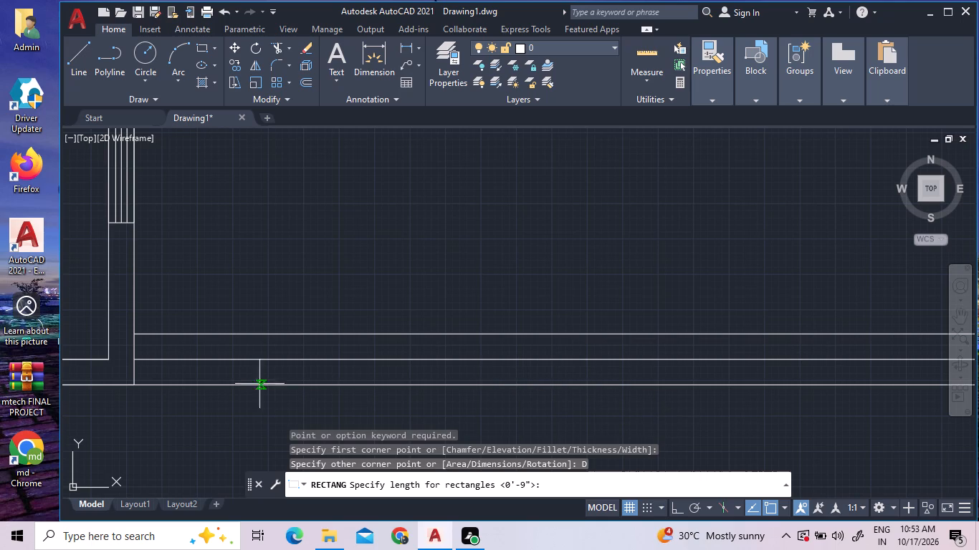
{"action": "right_click", "coordinate": [362, 303]}
{"action": "type", "text": "5\""}
{"action": "key", "text": "Return"}
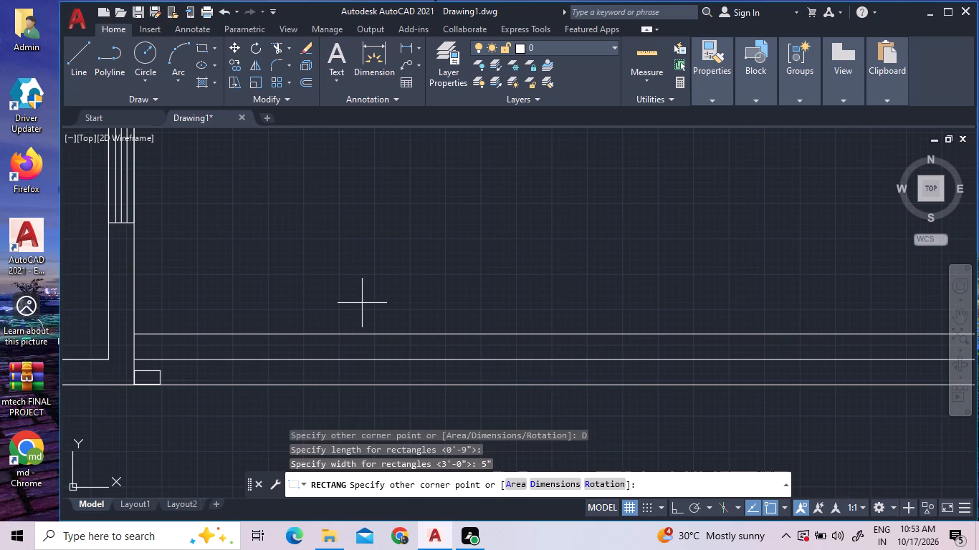
{"action": "left_click", "coordinate": [151, 370]}
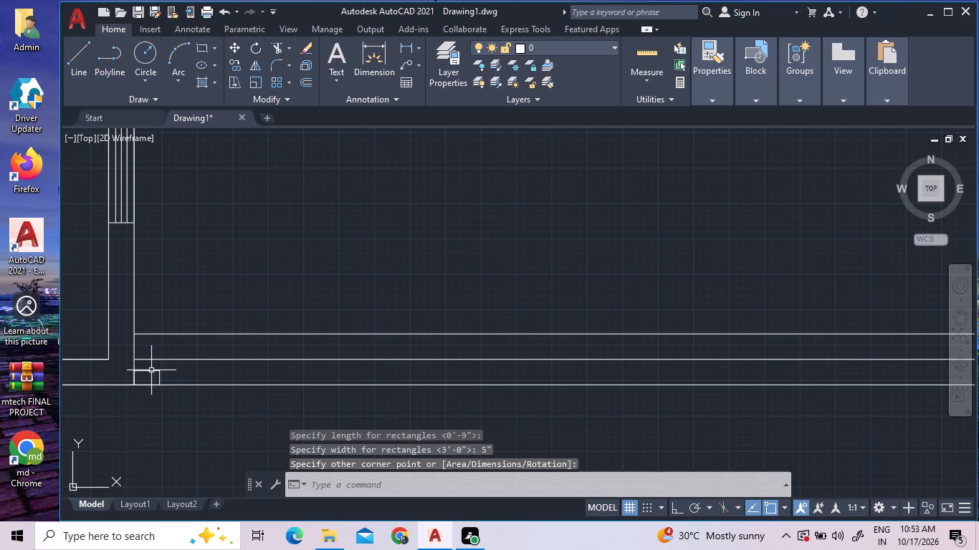
{"action": "right_click", "coordinate": [145, 372]}
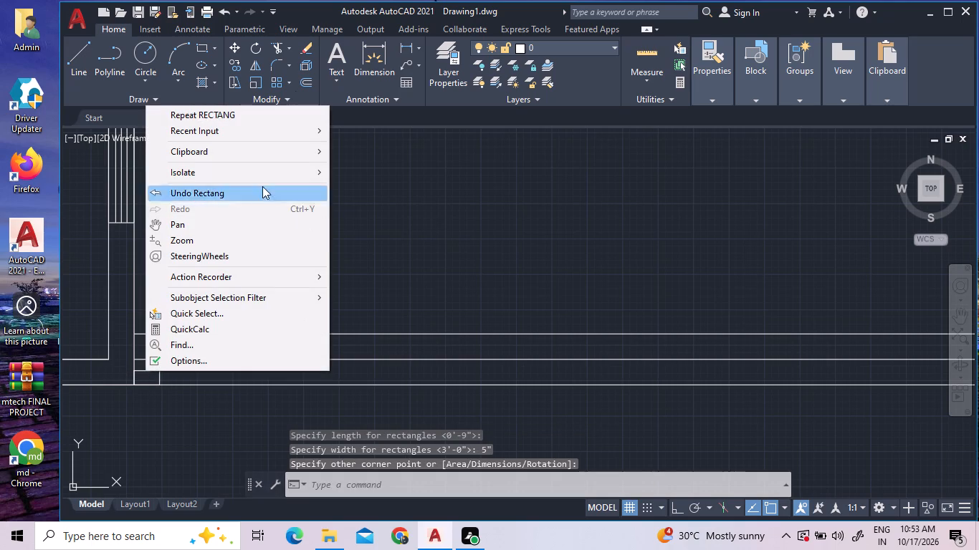
Measure the sides and area of the small rectangle at the corner room's lower-right outer corner.
{"action": "left_click", "coordinate": [423, 155]}
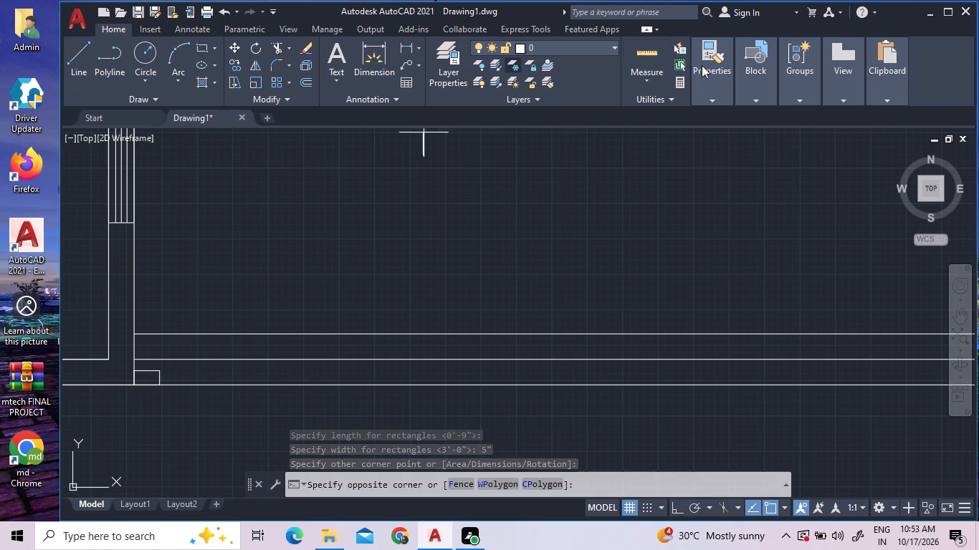
{"action": "left_click", "coordinate": [635, 52]}
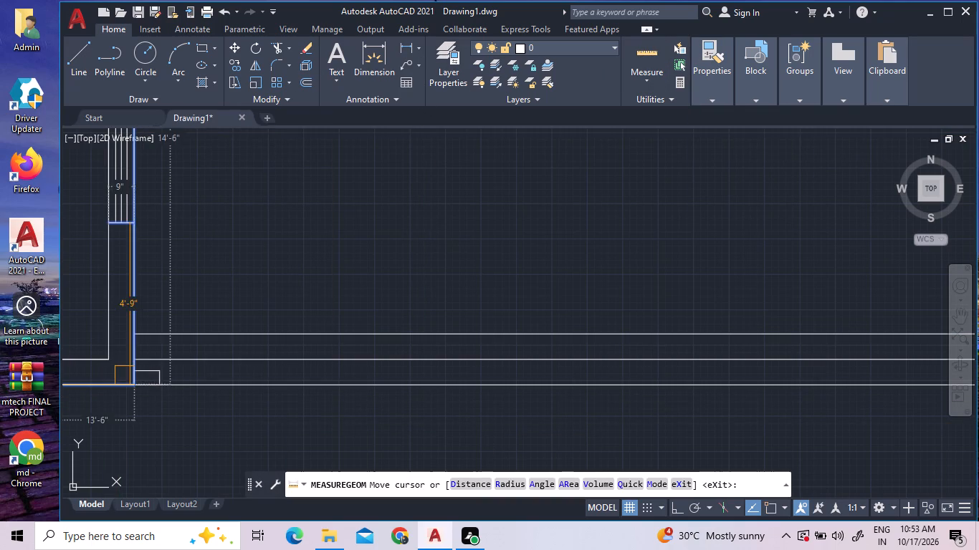
{"action": "scroll", "coordinate": [124, 391], "scroll_direction": "up", "scroll_amount": 4}
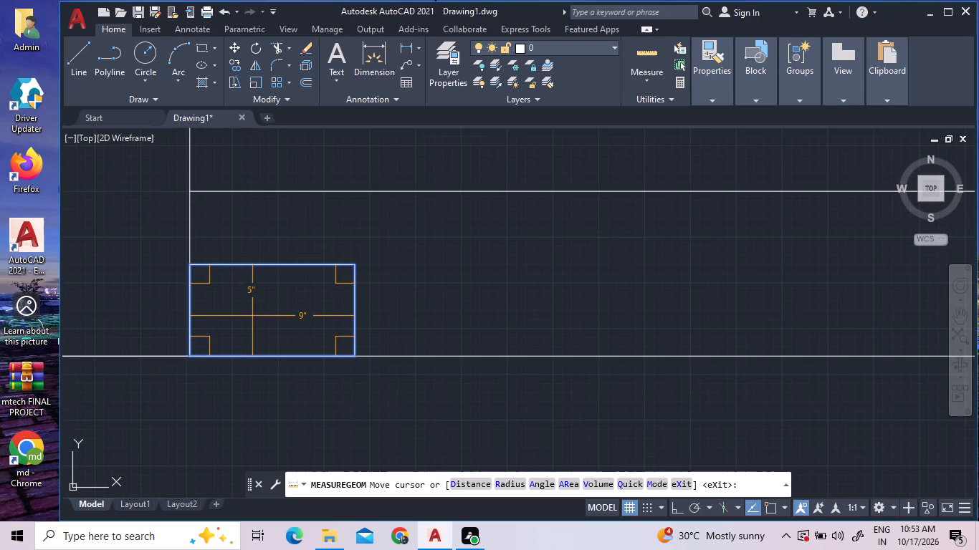
{"action": "double_click", "coordinate": [252, 316]}
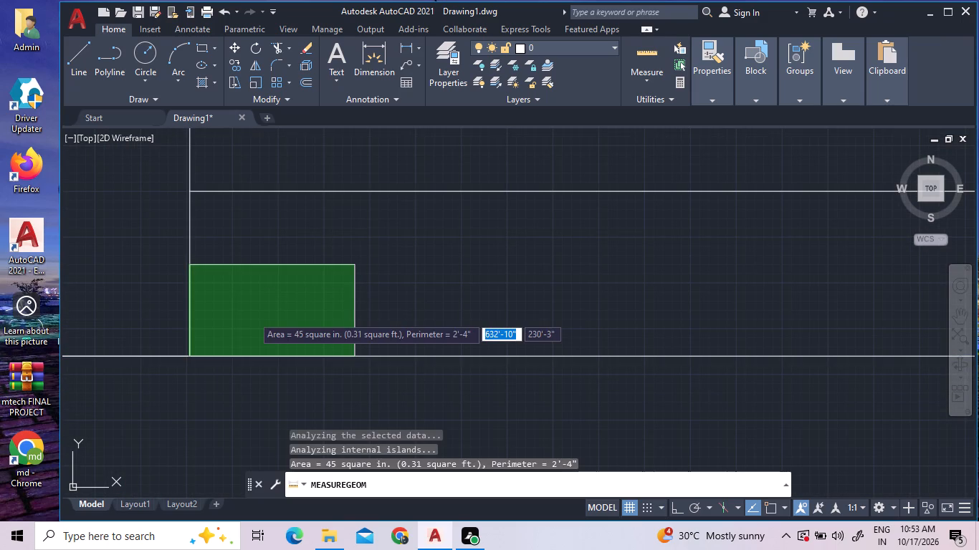
{"action": "triple_click", "coordinate": [252, 316]}
{"action": "left_click", "coordinate": [252, 316]}
{"action": "right_click", "coordinate": [398, 276]}
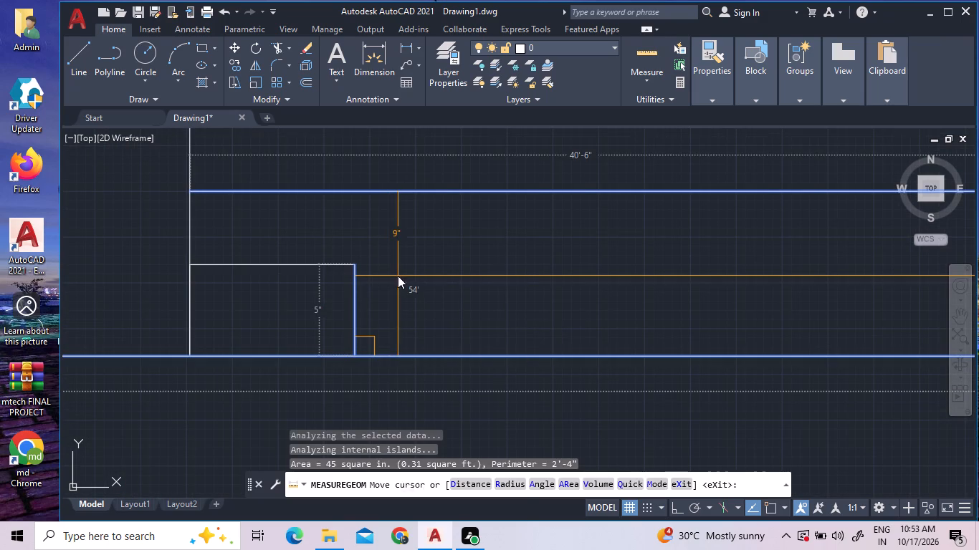
{"action": "left_click", "coordinate": [427, 255]}
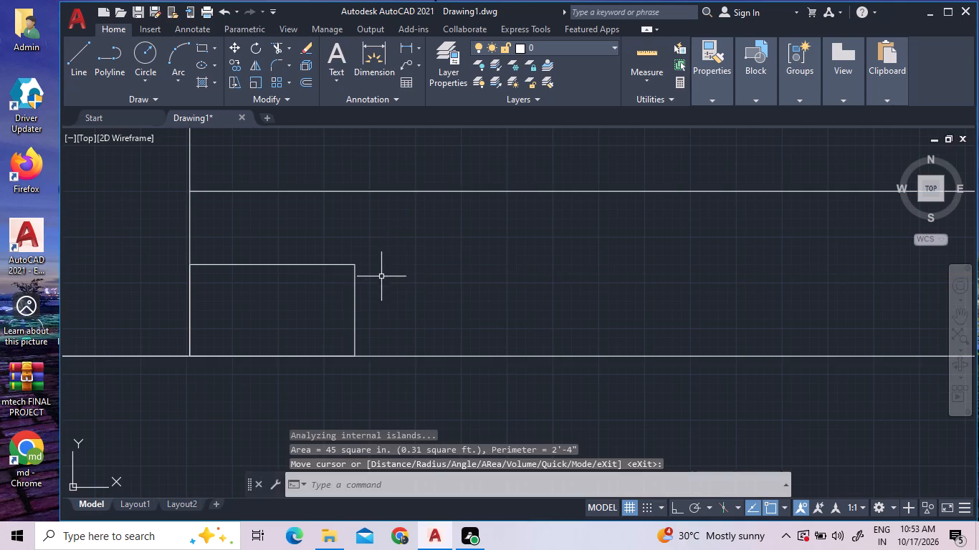
Erase the 9" by 5" rectangle inside the hall's bottom wall.
{"action": "left_click", "coordinate": [373, 288]}
{"action": "left_click", "coordinate": [313, 268]}
{"action": "right_click", "coordinate": [313, 268]}
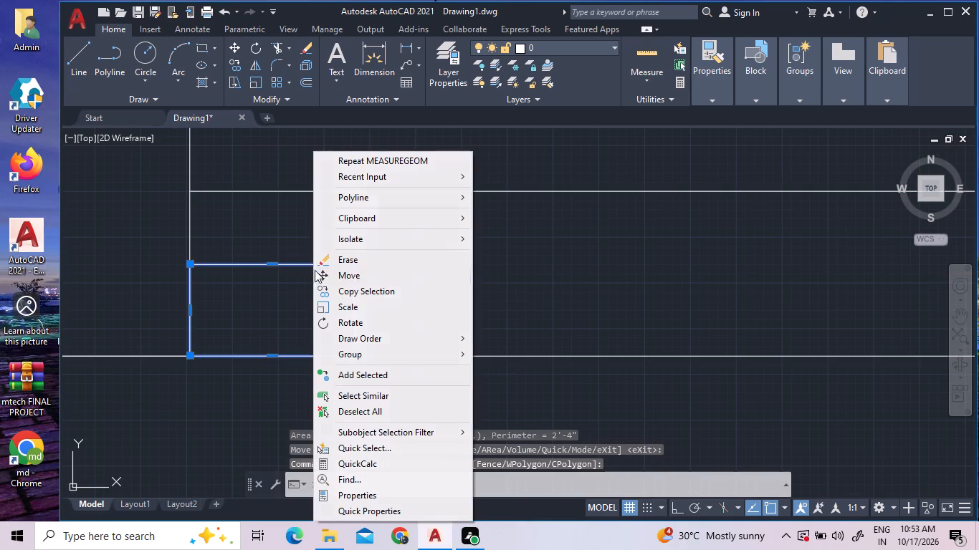
{"action": "double_click", "coordinate": [387, 258]}
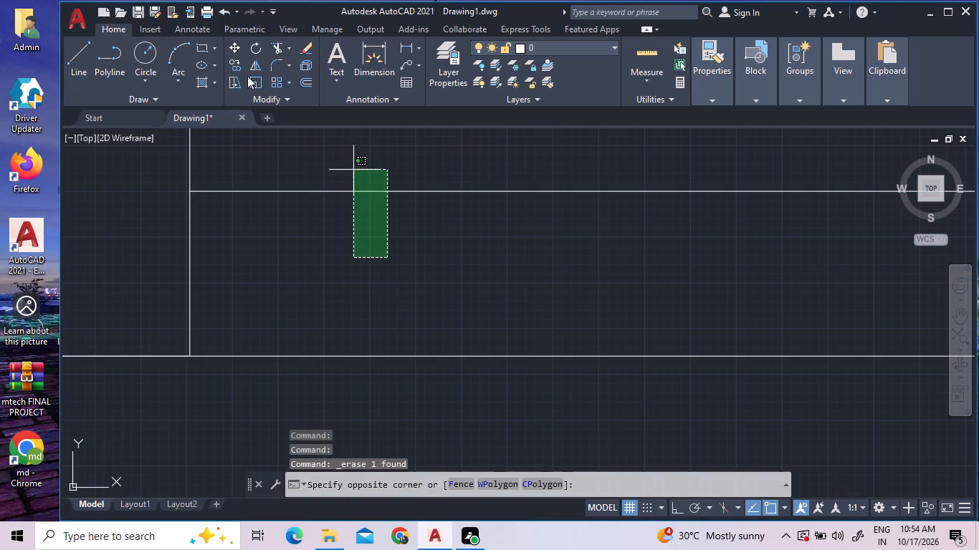
Draw a 5" by 9" rectangle spanning the hall's bottom wall thickness, starting at the corner room's lower-right outer corner.
{"action": "left_click", "coordinate": [204, 54]}
{"action": "double_click", "coordinate": [201, 47]}
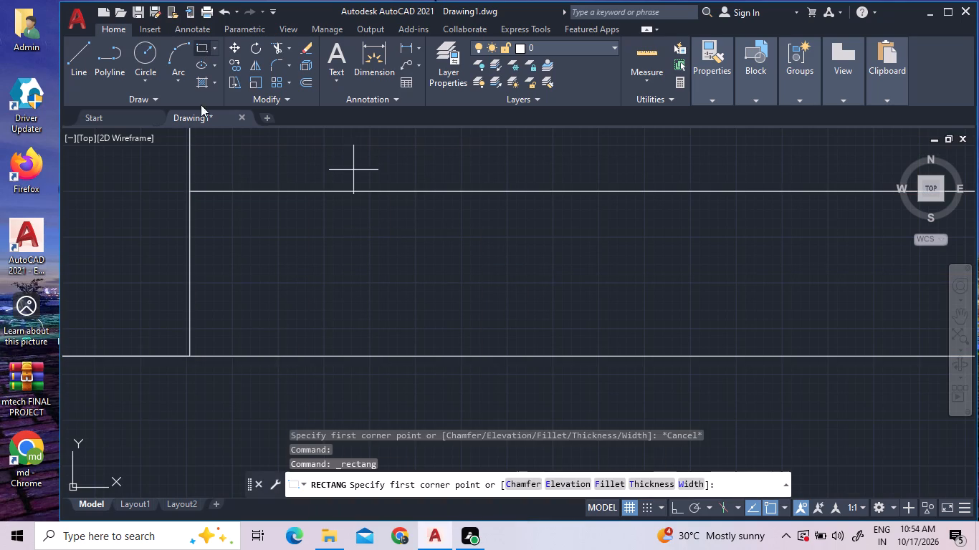
{"action": "double_click", "coordinate": [190, 352]}
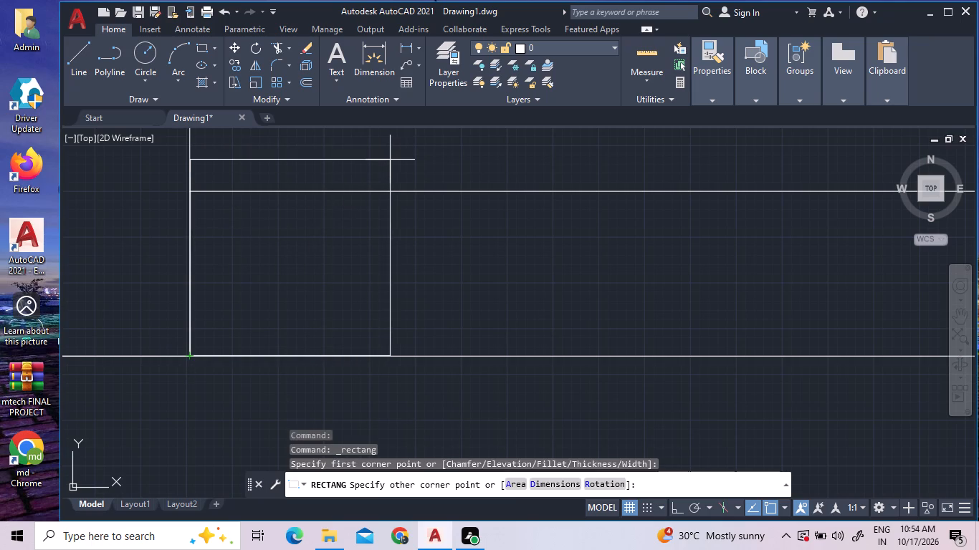
{"action": "scroll", "coordinate": [390, 160], "scroll_direction": "down", "scroll_amount": 4}
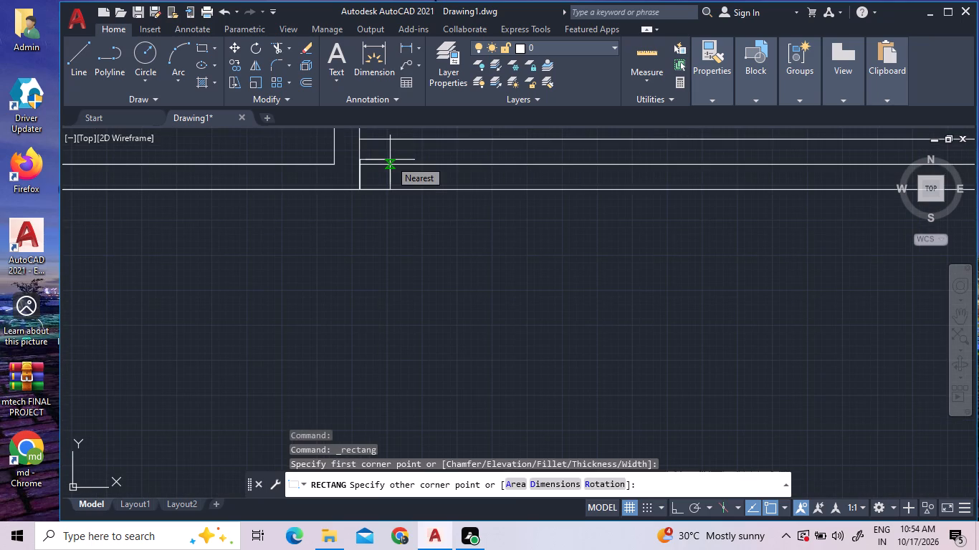
{"action": "left_click", "coordinate": [563, 481]}
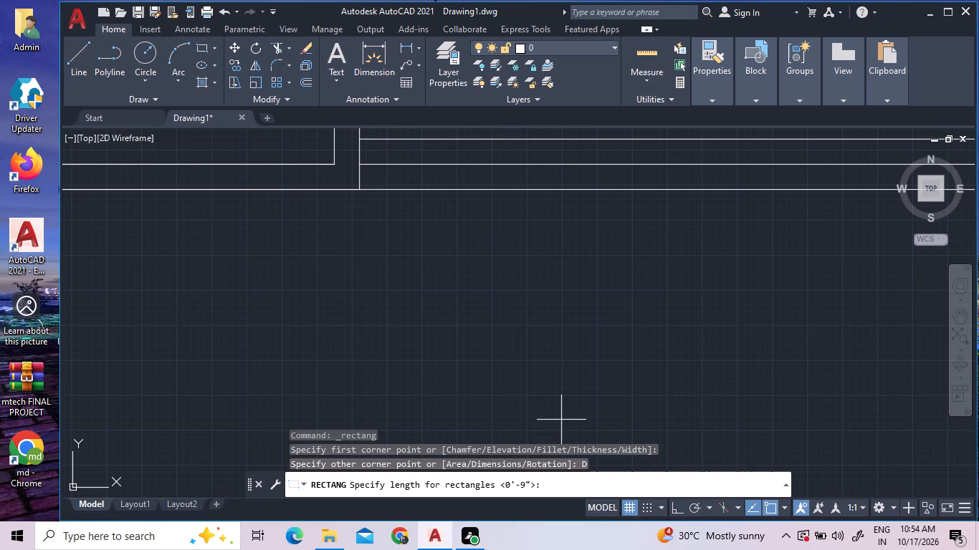
{"action": "type", "text": "5\""}
{"action": "key", "text": "Return"}
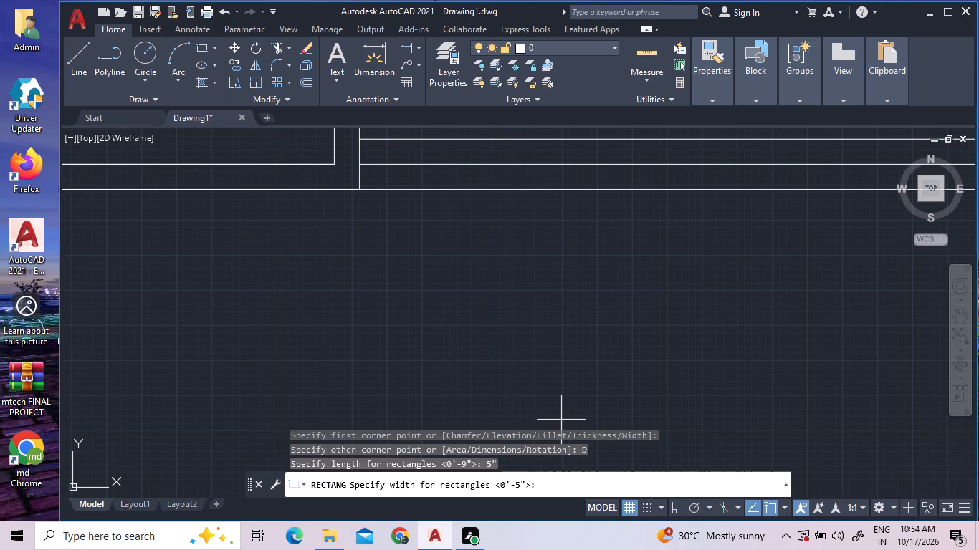
{"action": "type", "text": "9\""}
{"action": "key", "text": "Return"}
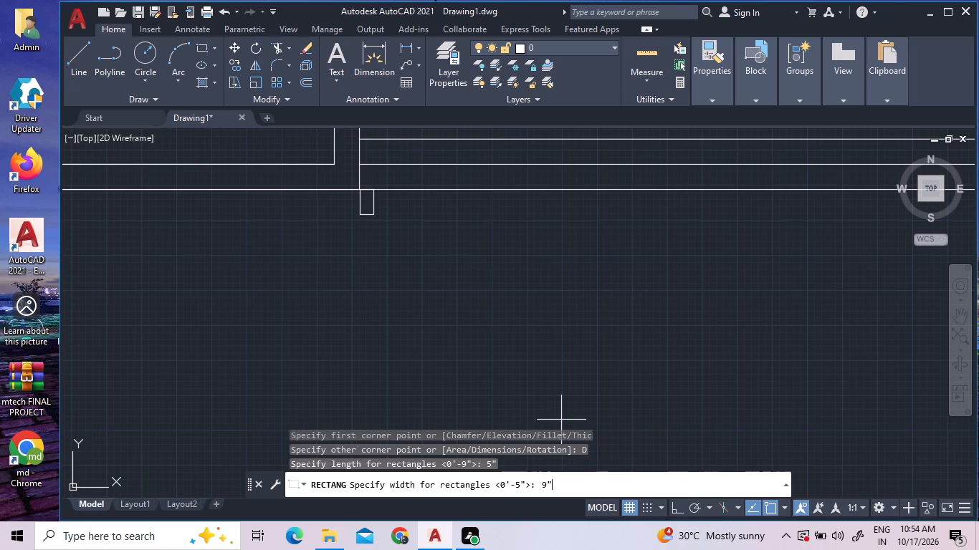
{"action": "scroll", "coordinate": [479, 289], "scroll_direction": "down", "scroll_amount": 1}
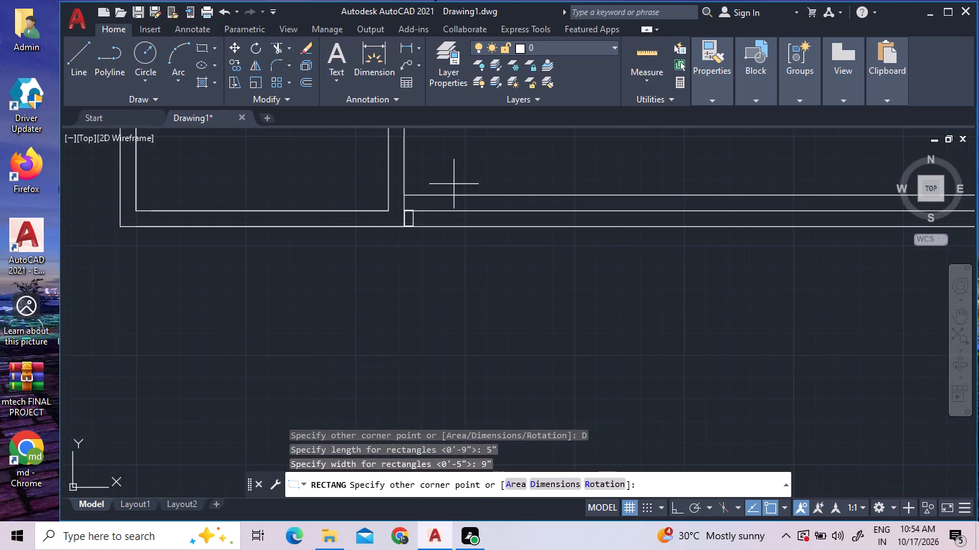
{"action": "scroll", "coordinate": [446, 213], "scroll_direction": "up", "scroll_amount": 4}
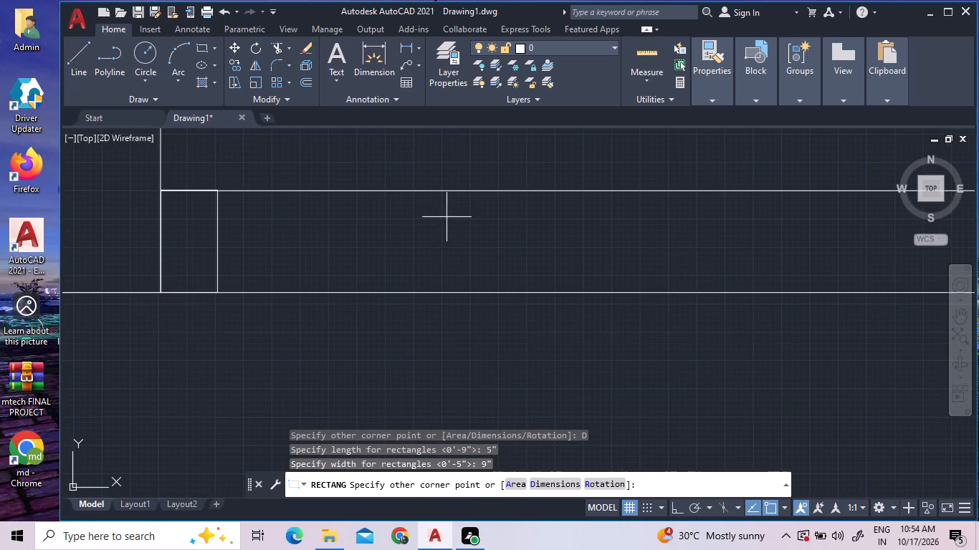
{"action": "left_click", "coordinate": [443, 220]}
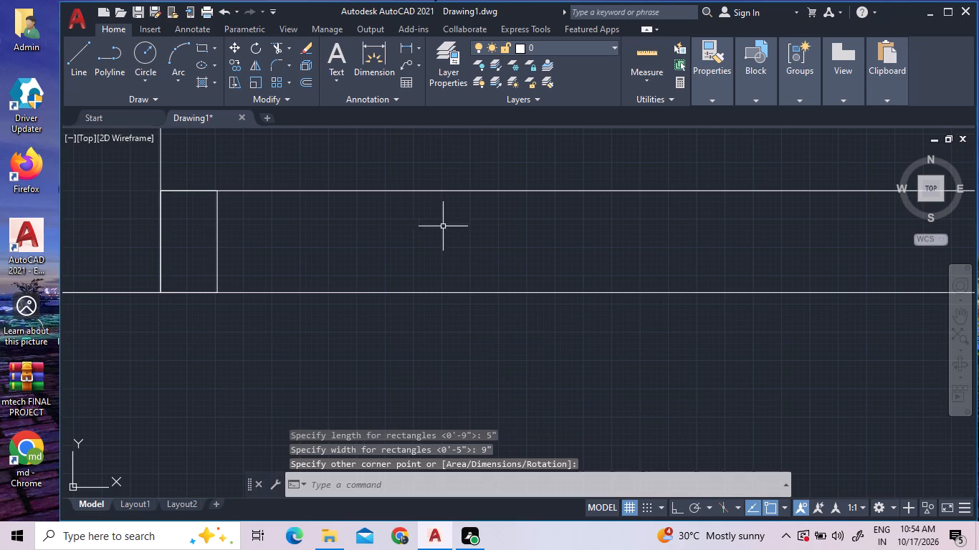
Erase the extra horizontal line just above the hall's bottom wall, running from the corner room to the hall's right wall.
{"action": "scroll", "coordinate": [444, 271], "scroll_direction": "down", "scroll_amount": 2}
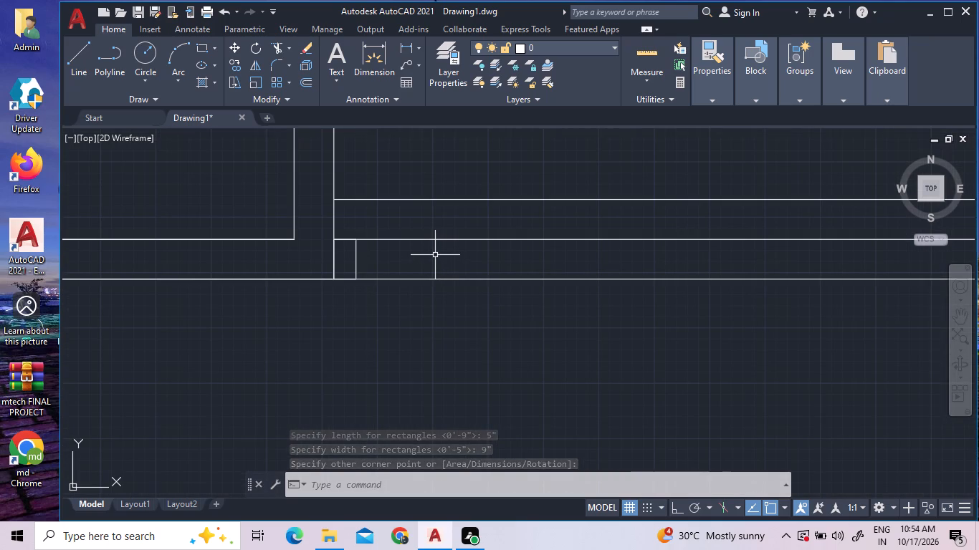
{"action": "double_click", "coordinate": [424, 198]}
{"action": "scroll", "coordinate": [430, 285], "scroll_direction": "down", "scroll_amount": 4}
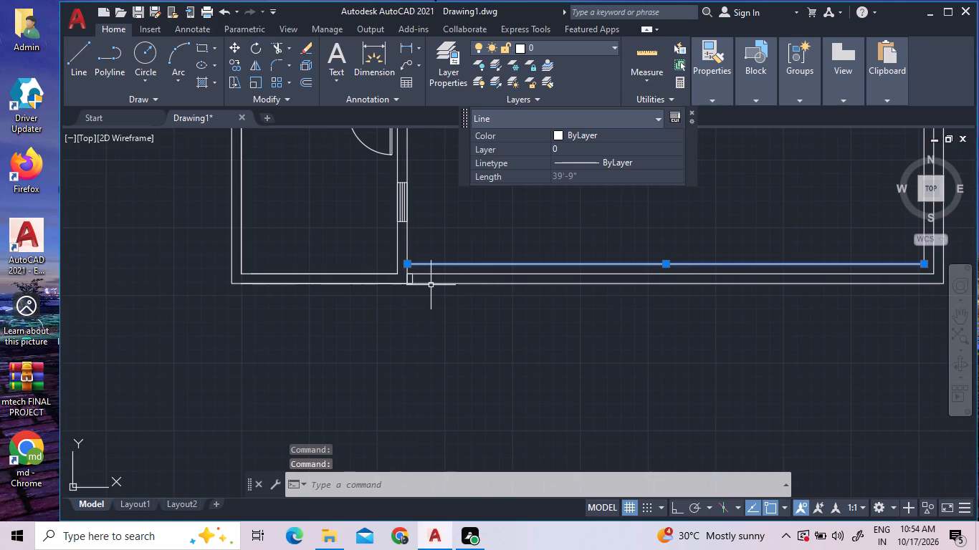
{"action": "right_click", "coordinate": [481, 237]}
{"action": "left_click", "coordinate": [502, 257]}
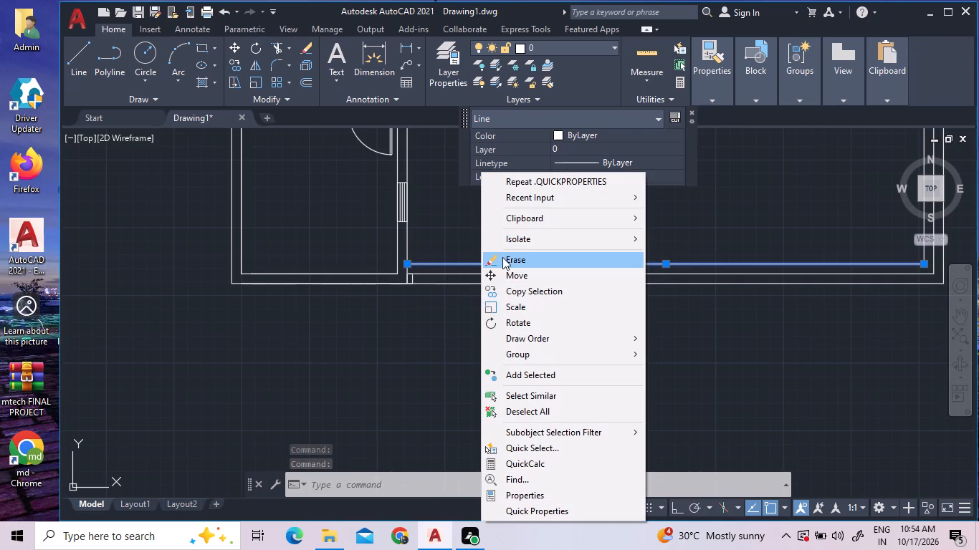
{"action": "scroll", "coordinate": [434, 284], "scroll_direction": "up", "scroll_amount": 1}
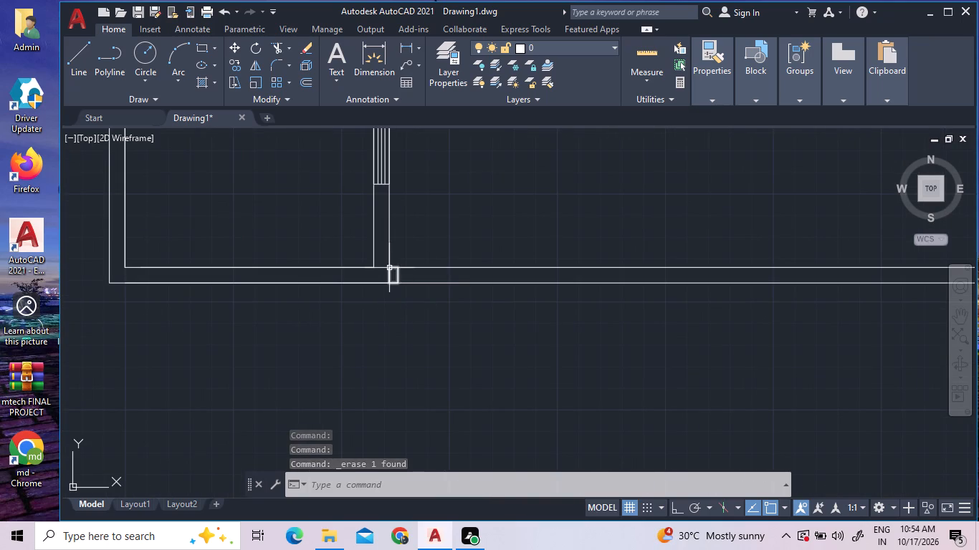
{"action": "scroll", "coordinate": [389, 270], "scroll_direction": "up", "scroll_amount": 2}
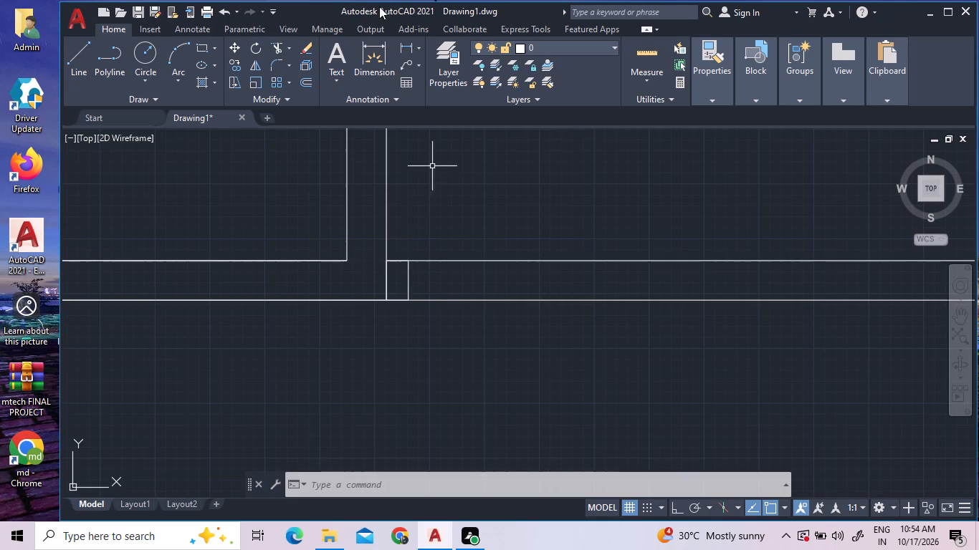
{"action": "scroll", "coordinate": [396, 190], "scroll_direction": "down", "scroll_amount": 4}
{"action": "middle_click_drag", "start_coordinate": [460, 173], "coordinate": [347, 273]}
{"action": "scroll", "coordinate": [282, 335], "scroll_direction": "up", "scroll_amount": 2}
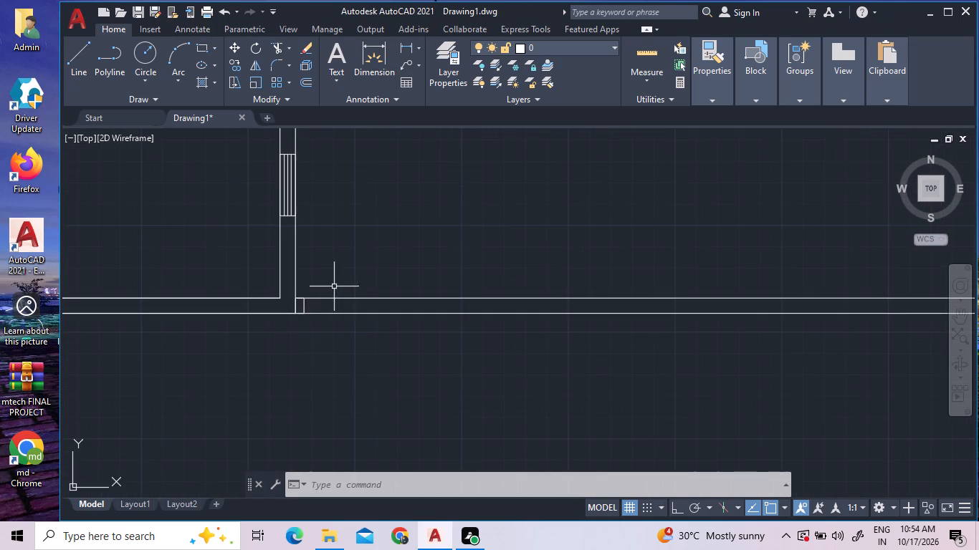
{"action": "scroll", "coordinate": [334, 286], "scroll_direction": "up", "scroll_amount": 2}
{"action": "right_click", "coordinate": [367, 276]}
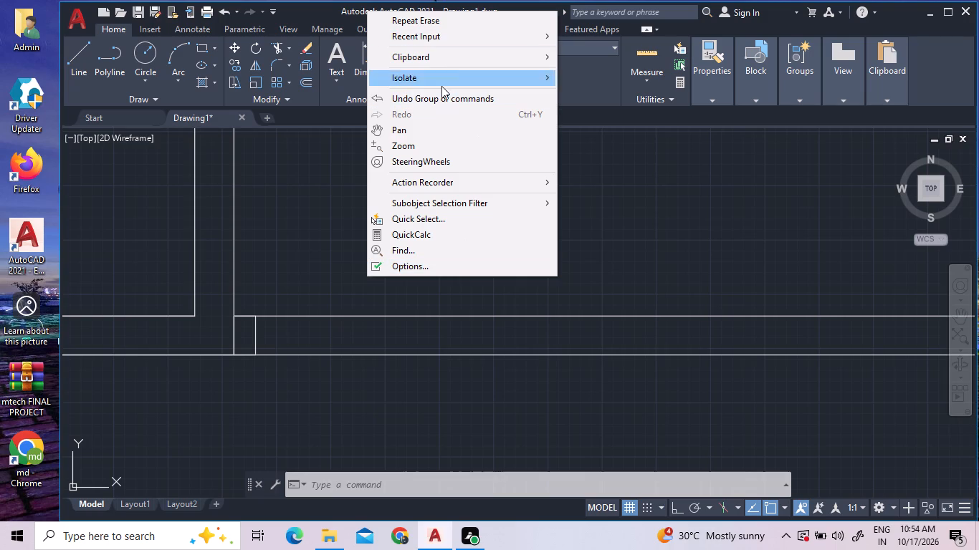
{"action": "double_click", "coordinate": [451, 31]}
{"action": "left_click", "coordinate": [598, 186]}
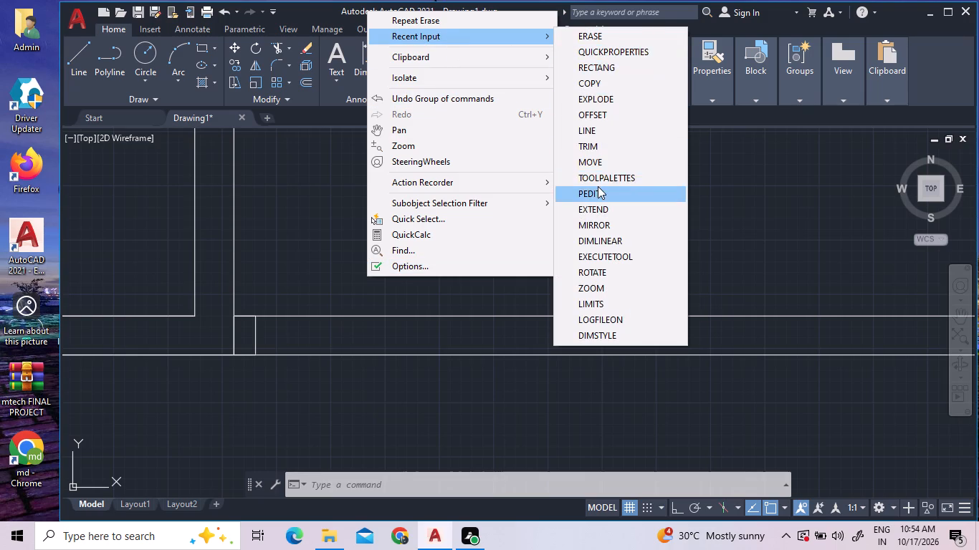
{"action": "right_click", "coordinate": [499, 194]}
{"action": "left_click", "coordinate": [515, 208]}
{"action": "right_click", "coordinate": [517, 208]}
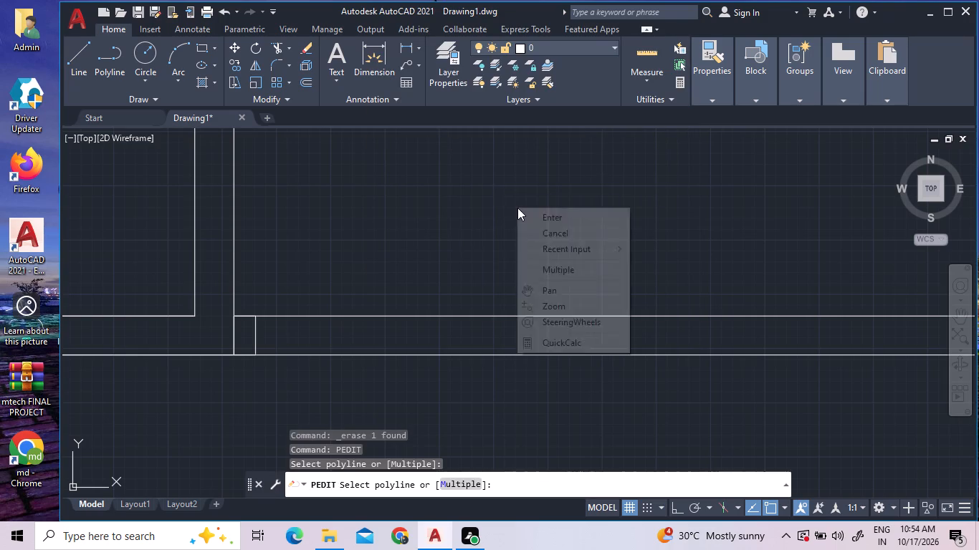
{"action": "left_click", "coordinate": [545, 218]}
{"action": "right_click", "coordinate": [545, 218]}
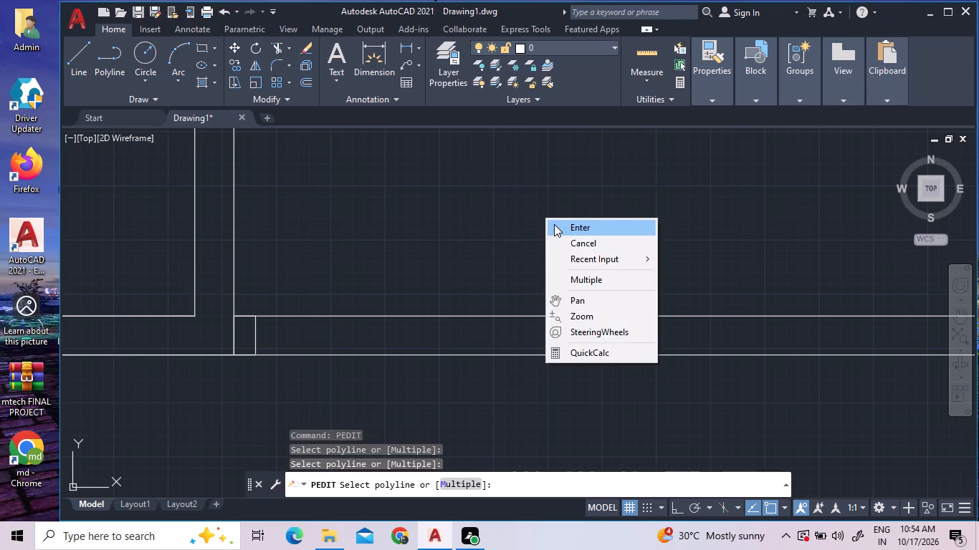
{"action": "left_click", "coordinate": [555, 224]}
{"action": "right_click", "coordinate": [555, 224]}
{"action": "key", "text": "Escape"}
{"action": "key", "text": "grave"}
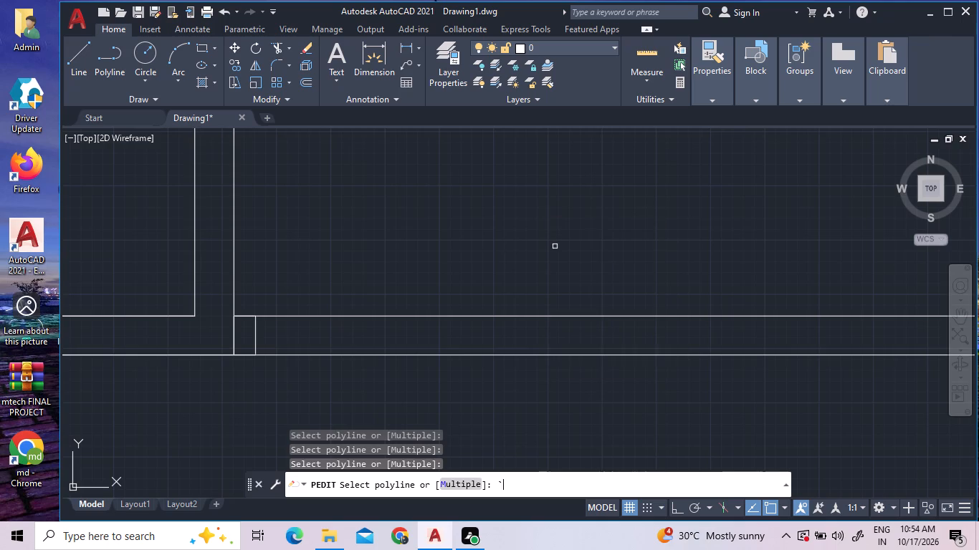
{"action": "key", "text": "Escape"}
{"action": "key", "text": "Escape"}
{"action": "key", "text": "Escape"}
Insert a Door - Imperial block from the tool palettes into the open hall area, up and to the right of the corner room.
{"action": "right_click", "coordinate": [351, 230]}
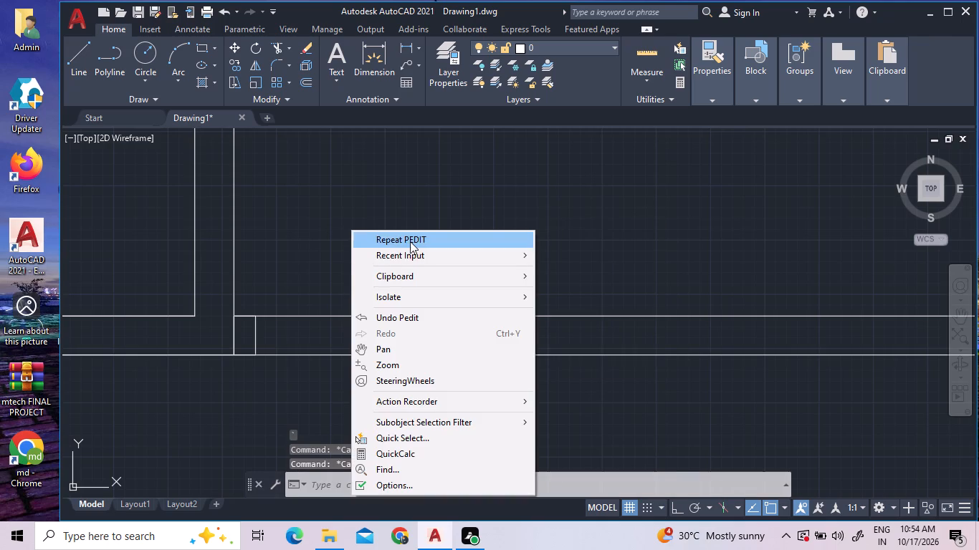
{"action": "left_click", "coordinate": [414, 251]}
{"action": "left_click", "coordinate": [615, 392]}
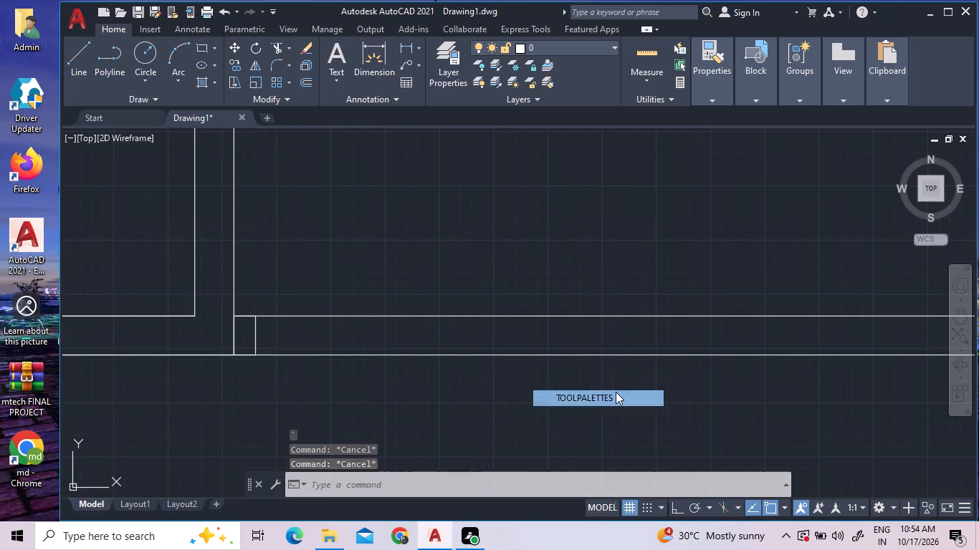
{"action": "left_click_drag", "start_coordinate": [617, 111], "coordinate": [317, 296]}
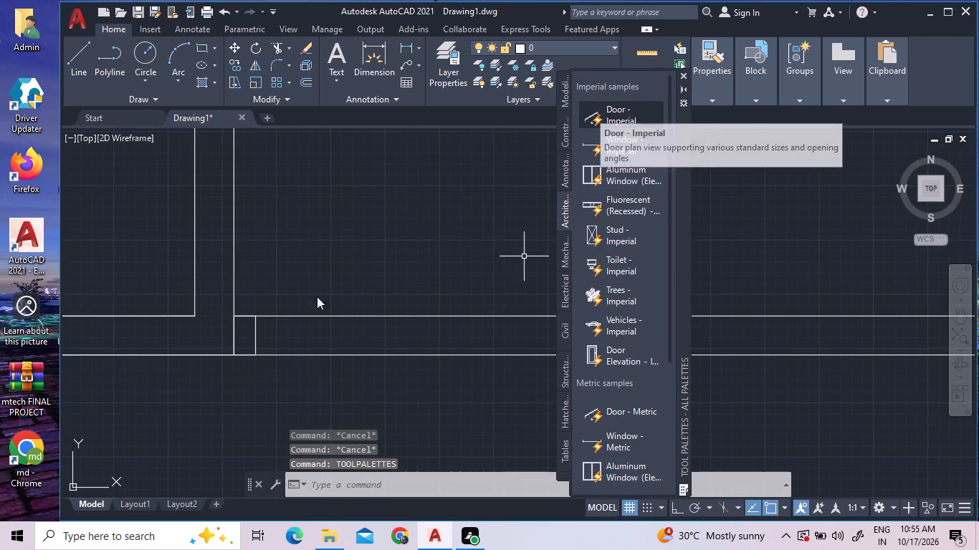
{"action": "left_click_drag", "start_coordinate": [317, 296], "coordinate": [309, 301]}
{"action": "double_click", "coordinate": [309, 301]}
{"action": "left_click_drag", "start_coordinate": [309, 301], "coordinate": [312, 283]}
{"action": "left_click_drag", "start_coordinate": [312, 281], "coordinate": [319, 256]}
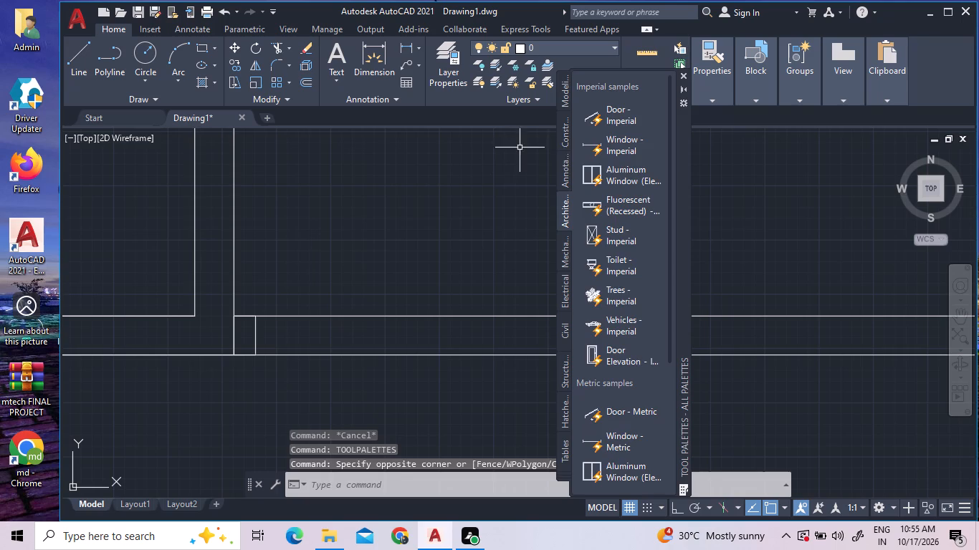
{"action": "left_click_drag", "start_coordinate": [617, 108], "coordinate": [332, 287]}
{"action": "left_click", "coordinate": [332, 287]}
{"action": "scroll", "coordinate": [469, 274], "scroll_direction": "down", "scroll_amount": 4}
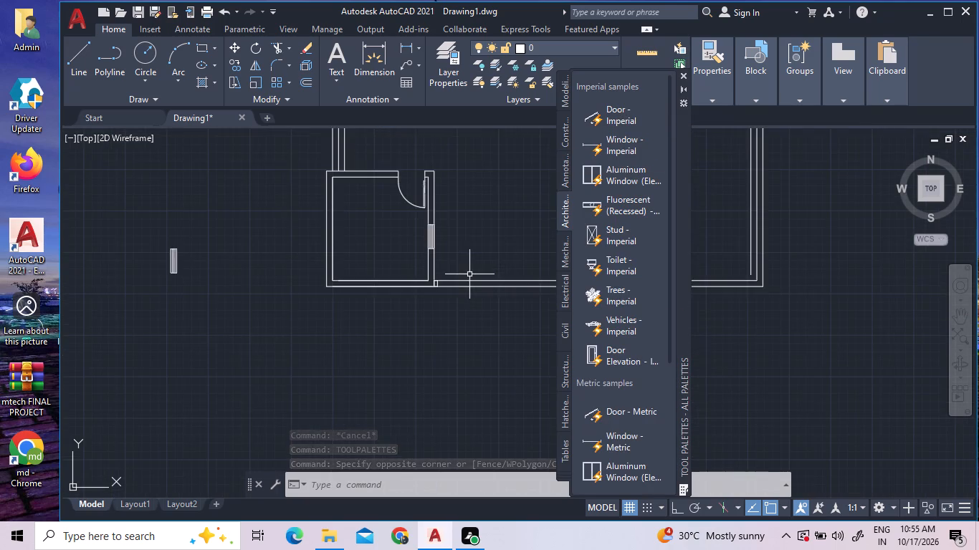
{"action": "scroll", "coordinate": [469, 274], "scroll_direction": "down", "scroll_amount": 3}
{"action": "scroll", "coordinate": [485, 256], "scroll_direction": "up", "scroll_amount": 1}
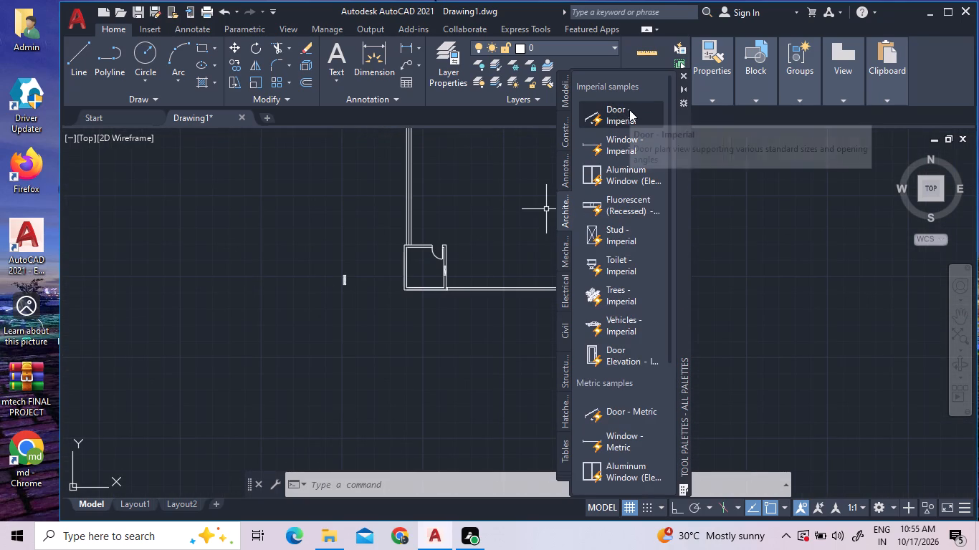
{"action": "left_click_drag", "start_coordinate": [626, 113], "coordinate": [553, 186]}
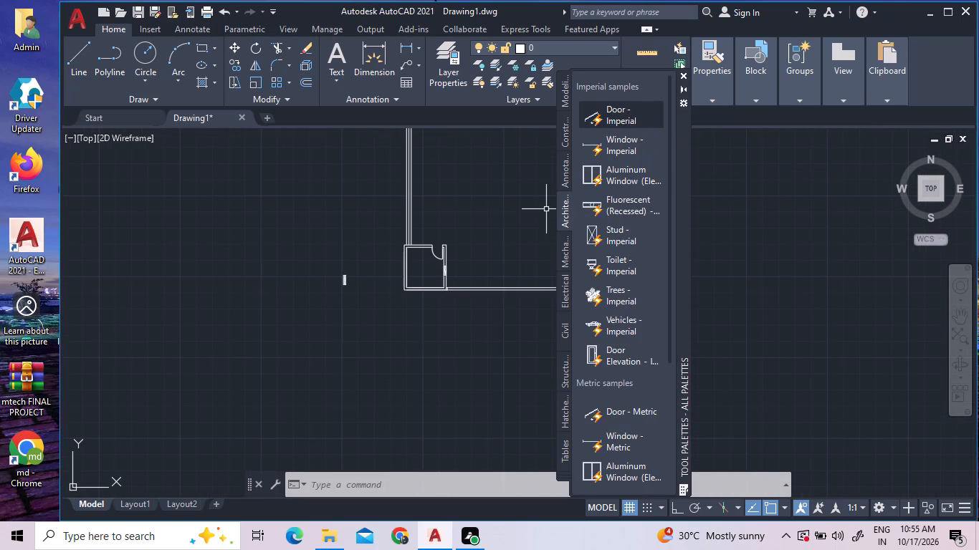
{"action": "left_click_drag", "start_coordinate": [553, 186], "coordinate": [510, 204]}
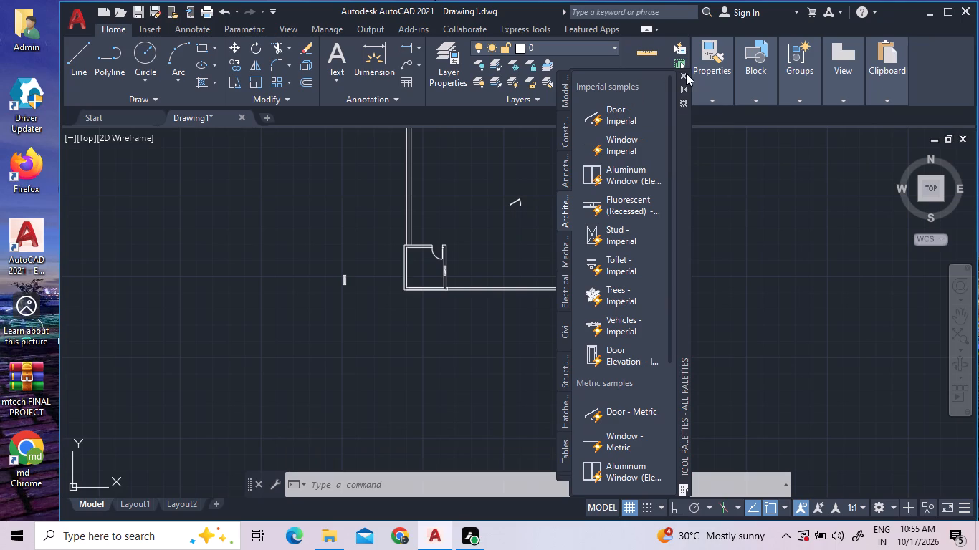
{"action": "left_click", "coordinate": [686, 73]}
Move the new door block down beside the corner room's window, just above the hall's bottom wall.
{"action": "scroll", "coordinate": [510, 203], "scroll_direction": "up", "scroll_amount": 3}
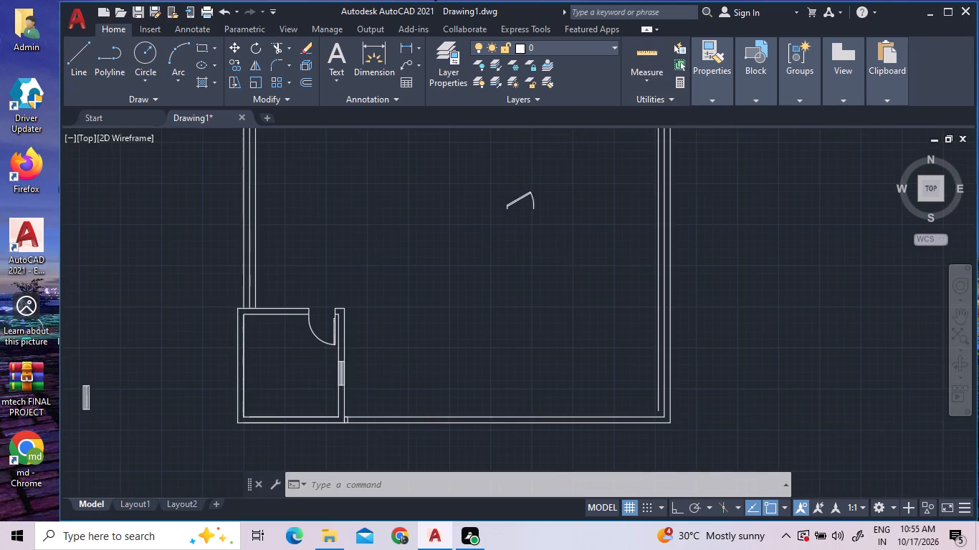
{"action": "scroll", "coordinate": [458, 307], "scroll_direction": "down", "scroll_amount": 2}
{"action": "scroll", "coordinate": [426, 442], "scroll_direction": "up", "scroll_amount": 2}
{"action": "scroll", "coordinate": [425, 437], "scroll_direction": "down", "scroll_amount": 1}
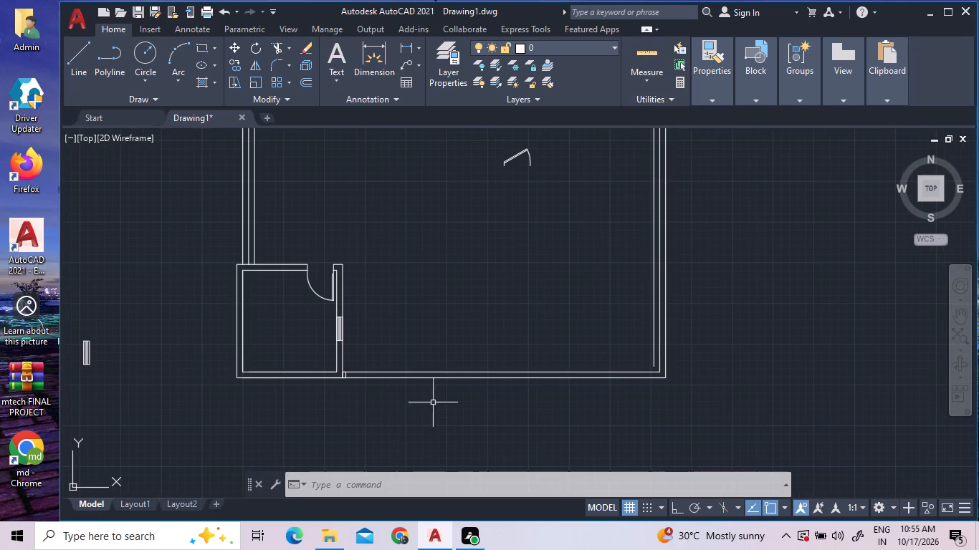
{"action": "left_click", "coordinate": [573, 176]}
{"action": "left_click", "coordinate": [434, 138]}
{"action": "right_click", "coordinate": [434, 145]}
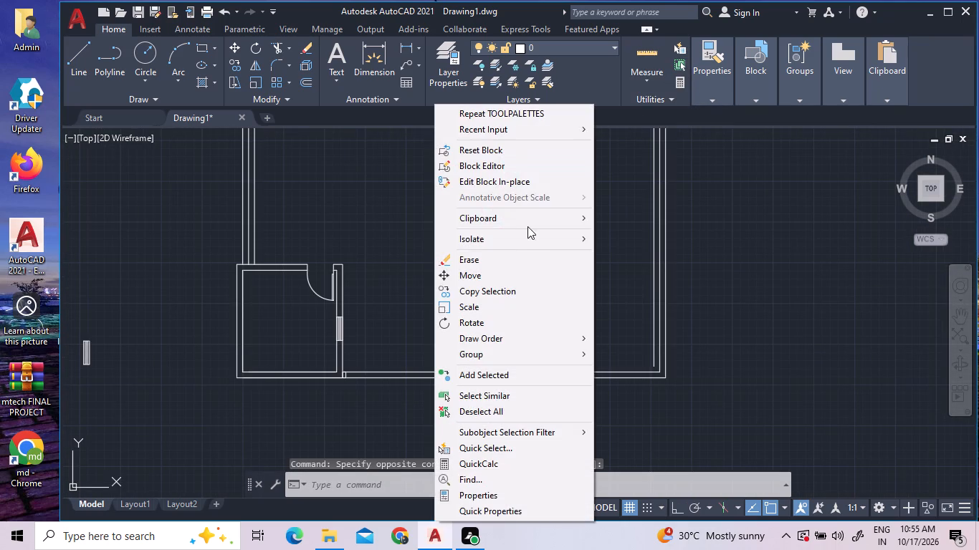
{"action": "left_click", "coordinate": [538, 274]}
{"action": "double_click", "coordinate": [533, 235]}
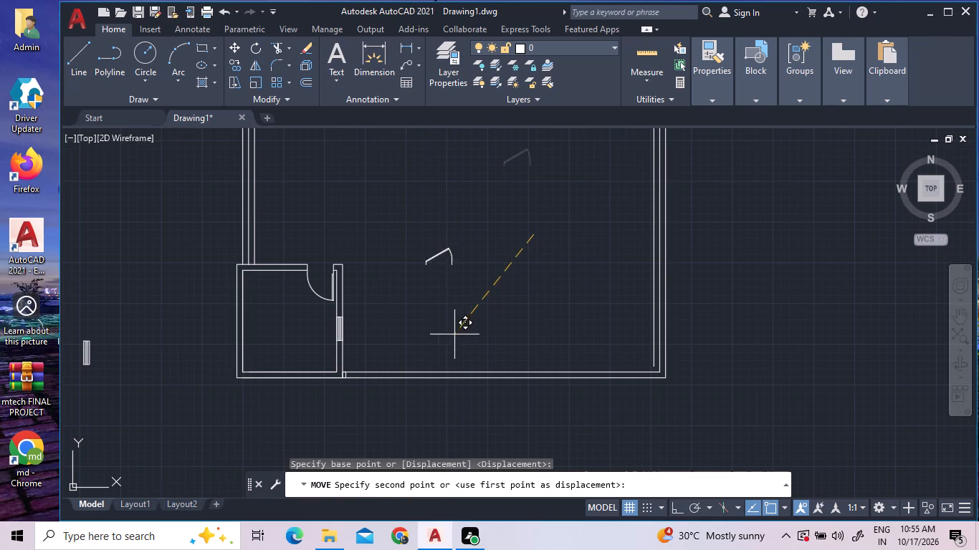
{"action": "left_click", "coordinate": [406, 402]}
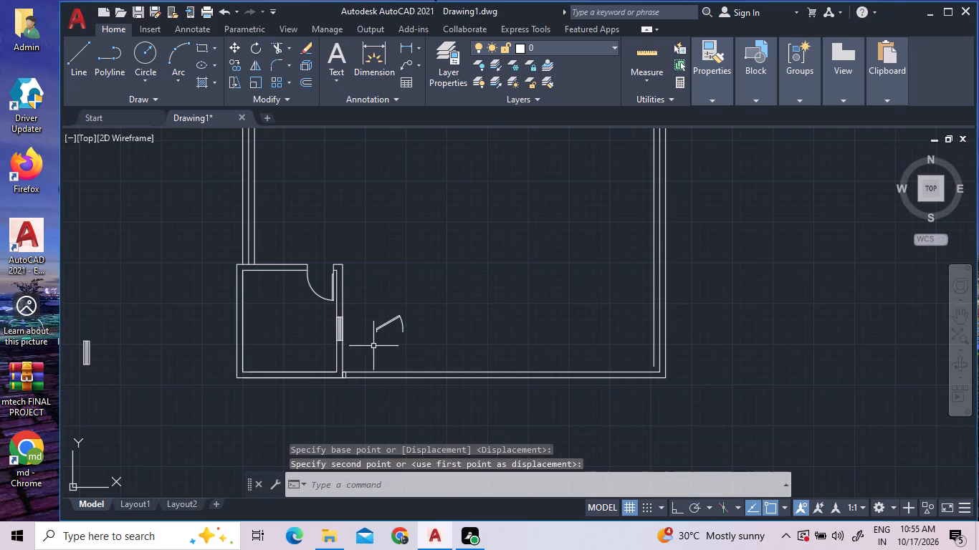
Set the new door block's opening angle to Open 90º.
{"action": "scroll", "coordinate": [366, 362], "scroll_direction": "up", "scroll_amount": 3}
{"action": "left_click", "coordinate": [646, 261]}
{"action": "left_click", "coordinate": [402, 213]}
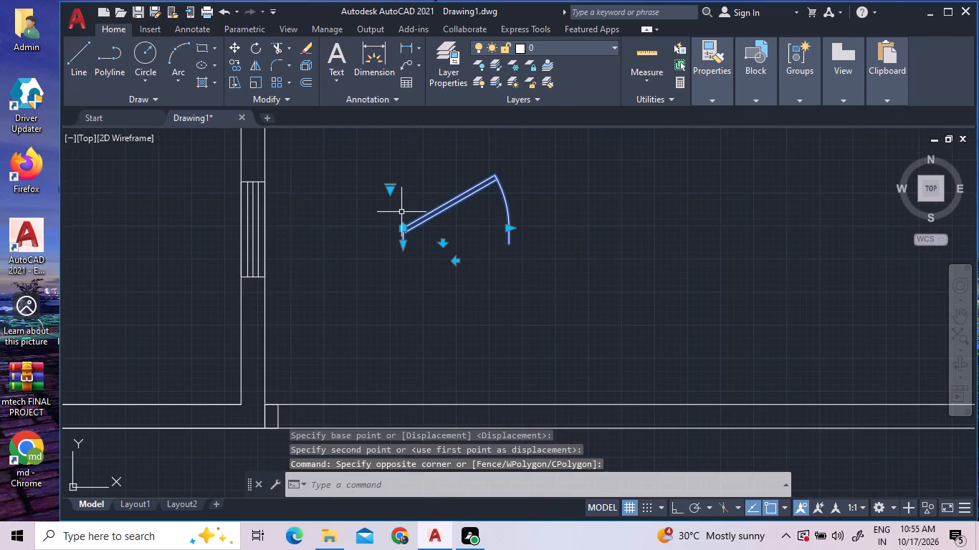
{"action": "right_click", "coordinate": [401, 212]}
{"action": "left_click", "coordinate": [329, 200]}
{"action": "left_click", "coordinate": [358, 198]}
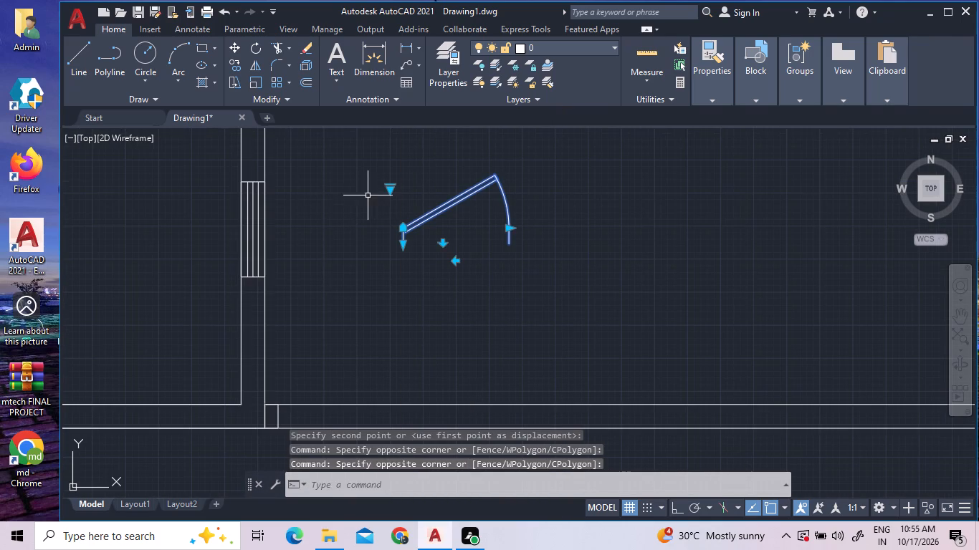
{"action": "left_click", "coordinate": [388, 190]}
{"action": "left_click", "coordinate": [406, 251]}
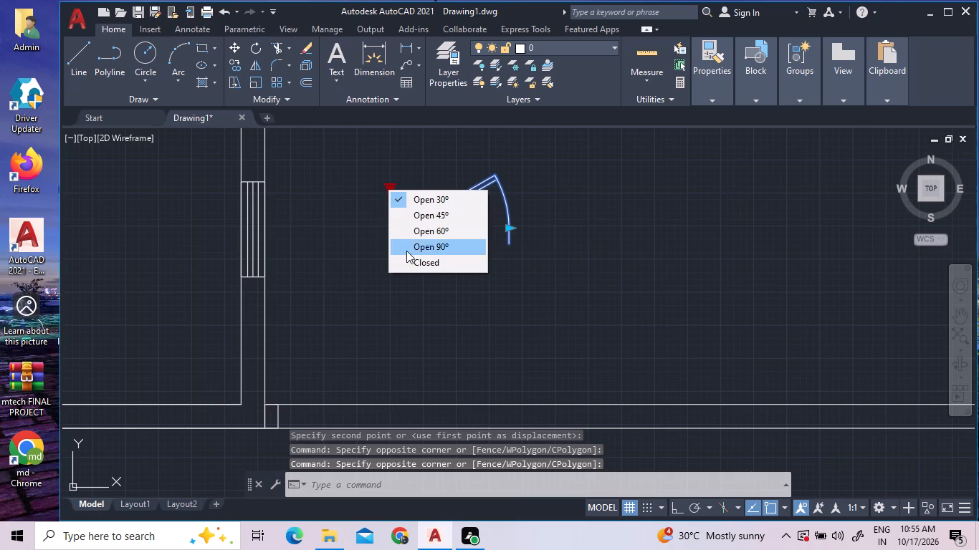
Mirror the door about the vertical line through its swing arc's lower end, keeping the source, to form a double door.
{"action": "scroll", "coordinate": [470, 277], "scroll_direction": "down", "scroll_amount": 2}
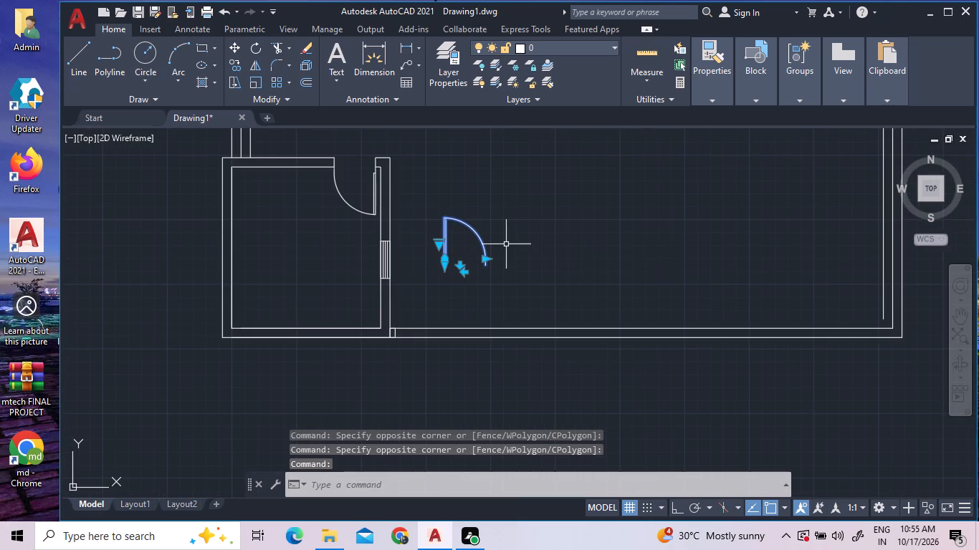
{"action": "scroll", "coordinate": [502, 244], "scroll_direction": "up", "scroll_amount": 1}
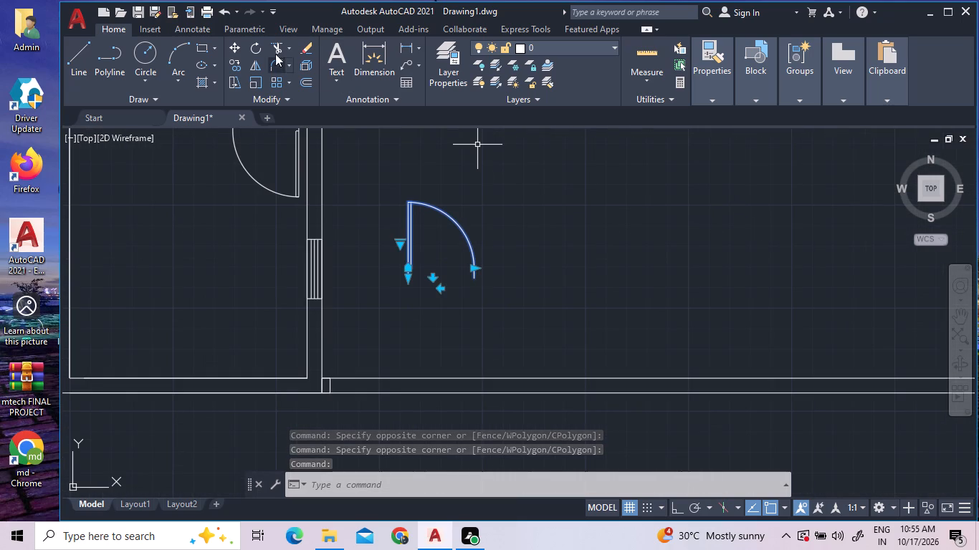
{"action": "left_click", "coordinate": [253, 62]}
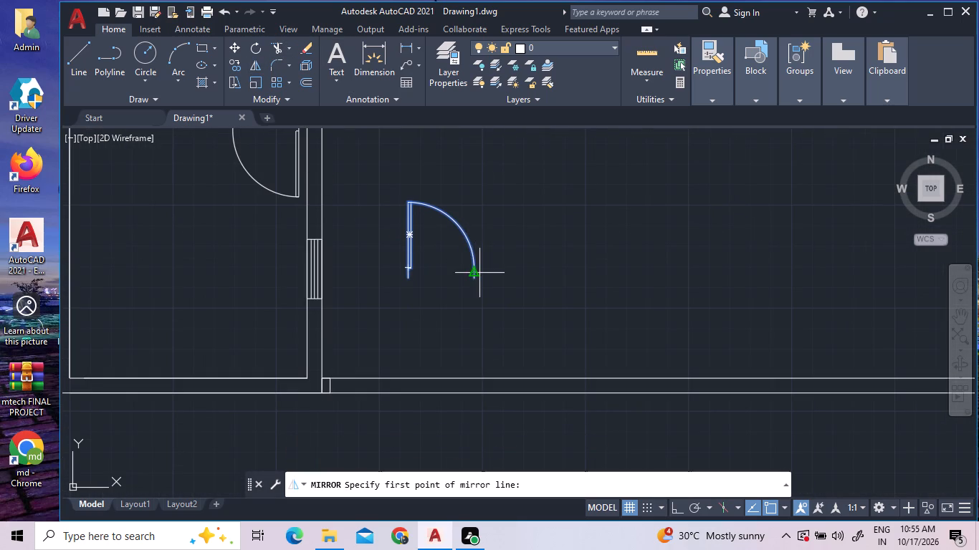
{"action": "scroll", "coordinate": [473, 276], "scroll_direction": "up", "scroll_amount": 4}
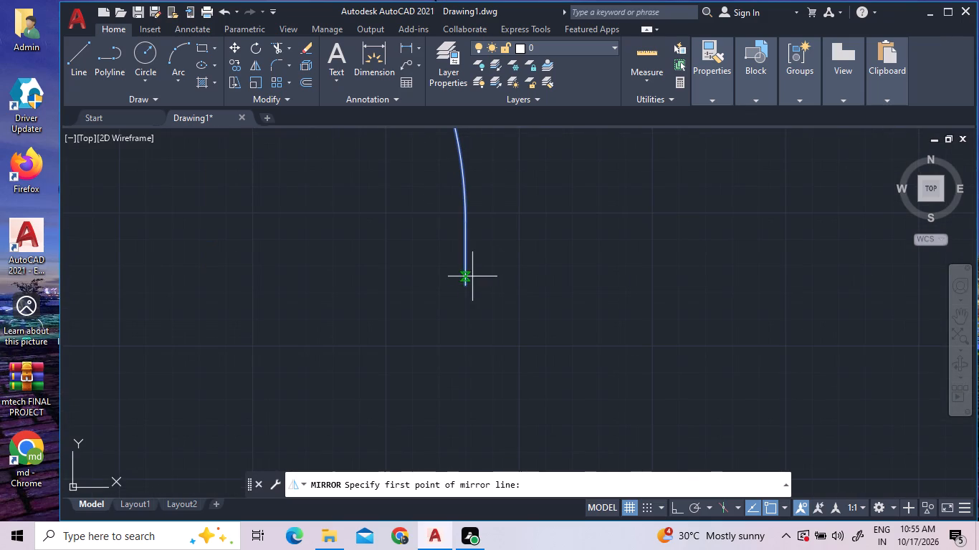
{"action": "double_click", "coordinate": [463, 284]}
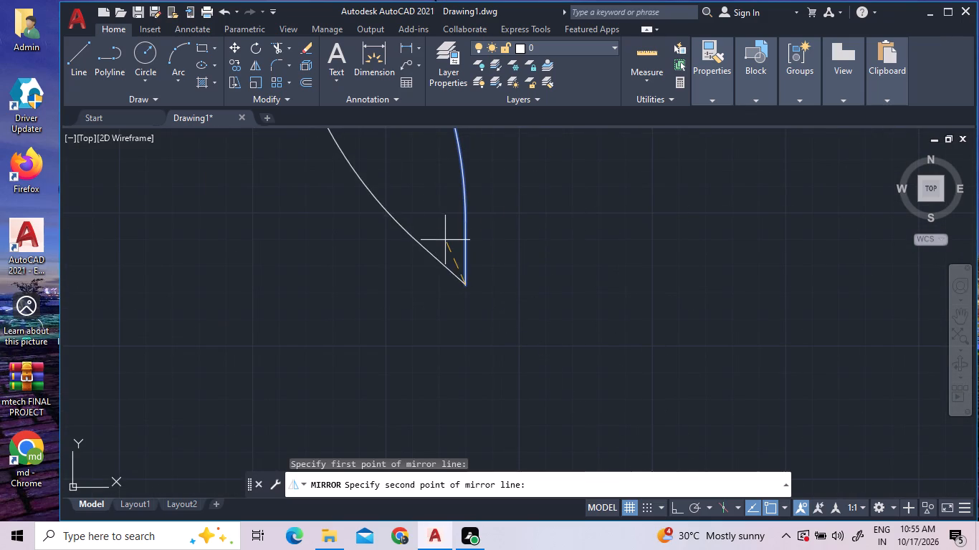
{"action": "scroll", "coordinate": [456, 246], "scroll_direction": "down", "scroll_amount": 2}
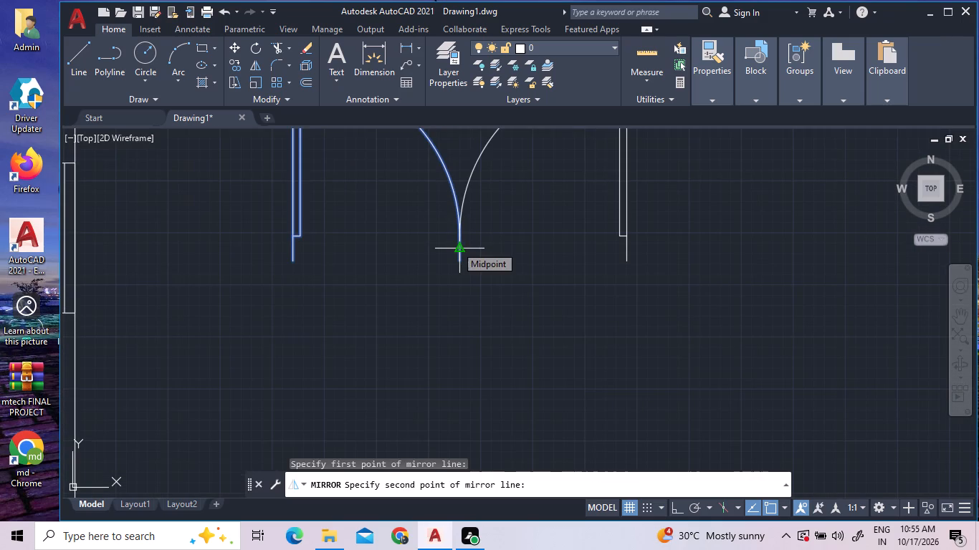
{"action": "scroll", "coordinate": [456, 246], "scroll_direction": "down", "scroll_amount": 2}
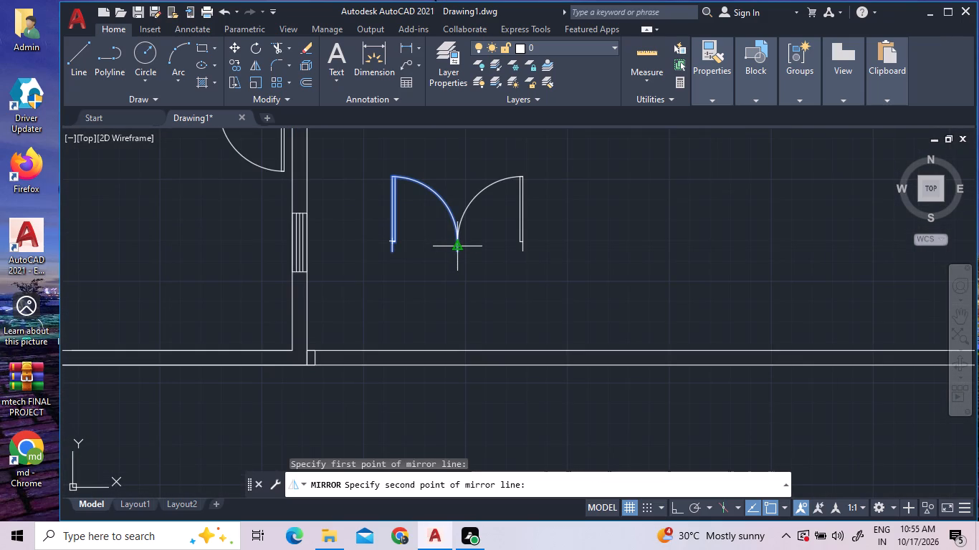
{"action": "left_click", "coordinate": [456, 246]}
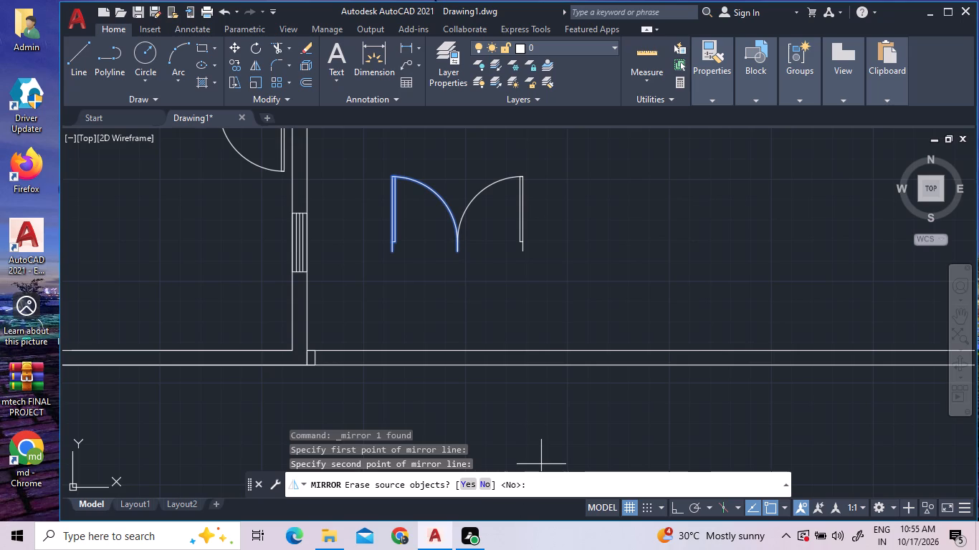
{"action": "left_click", "coordinate": [488, 488]}
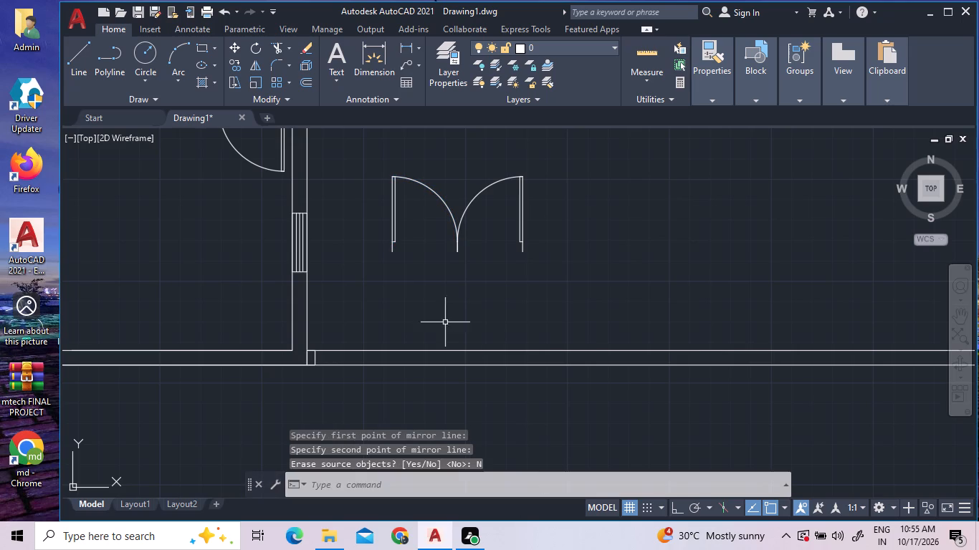
Move both door leaves so the left leaf's bottom end sits at the small wall rectangle's upper-right corner.
{"action": "double_click", "coordinate": [573, 279]}
{"action": "left_click", "coordinate": [371, 210]}
{"action": "right_click", "coordinate": [371, 210]}
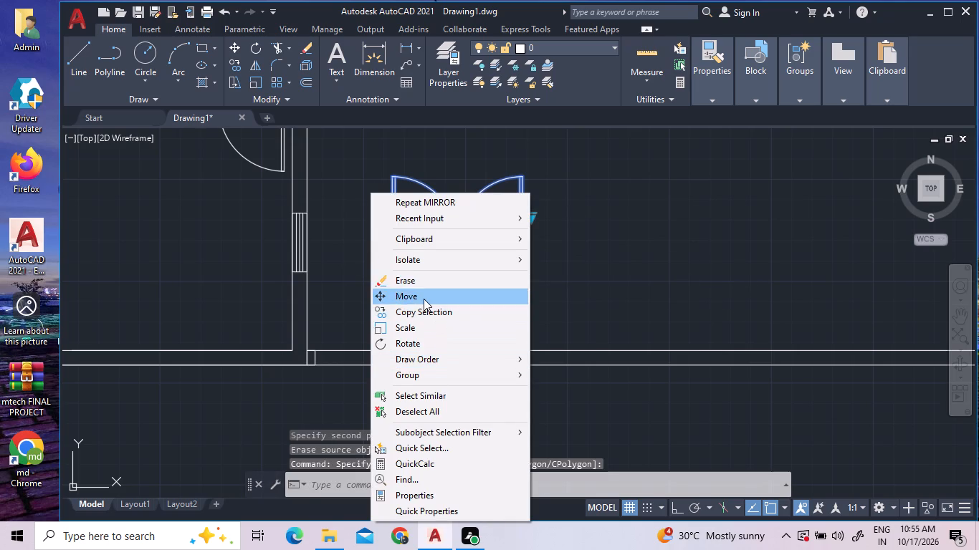
{"action": "left_click", "coordinate": [424, 299]}
{"action": "scroll", "coordinate": [379, 250], "scroll_direction": "up", "scroll_amount": 3}
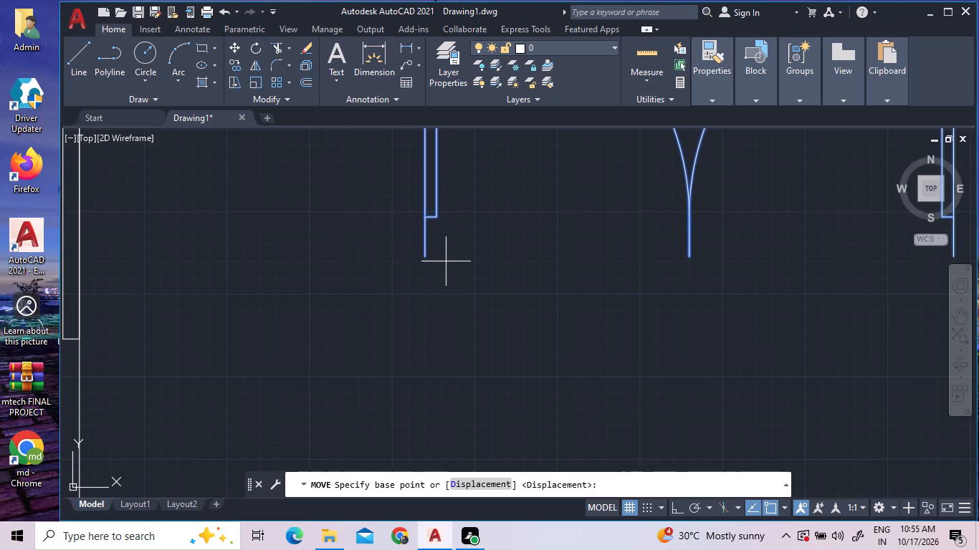
{"action": "left_click", "coordinate": [426, 258]}
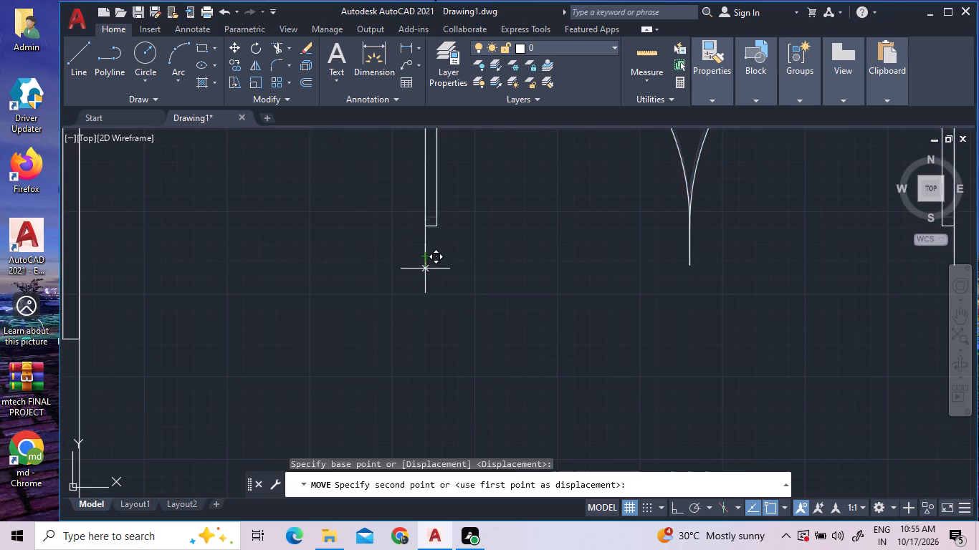
{"action": "scroll", "coordinate": [352, 336], "scroll_direction": "down", "scroll_amount": 3}
{"action": "scroll", "coordinate": [292, 411], "scroll_direction": "up", "scroll_amount": 3}
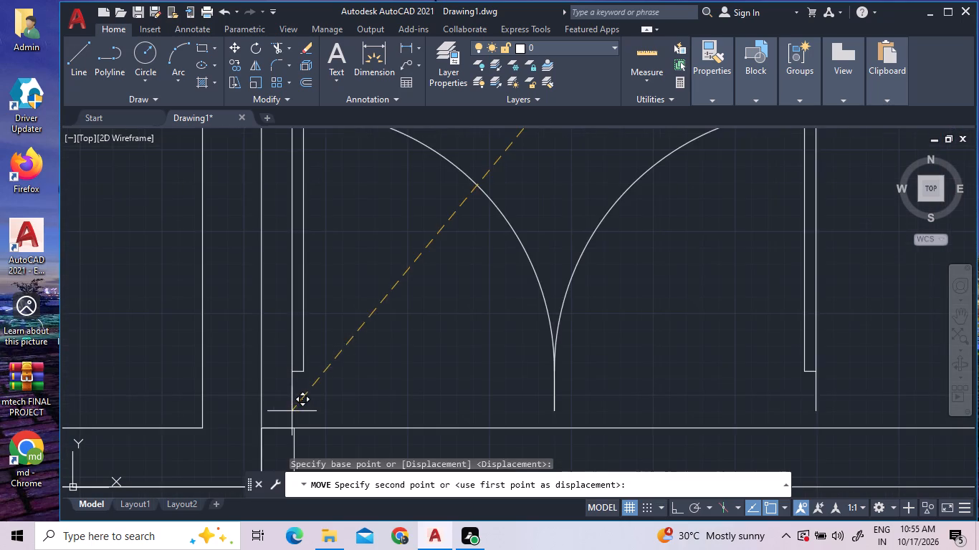
{"action": "scroll", "coordinate": [314, 384], "scroll_direction": "down", "scroll_amount": 2}
{"action": "scroll", "coordinate": [292, 425], "scroll_direction": "up", "scroll_amount": 4}
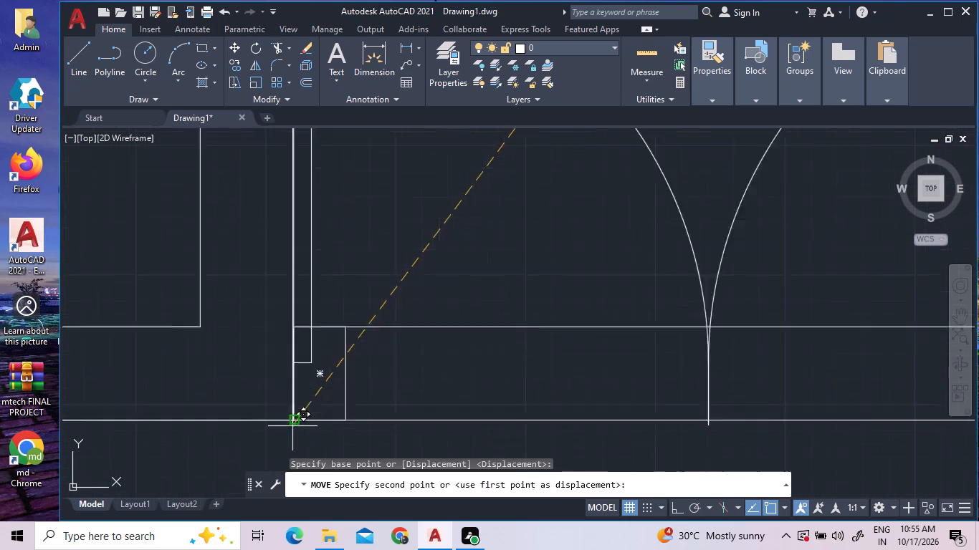
{"action": "scroll", "coordinate": [308, 414], "scroll_direction": "up", "scroll_amount": 2}
{"action": "scroll", "coordinate": [345, 359], "scroll_direction": "down", "scroll_amount": 2}
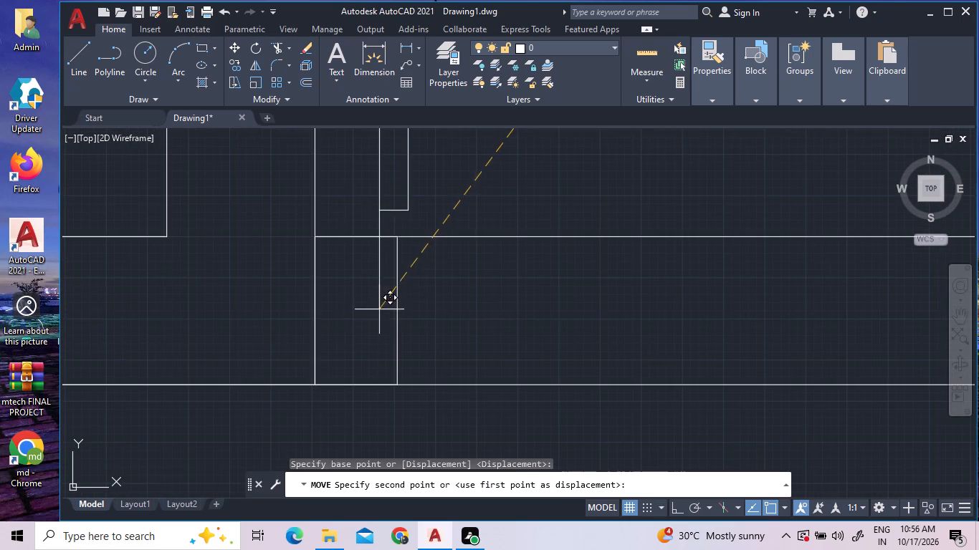
{"action": "left_click", "coordinate": [401, 238]}
Copy the small wall rectangle from the double door's left jamb along the bottom wall to just beside the right leaf's bottom end.
{"action": "scroll", "coordinate": [475, 337], "scroll_direction": "down", "scroll_amount": 3}
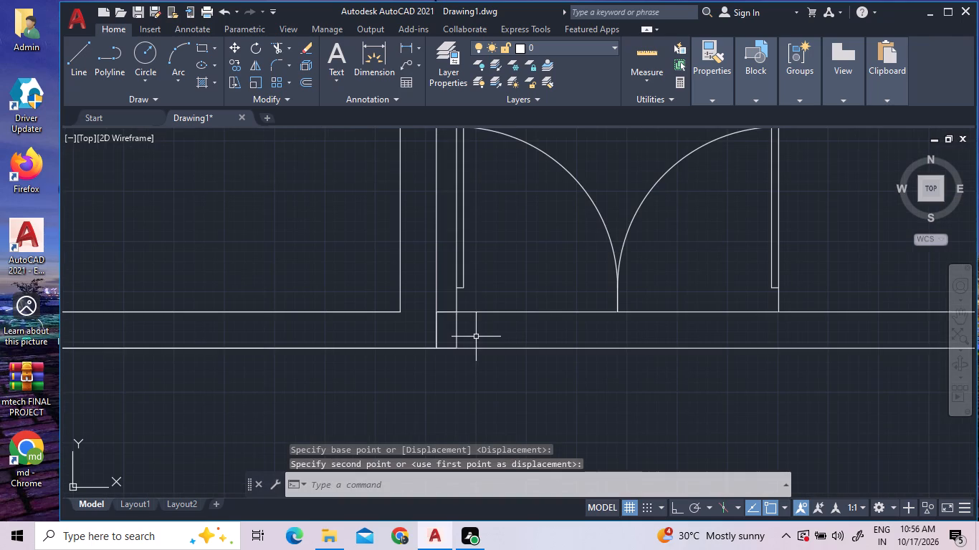
{"action": "scroll", "coordinate": [476, 337], "scroll_direction": "down", "scroll_amount": 1}
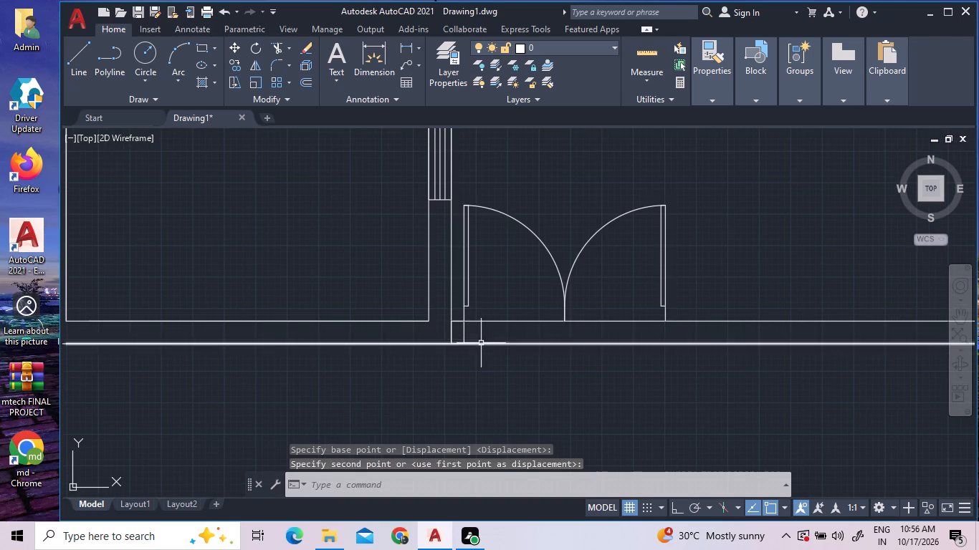
{"action": "double_click", "coordinate": [480, 337]}
{"action": "left_click", "coordinate": [459, 329]}
{"action": "right_click", "coordinate": [458, 329]}
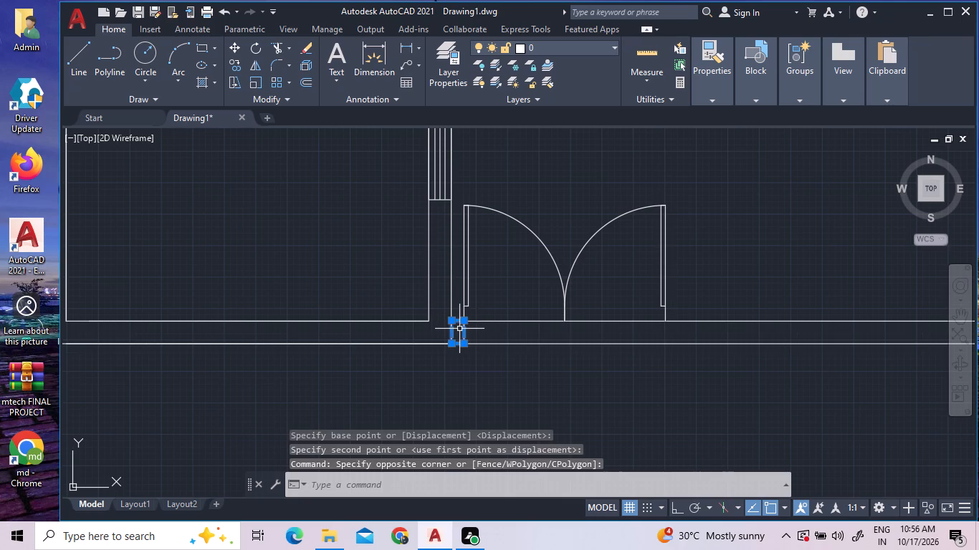
{"action": "left_click", "coordinate": [525, 291]}
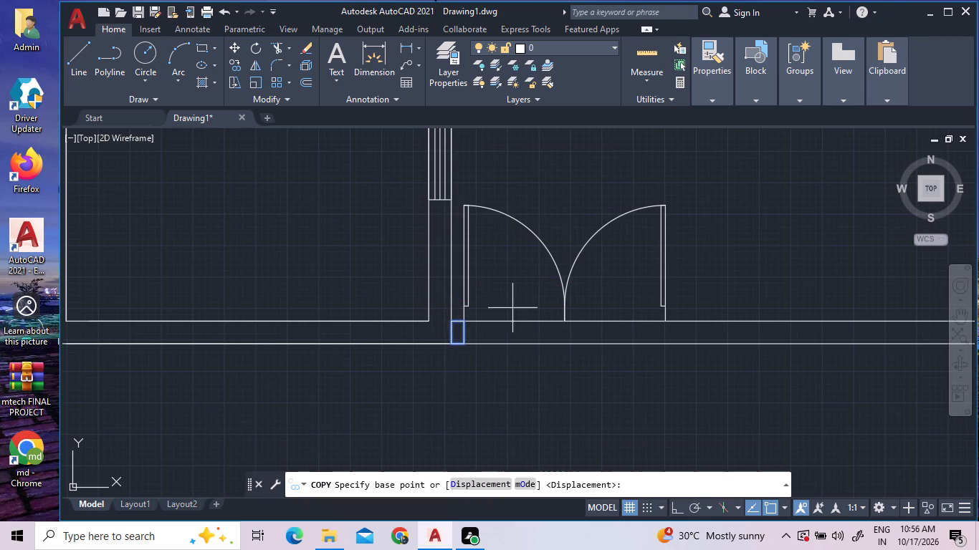
{"action": "left_click", "coordinate": [463, 320]}
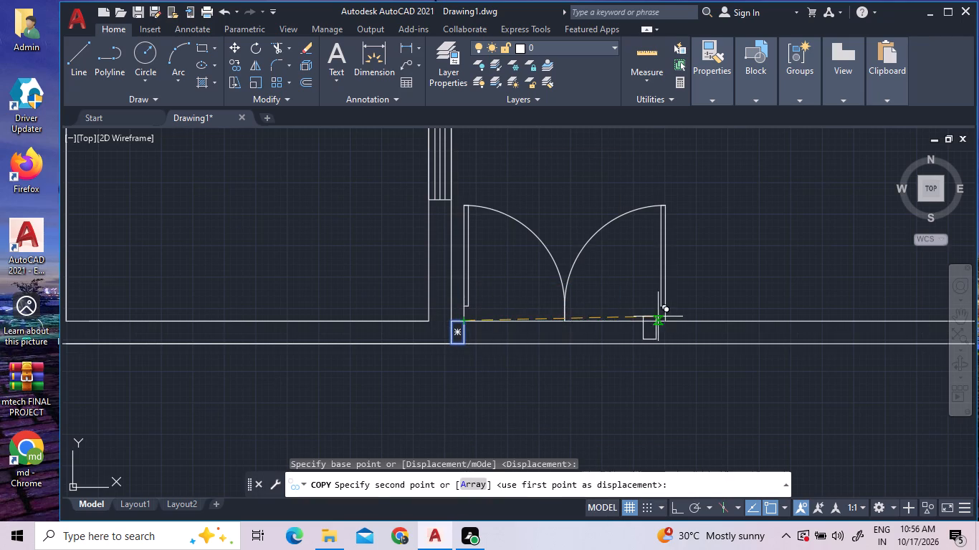
{"action": "scroll", "coordinate": [674, 324], "scroll_direction": "up", "scroll_amount": 2}
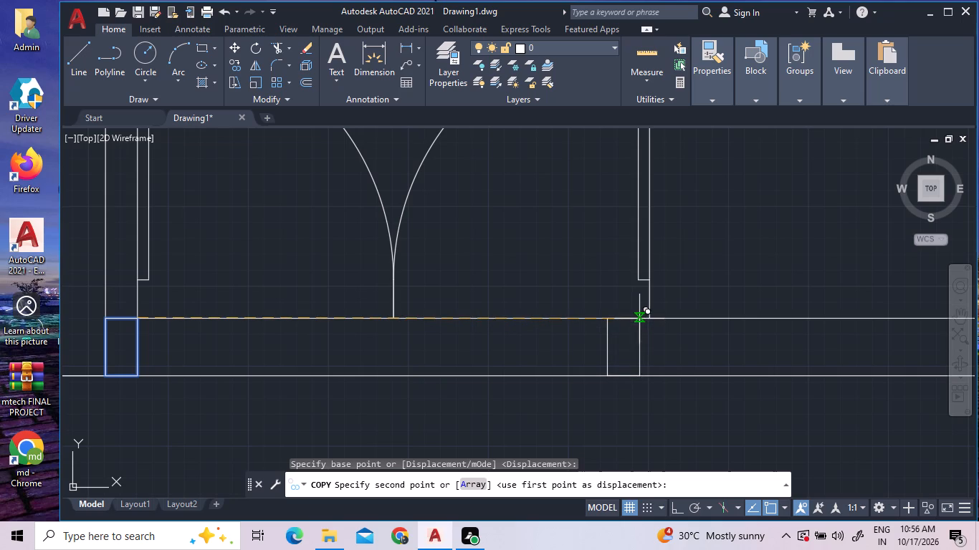
{"action": "left_click", "coordinate": [639, 318]}
{"action": "right_click", "coordinate": [662, 337]}
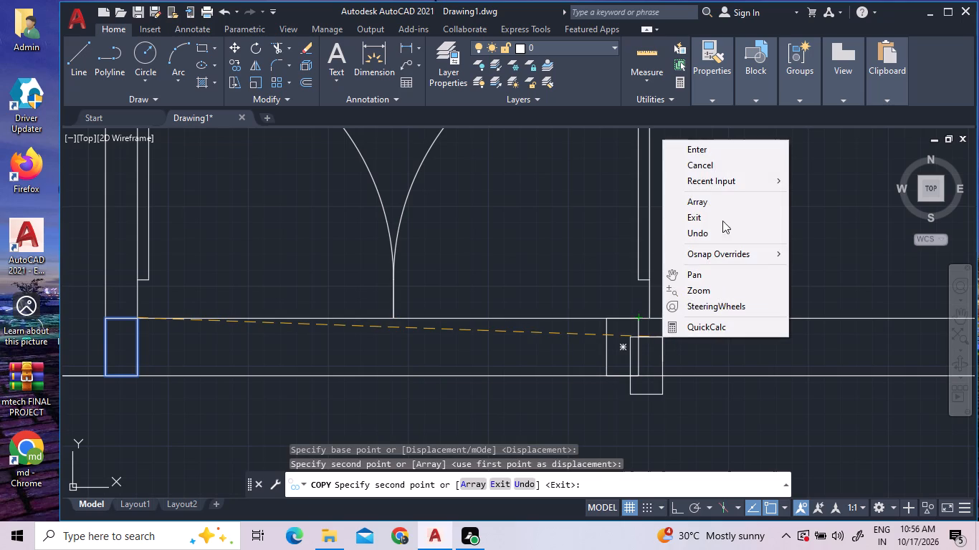
{"action": "left_click", "coordinate": [705, 144]}
Move the copied rectangle so its upper-right corner sits exactly at the right door leaf's bottom end.
{"action": "left_click", "coordinate": [665, 347]}
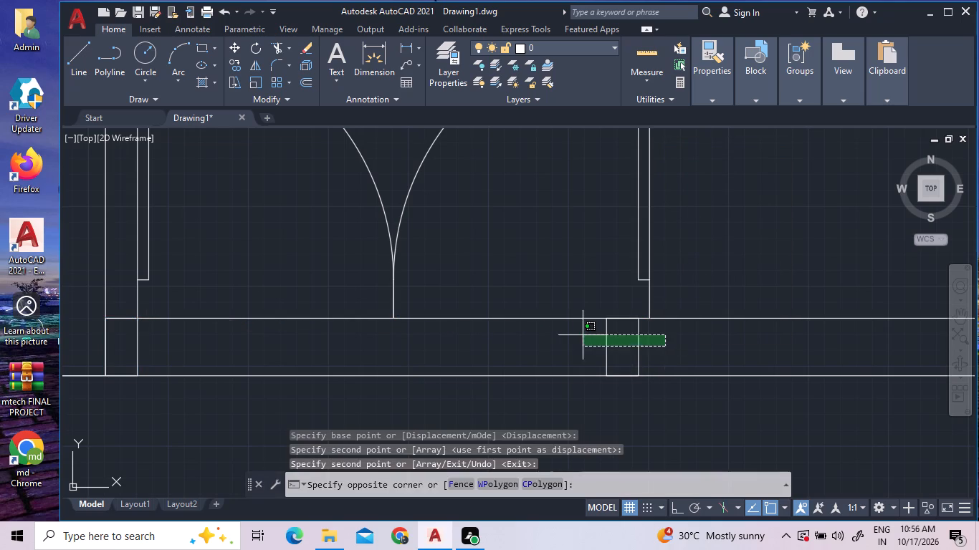
{"action": "left_click", "coordinate": [576, 334]}
{"action": "right_click", "coordinate": [576, 334]}
{"action": "left_click", "coordinate": [659, 271]}
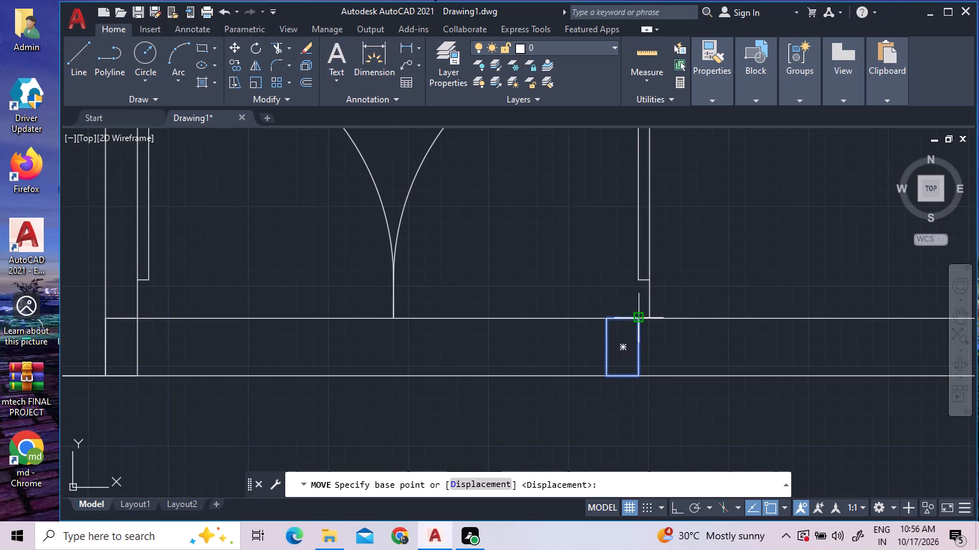
{"action": "scroll", "coordinate": [641, 316], "scroll_direction": "up", "scroll_amount": 3}
{"action": "left_click", "coordinate": [624, 327]}
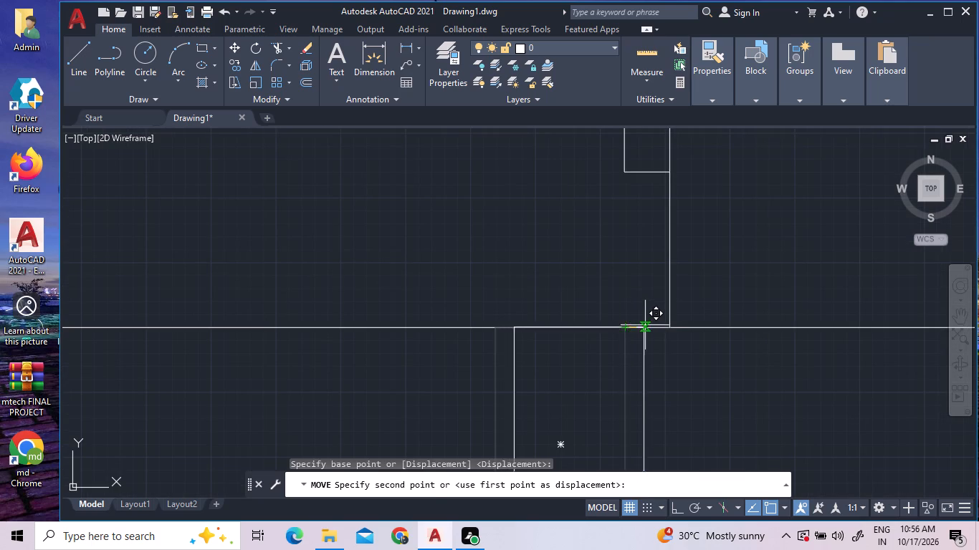
{"action": "left_click", "coordinate": [669, 329]}
{"action": "scroll", "coordinate": [699, 288], "scroll_direction": "down", "scroll_amount": 2}
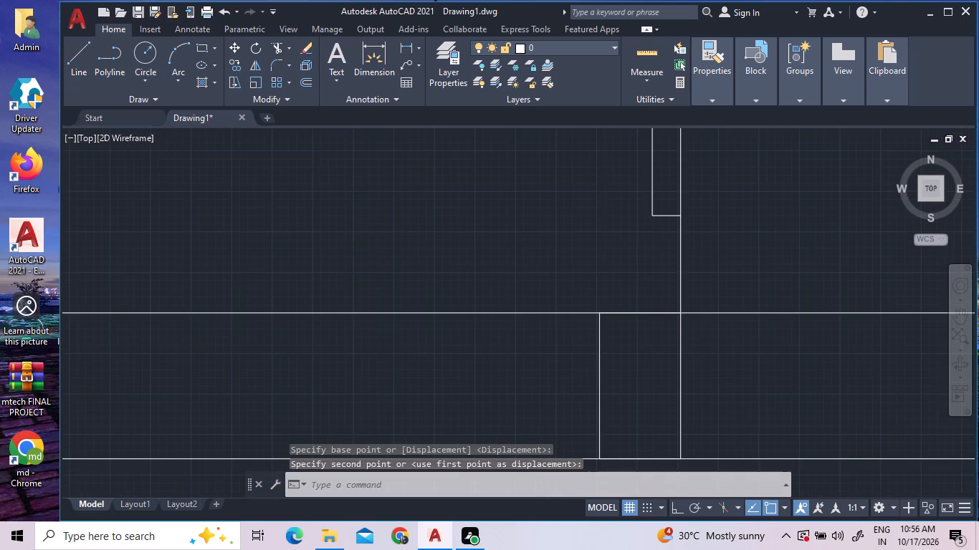
Trim both bottom-wall lines across the double-door opening and the outer side of each small jamb rectangle within the wall.
{"action": "scroll", "coordinate": [699, 288], "scroll_direction": "down", "scroll_amount": 2}
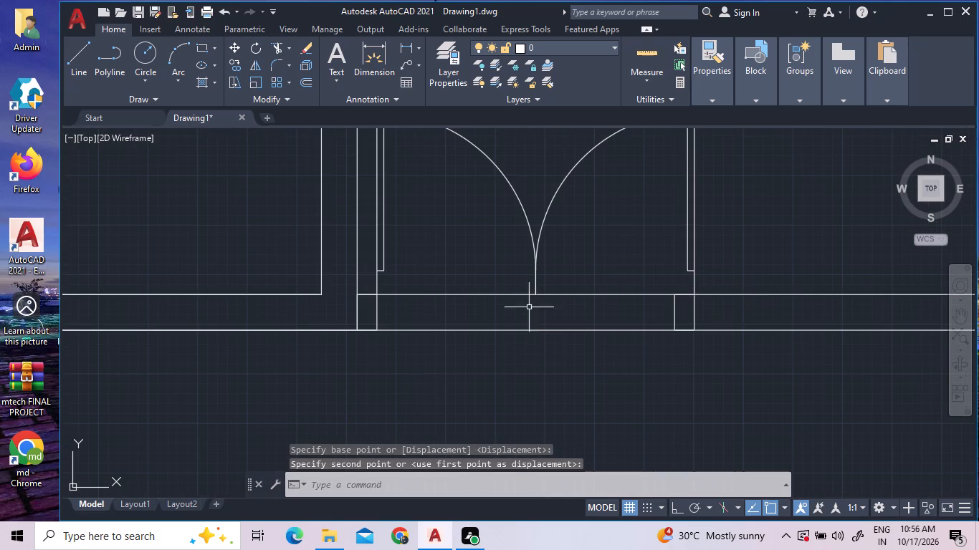
{"action": "left_click", "coordinate": [281, 47]}
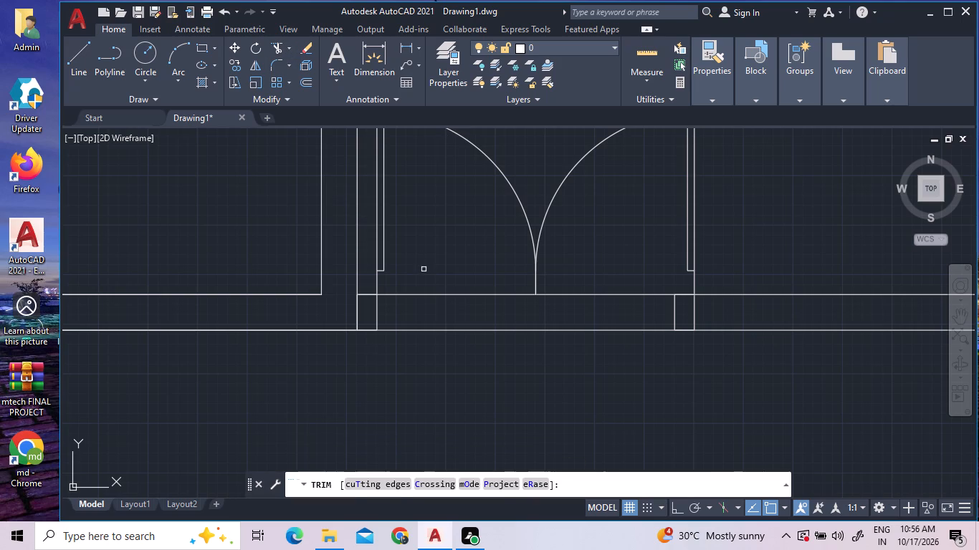
{"action": "left_click", "coordinate": [424, 269]}
{"action": "double_click", "coordinate": [434, 333]}
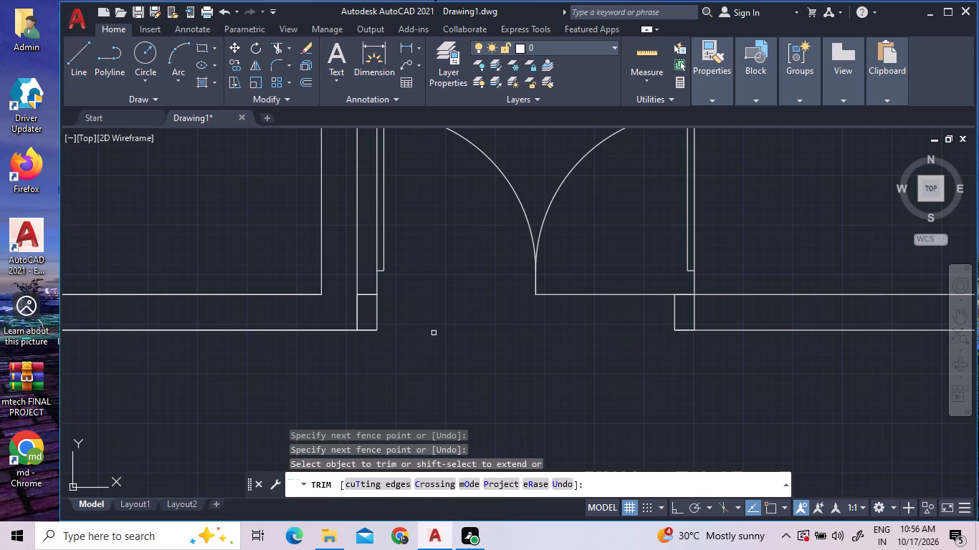
{"action": "double_click", "coordinate": [360, 319]}
{"action": "left_click", "coordinate": [353, 312]}
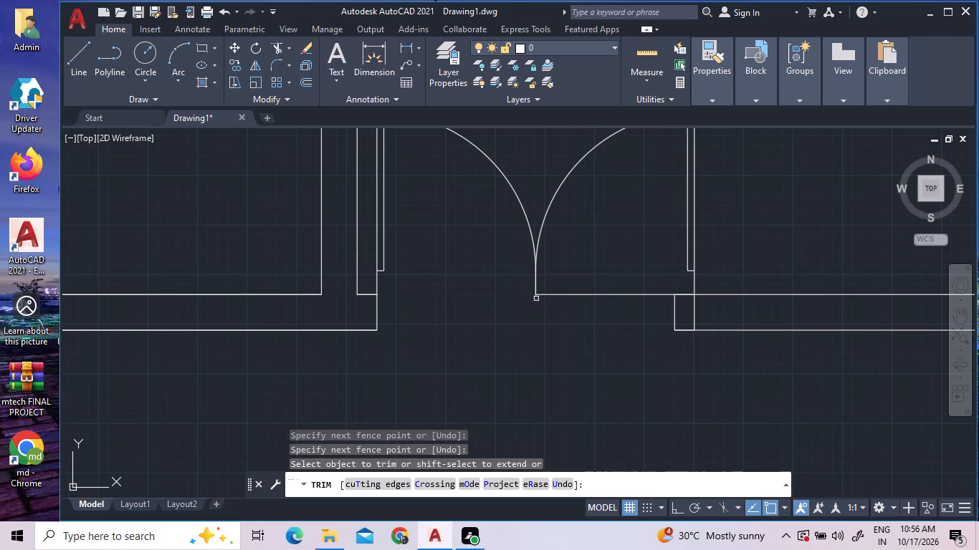
{"action": "left_click", "coordinate": [695, 309]}
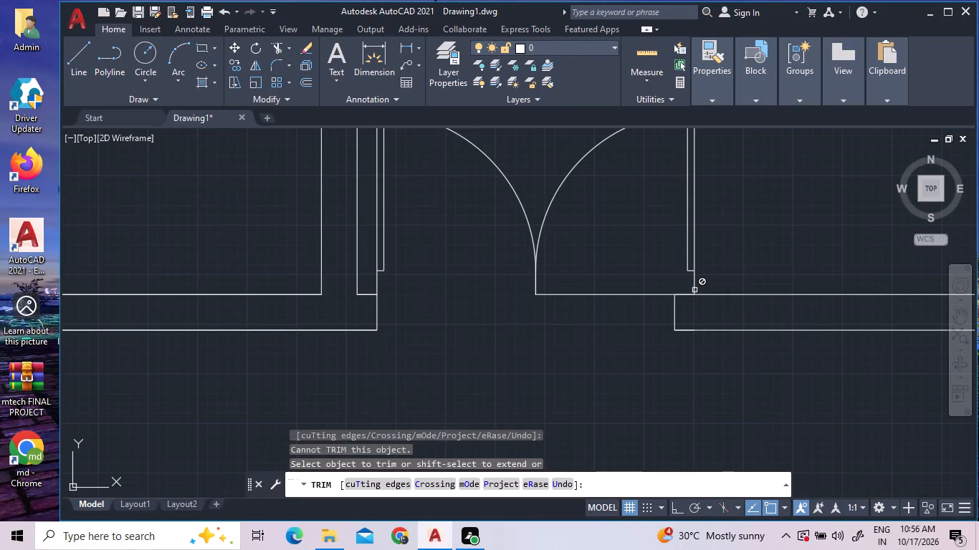
{"action": "double_click", "coordinate": [630, 295]}
{"action": "right_click", "coordinate": [629, 289]}
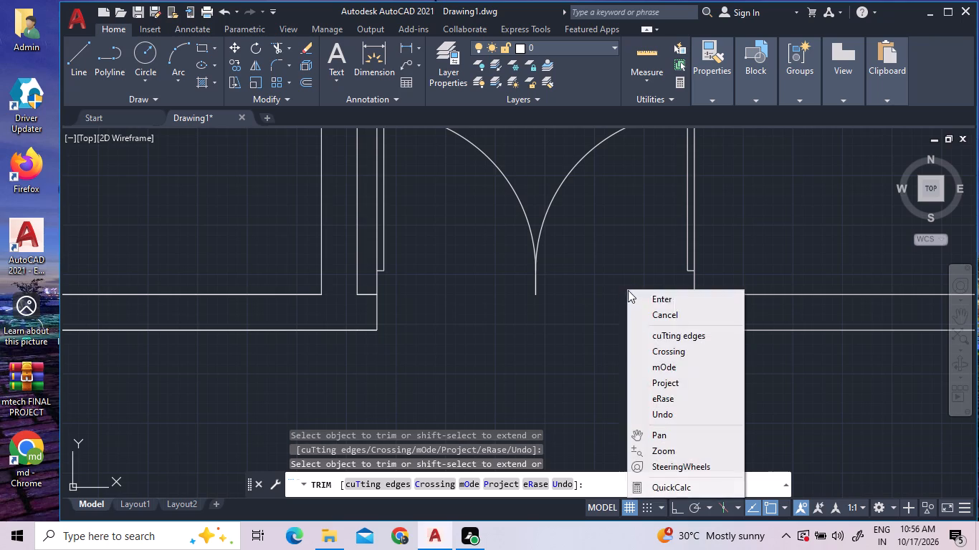
{"action": "left_click", "coordinate": [632, 296]}
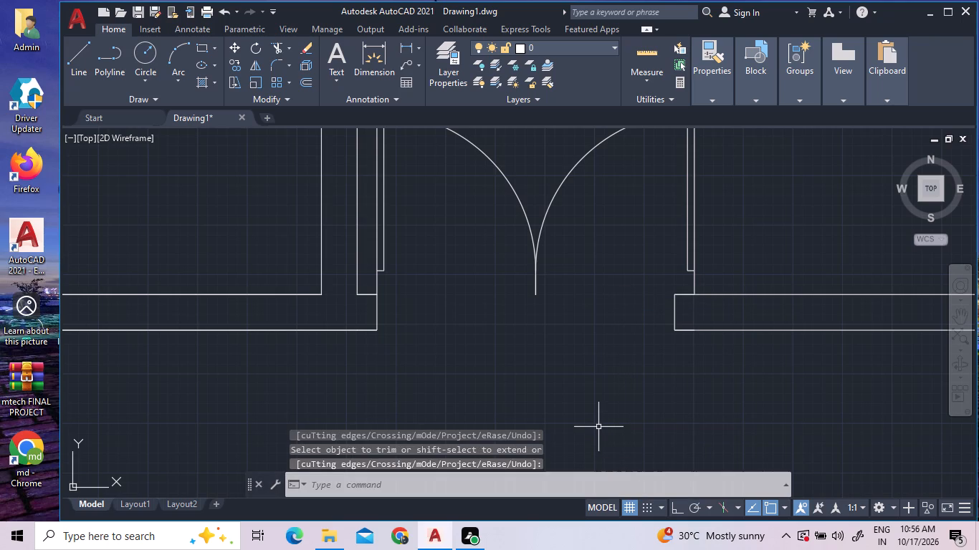
Offset the hall's outer bottom wall line, from the double door to the right corner, 15' upward into the hall.
{"action": "scroll", "coordinate": [598, 426], "scroll_direction": "down", "scroll_amount": 1}
{"action": "scroll", "coordinate": [666, 362], "scroll_direction": "down", "scroll_amount": 2}
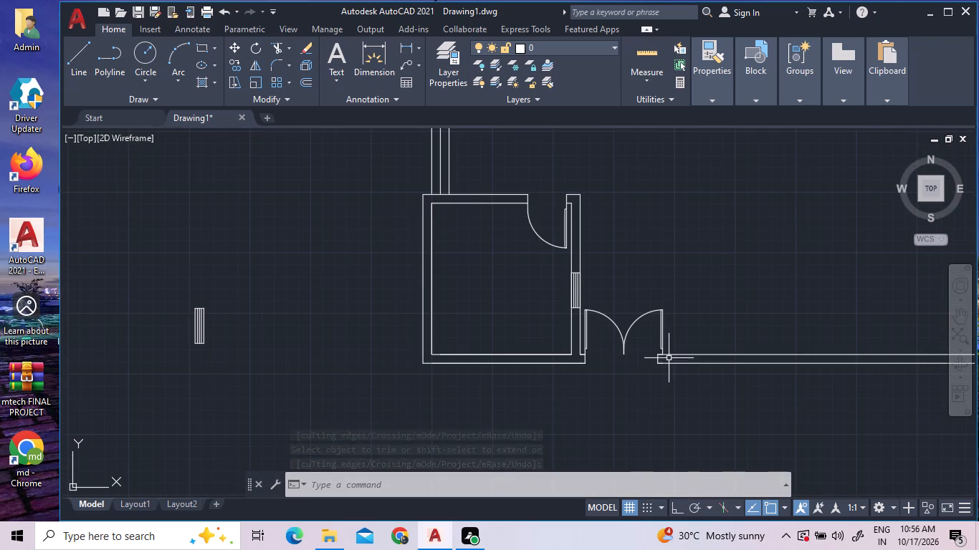
{"action": "middle_click_drag", "start_coordinate": [666, 354], "coordinate": [276, 313]}
{"action": "scroll", "coordinate": [487, 443], "scroll_direction": "down", "scroll_amount": 1}
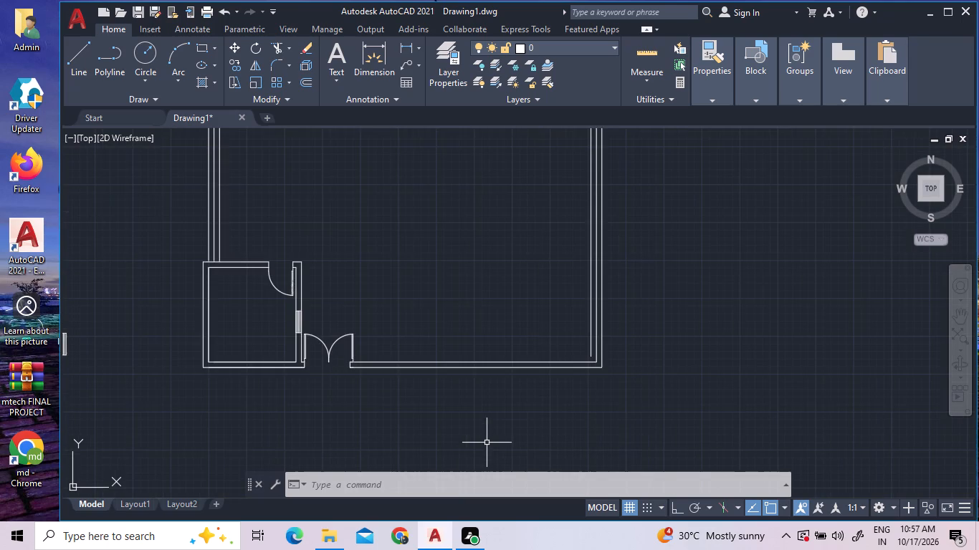
{"action": "scroll", "coordinate": [493, 443], "scroll_direction": "down", "scroll_amount": 2}
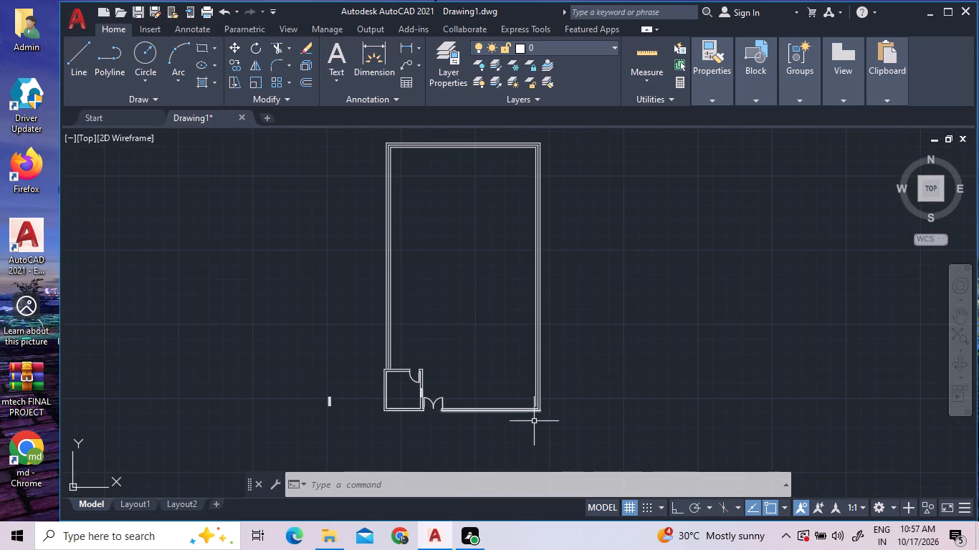
{"action": "scroll", "coordinate": [535, 438], "scroll_direction": "up", "scroll_amount": 2}
{"action": "scroll", "coordinate": [535, 438], "scroll_direction": "down", "scroll_amount": 2}
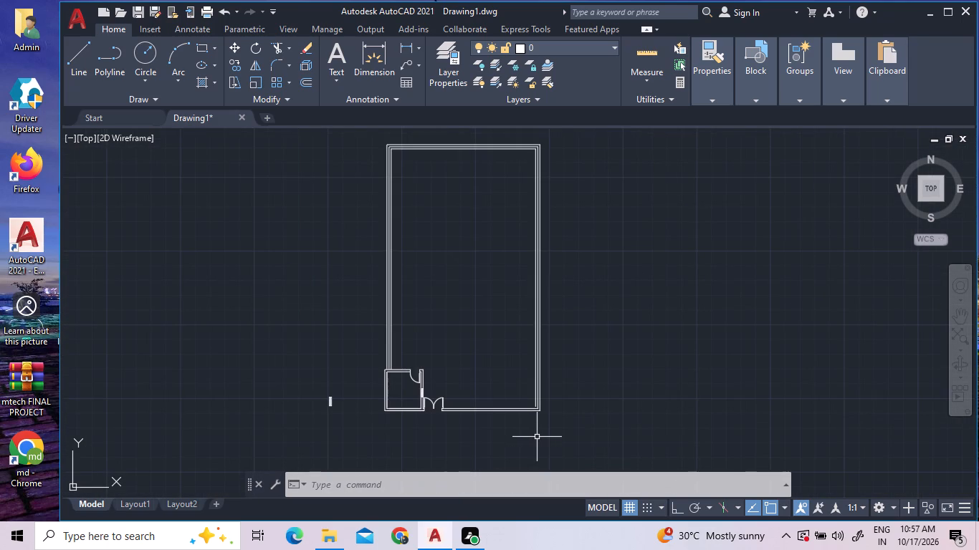
{"action": "scroll", "coordinate": [517, 422], "scroll_direction": "up", "scroll_amount": 3}
{"action": "left_click", "coordinate": [298, 85]}
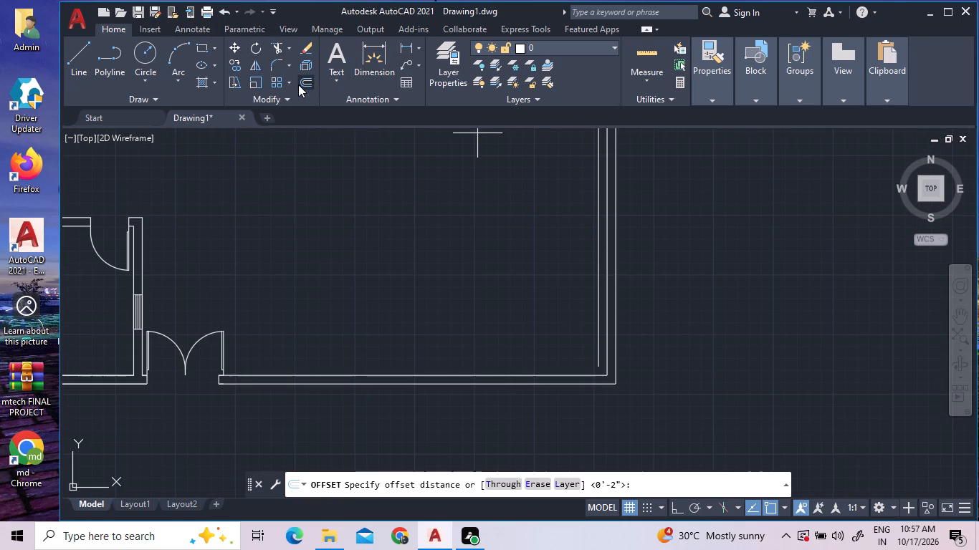
{"action": "type", "text": "15'"}
{"action": "key", "text": "Return"}
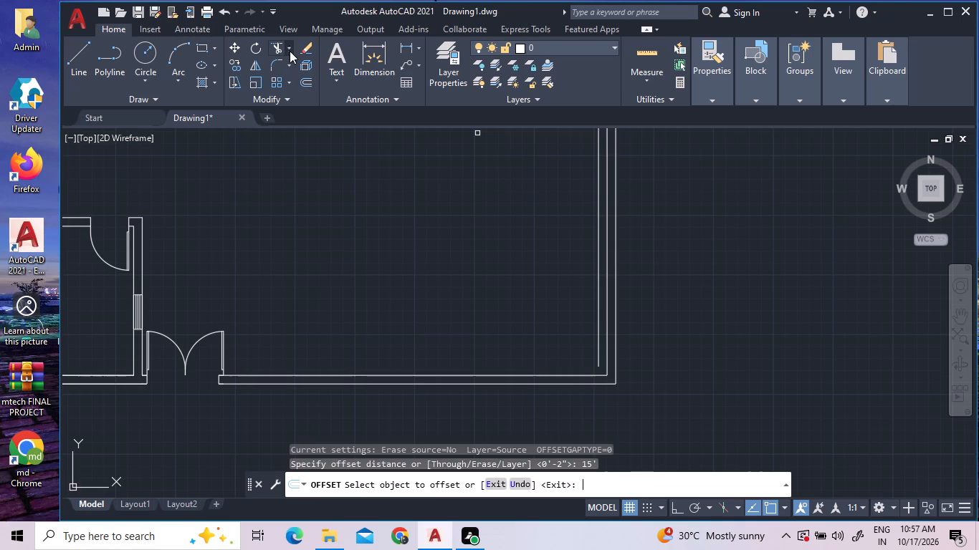
{"action": "left_click", "coordinate": [360, 386]}
{"action": "left_click", "coordinate": [381, 314]}
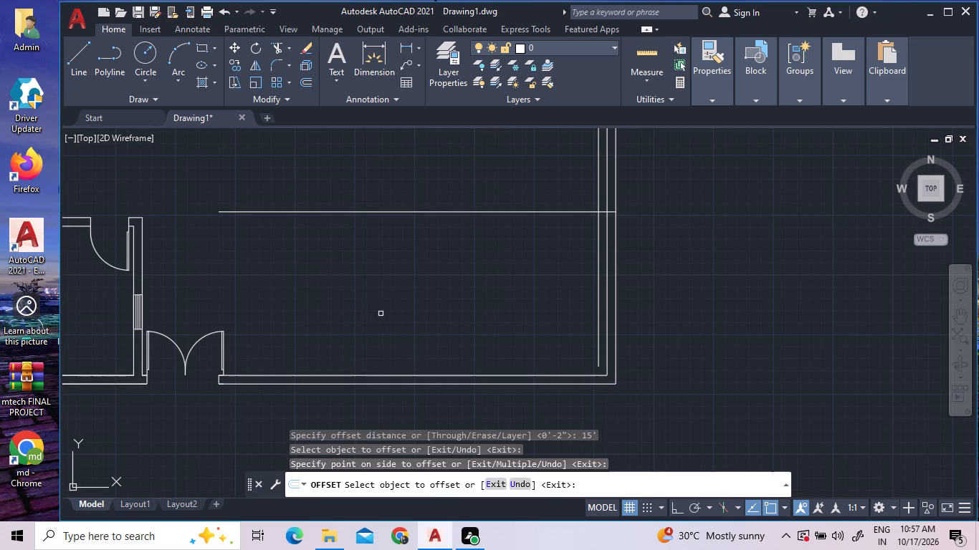
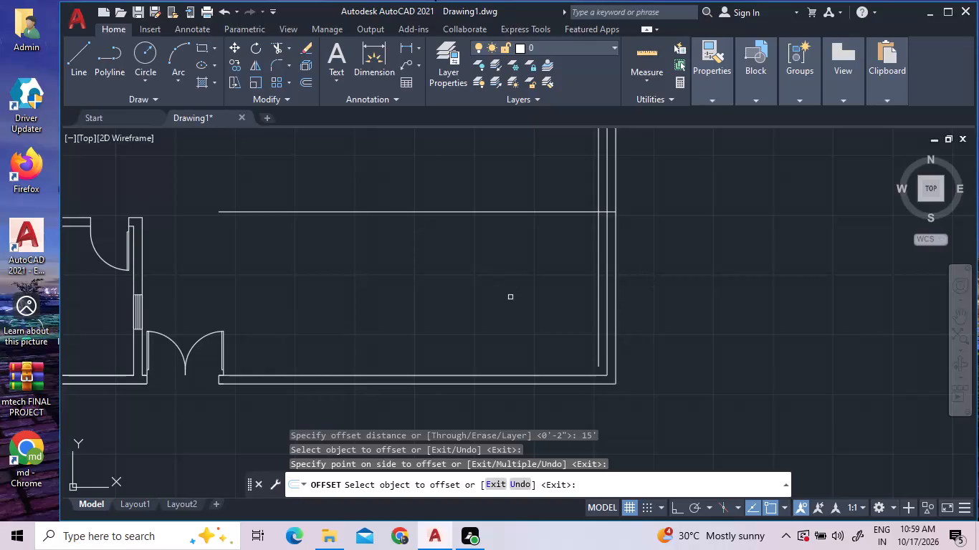
Measure the clear distance between the horizontal partition line and the inner face of the lower wall.
{"action": "right_click", "coordinate": [500, 349]}
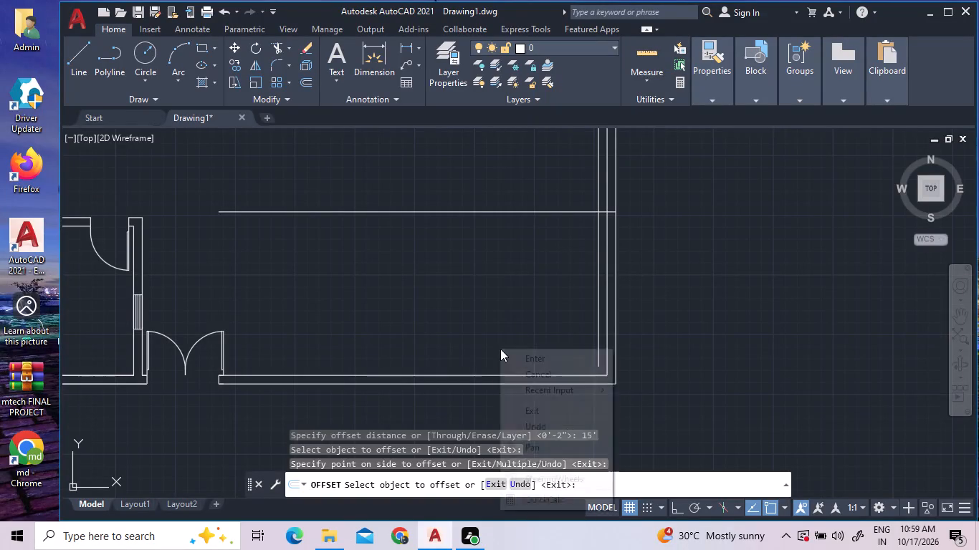
{"action": "double_click", "coordinate": [525, 356]}
{"action": "left_click", "coordinate": [653, 57]}
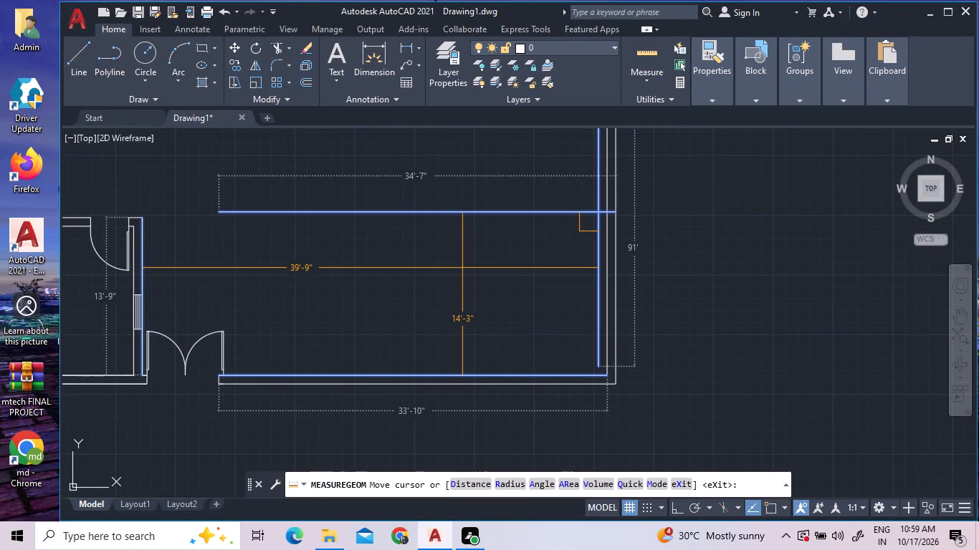
{"action": "right_click", "coordinate": [424, 281]}
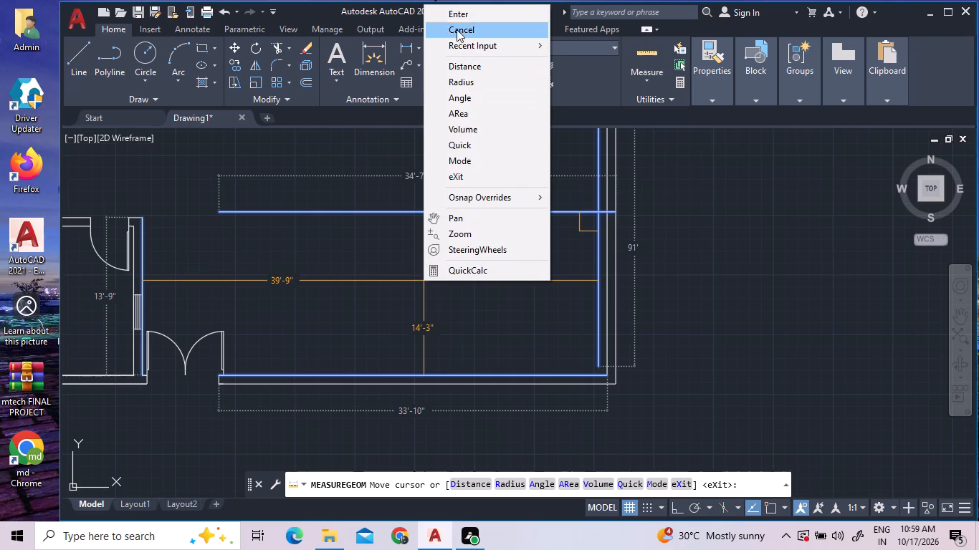
{"action": "left_click", "coordinate": [469, 9]}
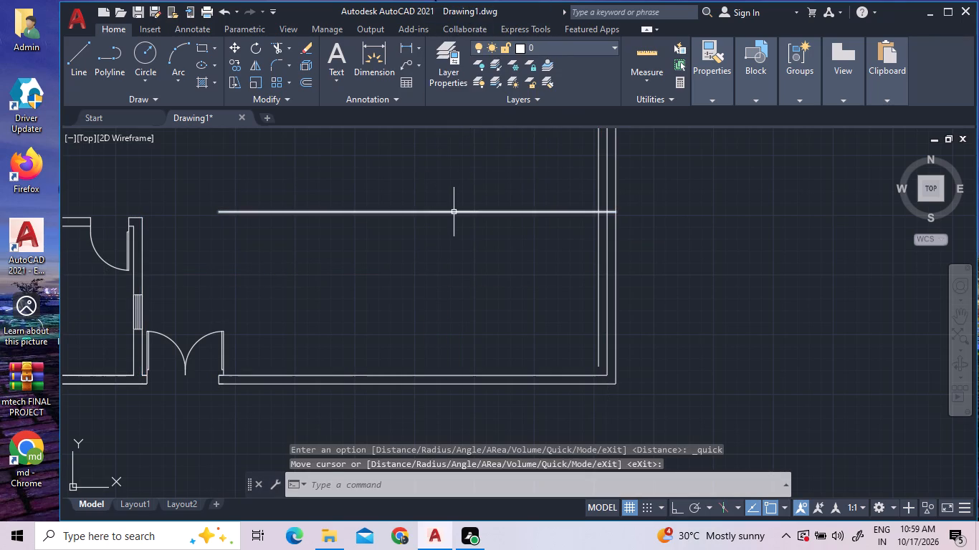
Erase the horizontal partition line above the lower wall.
{"action": "left_click", "coordinate": [454, 212]}
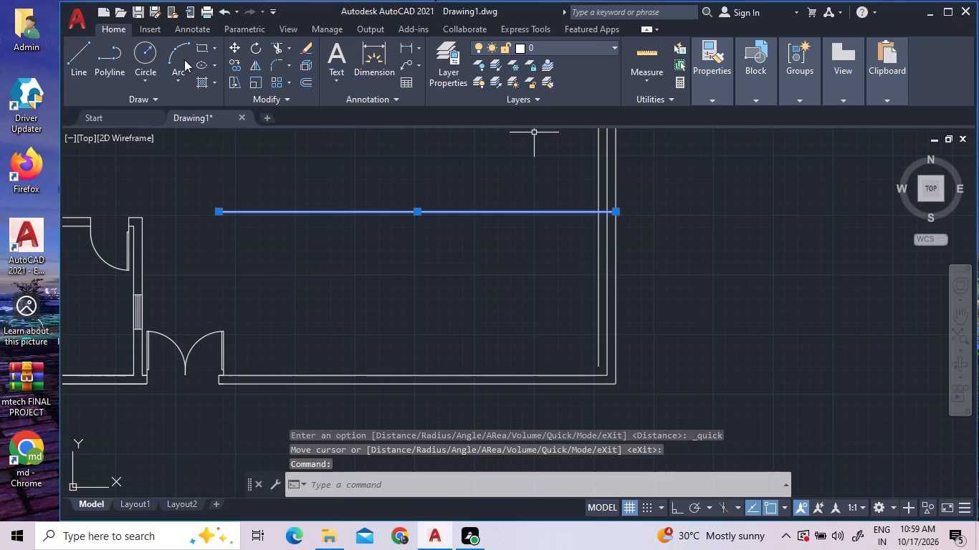
{"action": "right_click", "coordinate": [307, 163]}
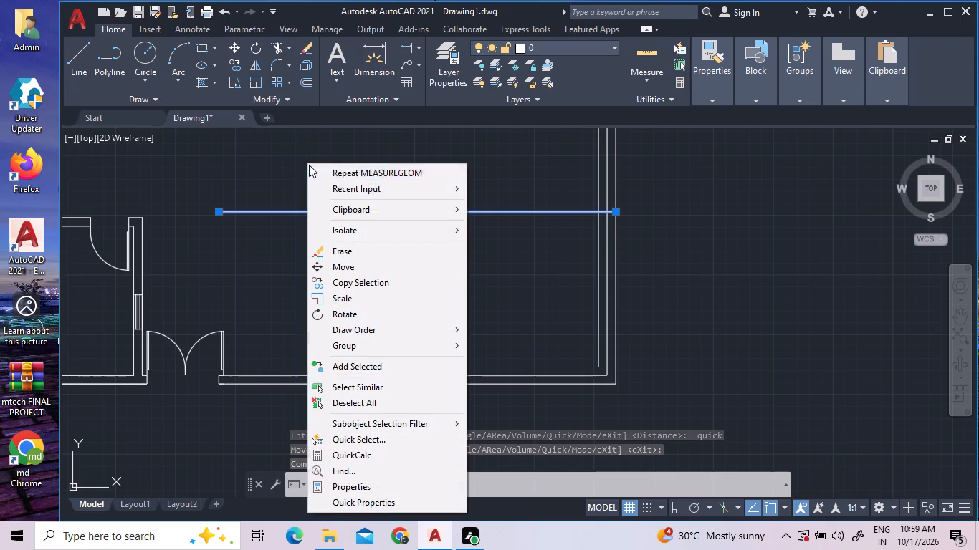
{"action": "left_click", "coordinate": [354, 252]}
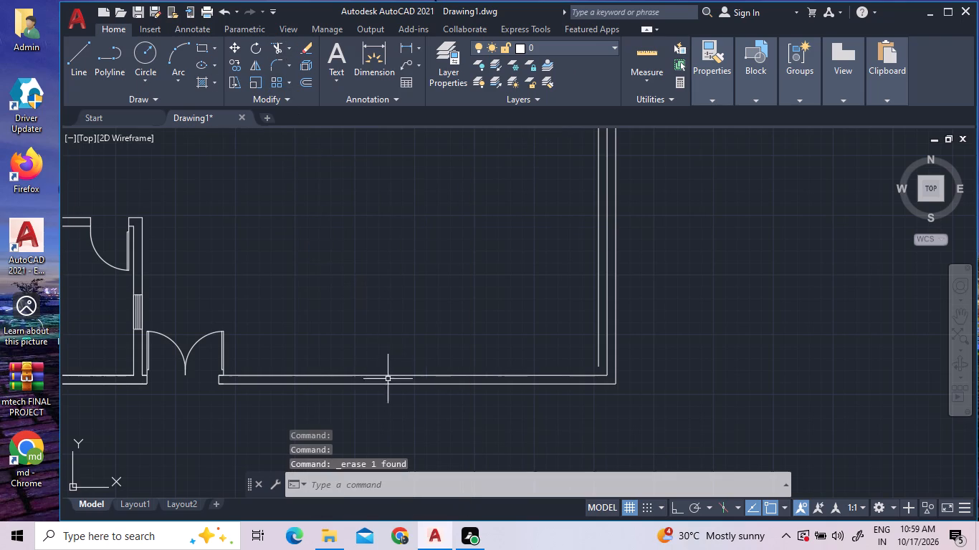
Offset the inner face line of the lower wall, beside the double door, 15' upward into the building.
{"action": "left_click", "coordinate": [304, 82]}
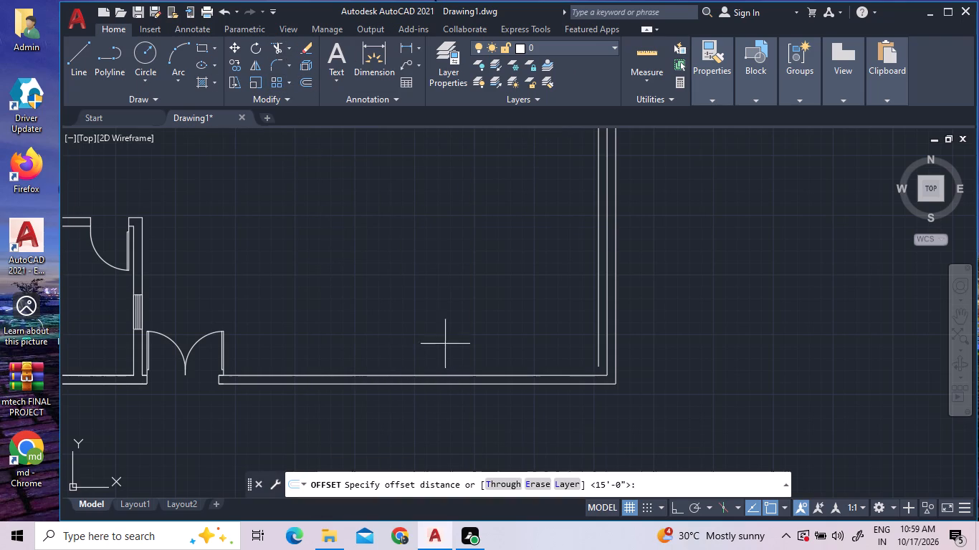
{"action": "key", "text": "Return"}
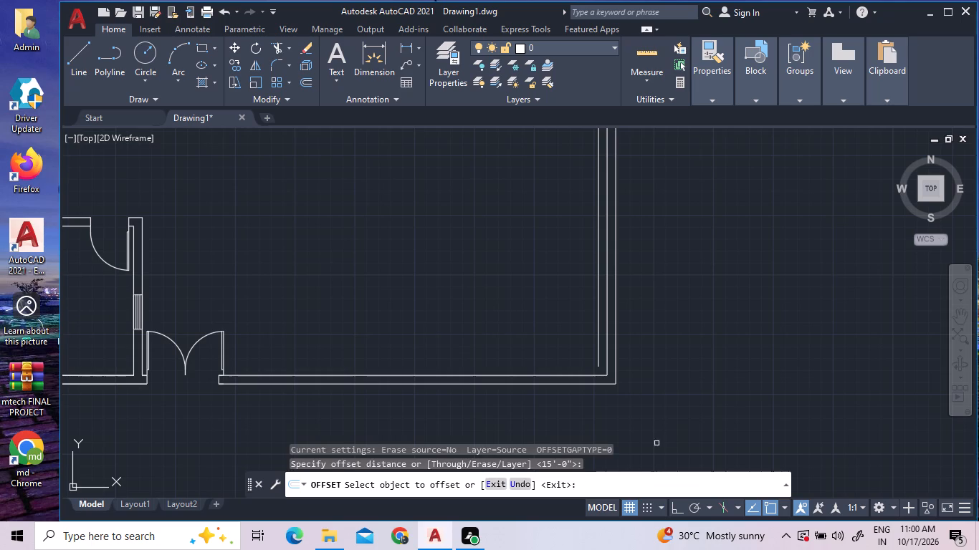
{"action": "left_click", "coordinate": [522, 373]}
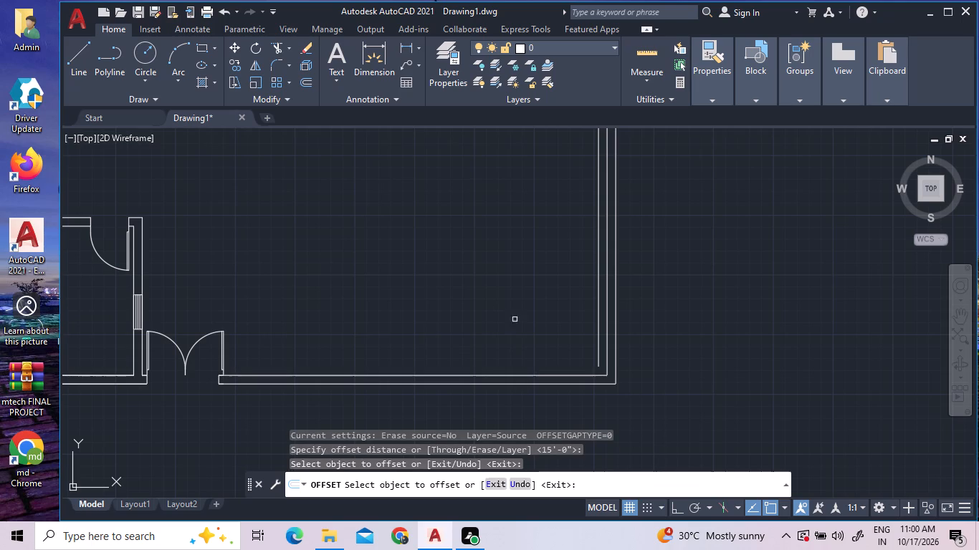
{"action": "scroll", "coordinate": [502, 284], "scroll_direction": "down", "scroll_amount": 3}
{"action": "left_click", "coordinate": [501, 305]}
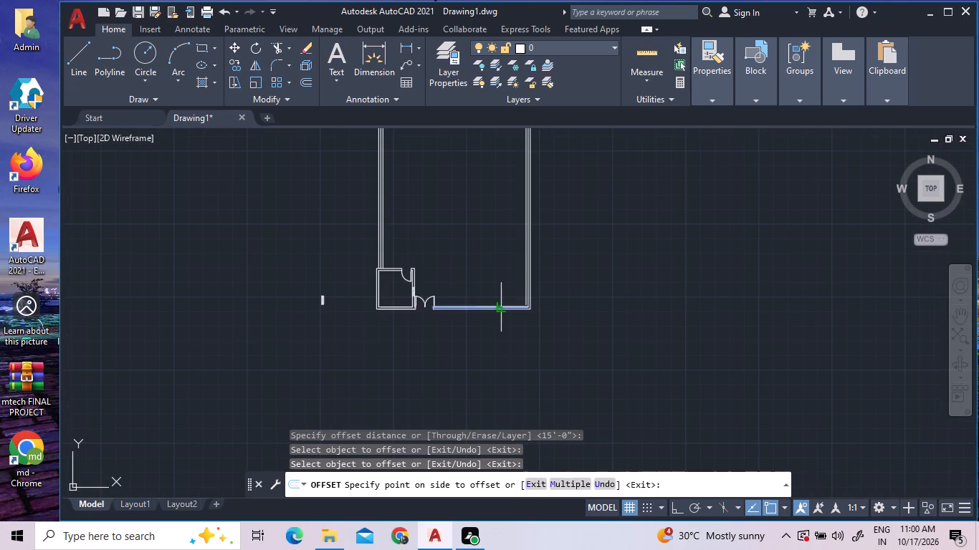
{"action": "double_click", "coordinate": [495, 275]}
{"action": "scroll", "coordinate": [491, 236], "scroll_direction": "up", "scroll_amount": 2}
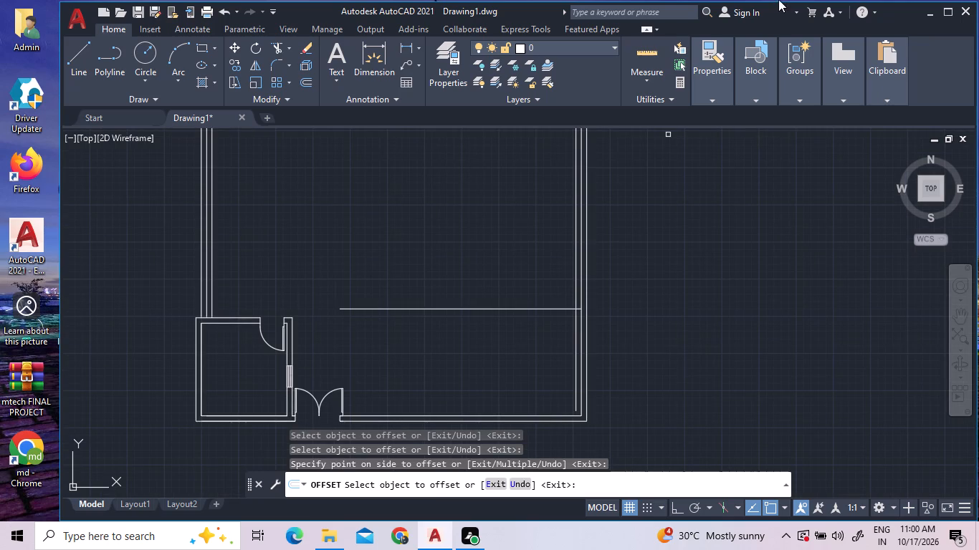
Measure the clear distance between the new horizontal partition line and the lower wall.
{"action": "left_click", "coordinate": [659, 58]}
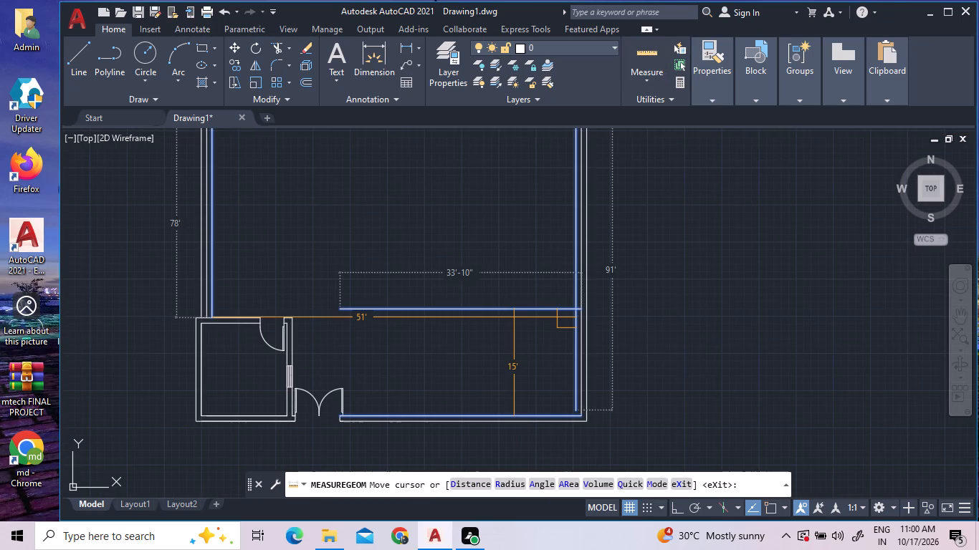
{"action": "left_click", "coordinate": [485, 334]}
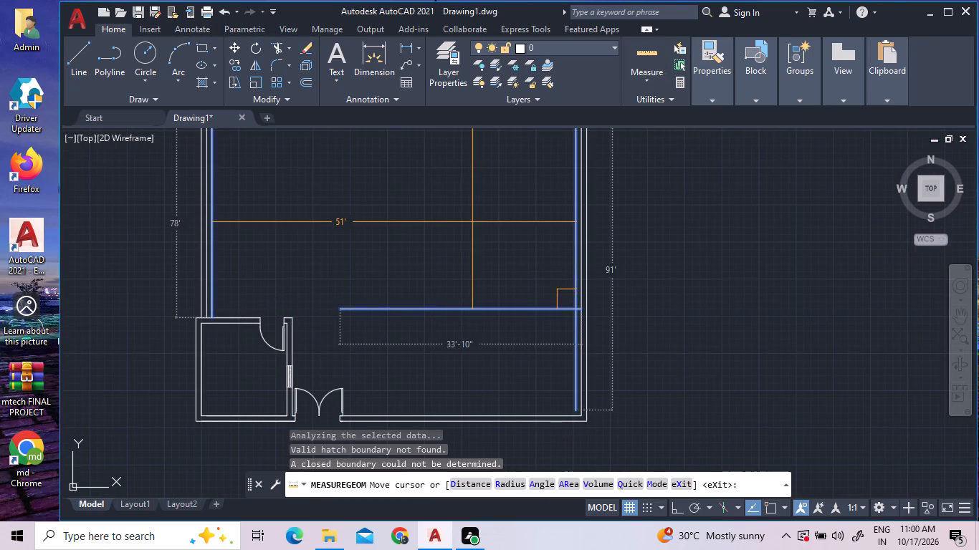
{"action": "right_click", "coordinate": [472, 221]}
{"action": "left_click", "coordinate": [487, 233]}
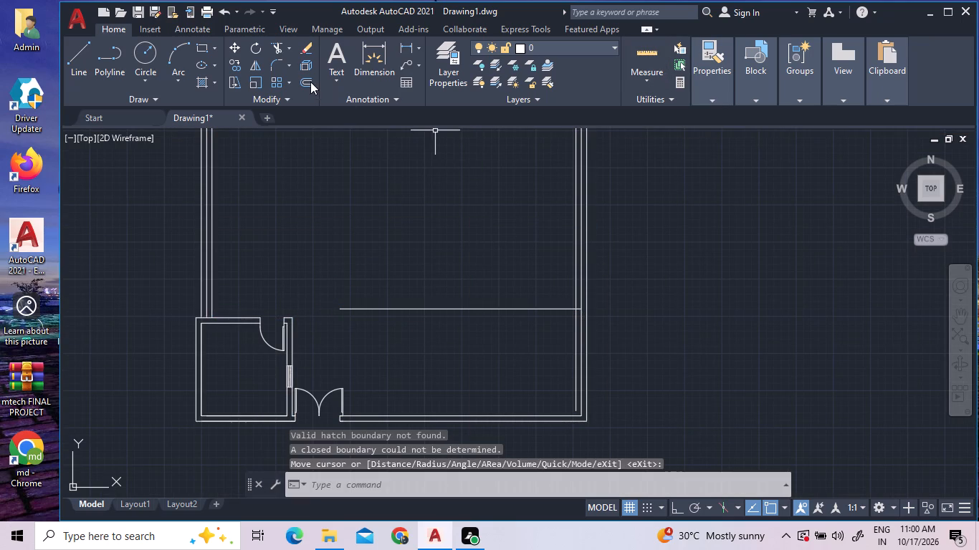
Offset the horizontal partition line 9" upward to give the partition wall its thickness.
{"action": "left_click", "coordinate": [310, 82]}
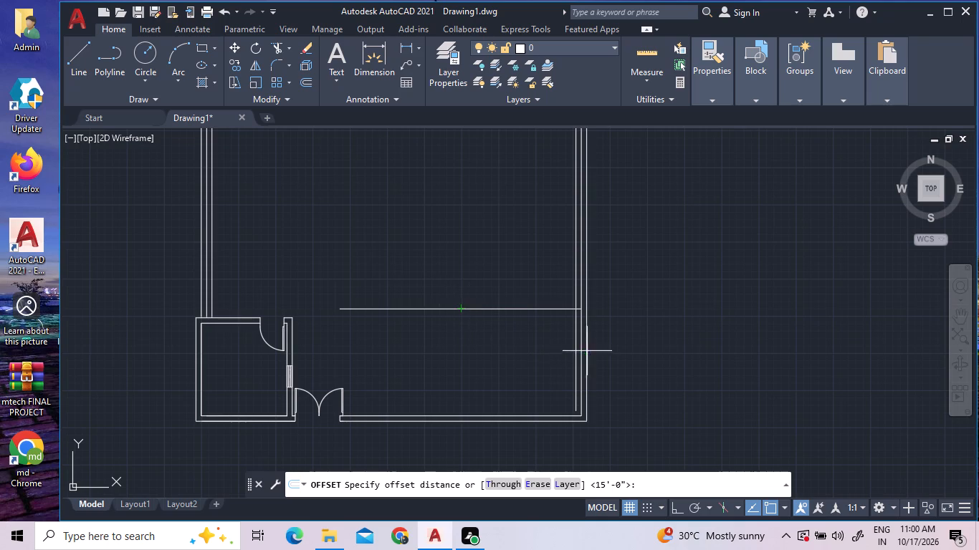
{"action": "scroll", "coordinate": [598, 278], "scroll_direction": "up", "scroll_amount": 2}
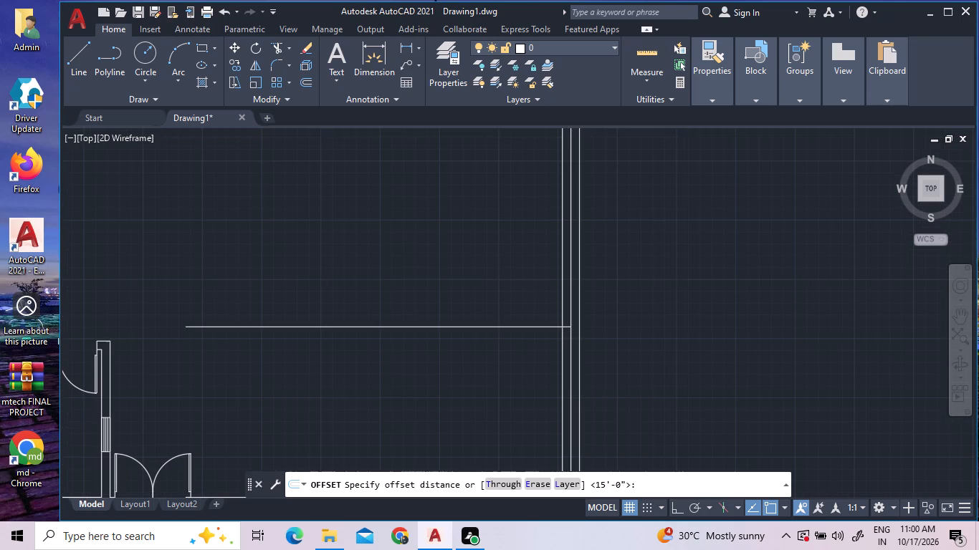
{"action": "key", "text": "9"}
{"action": "key", "text": "shift+quotedbl"}
{"action": "key", "text": "Return"}
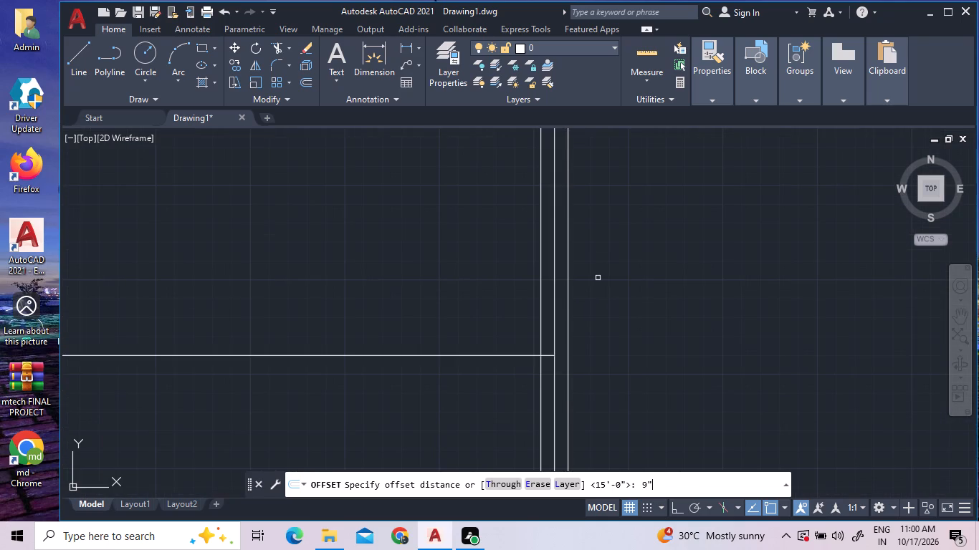
{"action": "left_click", "coordinate": [473, 355]}
{"action": "left_click", "coordinate": [477, 320]}
{"action": "scroll", "coordinate": [483, 332], "scroll_direction": "down", "scroll_amount": 4}
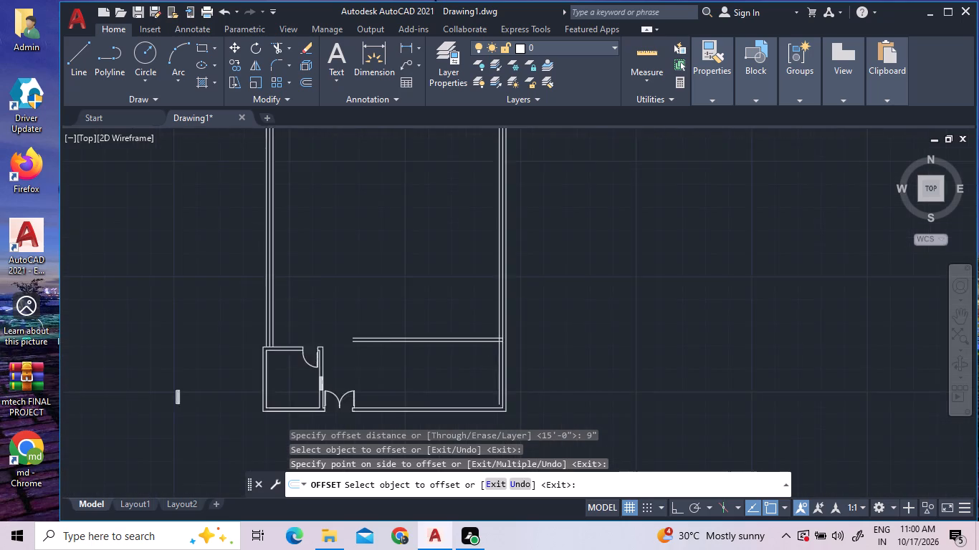
{"action": "scroll", "coordinate": [488, 399], "scroll_direction": "up", "scroll_amount": 2}
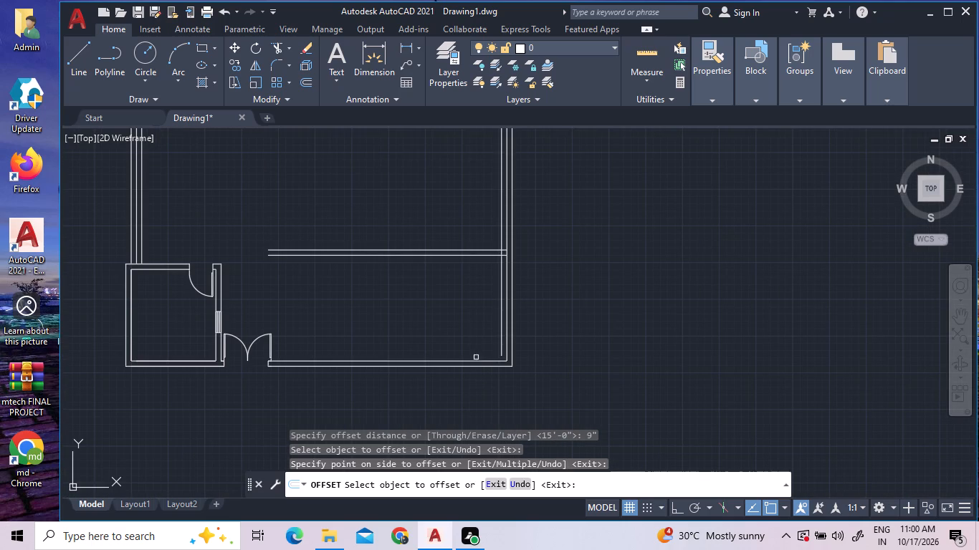
{"action": "right_click", "coordinate": [468, 328]}
{"action": "left_click", "coordinate": [479, 332]}
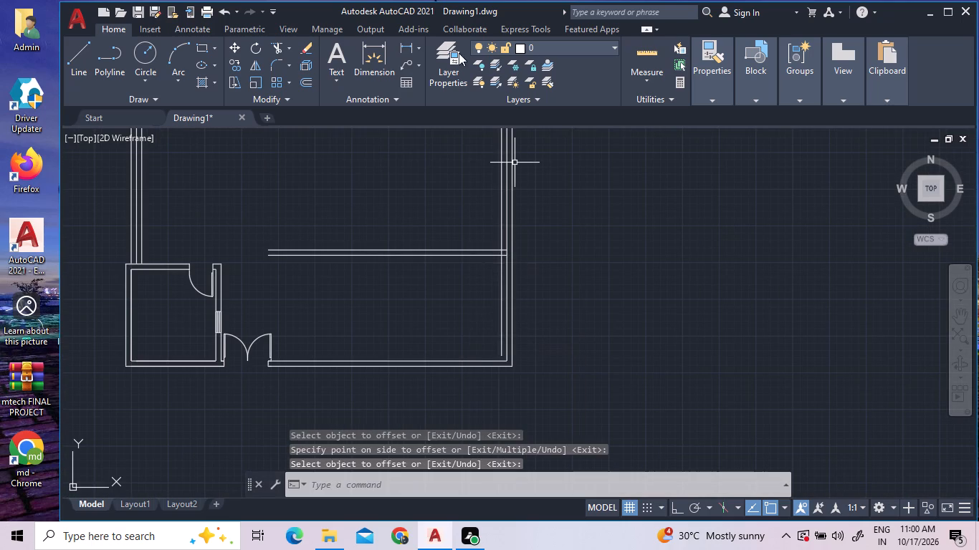
Trim the extra vertical line below the partition and the wall line segments crossing between its two faces at the right-hand outer wall.
{"action": "left_click", "coordinate": [278, 42]}
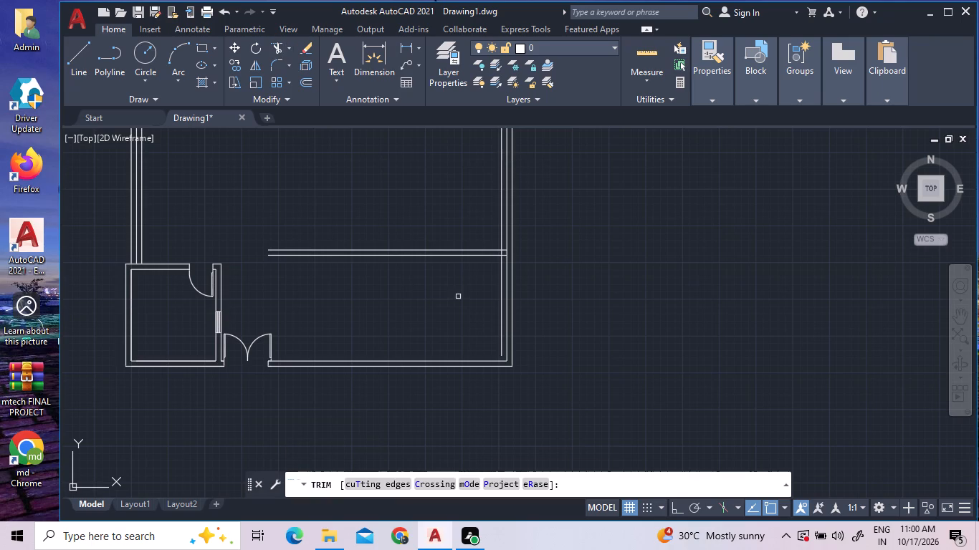
{"action": "left_click", "coordinate": [501, 295]}
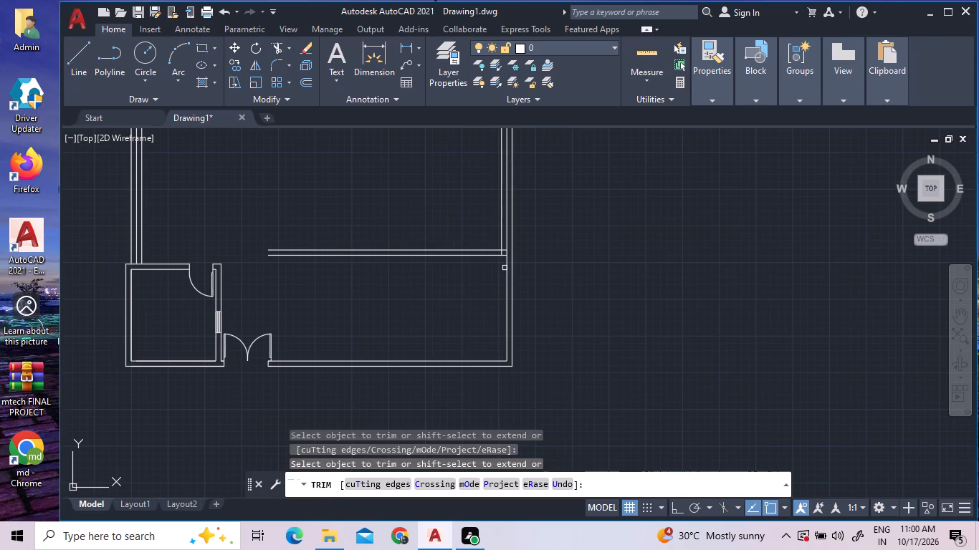
{"action": "left_click", "coordinate": [502, 253]}
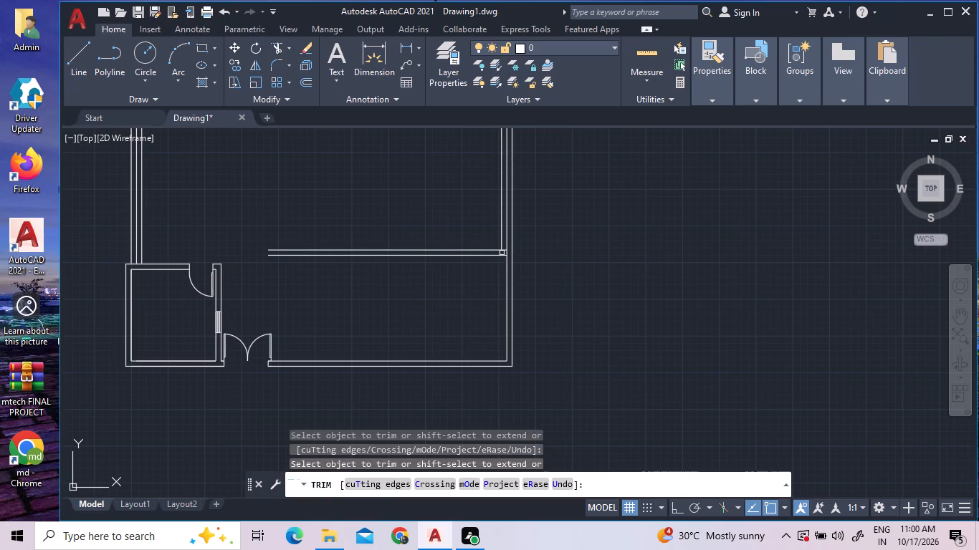
{"action": "scroll", "coordinate": [502, 253], "scroll_direction": "up", "scroll_amount": 3}
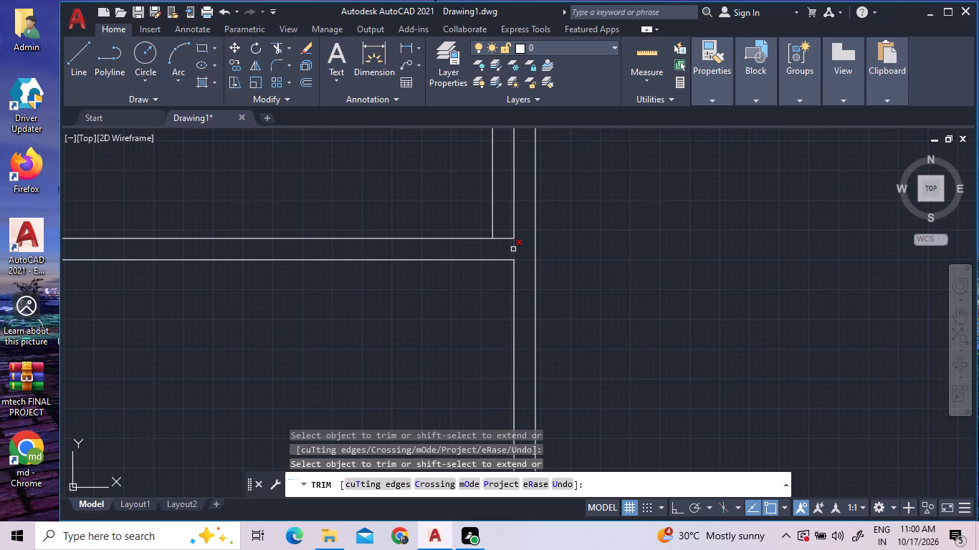
{"action": "left_click", "coordinate": [513, 249]}
{"action": "scroll", "coordinate": [513, 249], "scroll_direction": "down", "scroll_amount": 2}
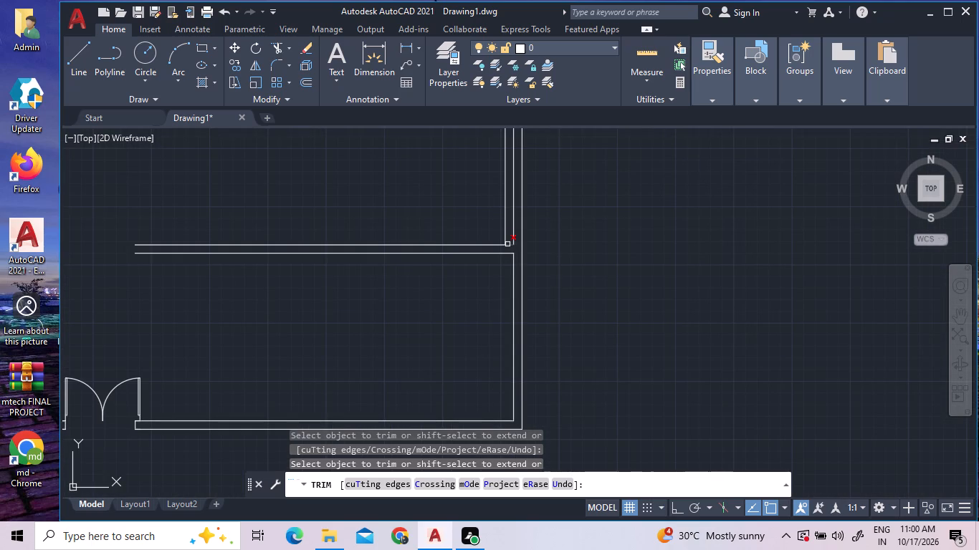
{"action": "right_click", "coordinate": [454, 215]}
{"action": "left_click", "coordinate": [469, 226]}
{"action": "scroll", "coordinate": [460, 211], "scroll_direction": "down", "scroll_amount": 1}
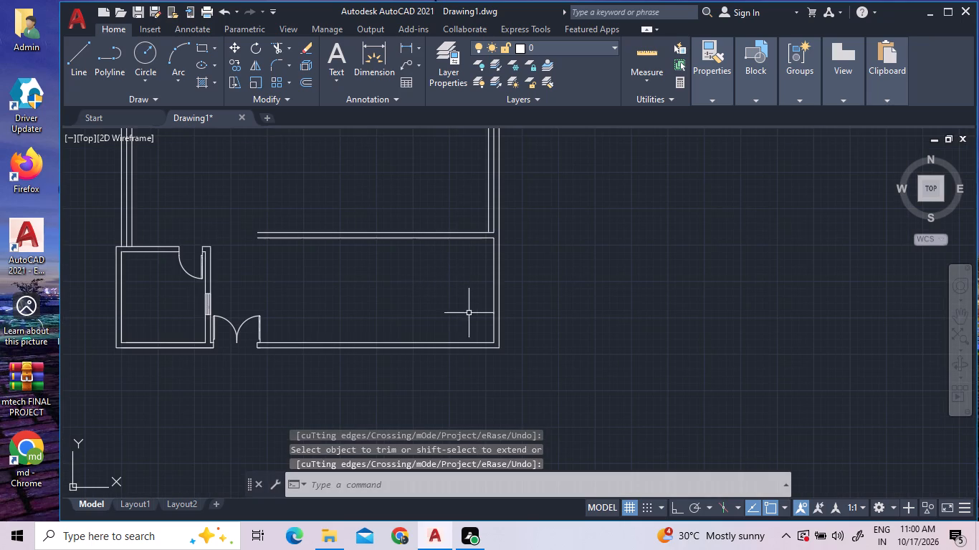
Offset the inner face line of the lower room's right-hand wall 13' into the room.
{"action": "left_click", "coordinate": [306, 82]}
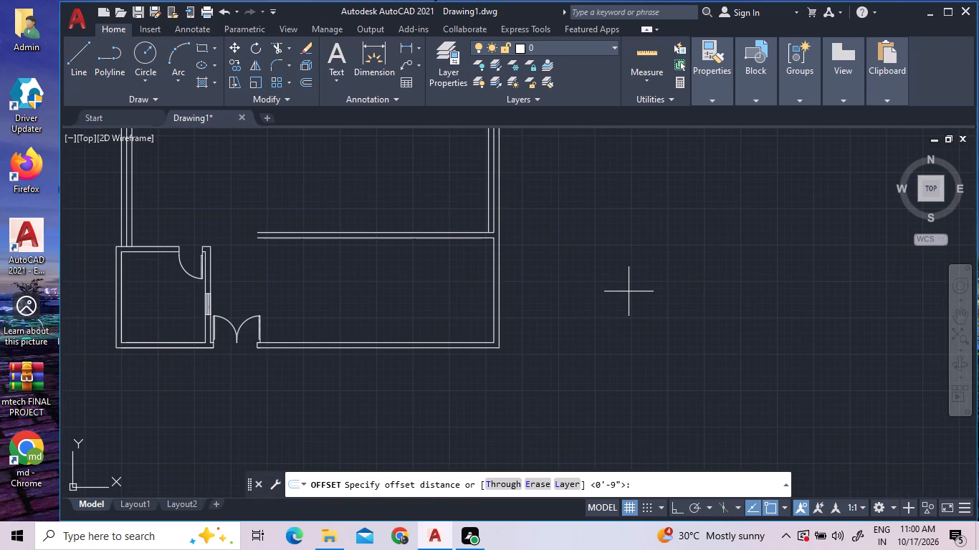
{"action": "type", "text": "13'"}
{"action": "key", "text": "Return"}
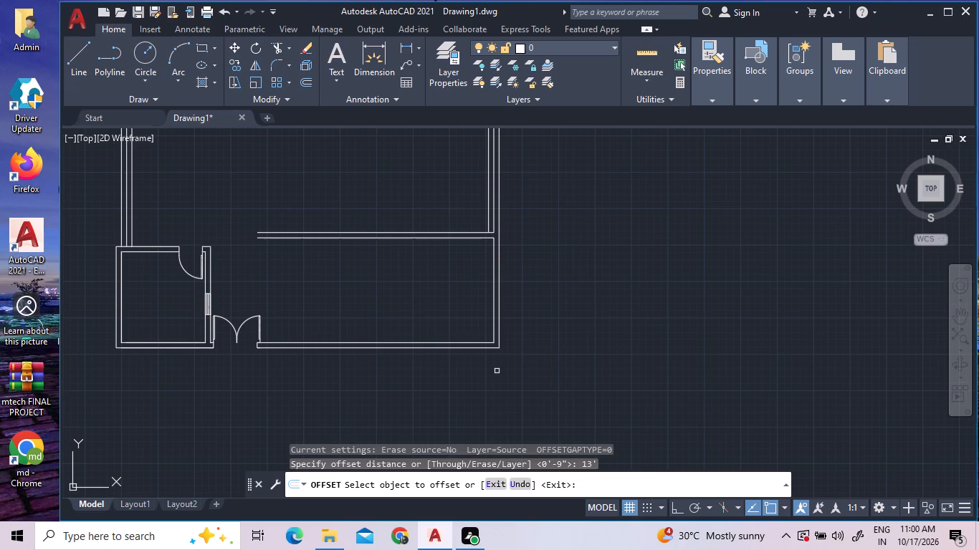
{"action": "left_click", "coordinate": [492, 325]}
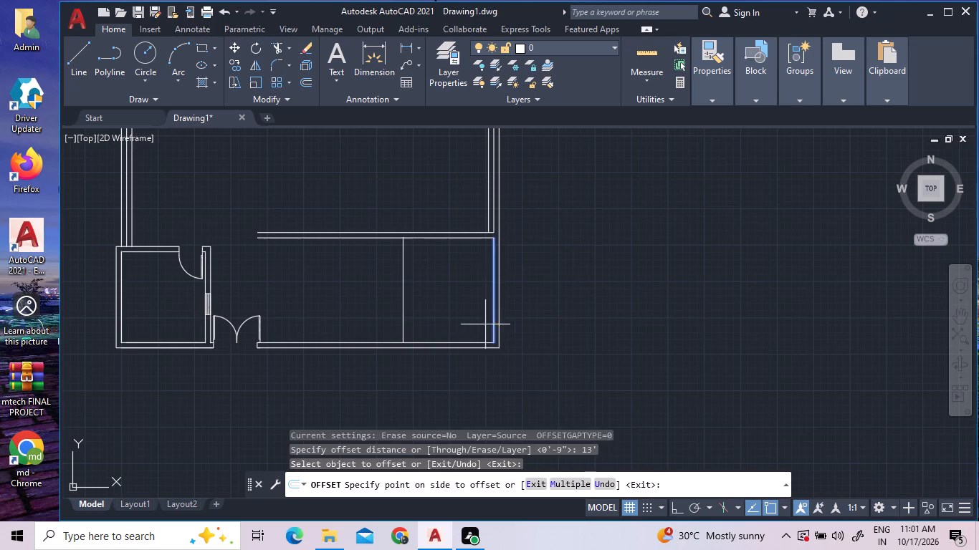
{"action": "double_click", "coordinate": [459, 324]}
Offset the new vertical partition line 9" to its left to give the partition wall its thickness.
{"action": "left_click", "coordinate": [302, 81]}
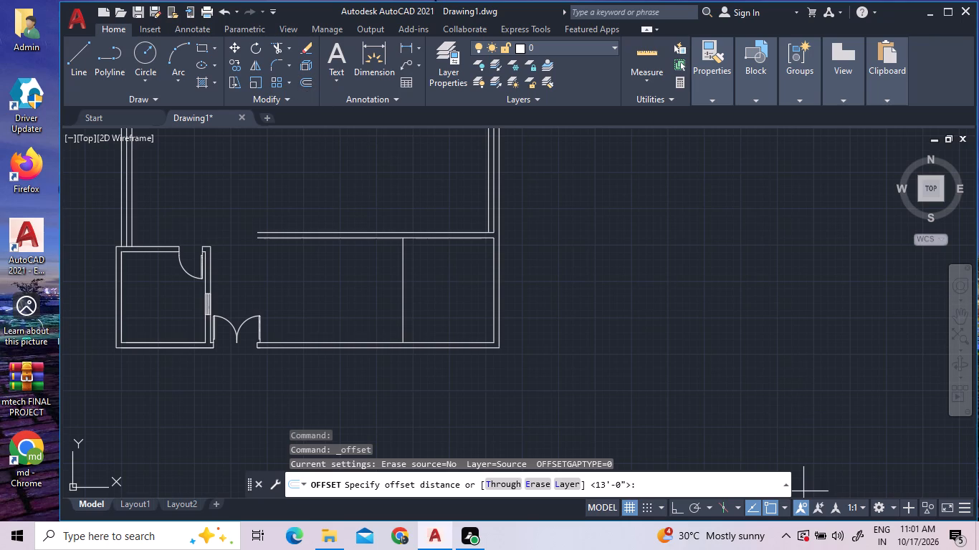
{"action": "type", "text": "9\""}
{"action": "key", "text": "Return"}
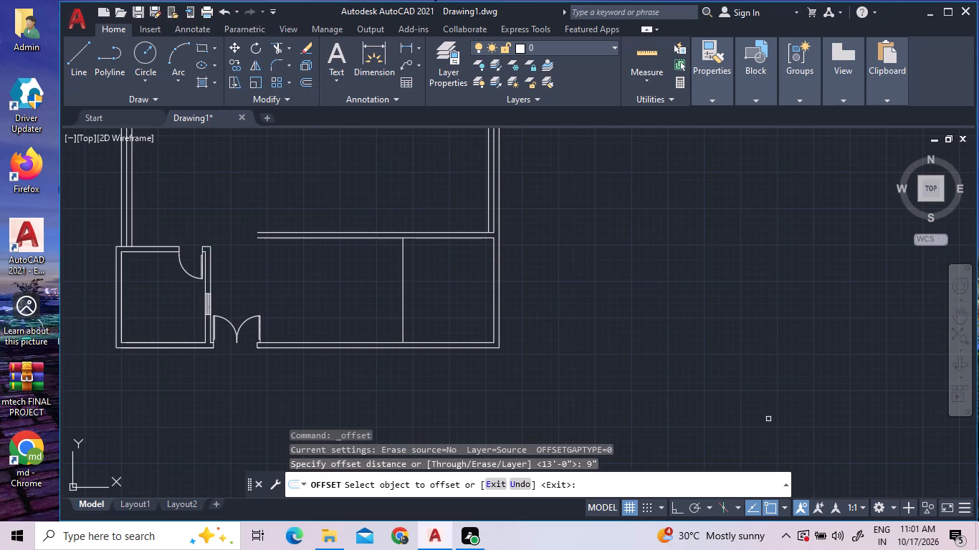
{"action": "double_click", "coordinate": [401, 291]}
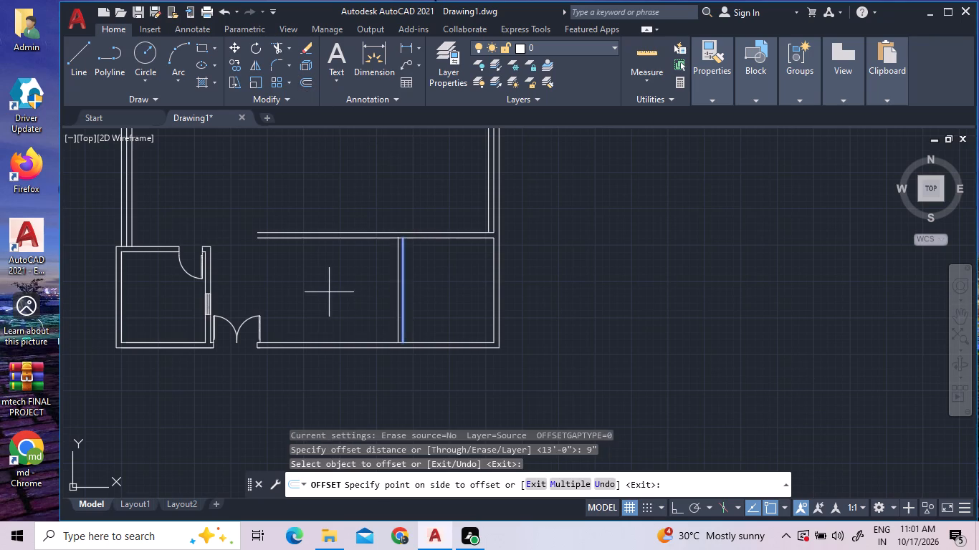
{"action": "left_click", "coordinate": [329, 292]}
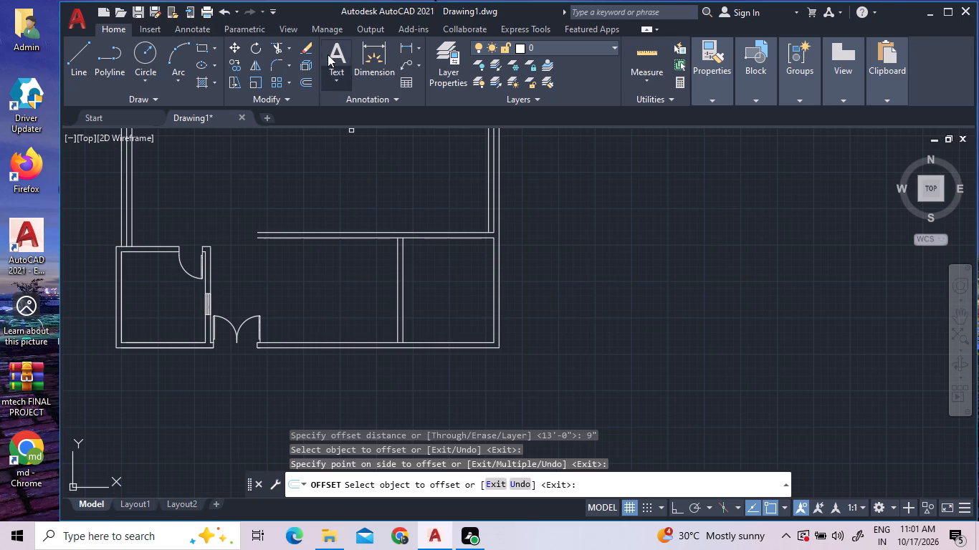
Offset the left face of the 9" vertical partition 5' further left toward the double door.
{"action": "left_click", "coordinate": [305, 87]}
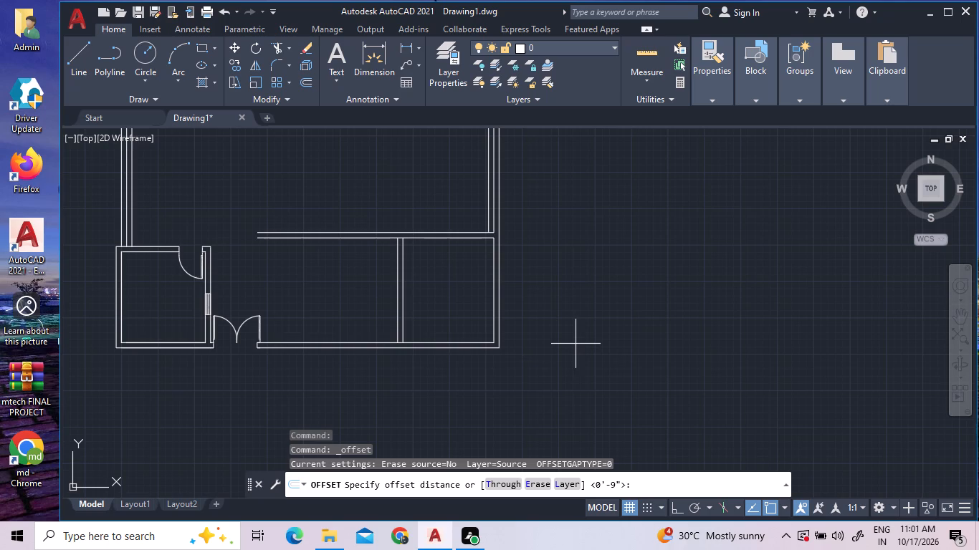
{"action": "double_click", "coordinate": [307, 79]}
{"action": "type", "text": "5'"}
{"action": "key", "text": "Return"}
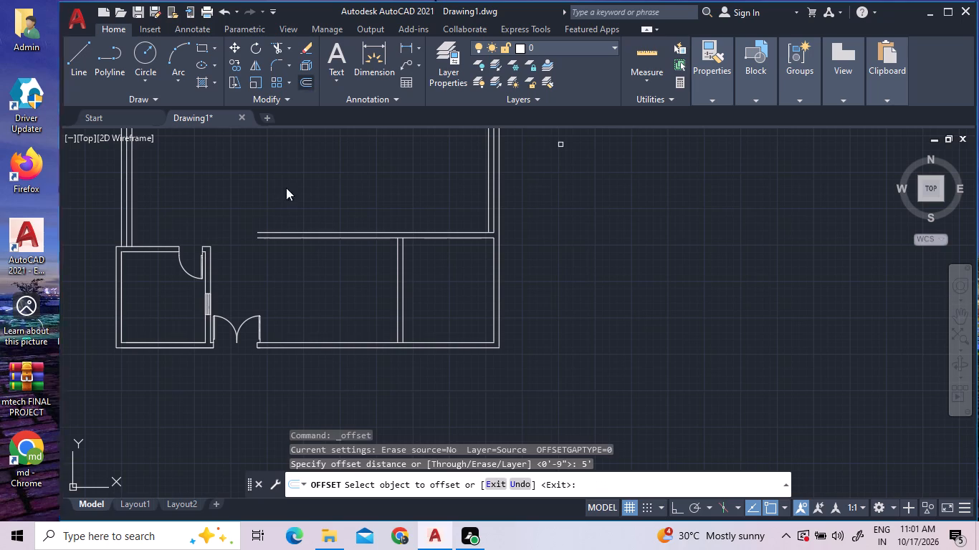
{"action": "double_click", "coordinate": [396, 256]}
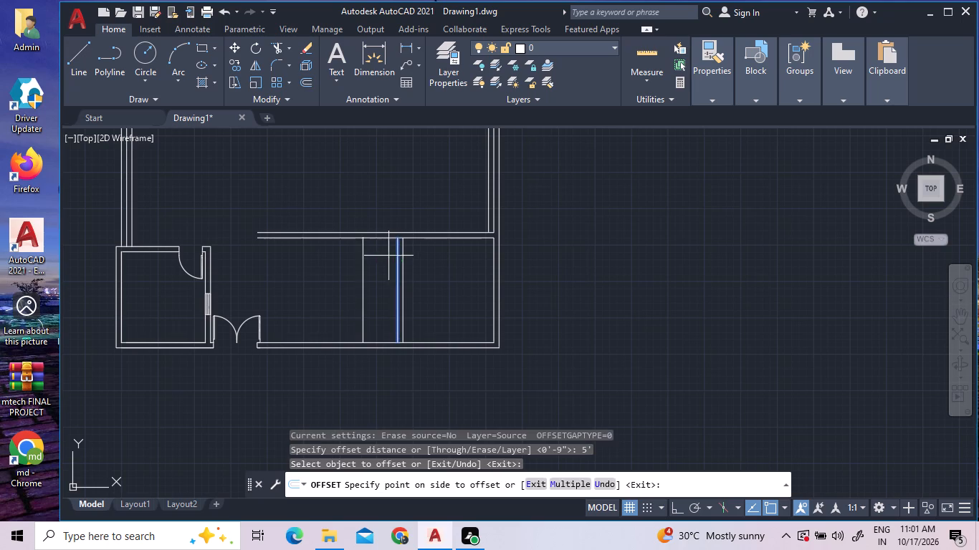
{"action": "left_click", "coordinate": [368, 255]}
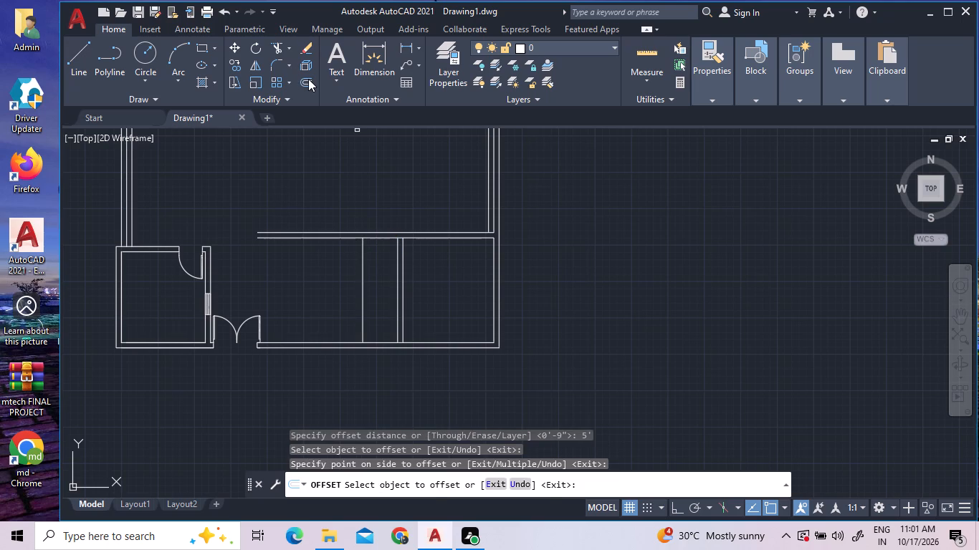
Offset the new vertical line 5" to its left to form a thin partition wall.
{"action": "triple_click", "coordinate": [308, 79]}
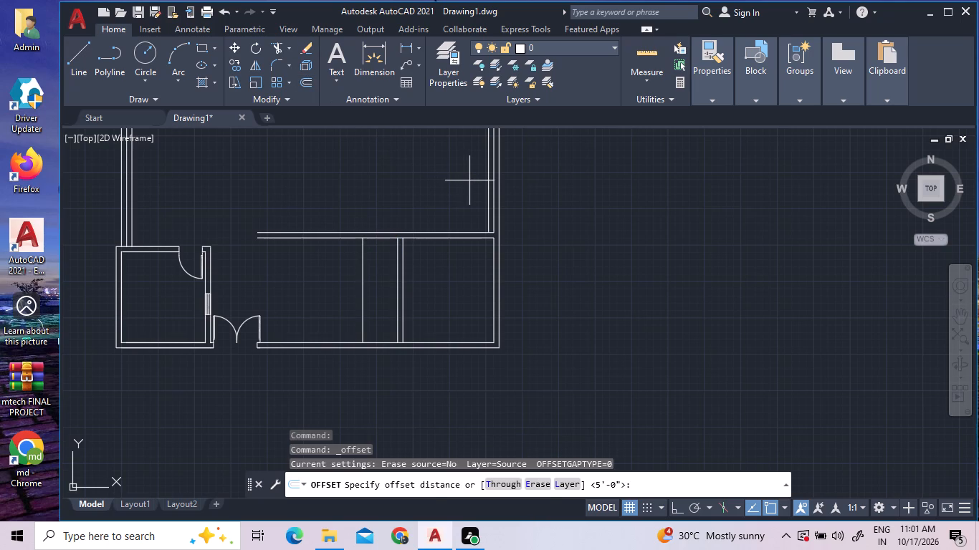
{"action": "type", "text": "5\""}
{"action": "key", "text": "Return"}
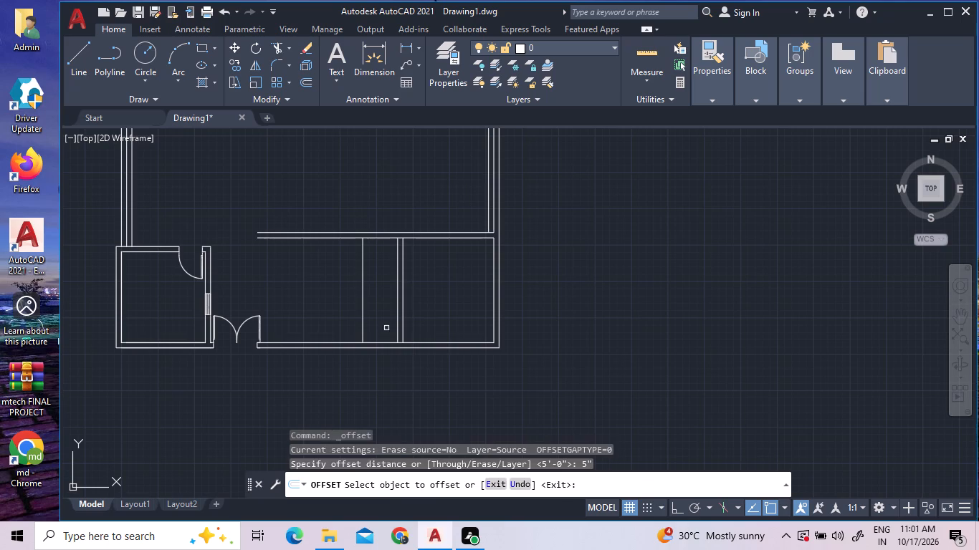
{"action": "left_click", "coordinate": [361, 316]}
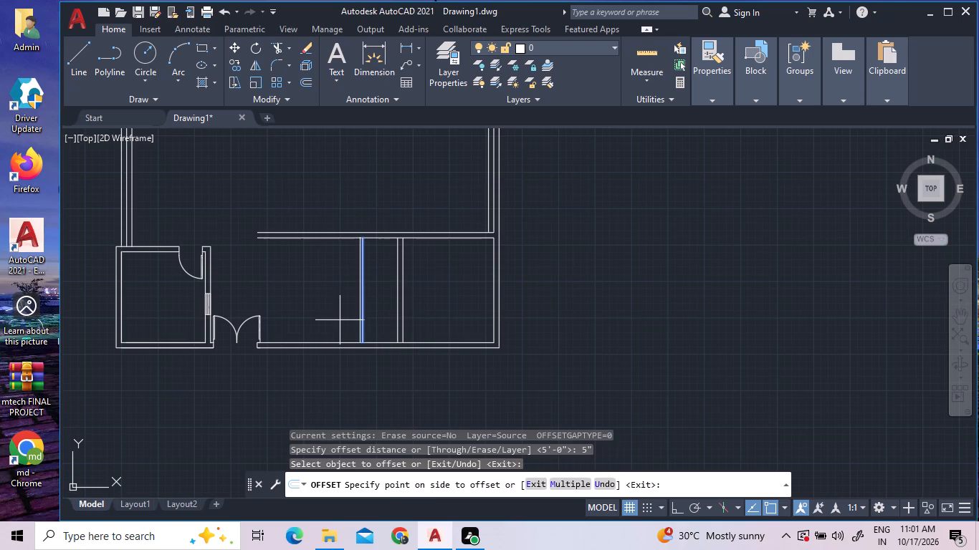
{"action": "left_click", "coordinate": [338, 320]}
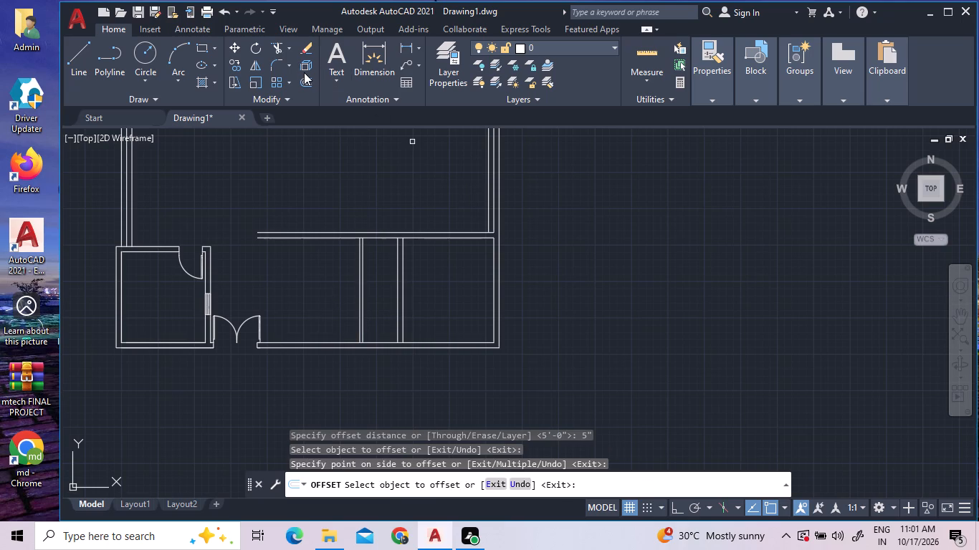
Offset the left face of the 5" partition 13' to the left toward the double door.
{"action": "left_click", "coordinate": [304, 72]}
{"action": "double_click", "coordinate": [307, 77]}
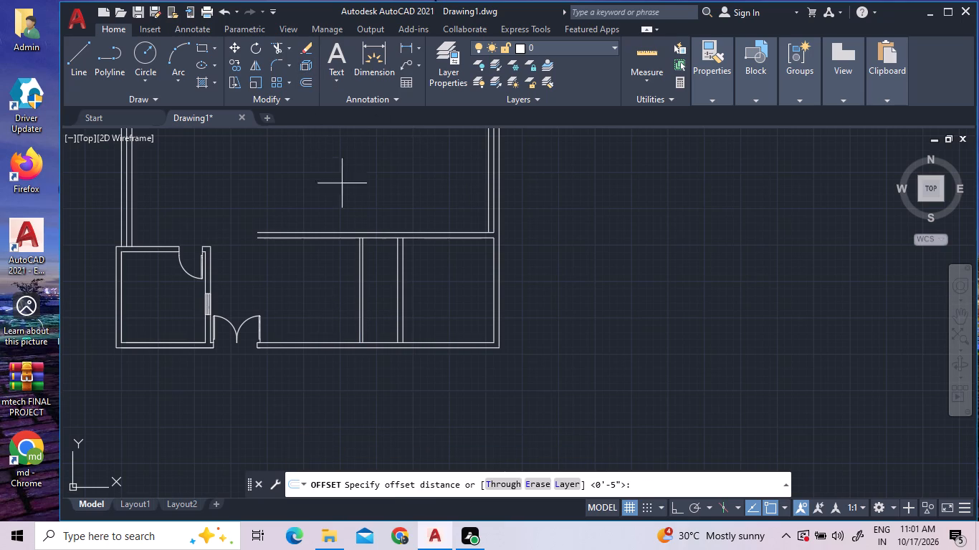
{"action": "type", "text": "13'"}
{"action": "key", "text": "Return"}
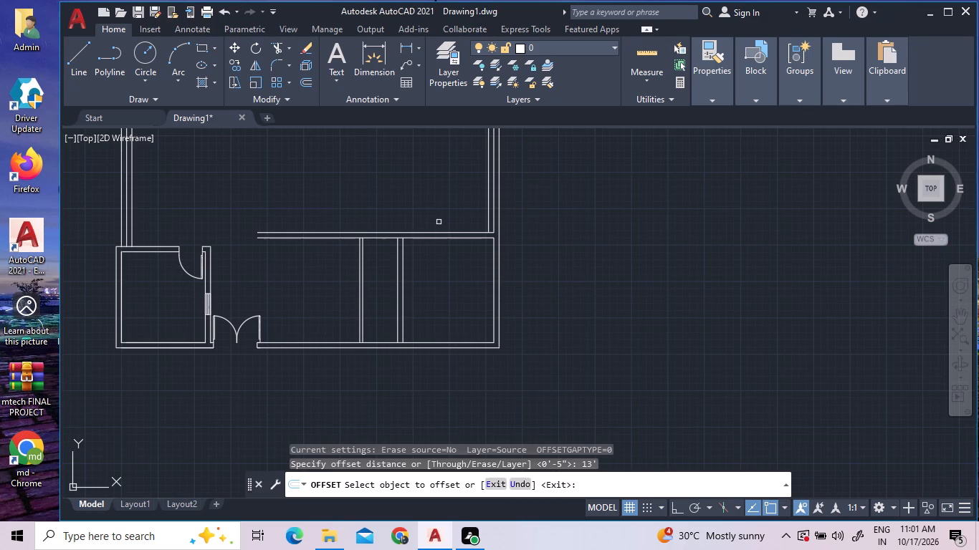
{"action": "left_click", "coordinate": [358, 282]}
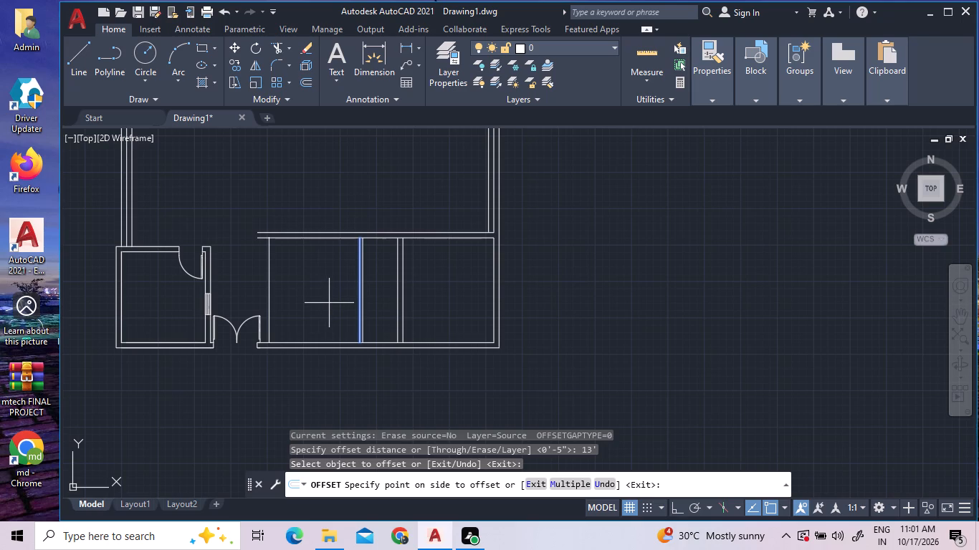
{"action": "left_click", "coordinate": [337, 308]}
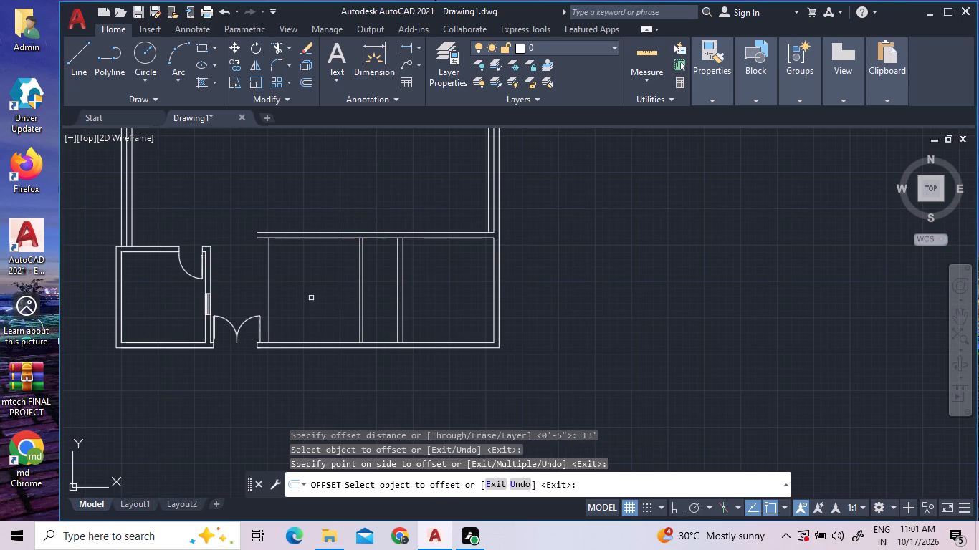
{"action": "left_click", "coordinate": [252, 277]}
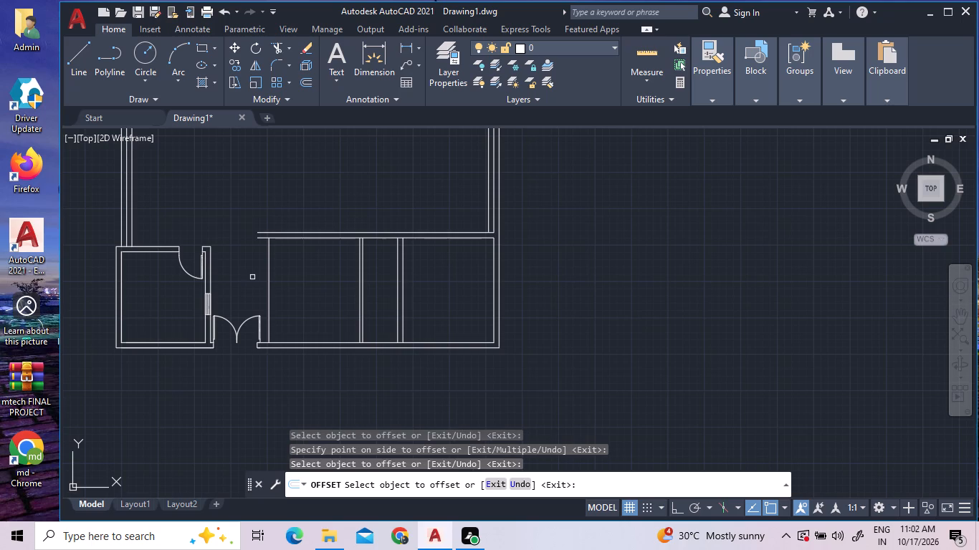
Offset the vertical line beside the double door 9" to its left to form the partition wall, and end the offset.
{"action": "left_click", "coordinate": [308, 83]}
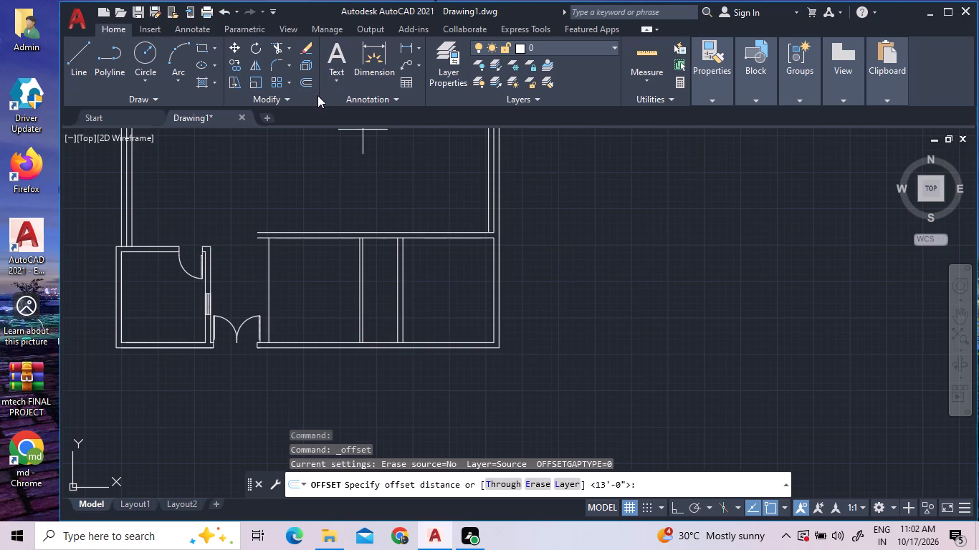
{"action": "type", "text": "9\""}
{"action": "key", "text": "Return"}
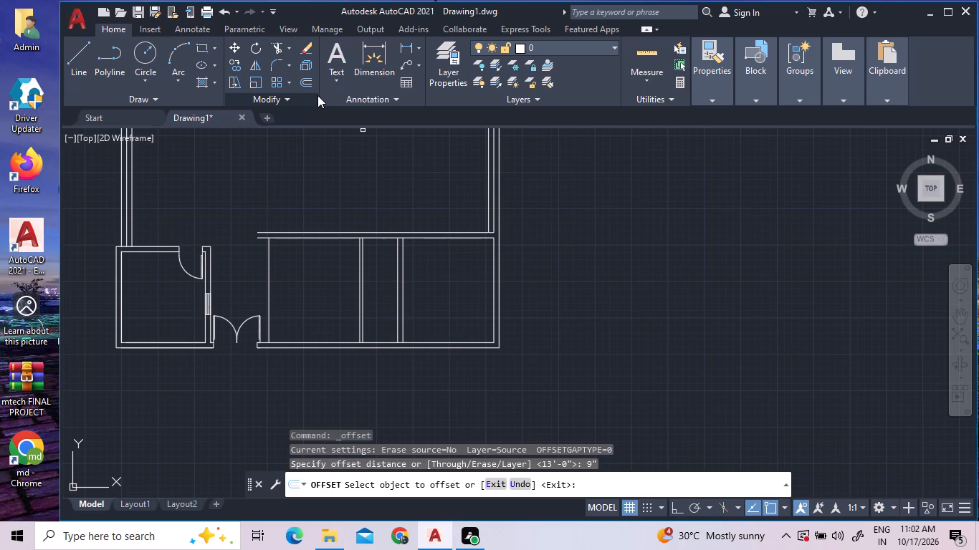
{"action": "left_click", "coordinate": [269, 299]}
{"action": "left_click", "coordinate": [245, 300]}
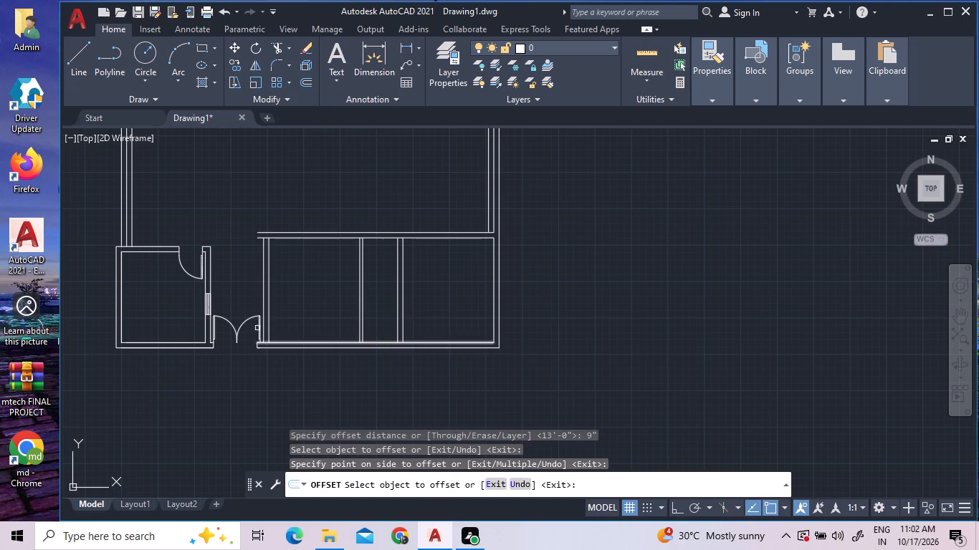
{"action": "scroll", "coordinate": [254, 327], "scroll_direction": "up", "scroll_amount": 2}
{"action": "scroll", "coordinate": [264, 332], "scroll_direction": "down", "scroll_amount": 3}
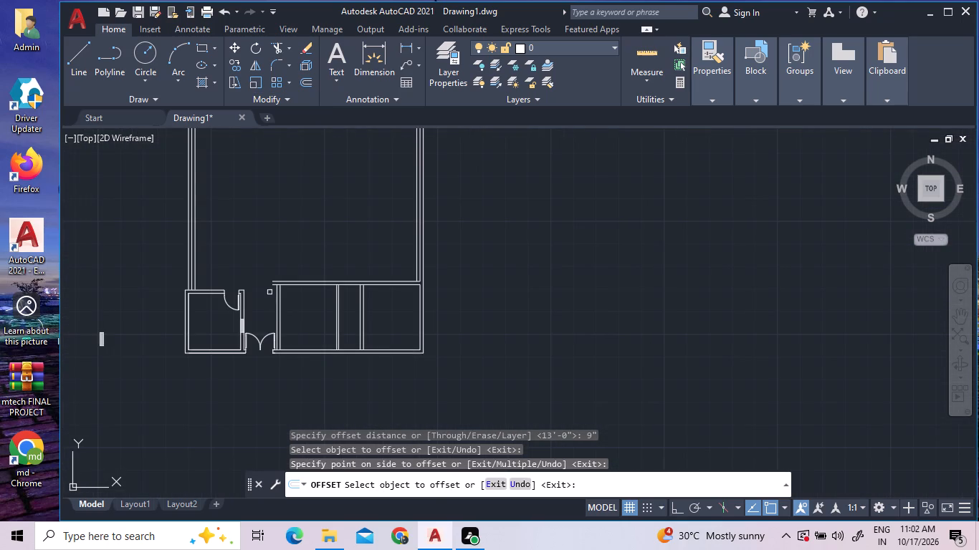
{"action": "scroll", "coordinate": [264, 264], "scroll_direction": "up", "scroll_amount": 2}
{"action": "right_click", "coordinate": [292, 253]}
{"action": "left_click", "coordinate": [343, 261]}
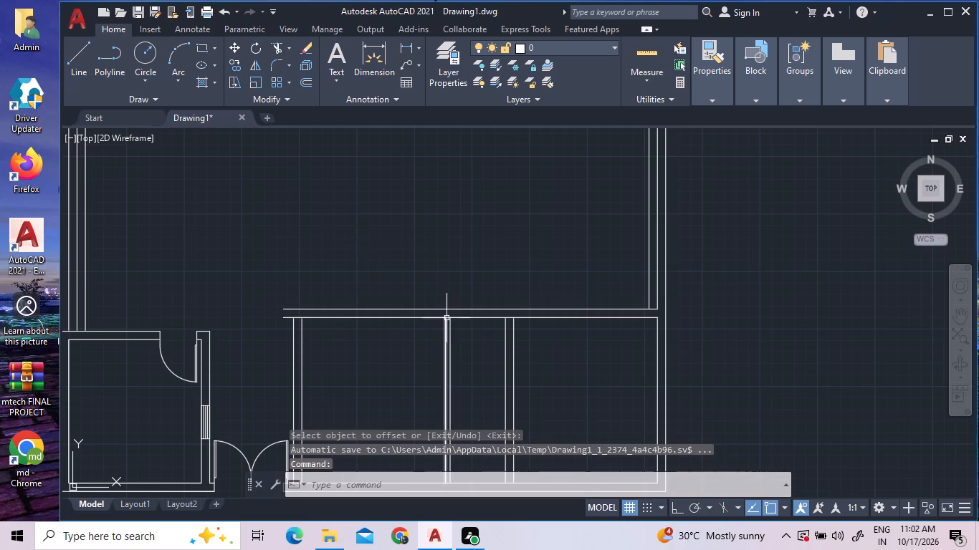
Measure the clear width and height of the narrow room between the 5" and 9" vertical partitions.
{"action": "scroll", "coordinate": [447, 312], "scroll_direction": "down", "scroll_amount": 2}
{"action": "scroll", "coordinate": [446, 388], "scroll_direction": "up", "scroll_amount": 2}
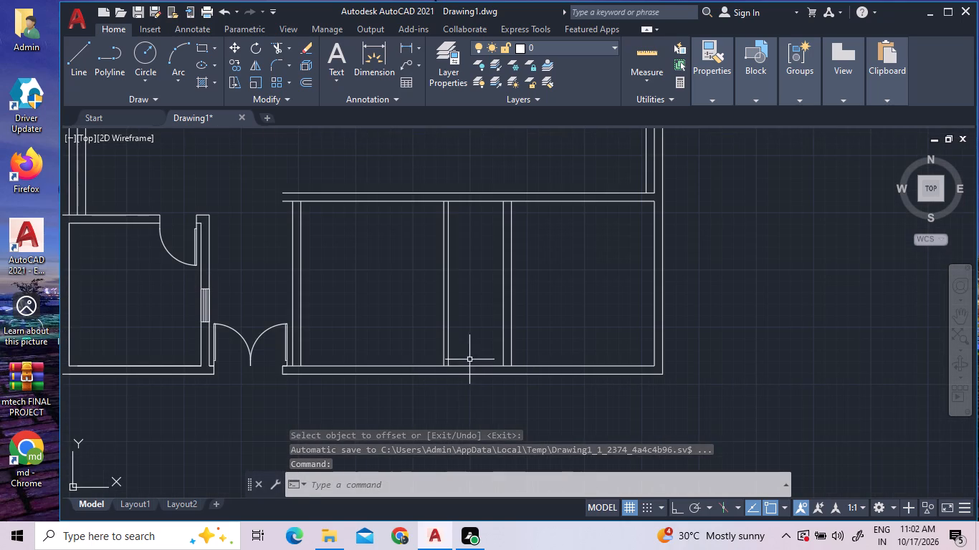
{"action": "left_click", "coordinate": [650, 44]}
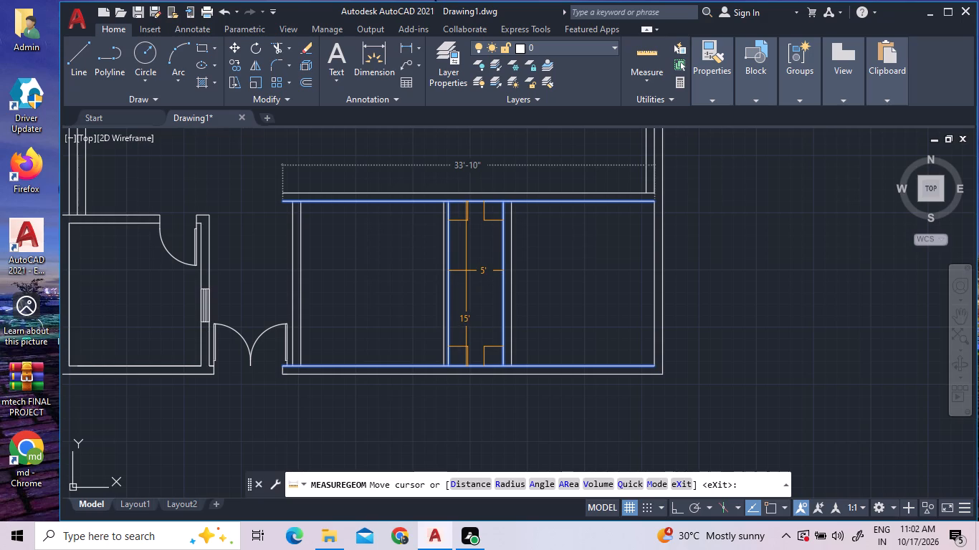
{"action": "right_click", "coordinate": [466, 271]}
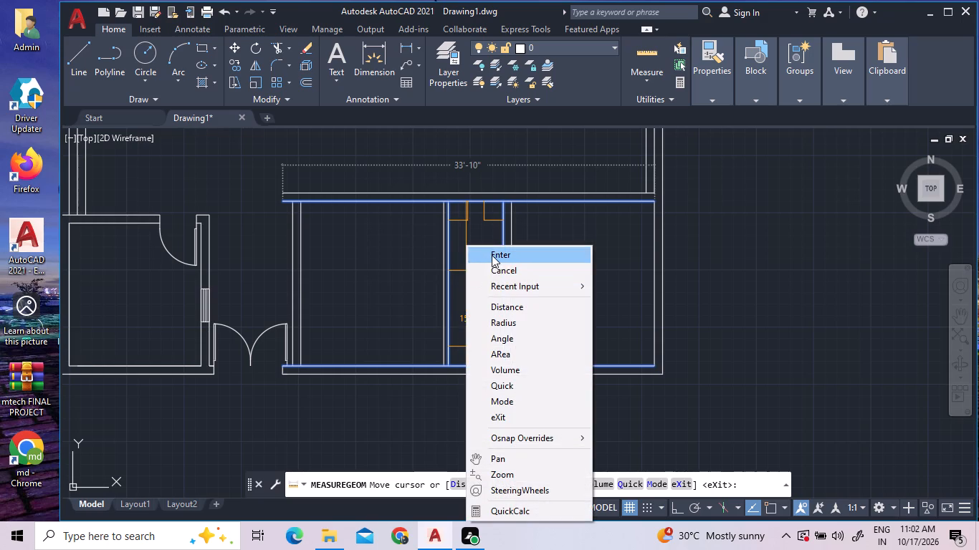
{"action": "left_click", "coordinate": [492, 255]}
Move both lines of the 5" partition 2' horizontally to the right with Ortho on.
{"action": "left_click", "coordinate": [485, 271]}
{"action": "left_click", "coordinate": [406, 254]}
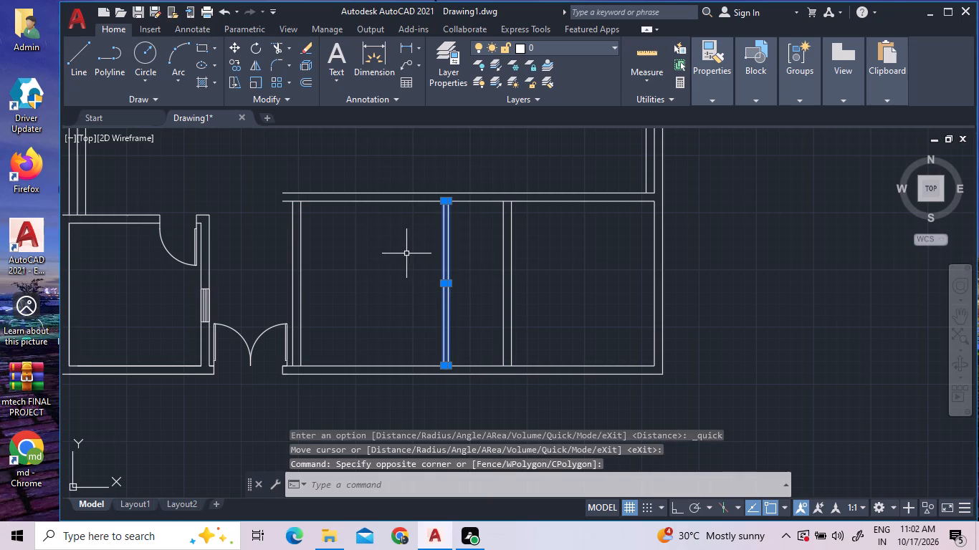
{"action": "right_click", "coordinate": [406, 254]}
{"action": "left_click", "coordinate": [437, 294]}
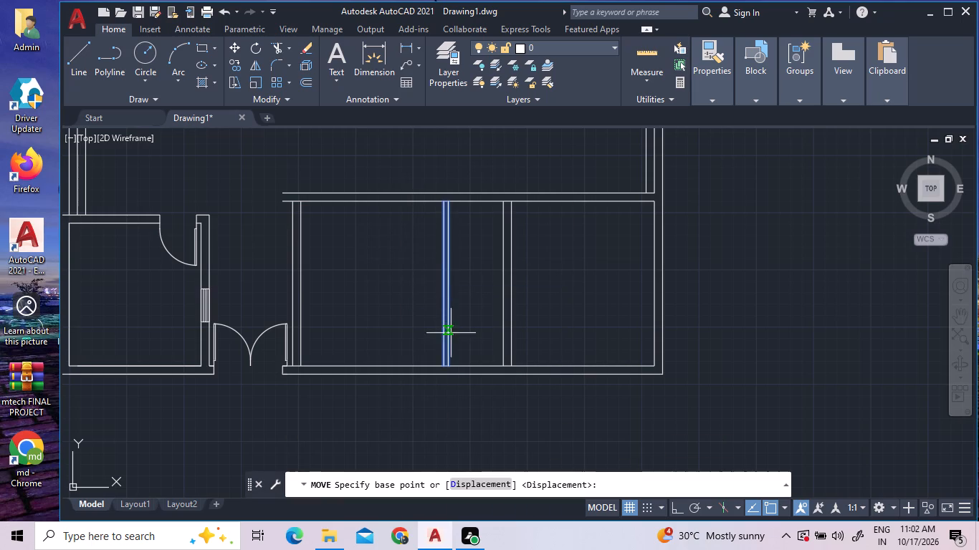
{"action": "scroll", "coordinate": [436, 375], "scroll_direction": "up", "scroll_amount": 3}
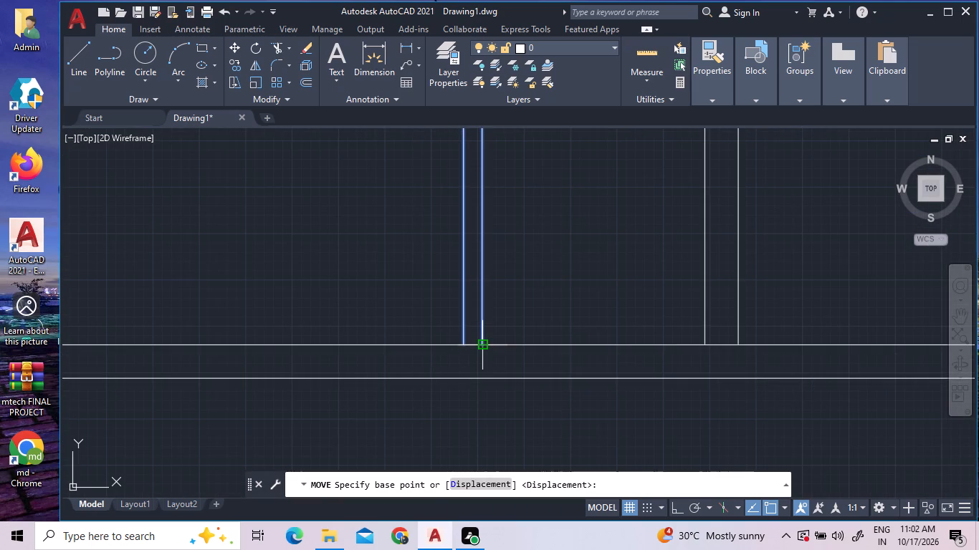
{"action": "left_click", "coordinate": [482, 346]}
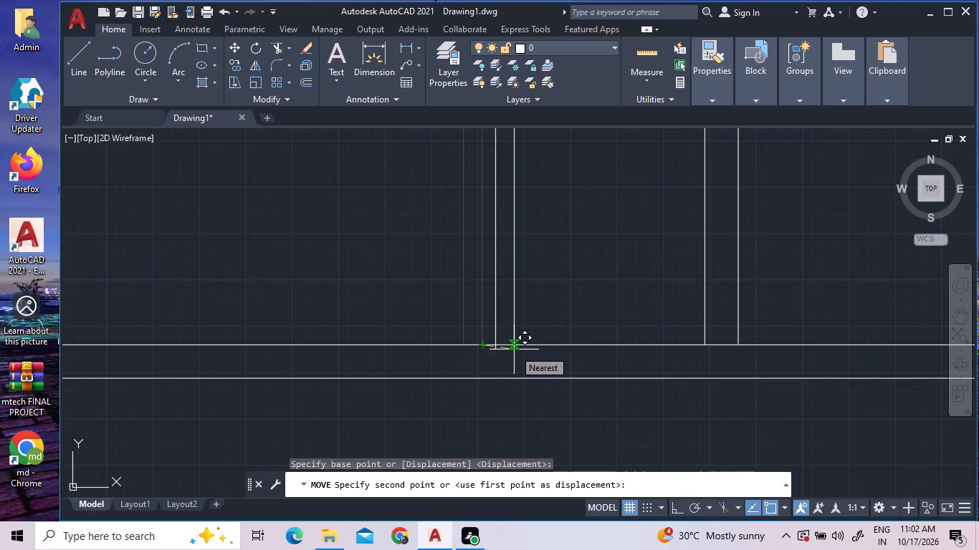
{"action": "left_click", "coordinate": [686, 506]}
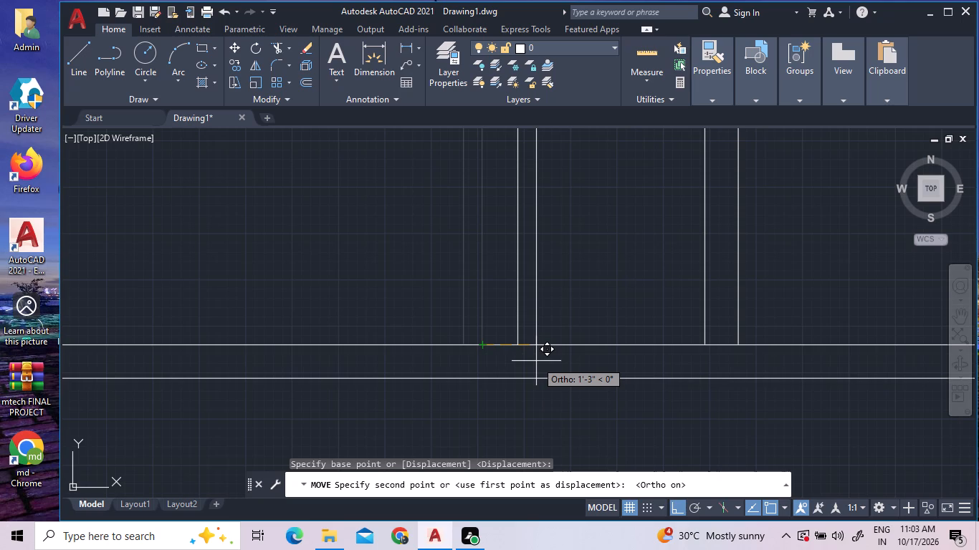
{"action": "type", "text": "2'"}
{"action": "key", "text": "Return"}
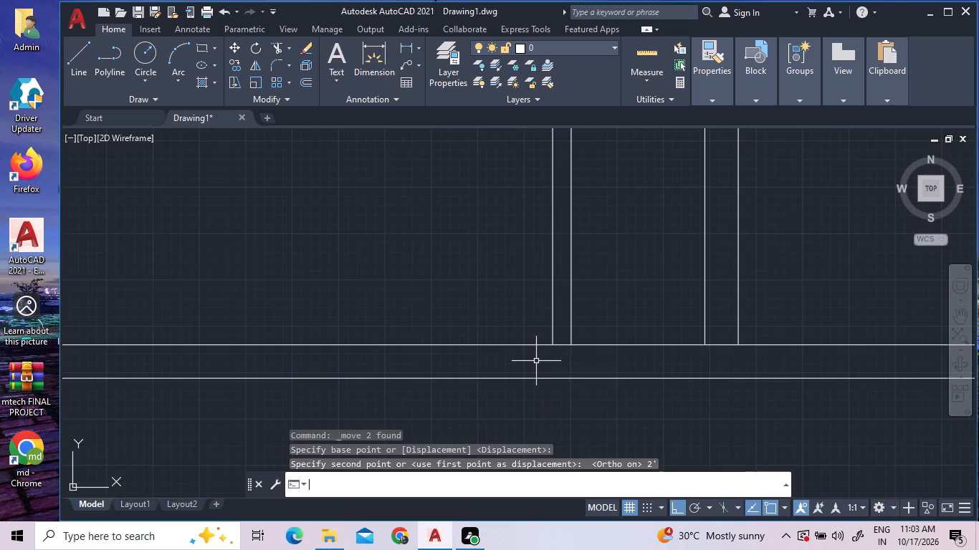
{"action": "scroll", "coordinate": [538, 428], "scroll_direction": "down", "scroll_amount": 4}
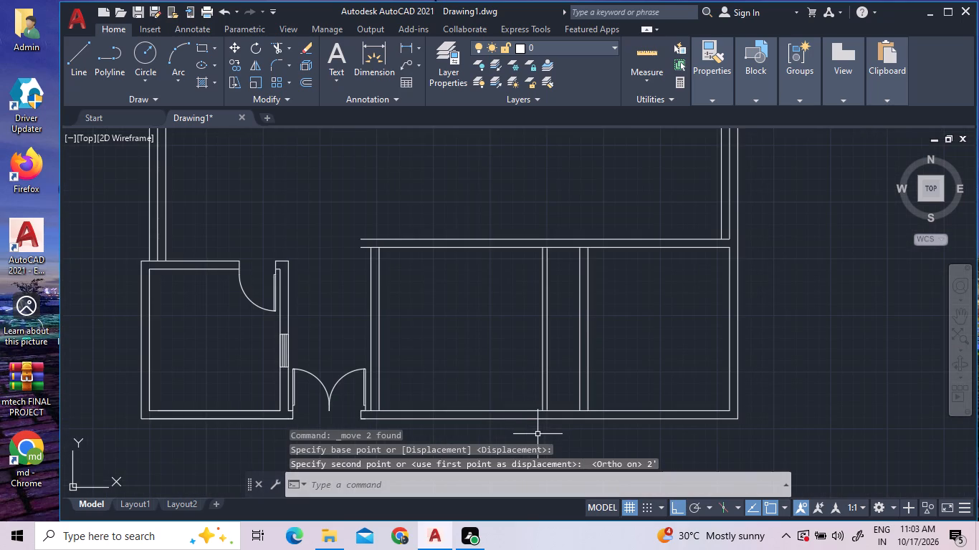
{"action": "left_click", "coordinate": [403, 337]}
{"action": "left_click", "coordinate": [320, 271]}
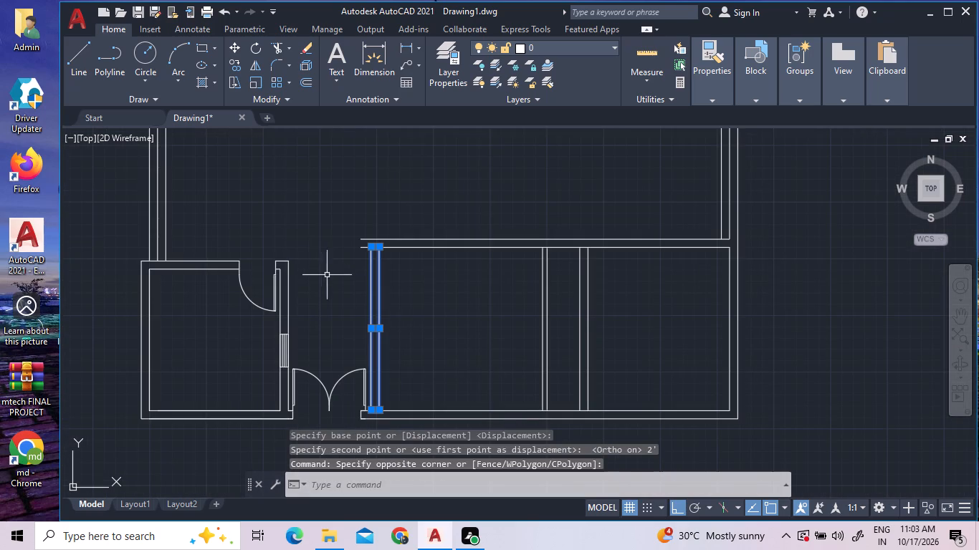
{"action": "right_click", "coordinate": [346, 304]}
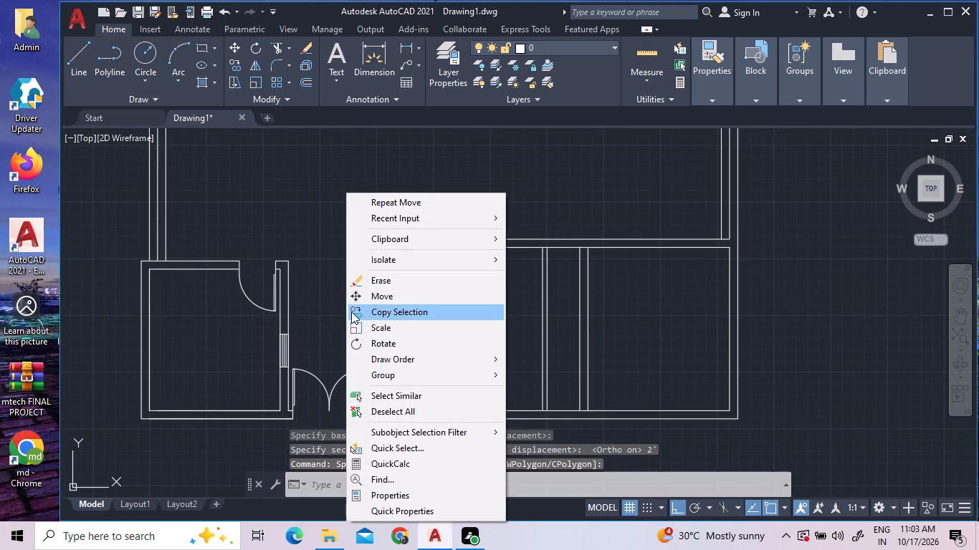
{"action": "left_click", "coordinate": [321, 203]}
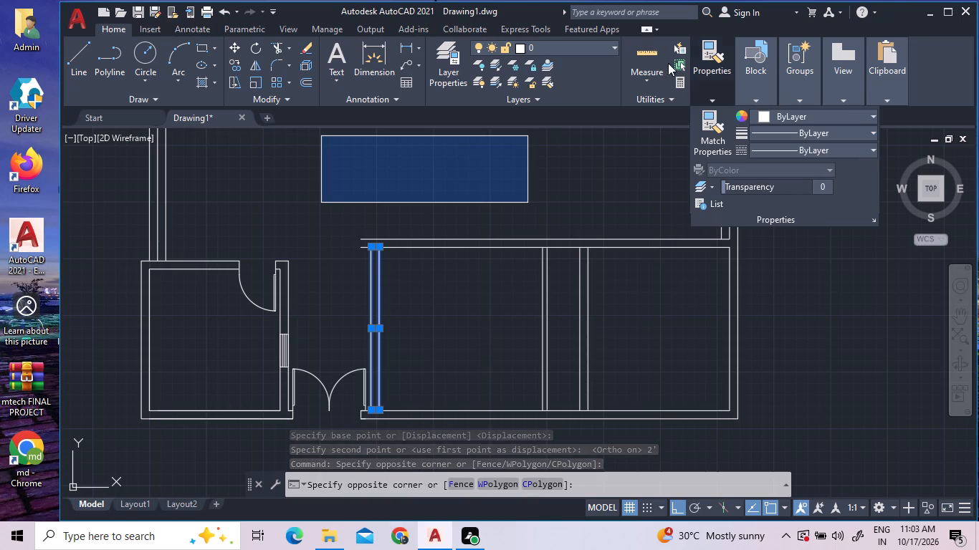
Measure the clear width and height of the room between the 9" partition beside the double door and the 5" partition.
{"action": "left_click", "coordinate": [650, 62]}
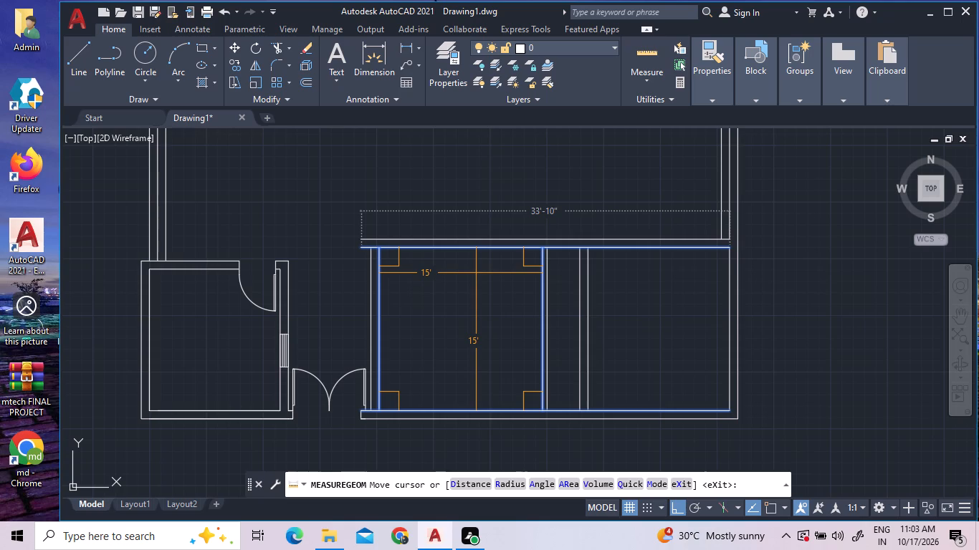
{"action": "right_click", "coordinate": [467, 273]}
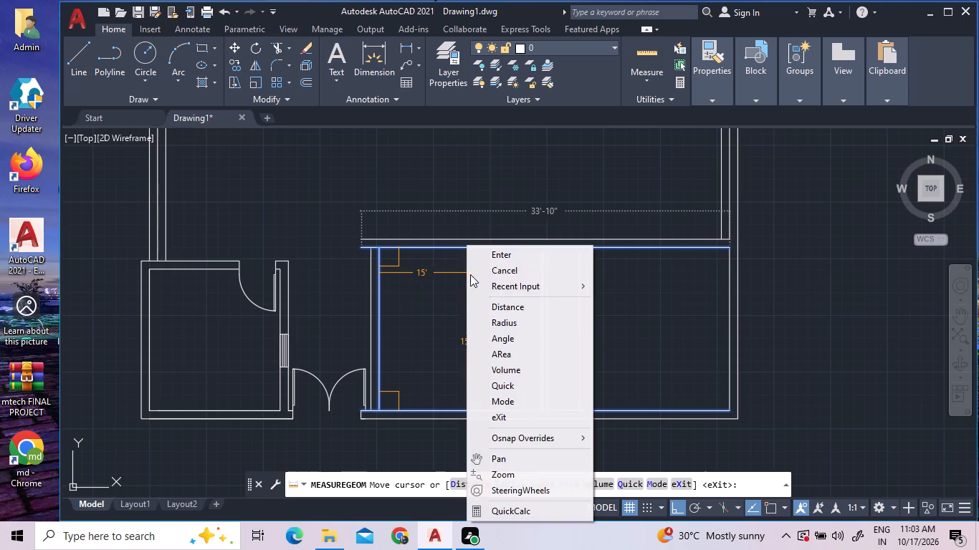
{"action": "left_click", "coordinate": [498, 254]}
Move both lines of the 9" partition beside the double door 2' horizontally to the right.
{"action": "left_click", "coordinate": [431, 281]}
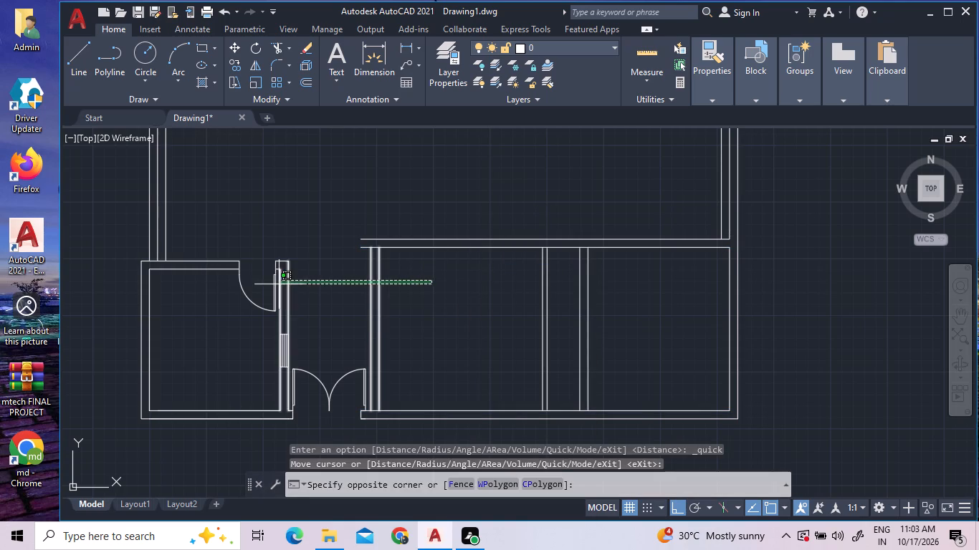
{"action": "left_click", "coordinate": [323, 283]}
{"action": "right_click", "coordinate": [323, 283]}
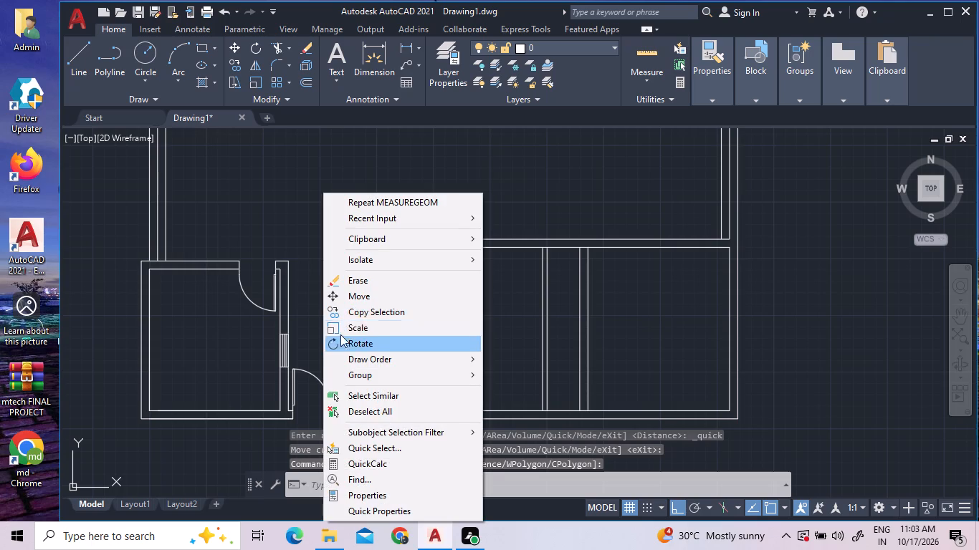
{"action": "left_click", "coordinate": [353, 298]}
{"action": "scroll", "coordinate": [366, 418], "scroll_direction": "up", "scroll_amount": 3}
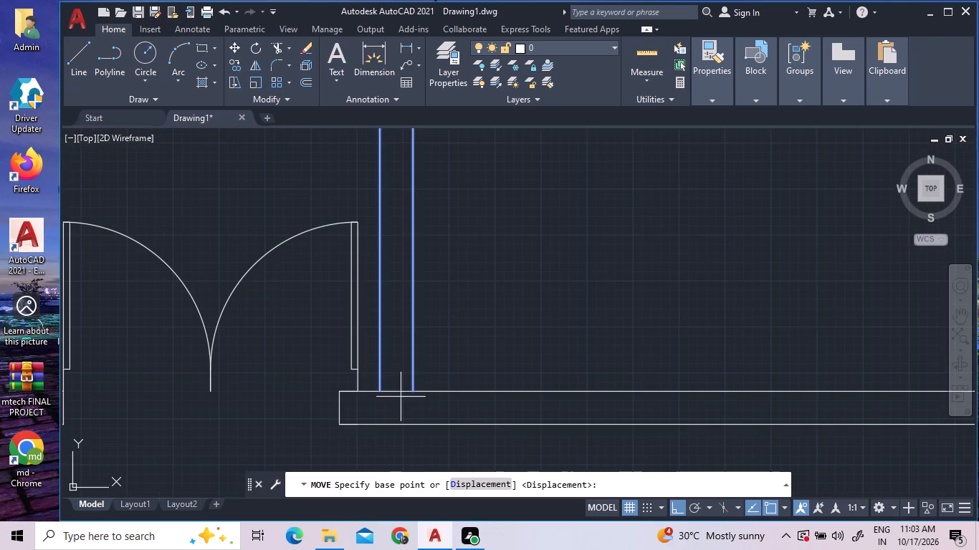
{"action": "double_click", "coordinate": [413, 390]}
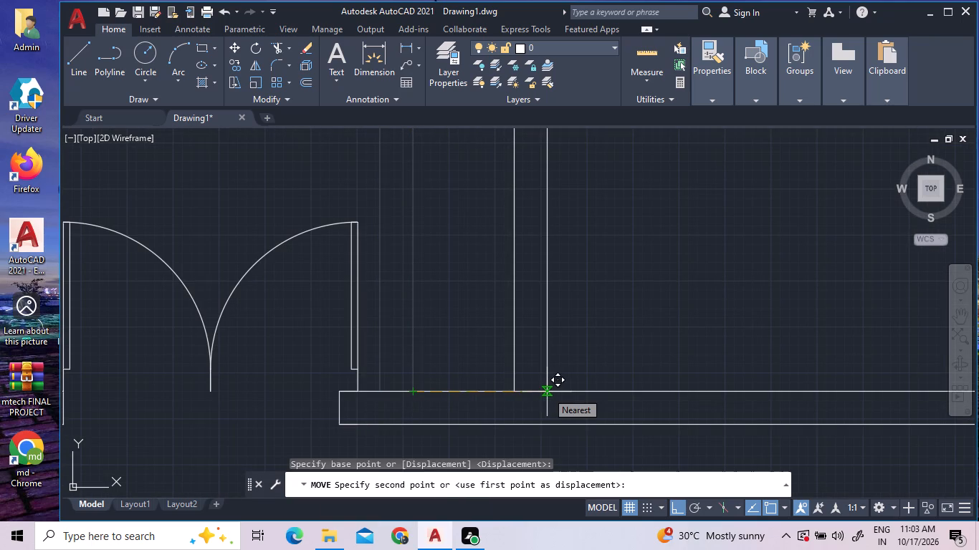
{"action": "type", "text": "2'"}
{"action": "key", "text": "Return"}
Extend the vertical lines of all three partitions up to the upper line of the horizontal wall above the rooms.
{"action": "scroll", "coordinate": [547, 392], "scroll_direction": "down", "scroll_amount": 2}
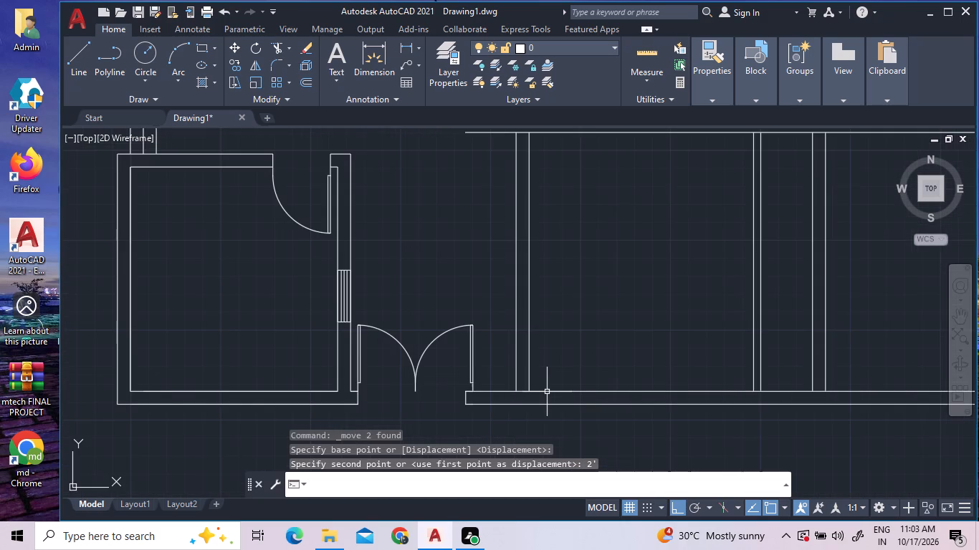
{"action": "scroll", "coordinate": [547, 392], "scroll_direction": "down", "scroll_amount": 1}
{"action": "scroll", "coordinate": [656, 304], "scroll_direction": "down", "scroll_amount": 1}
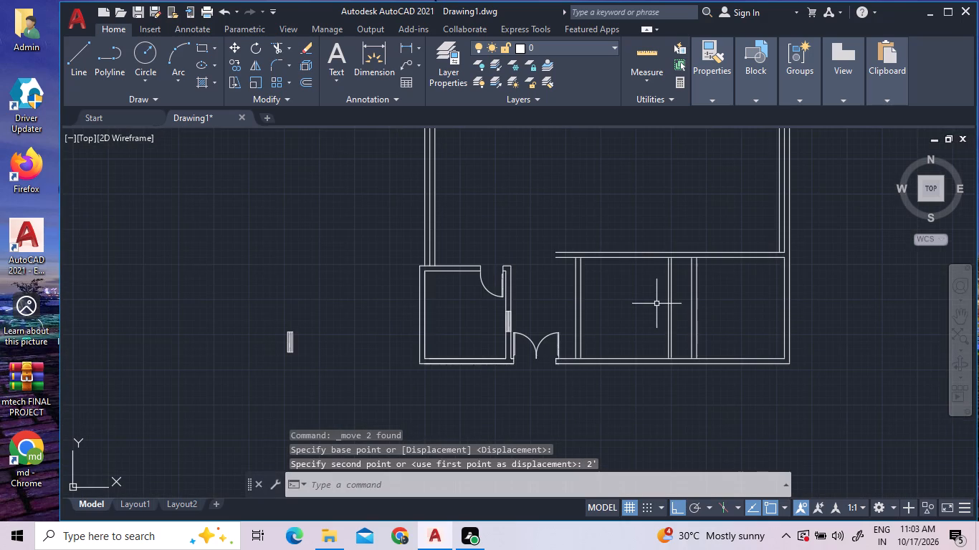
{"action": "scroll", "coordinate": [662, 238], "scroll_direction": "up", "scroll_amount": 1}
{"action": "scroll", "coordinate": [644, 236], "scroll_direction": "down", "scroll_amount": 1}
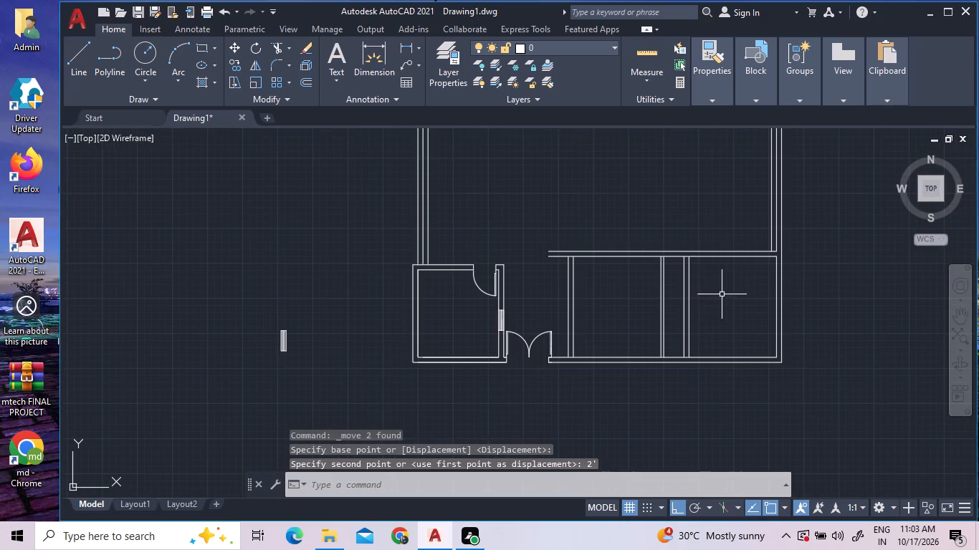
{"action": "scroll", "coordinate": [733, 299], "scroll_direction": "up", "scroll_amount": 2}
{"action": "scroll", "coordinate": [727, 298], "scroll_direction": "down", "scroll_amount": 1}
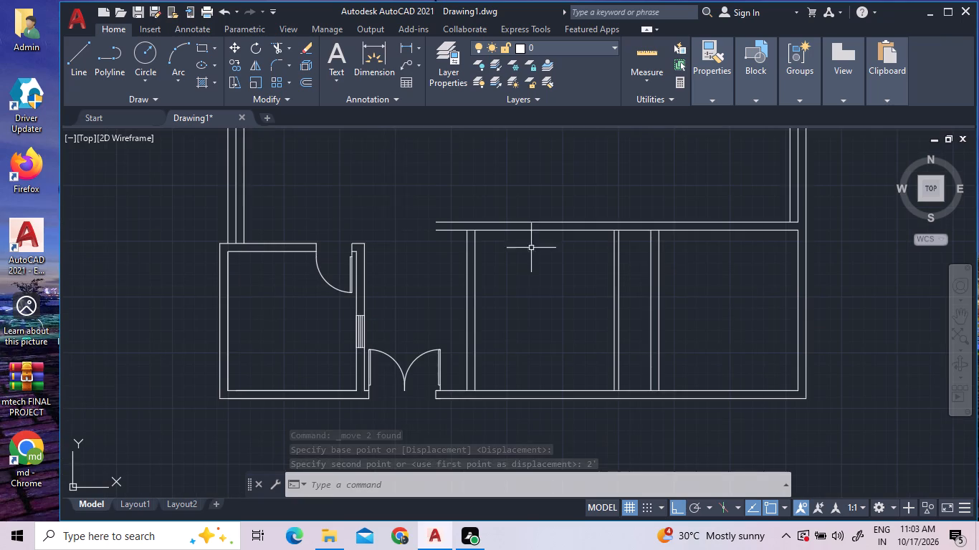
{"action": "left_click", "coordinate": [287, 49]}
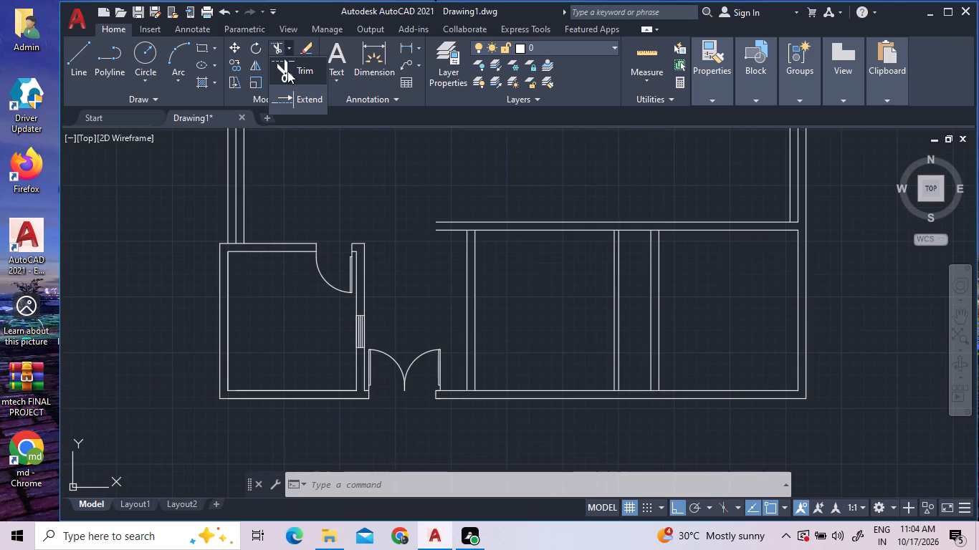
{"action": "left_click", "coordinate": [290, 86]}
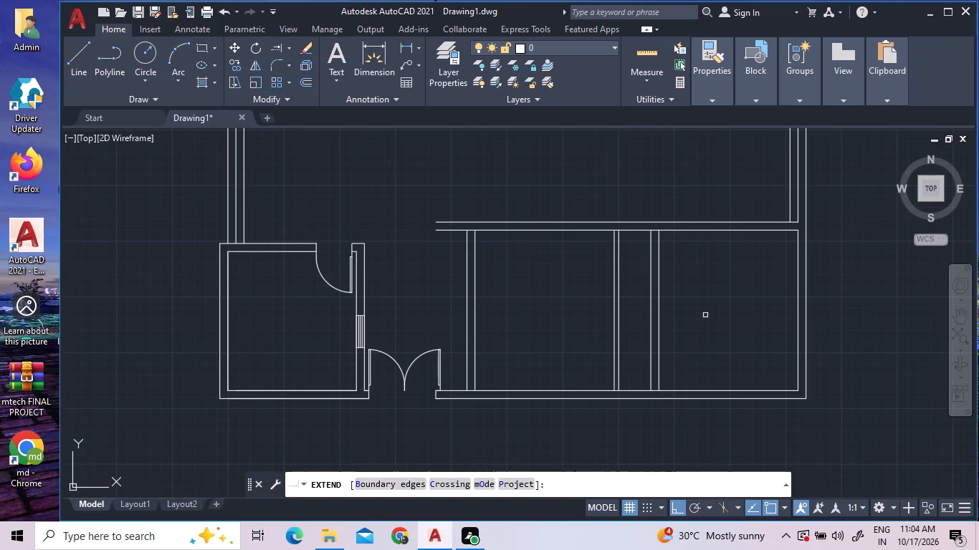
{"action": "left_click", "coordinate": [705, 315]}
{"action": "left_click", "coordinate": [445, 285]}
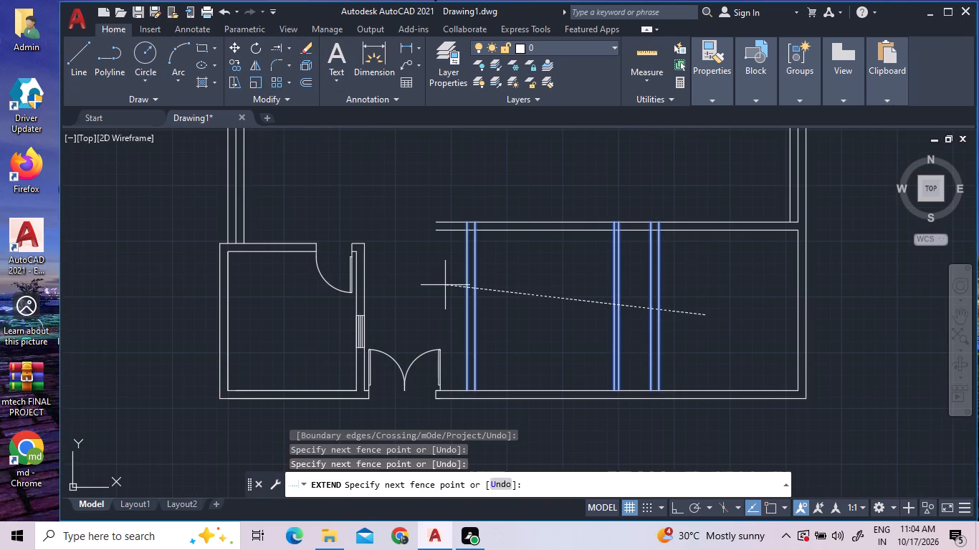
{"action": "left_click", "coordinate": [740, 336]}
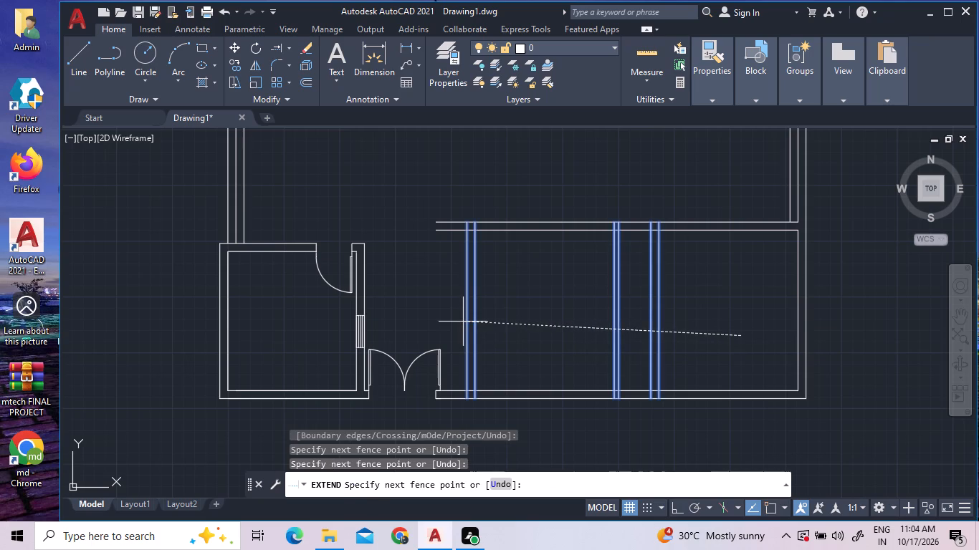
{"action": "left_click", "coordinate": [682, 320]}
{"action": "right_click", "coordinate": [692, 307]}
{"action": "left_click", "coordinate": [703, 312]}
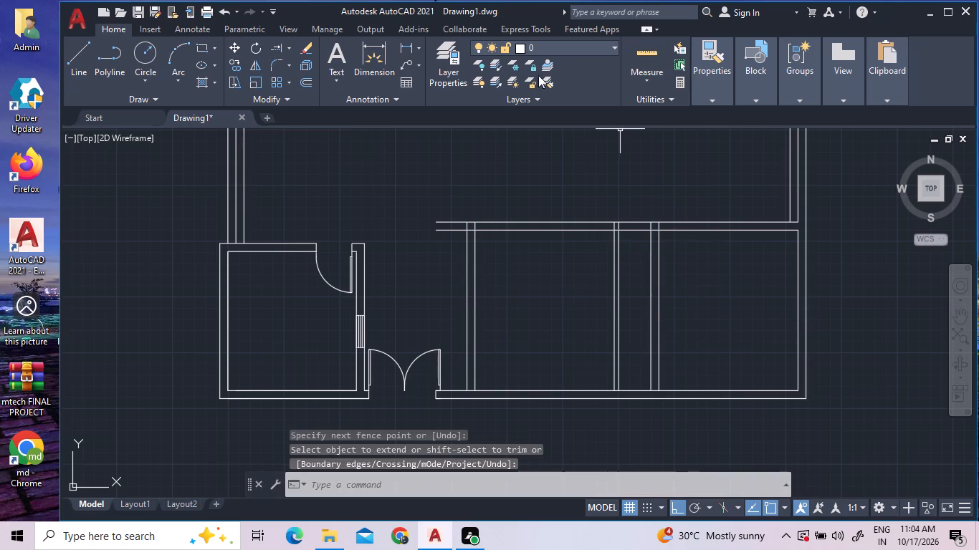
Trim the overlapping line segments where the three vertical partitions meet the horizontal wall above the rooms.
{"action": "left_click", "coordinate": [286, 49]}
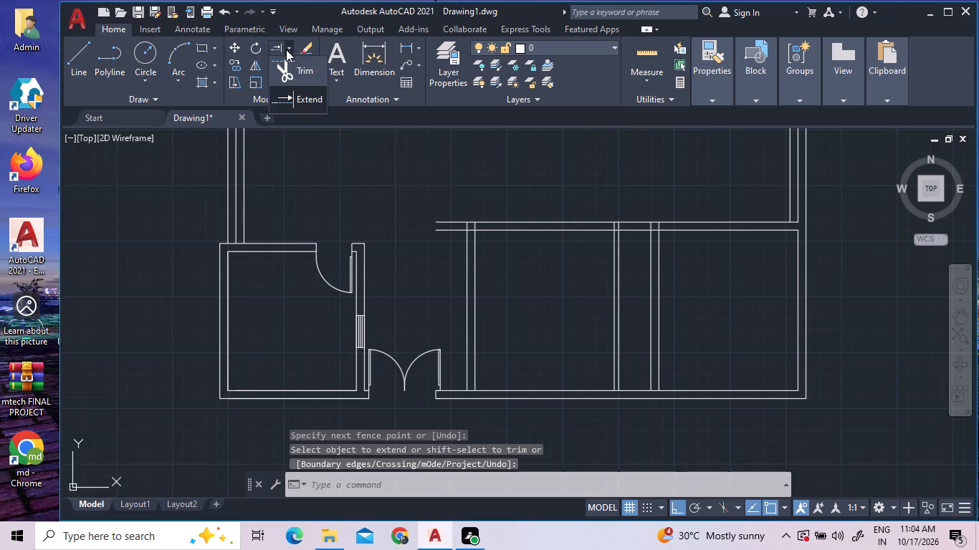
{"action": "left_click", "coordinate": [292, 66]}
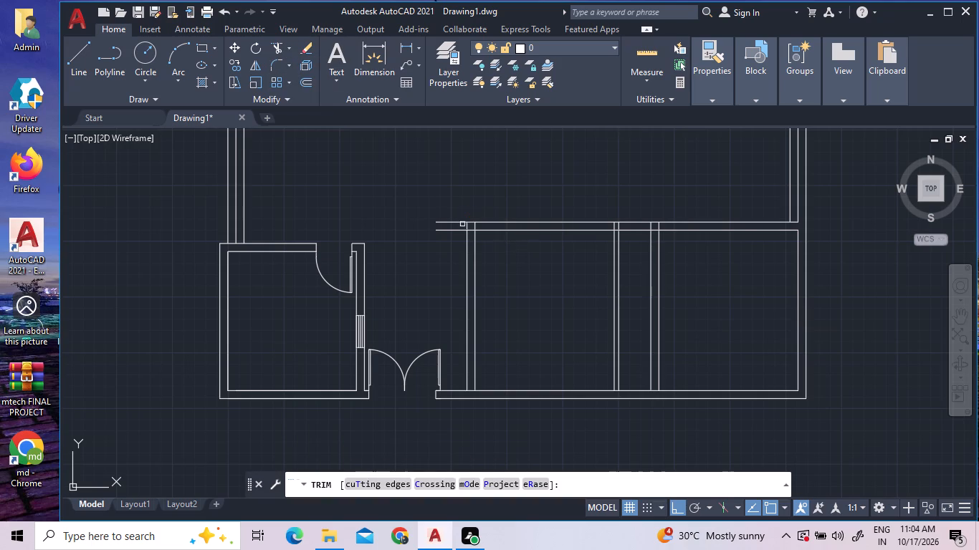
{"action": "left_click", "coordinate": [474, 225]}
{"action": "left_click", "coordinate": [472, 231]}
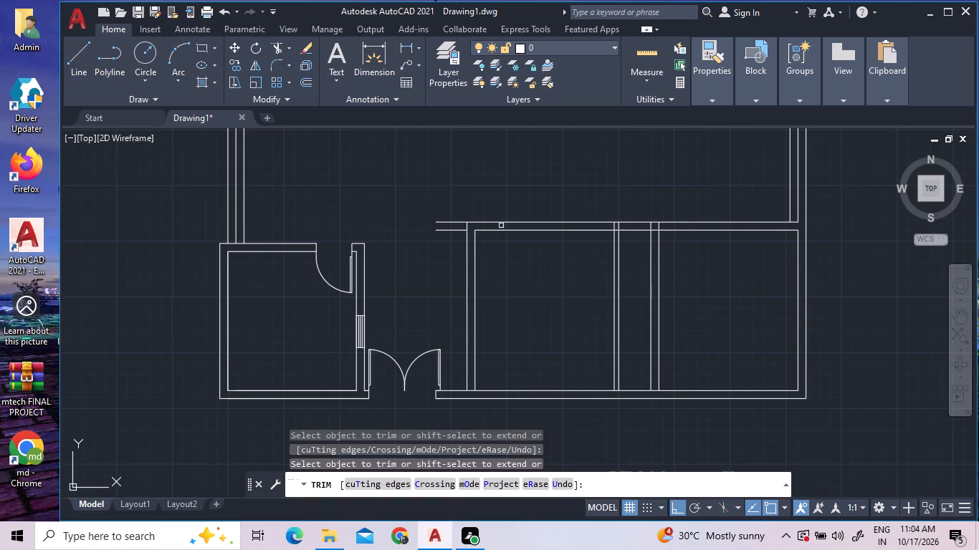
{"action": "scroll", "coordinate": [611, 224], "scroll_direction": "up", "scroll_amount": 2}
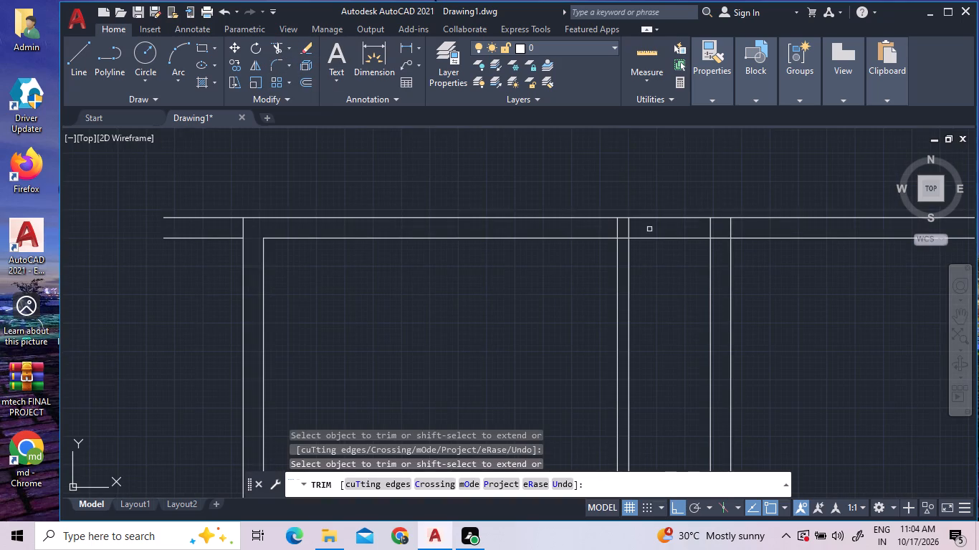
{"action": "left_click", "coordinate": [636, 231]}
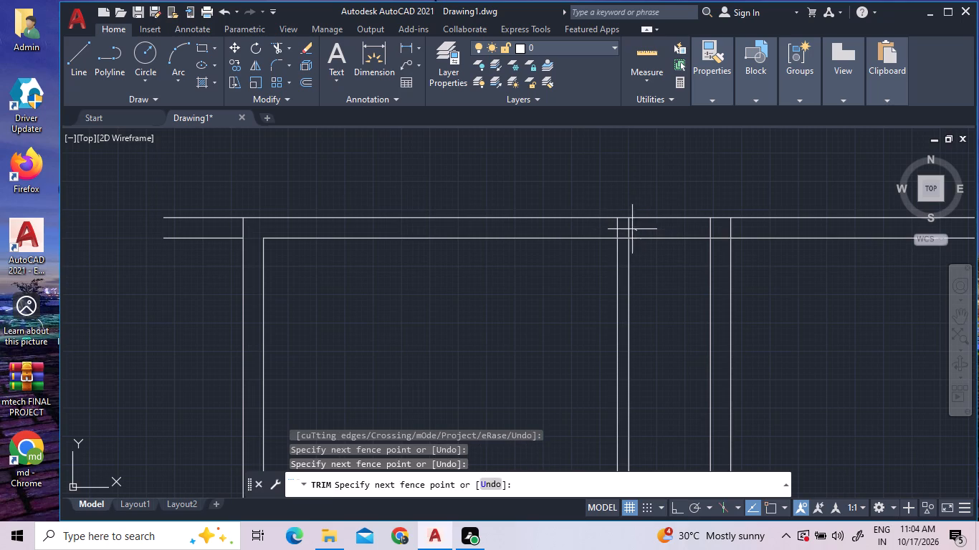
{"action": "left_click", "coordinate": [616, 229]}
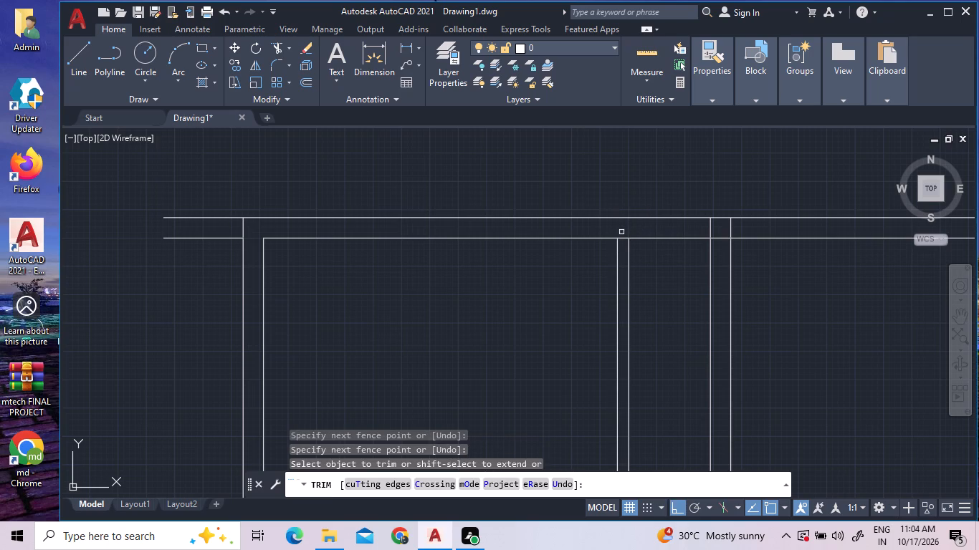
{"action": "left_click", "coordinate": [624, 238]}
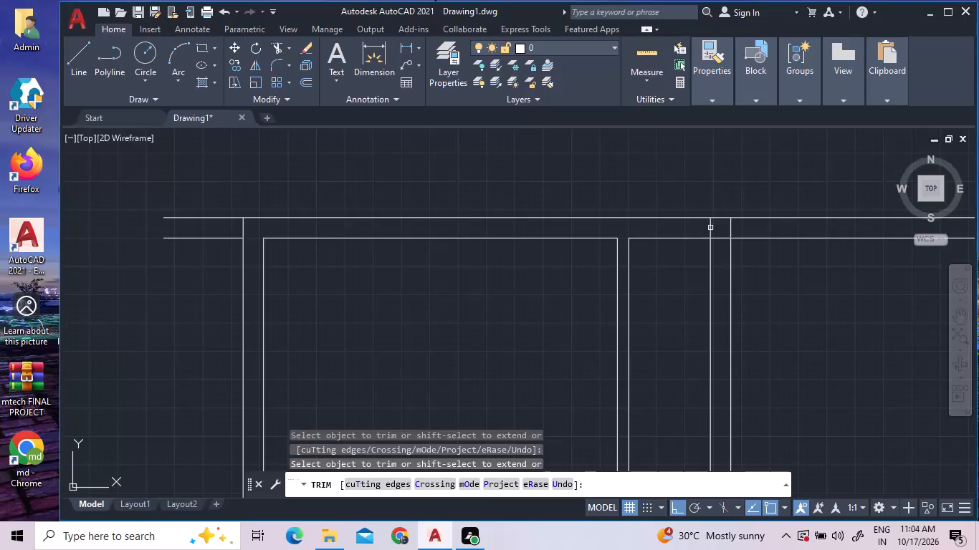
{"action": "left_click", "coordinate": [712, 227]}
{"action": "left_click", "coordinate": [725, 240]}
Trim the inner line of the bottom exterior wall between the two faces of each of the three vertical partitions.
{"action": "scroll", "coordinate": [583, 270], "scroll_direction": "down", "scroll_amount": 2}
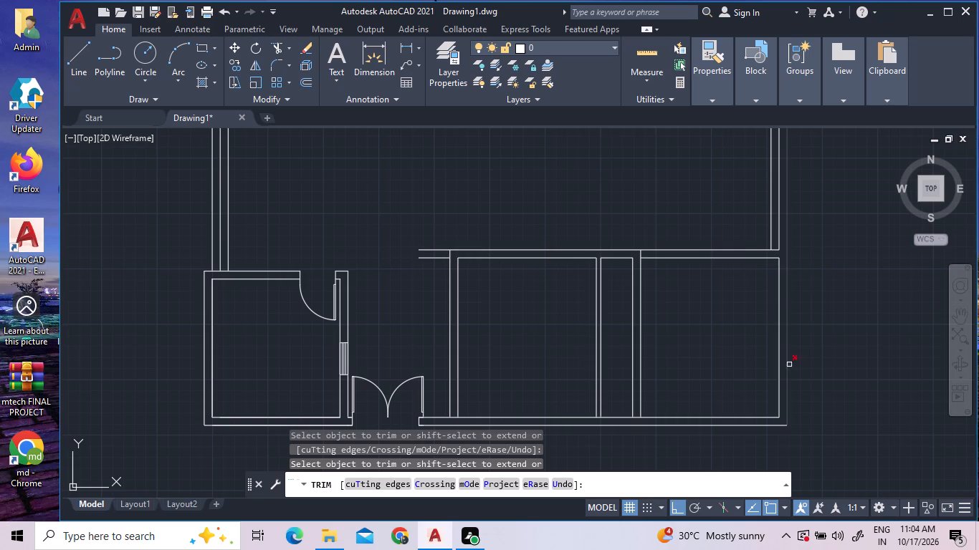
{"action": "scroll", "coordinate": [635, 422], "scroll_direction": "up", "scroll_amount": 3}
{"action": "left_click", "coordinate": [642, 407]}
{"action": "scroll", "coordinate": [639, 407], "scroll_direction": "down", "scroll_amount": 3}
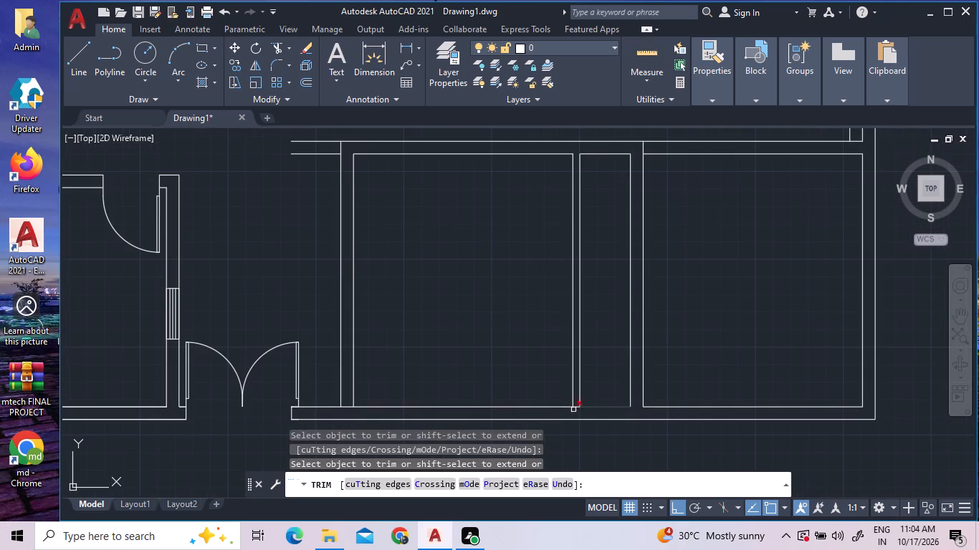
{"action": "scroll", "coordinate": [572, 410], "scroll_direction": "up", "scroll_amount": 3}
{"action": "left_click", "coordinate": [579, 397]}
{"action": "scroll", "coordinate": [608, 443], "scroll_direction": "down", "scroll_amount": 4}
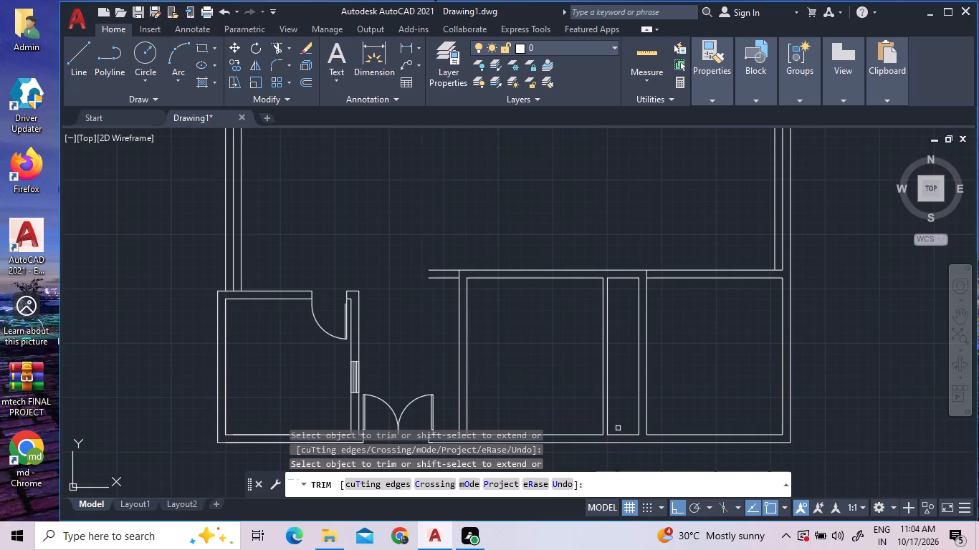
{"action": "scroll", "coordinate": [576, 390], "scroll_direction": "down", "scroll_amount": 3}
{"action": "scroll", "coordinate": [542, 410], "scroll_direction": "up", "scroll_amount": 7}
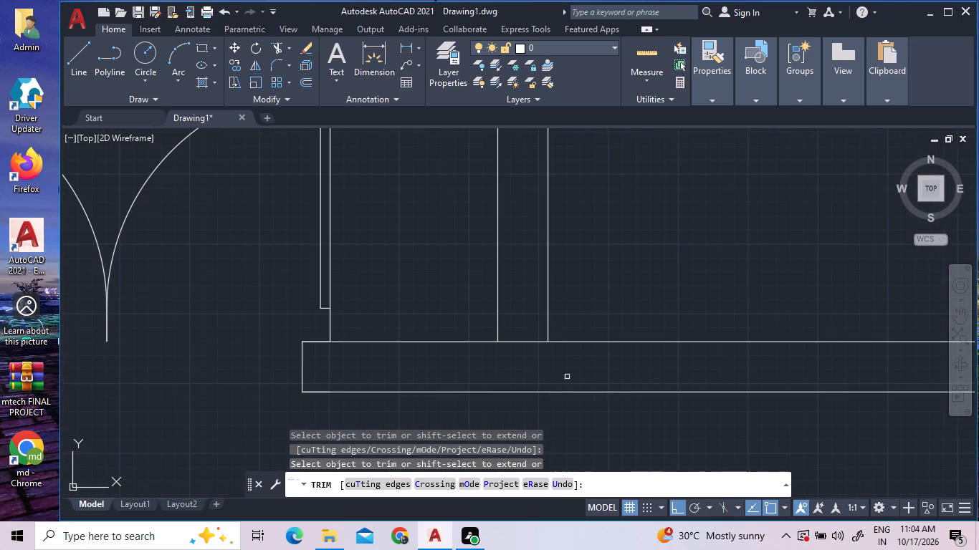
{"action": "left_click", "coordinate": [530, 342]}
{"action": "scroll", "coordinate": [622, 344], "scroll_direction": "down", "scroll_amount": 4}
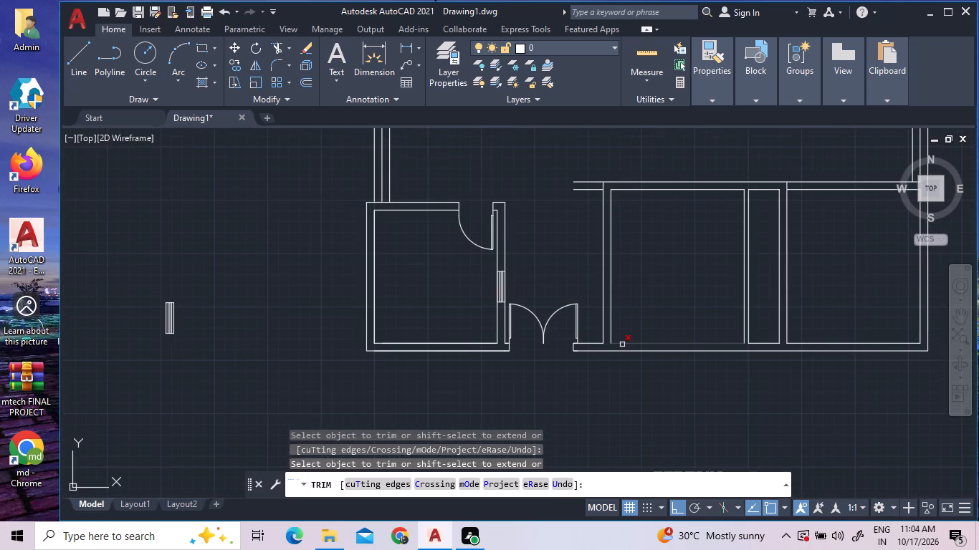
Trim both lines of the horizontal wall that overhang past the left face of the 9" partition near the double door.
{"action": "left_click", "coordinate": [588, 180]}
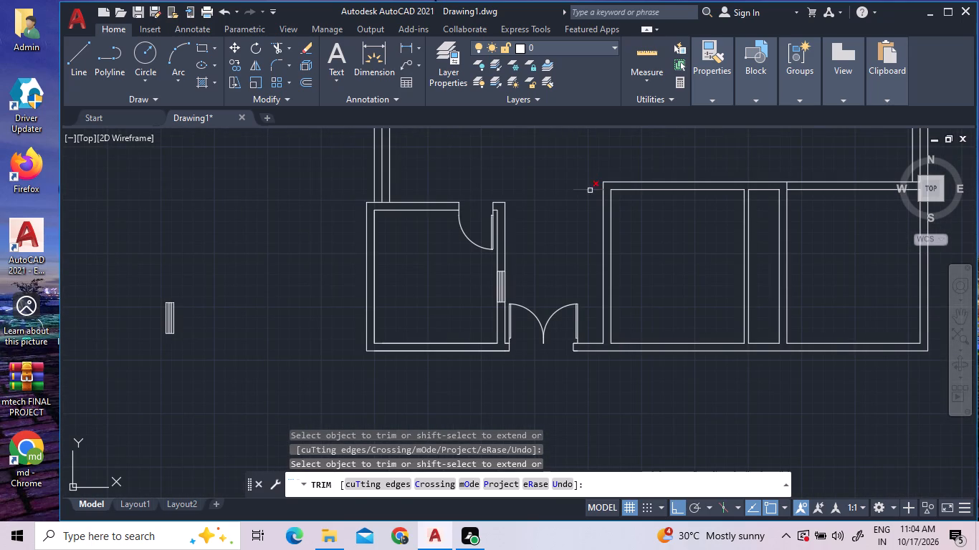
{"action": "left_click", "coordinate": [590, 192]}
{"action": "left_click", "coordinate": [591, 174]}
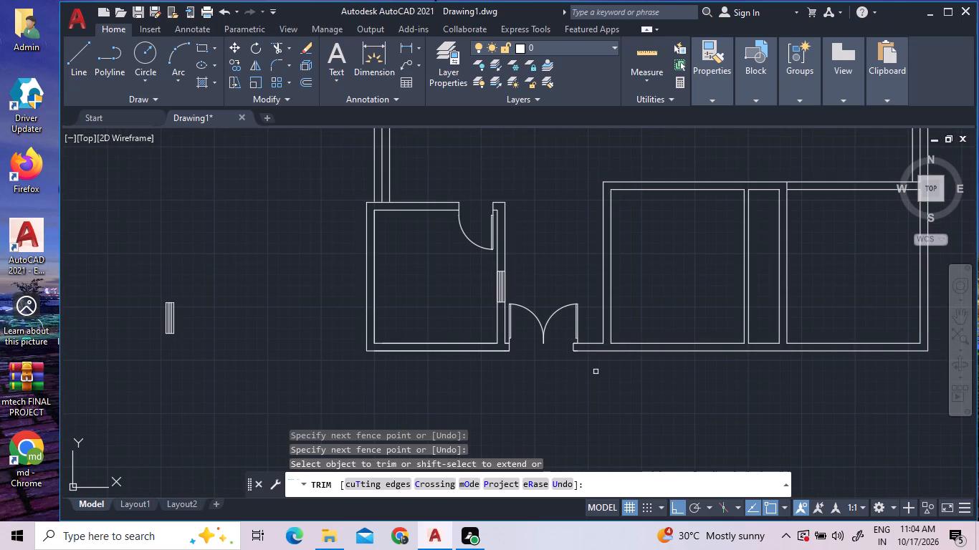
Trim the right face of the rightmost 9" partition where it crosses the horizontal wall above the rooms.
{"action": "scroll", "coordinate": [557, 277], "scroll_direction": "down", "scroll_amount": 1}
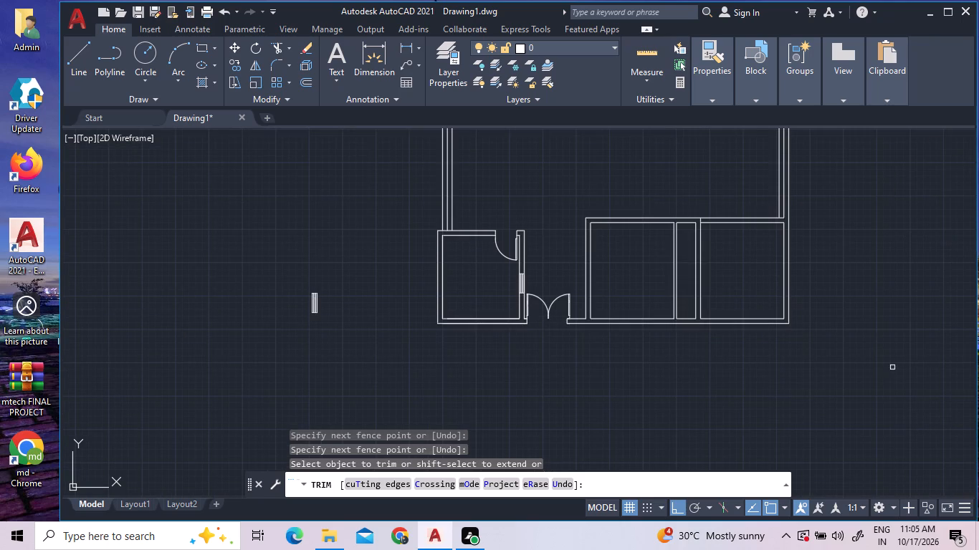
{"action": "scroll", "coordinate": [864, 316], "scroll_direction": "up", "scroll_amount": 2}
{"action": "scroll", "coordinate": [788, 337], "scroll_direction": "down", "scroll_amount": 1}
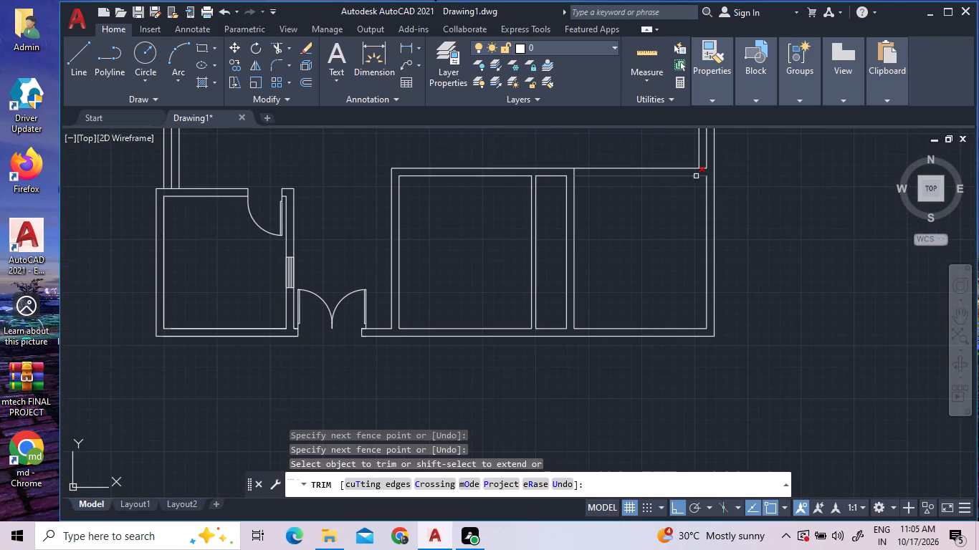
{"action": "right_click", "coordinate": [809, 194]}
{"action": "left_click", "coordinate": [823, 211]}
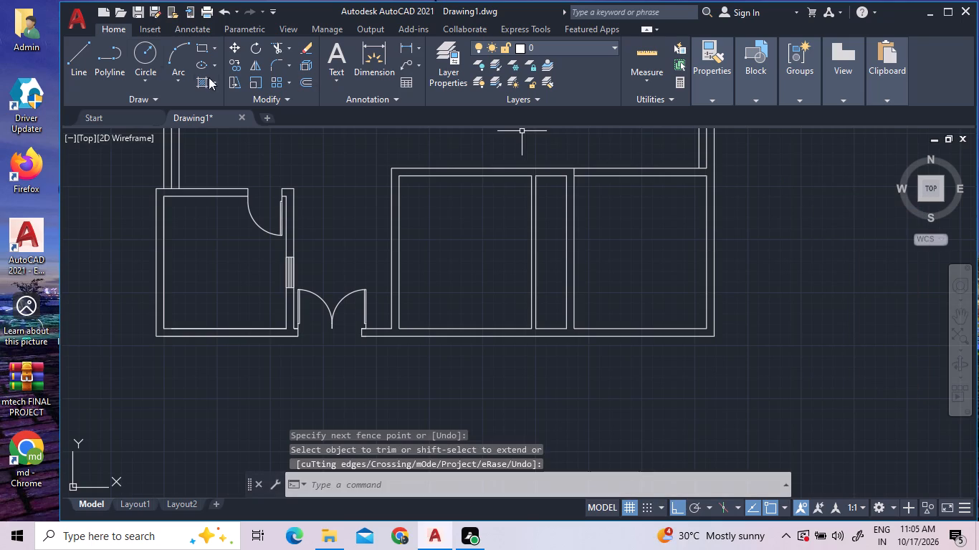
{"action": "left_click", "coordinate": [76, 69]}
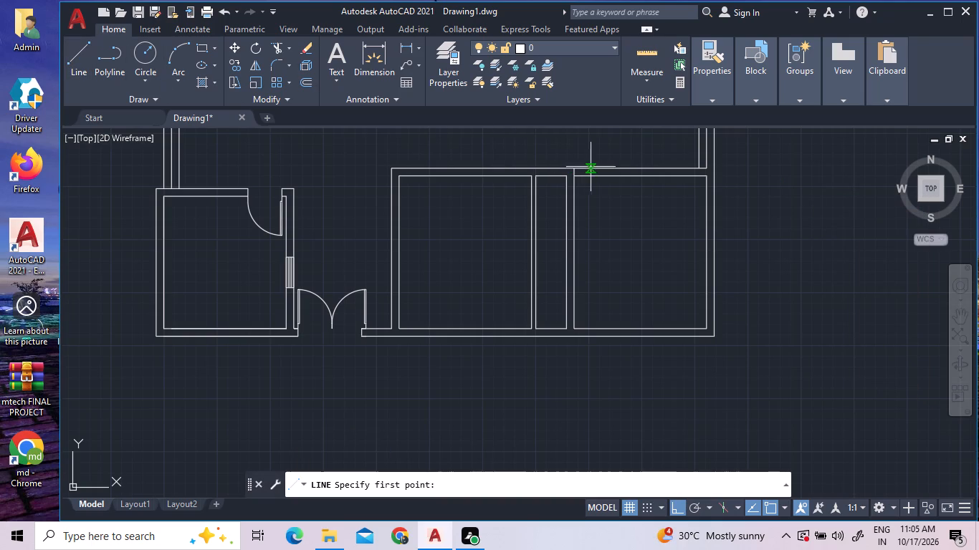
{"action": "scroll", "coordinate": [619, 163], "scroll_direction": "up", "scroll_amount": 2}
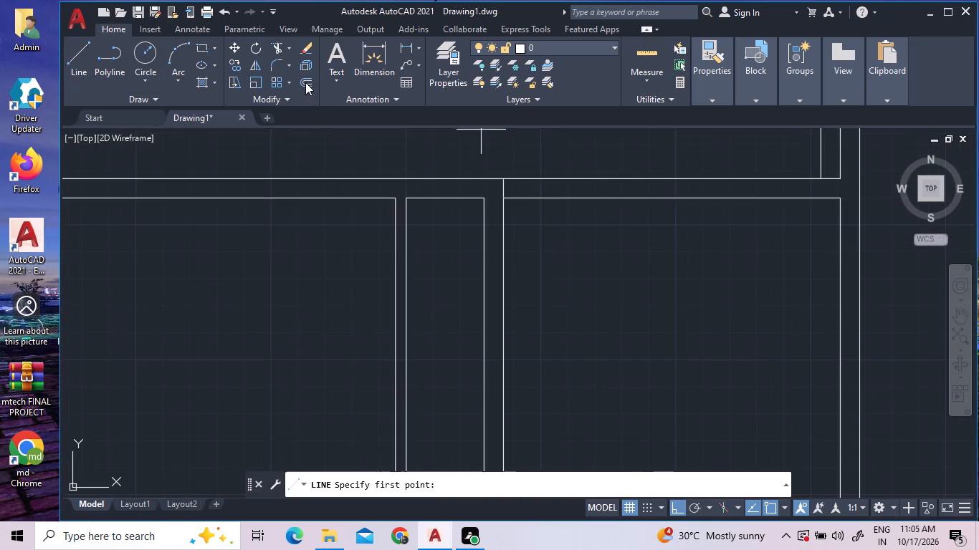
{"action": "left_click", "coordinate": [272, 46]}
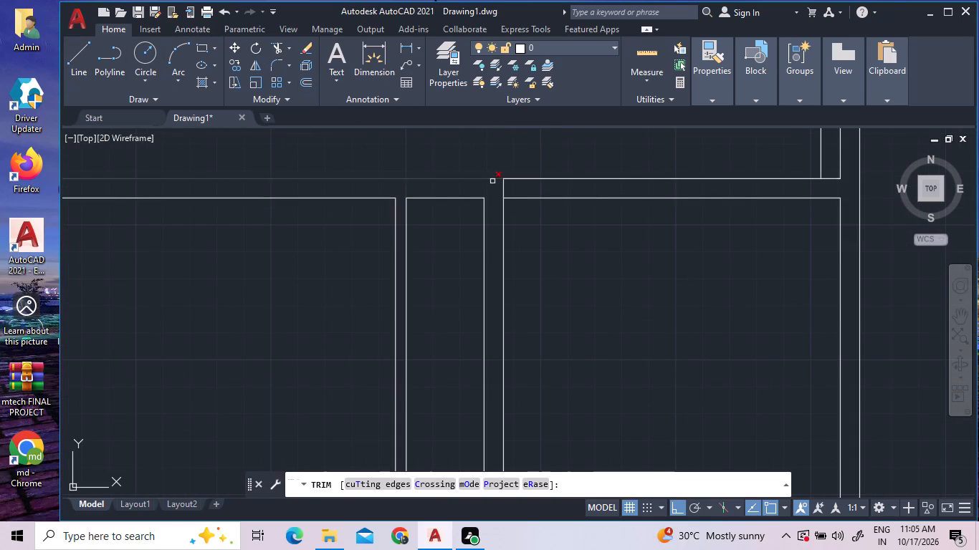
{"action": "left_click", "coordinate": [502, 189]}
{"action": "right_click", "coordinate": [513, 150]}
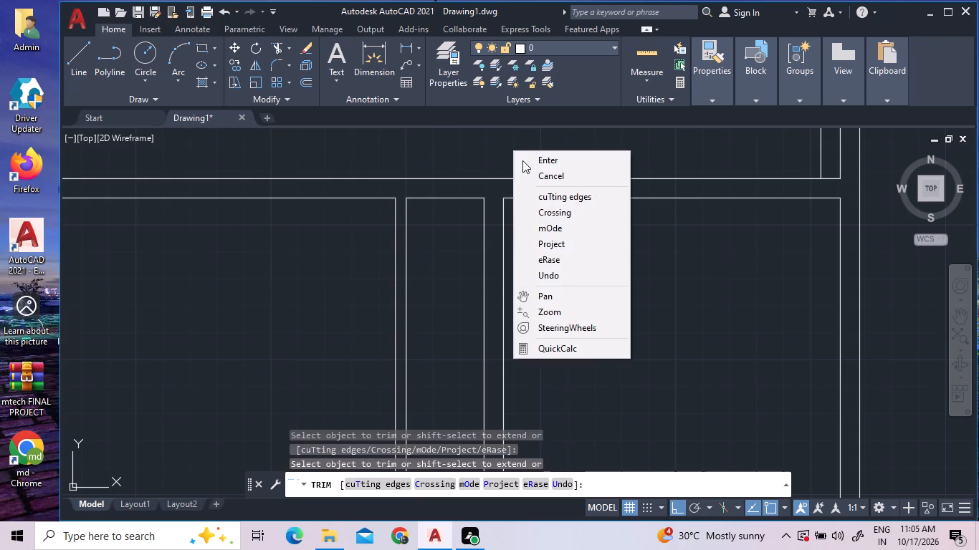
{"action": "left_click", "coordinate": [522, 160]}
Draw a short vertical line across the horizontal wall, from the top of the rightmost 9" partition's right face to the wall's upper line.
{"action": "left_click", "coordinate": [80, 70]}
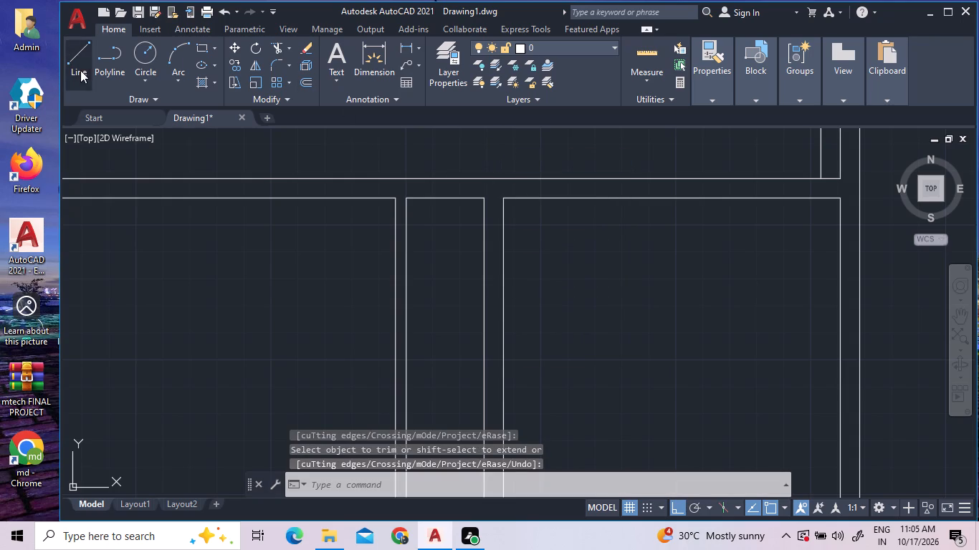
{"action": "left_click", "coordinate": [505, 195]}
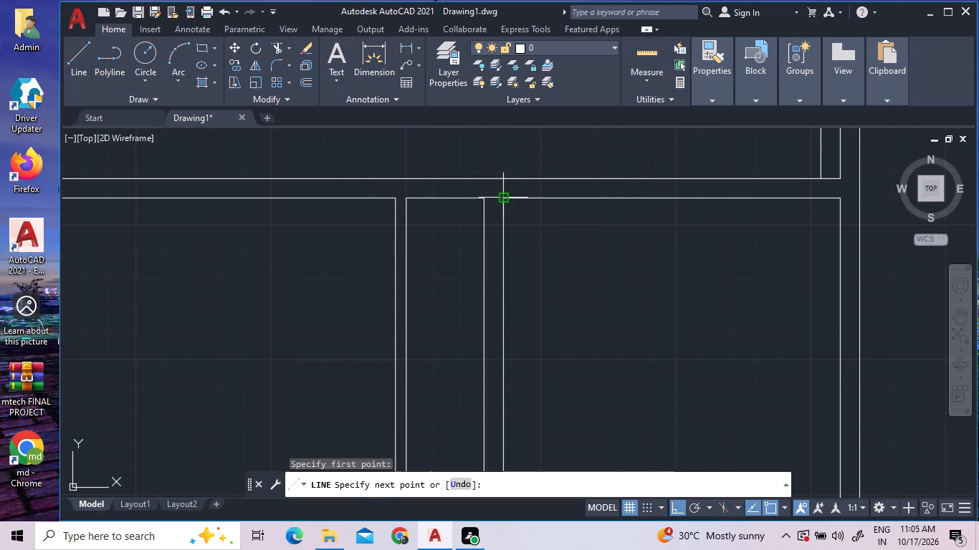
{"action": "scroll", "coordinate": [497, 180], "scroll_direction": "up", "scroll_amount": 5}
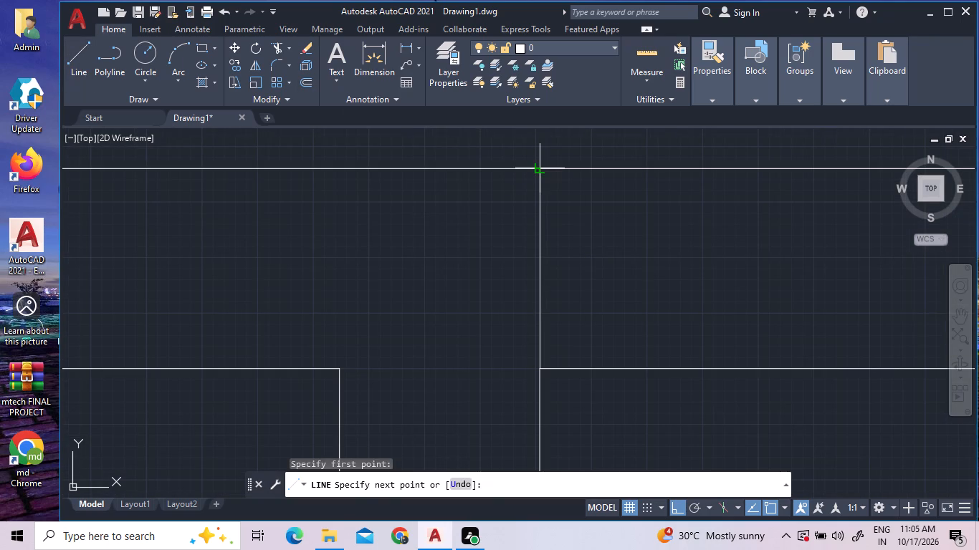
{"action": "left_click", "coordinate": [538, 164]}
{"action": "right_click", "coordinate": [581, 218]}
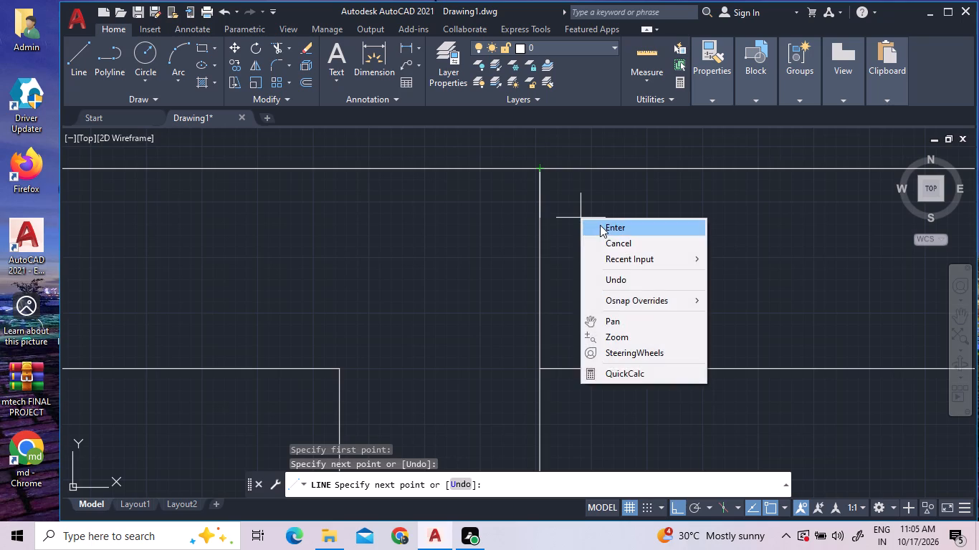
{"action": "left_click", "coordinate": [600, 225]}
Draw a short vertical line across the horizontal wall, from the top of the 5" partition's left face to the wall's upper line.
{"action": "scroll", "coordinate": [600, 226], "scroll_direction": "down", "scroll_amount": 4}
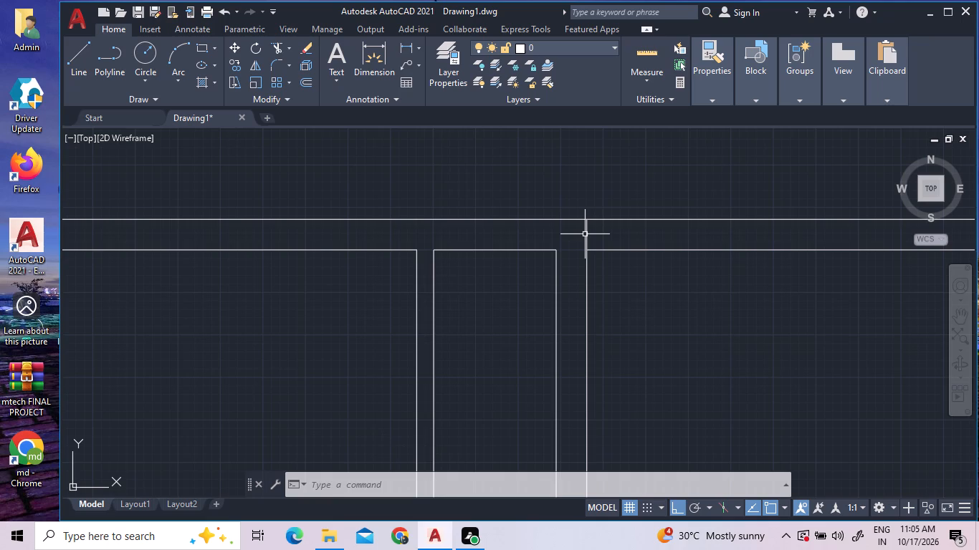
{"action": "scroll", "coordinate": [493, 240], "scroll_direction": "down", "scroll_amount": 2}
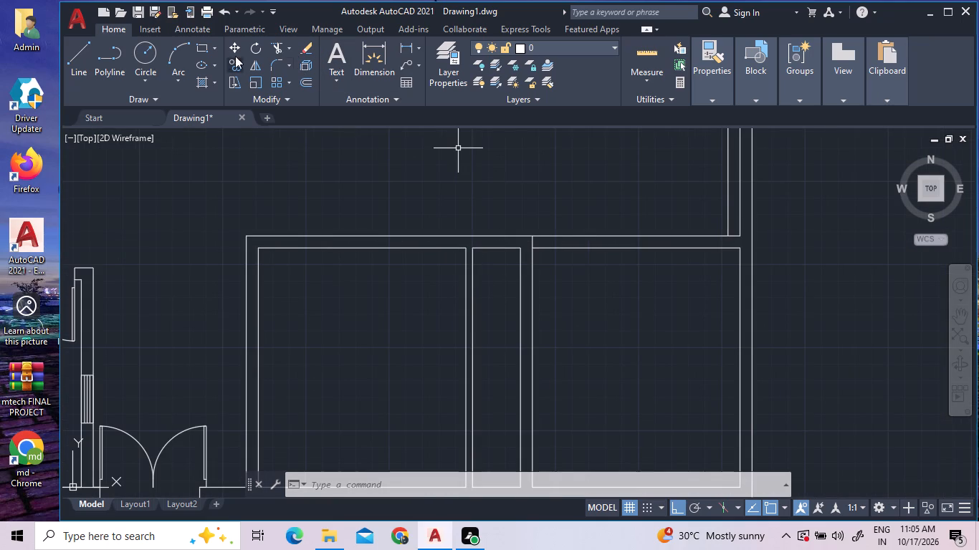
{"action": "left_click", "coordinate": [82, 50]}
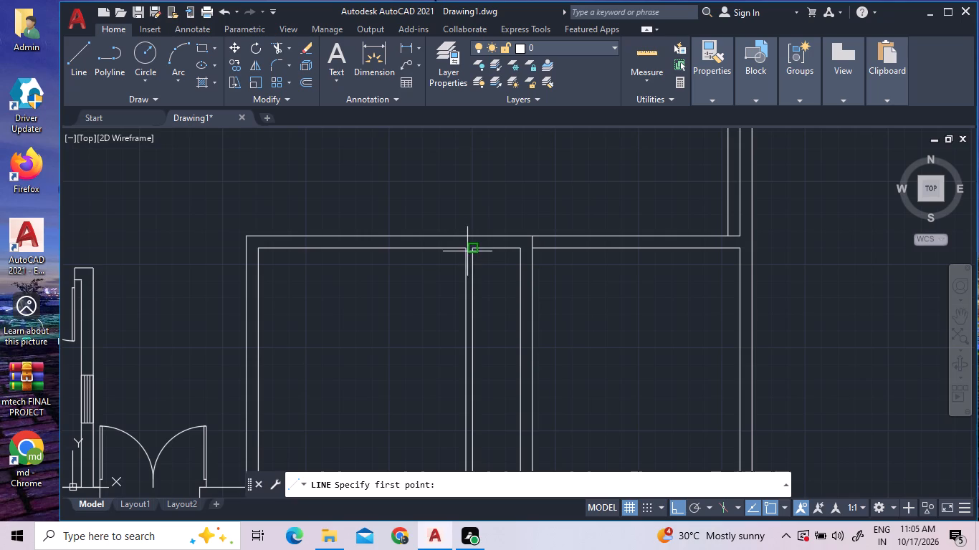
{"action": "left_click", "coordinate": [464, 251]}
{"action": "scroll", "coordinate": [464, 251], "scroll_direction": "up", "scroll_amount": 3}
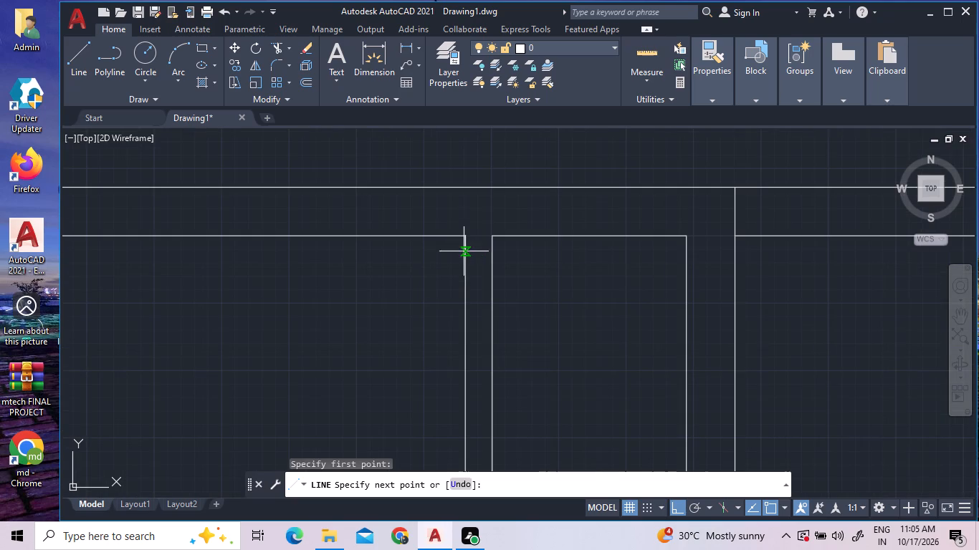
{"action": "left_click", "coordinate": [464, 189]}
Draw a short horizontal line closing the top of the 5" partition, from its right face to its left face.
{"action": "left_click", "coordinate": [75, 72]}
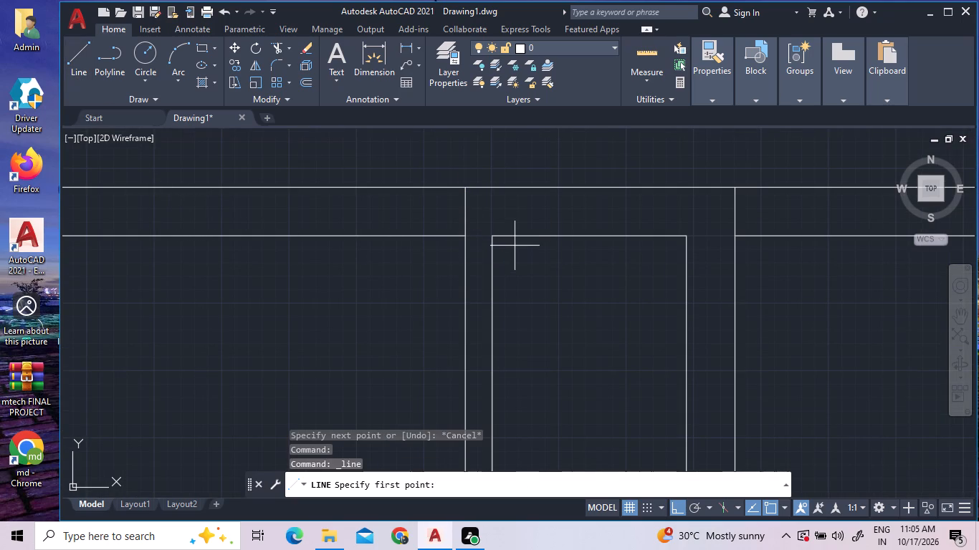
{"action": "left_click", "coordinate": [488, 237]}
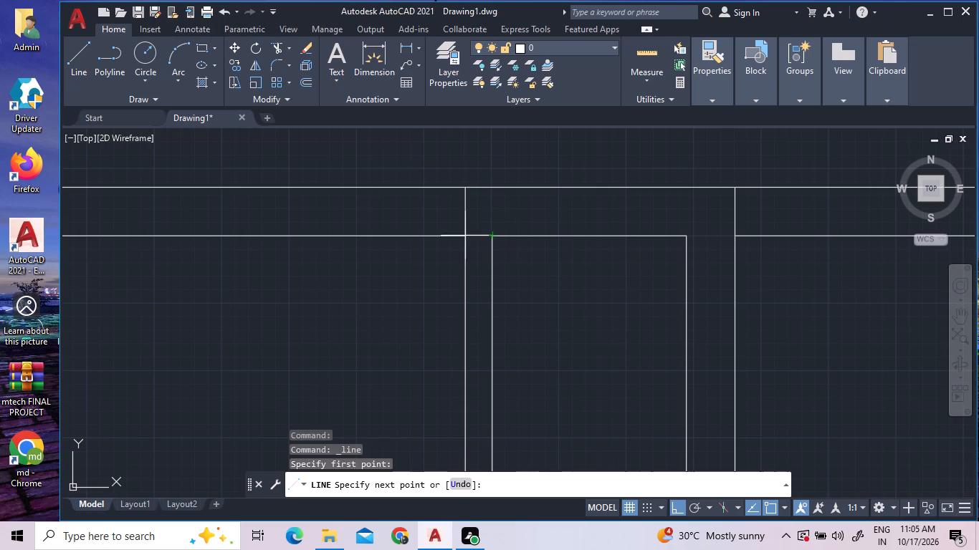
{"action": "left_click", "coordinate": [463, 233]}
{"action": "right_click", "coordinate": [494, 205]}
{"action": "left_click", "coordinate": [500, 208]}
Offset the short lines at the 5" partition by 5": the vertical one to the left, the horizontal one downward.
{"action": "scroll", "coordinate": [489, 211], "scroll_direction": "down", "scroll_amount": 1}
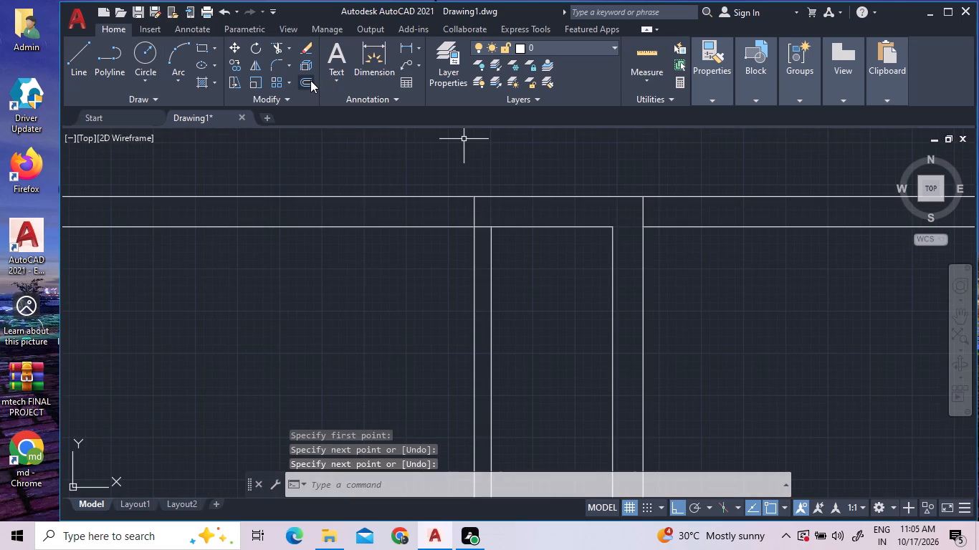
{"action": "left_click", "coordinate": [307, 79]}
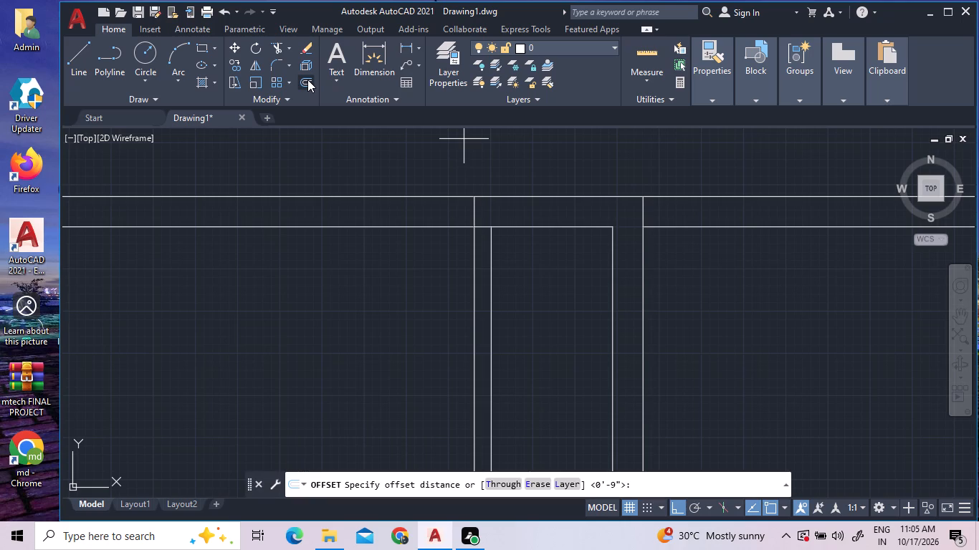
{"action": "type", "text": "5\""}
{"action": "key", "text": "Return"}
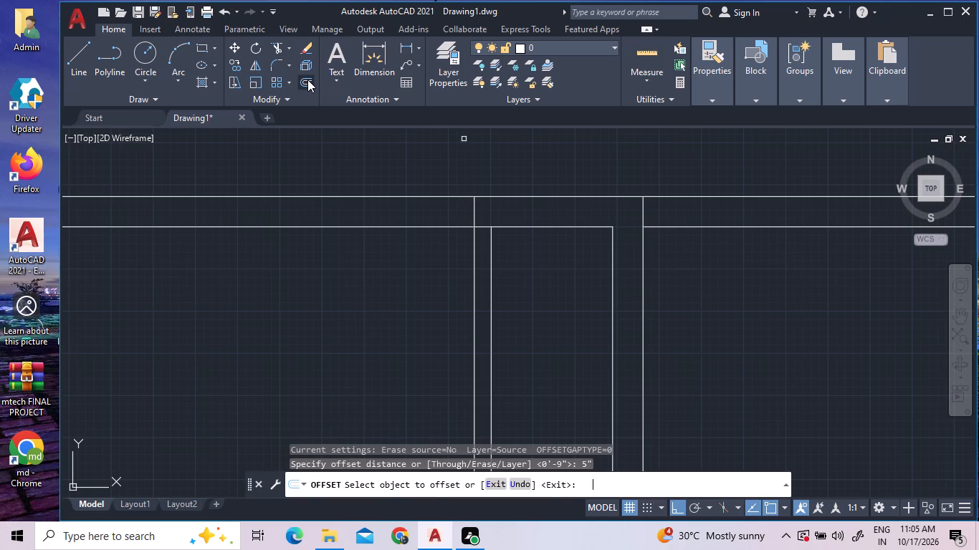
{"action": "double_click", "coordinate": [473, 215]}
{"action": "left_click", "coordinate": [454, 215]}
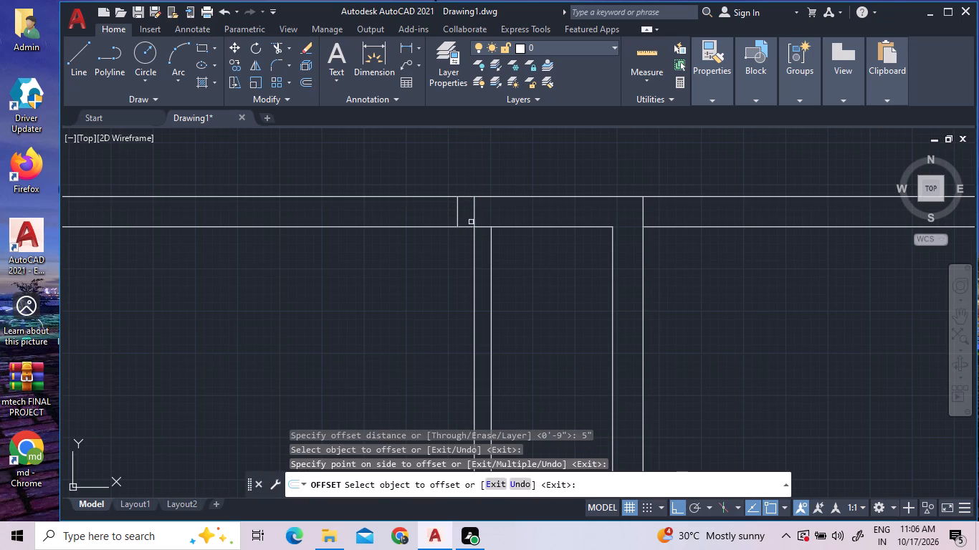
{"action": "triple_click", "coordinate": [478, 226]}
{"action": "left_click", "coordinate": [478, 245]}
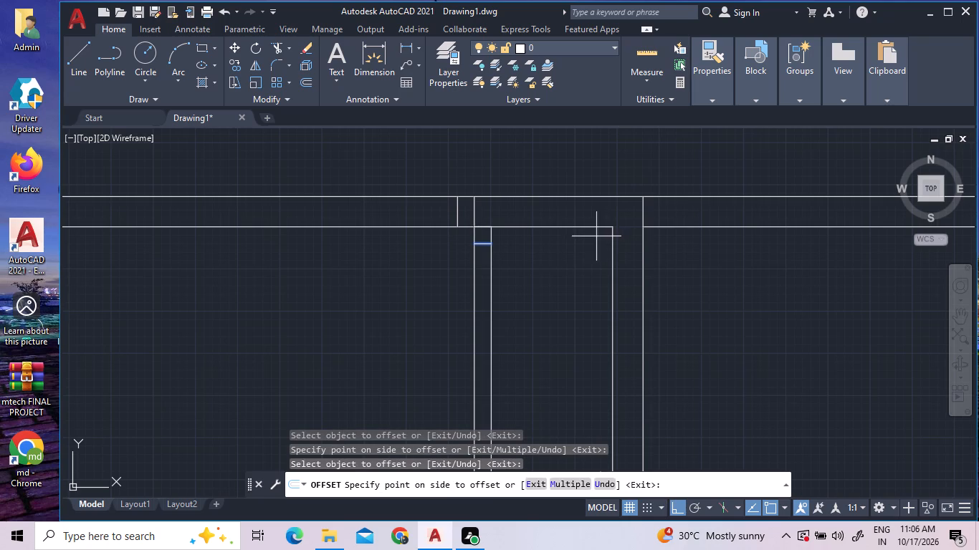
Offset the short vertical line above the rightmost 9" partition 5" to the right.
{"action": "left_click", "coordinate": [645, 212]}
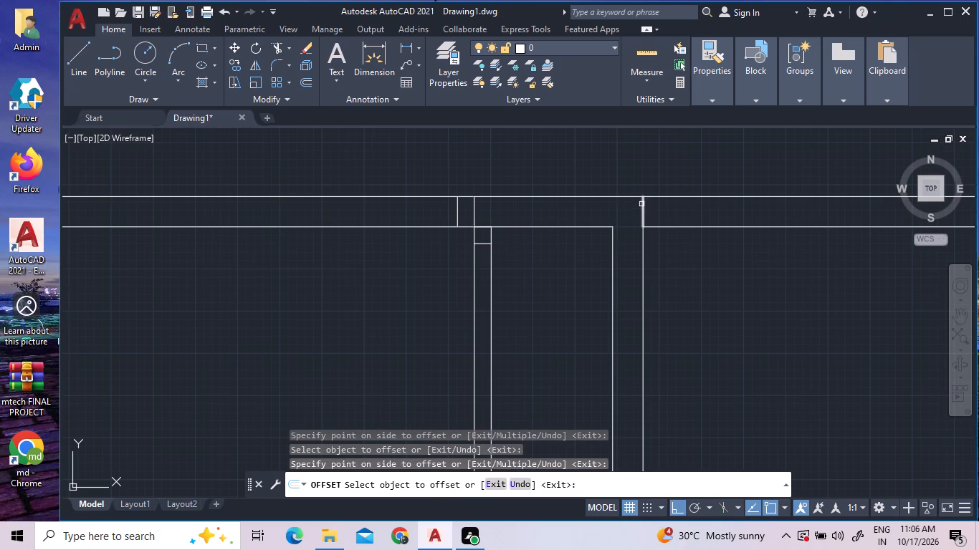
{"action": "double_click", "coordinate": [643, 203]}
{"action": "double_click", "coordinate": [660, 212]}
{"action": "scroll", "coordinate": [665, 259], "scroll_direction": "down", "scroll_amount": 3}
{"action": "middle_click_drag", "start_coordinate": [674, 275], "coordinate": [603, 261]}
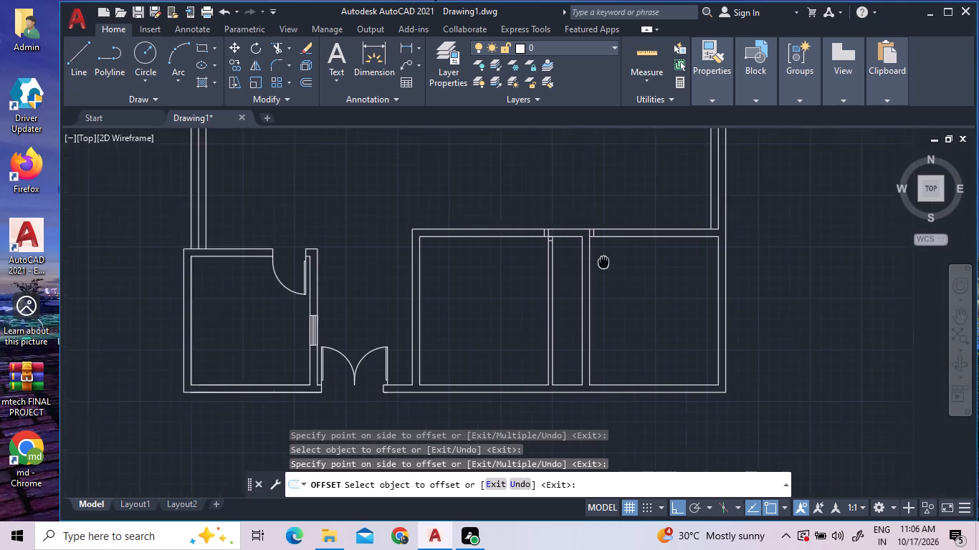
{"action": "middle_click_drag", "start_coordinate": [603, 261], "coordinate": [527, 253]}
{"action": "scroll", "coordinate": [540, 217], "scroll_direction": "up", "scroll_amount": 1}
{"action": "right_click", "coordinate": [531, 203]}
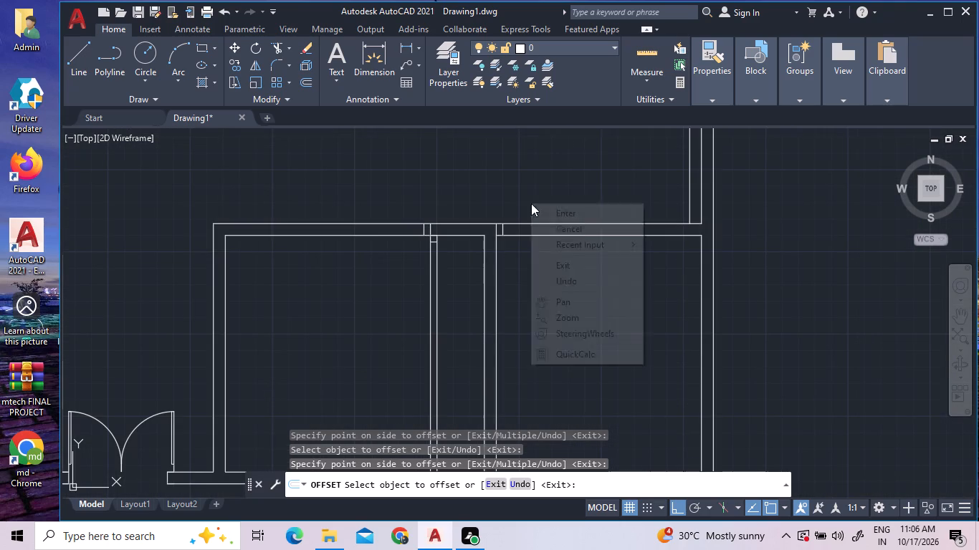
{"action": "left_click", "coordinate": [559, 208]}
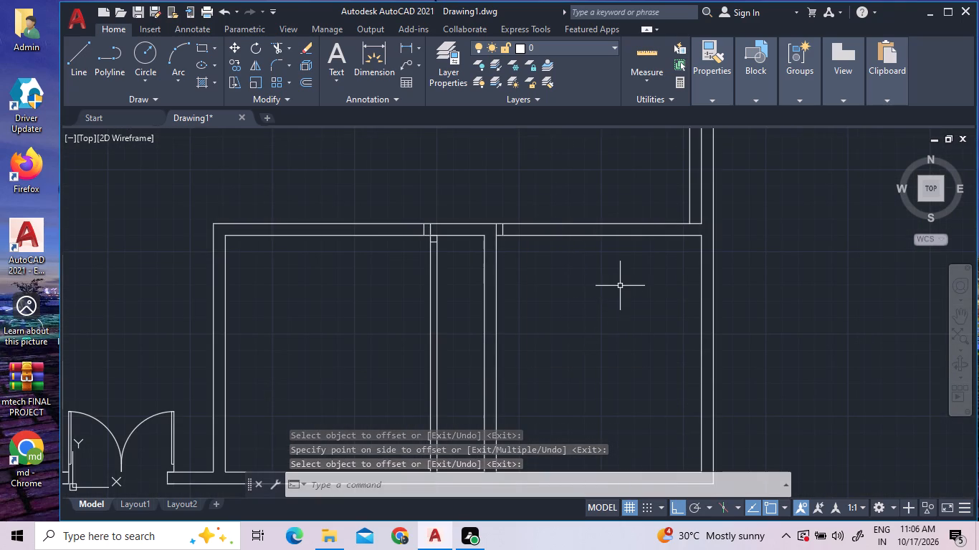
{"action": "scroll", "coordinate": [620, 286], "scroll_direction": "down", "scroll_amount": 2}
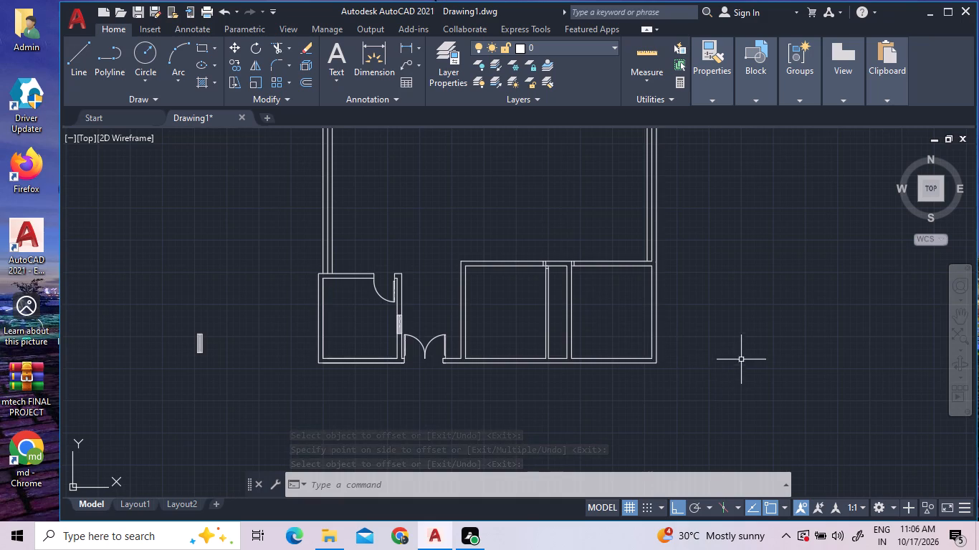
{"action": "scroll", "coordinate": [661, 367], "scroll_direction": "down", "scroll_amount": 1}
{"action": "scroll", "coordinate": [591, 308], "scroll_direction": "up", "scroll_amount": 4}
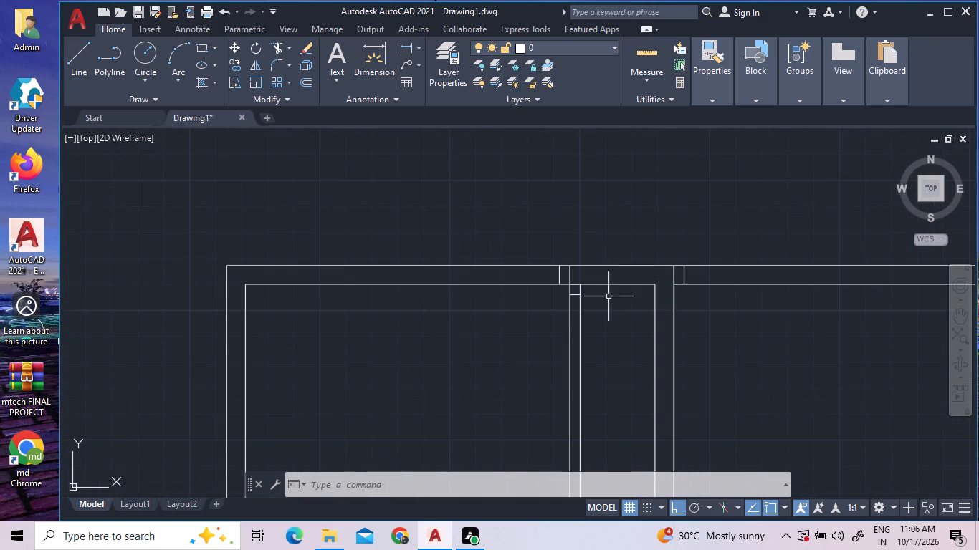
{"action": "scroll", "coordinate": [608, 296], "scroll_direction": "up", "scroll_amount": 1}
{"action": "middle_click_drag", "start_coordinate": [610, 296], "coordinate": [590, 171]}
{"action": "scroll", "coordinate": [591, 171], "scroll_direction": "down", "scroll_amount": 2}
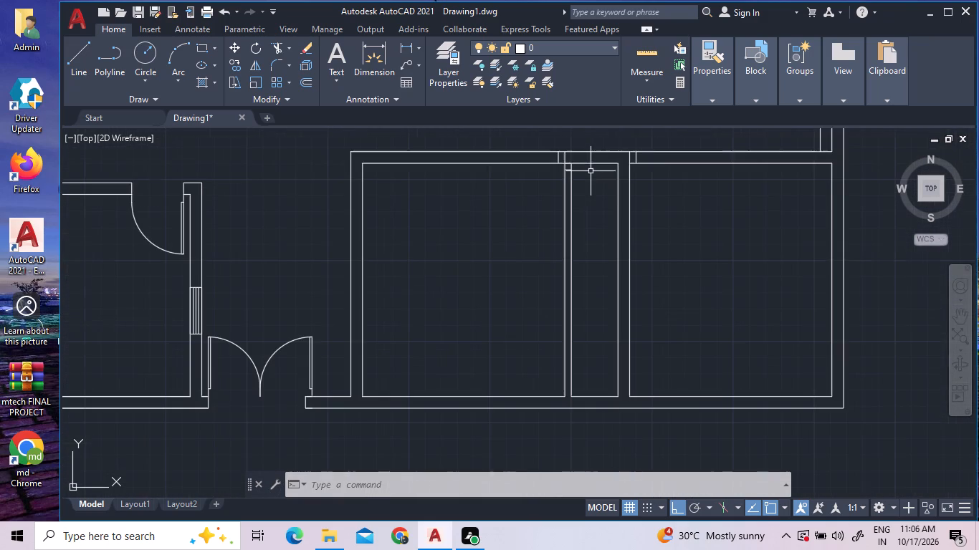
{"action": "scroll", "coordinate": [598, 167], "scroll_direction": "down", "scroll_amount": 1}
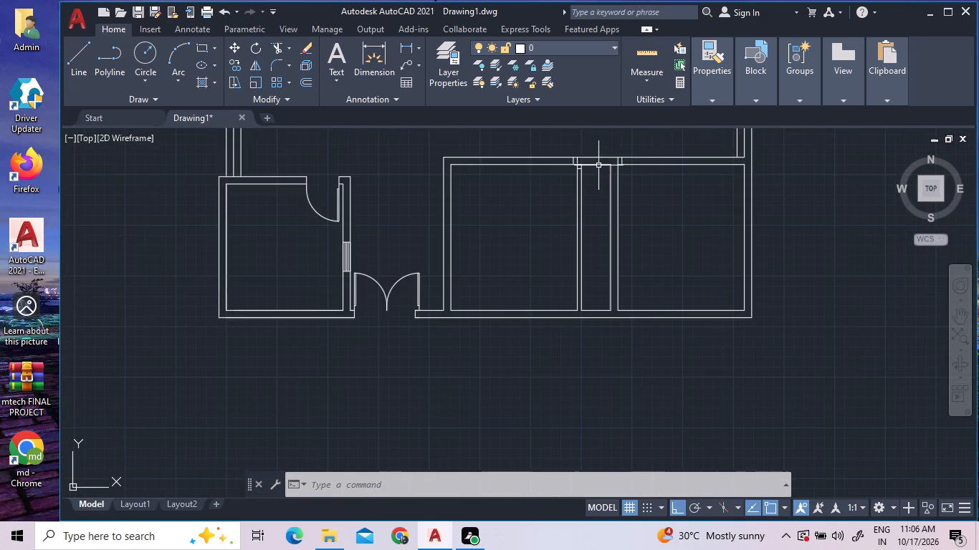
Insert a Door - Imperial block from the tool palettes below the horizontal wall, beside the 5" partition.
{"action": "scroll", "coordinate": [595, 145], "scroll_direction": "up", "scroll_amount": 3}
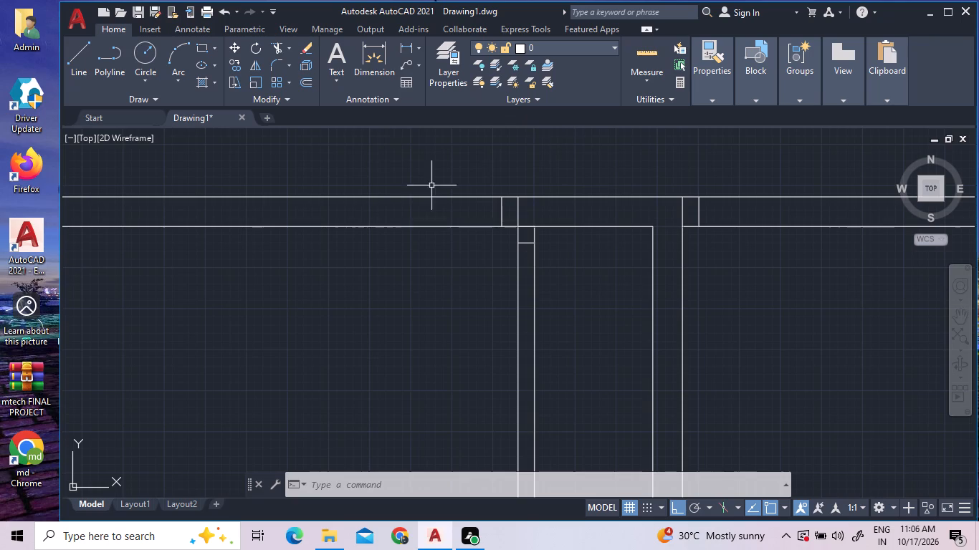
{"action": "right_click", "coordinate": [469, 171]}
{"action": "double_click", "coordinate": [533, 196]}
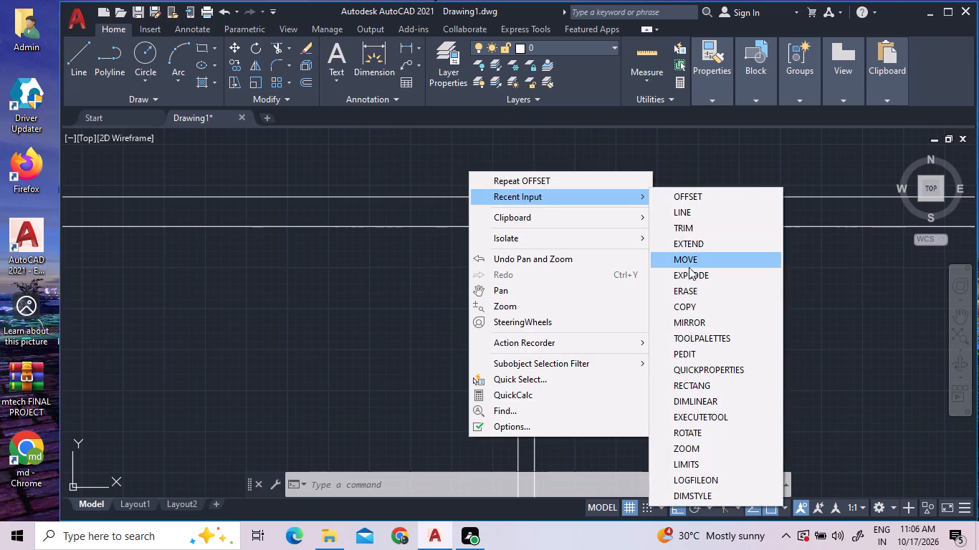
{"action": "left_click", "coordinate": [699, 342]}
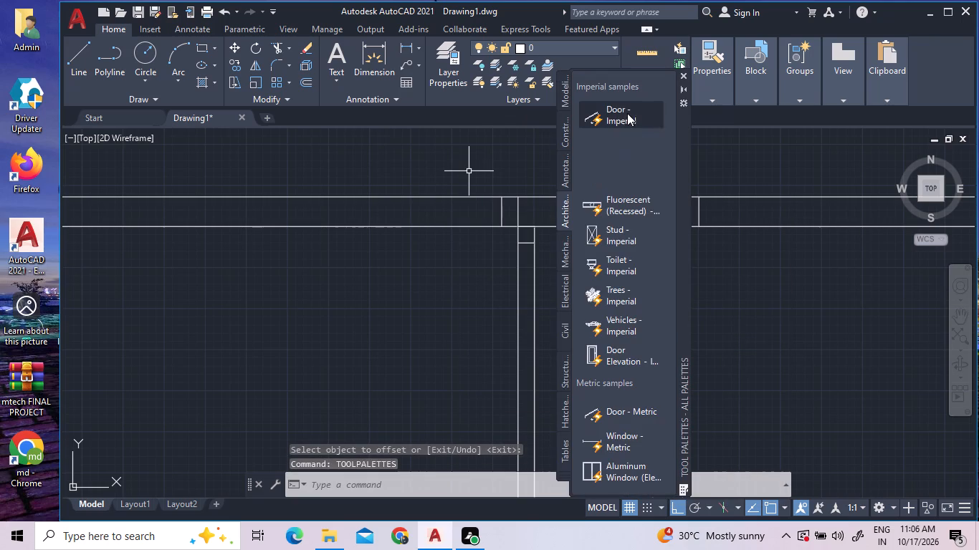
{"action": "left_click", "coordinate": [627, 113]}
{"action": "left_click_drag", "start_coordinate": [627, 113], "coordinate": [475, 271]}
{"action": "left_click_drag", "start_coordinate": [468, 281], "coordinate": [360, 312]}
{"action": "left_click_drag", "start_coordinate": [360, 312], "coordinate": [317, 294]}
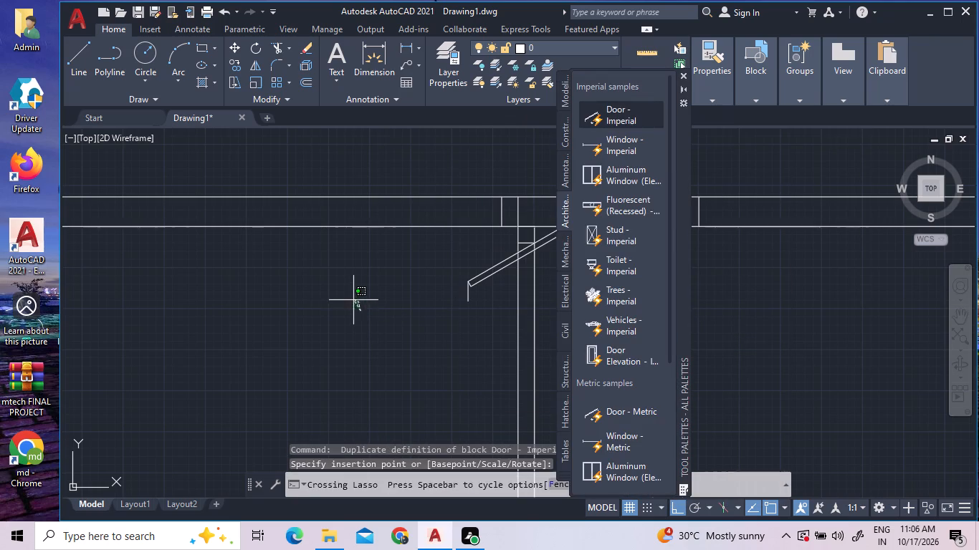
{"action": "left_click_drag", "start_coordinate": [317, 294], "coordinate": [291, 301]}
{"action": "left_click", "coordinate": [290, 301]}
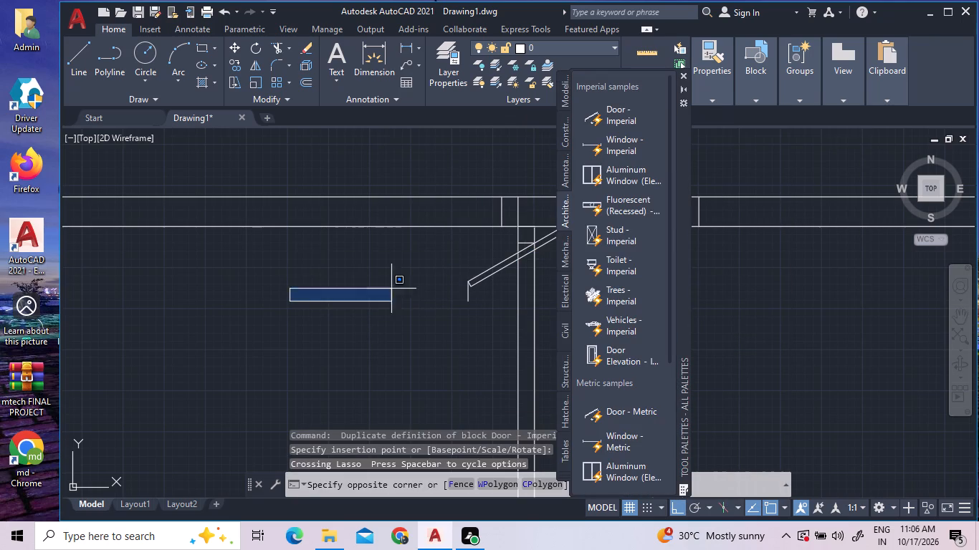
{"action": "left_click", "coordinate": [330, 334]}
Insert a second Door - Imperial block in the room to the left of the first one and close the tool palettes.
{"action": "double_click", "coordinate": [612, 116]}
{"action": "left_click_drag", "start_coordinate": [612, 116], "coordinate": [335, 269]}
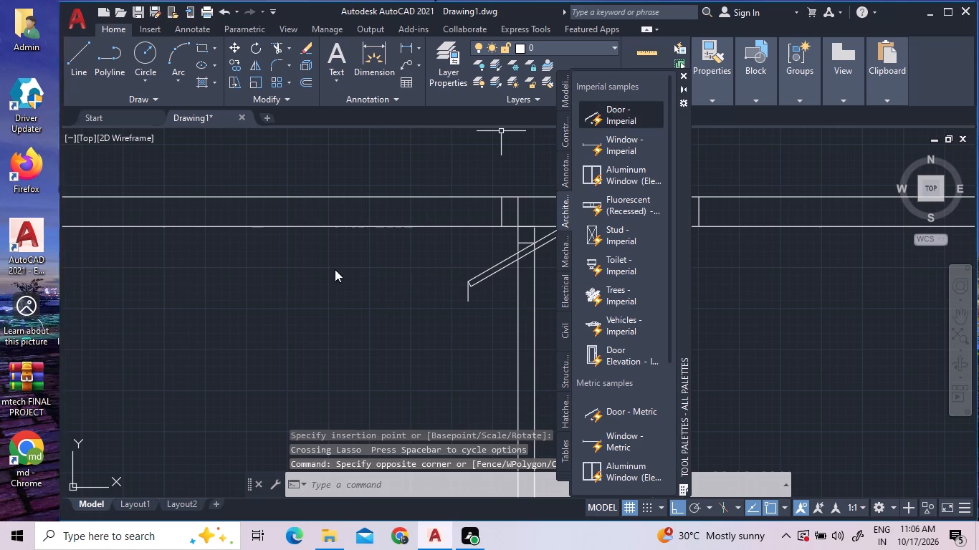
{"action": "left_click_drag", "start_coordinate": [335, 269], "coordinate": [252, 328]}
{"action": "left_click", "coordinate": [252, 328]}
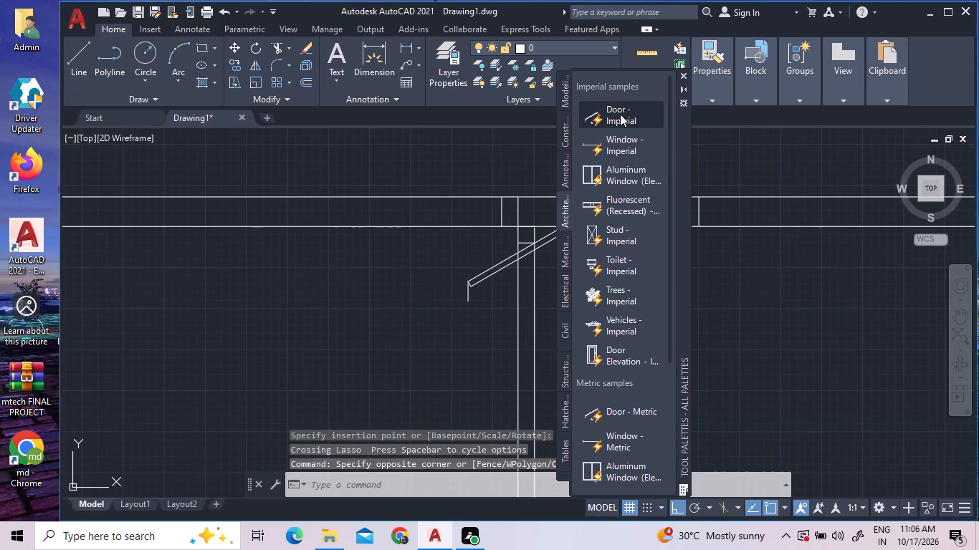
{"action": "left_click", "coordinate": [128, 340]}
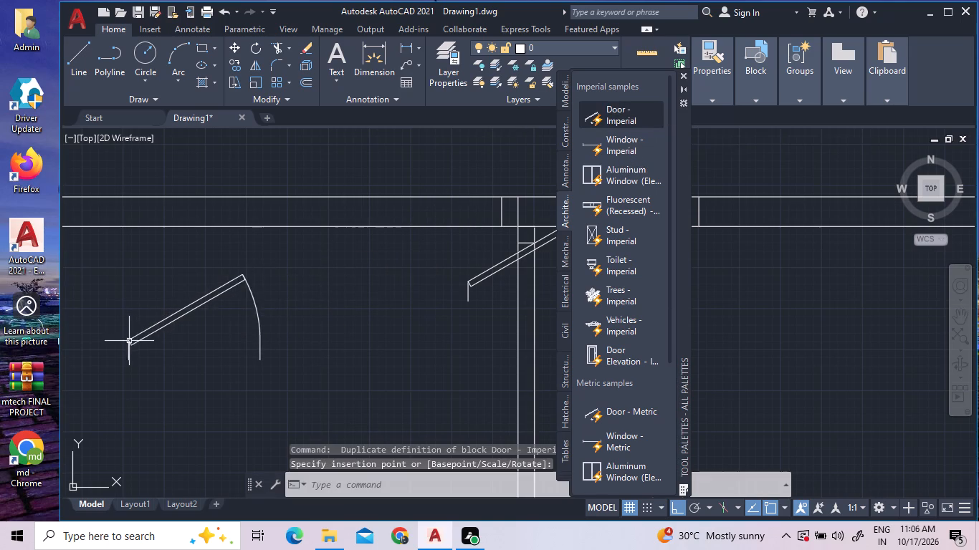
{"action": "left_click", "coordinate": [683, 77]}
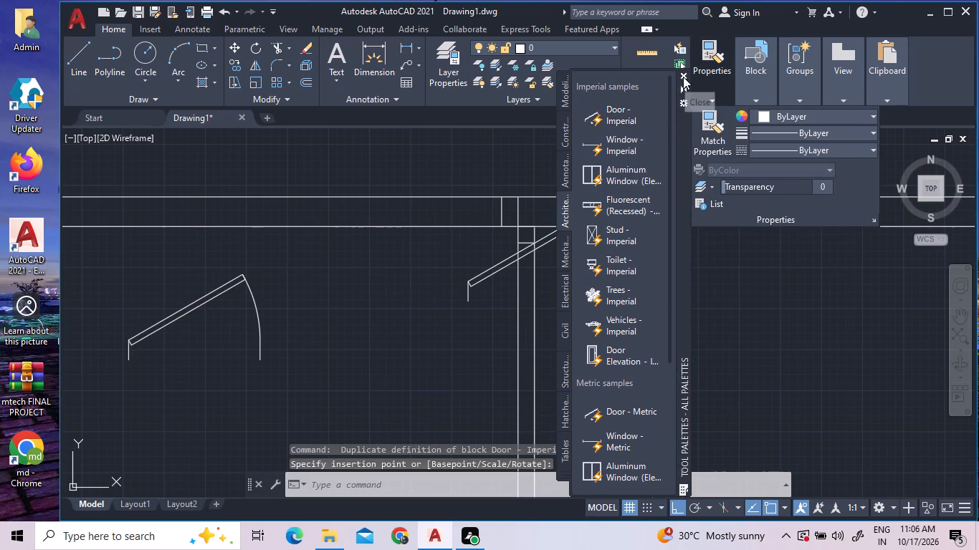
Set the first door to Open 90° and flip it both horizontally and vertically so it hinges right and swings downward.
{"action": "left_click", "coordinate": [498, 271]}
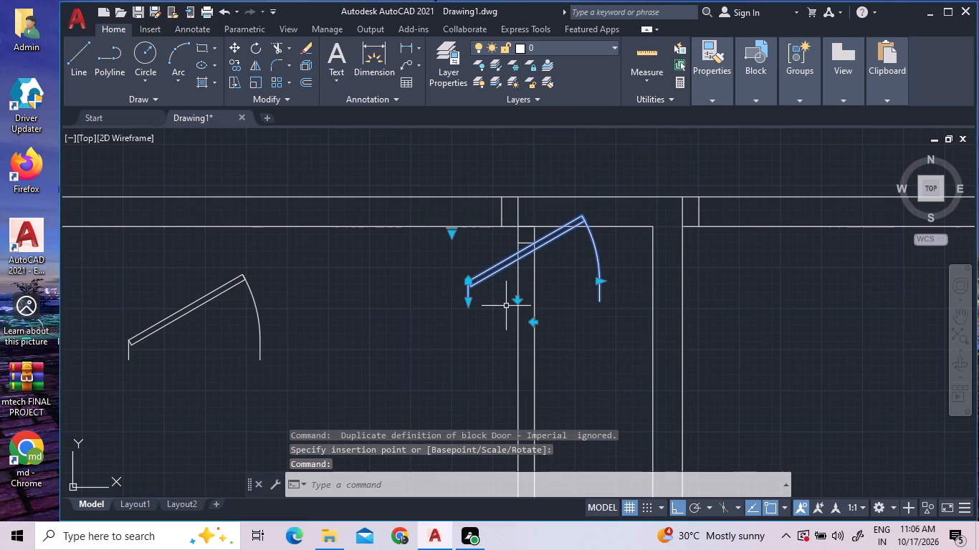
{"action": "left_click", "coordinate": [455, 233]}
{"action": "left_click", "coordinate": [467, 285]}
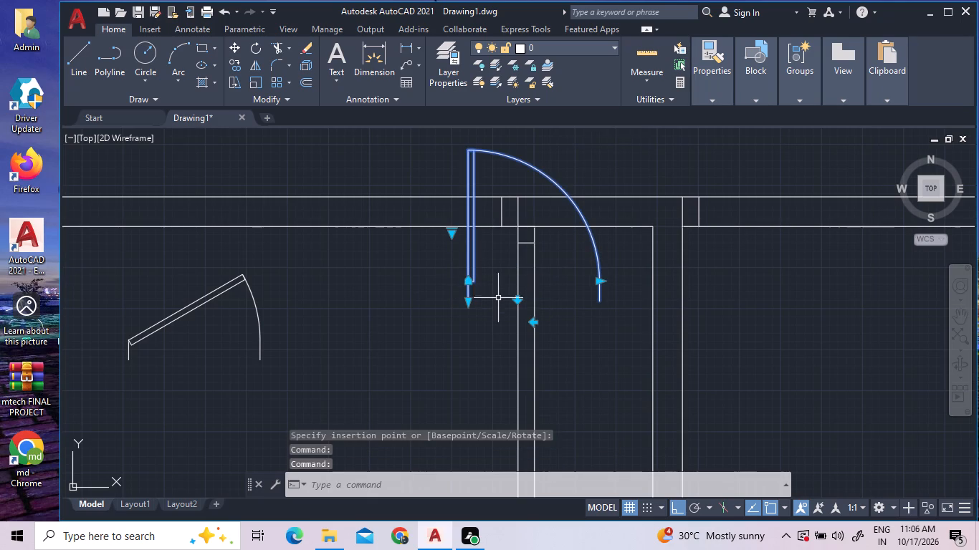
{"action": "left_click", "coordinate": [532, 322]}
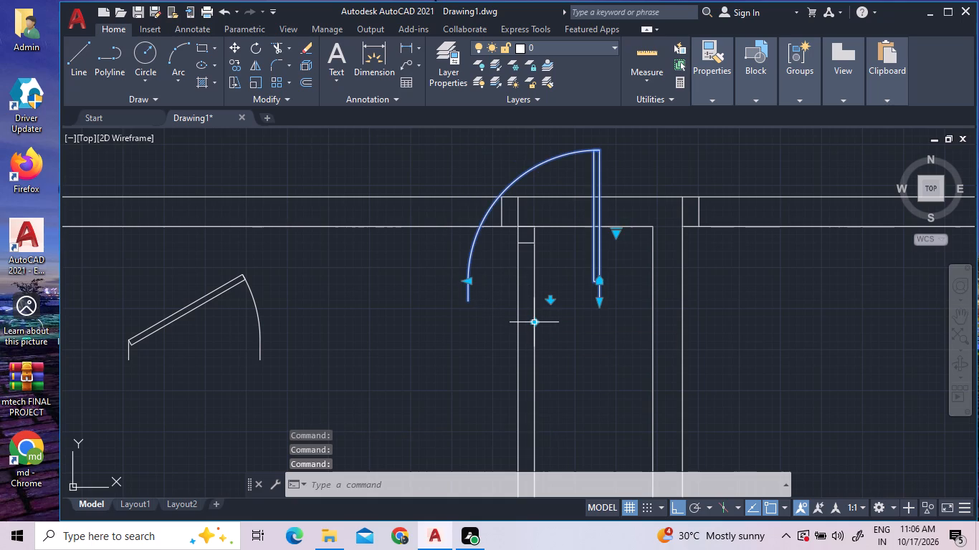
{"action": "left_click", "coordinate": [552, 299]}
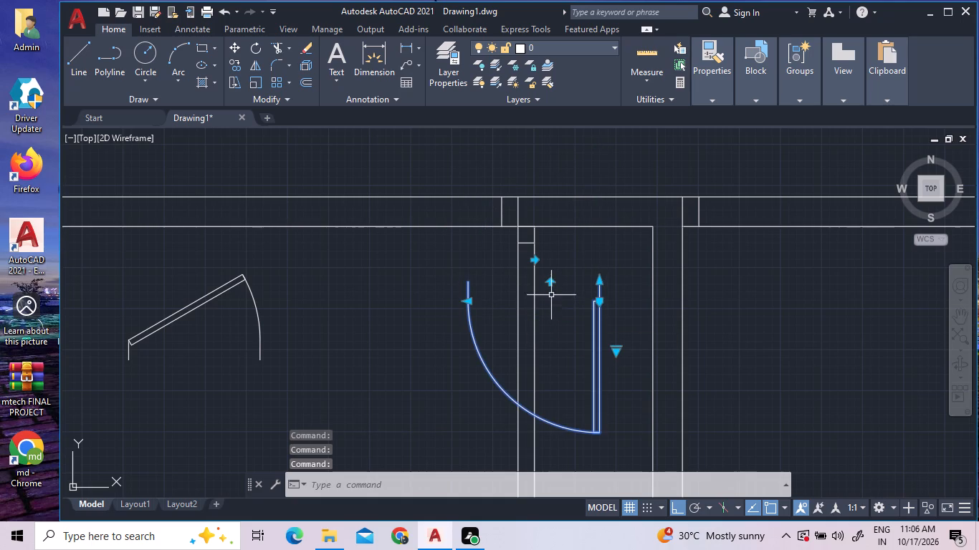
Move the first door from its hinge-side jamb's top end to the lower end of the short vertical line offset from the 5" partition.
{"action": "right_click", "coordinate": [581, 259]}
{"action": "left_click", "coordinate": [603, 273]}
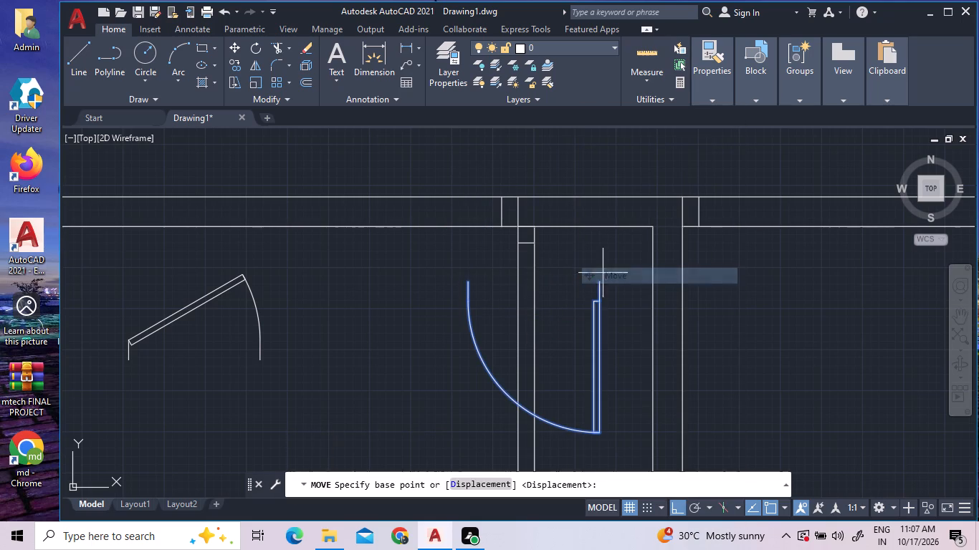
{"action": "left_click", "coordinate": [598, 277]}
{"action": "scroll", "coordinate": [498, 228], "scroll_direction": "up", "scroll_amount": 2}
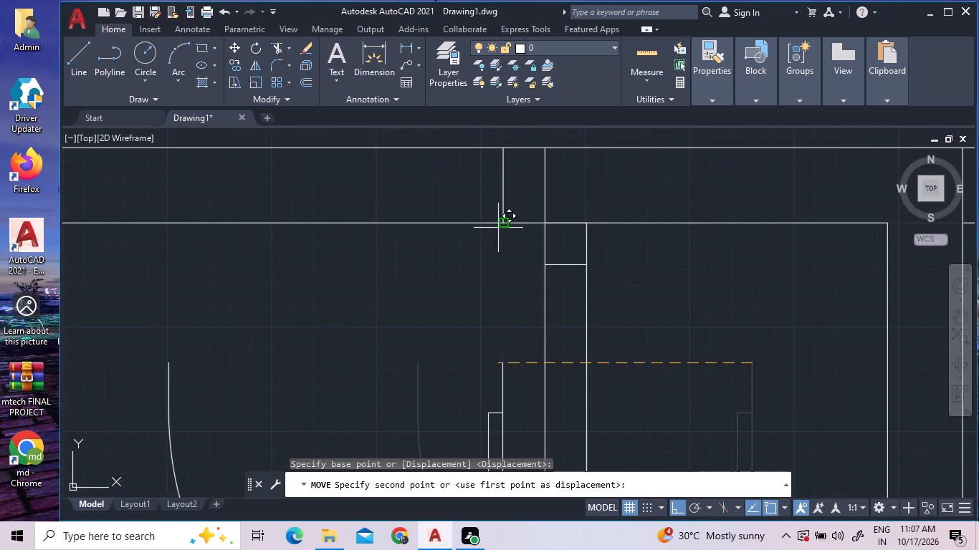
{"action": "scroll", "coordinate": [503, 218], "scroll_direction": "up", "scroll_amount": 4}
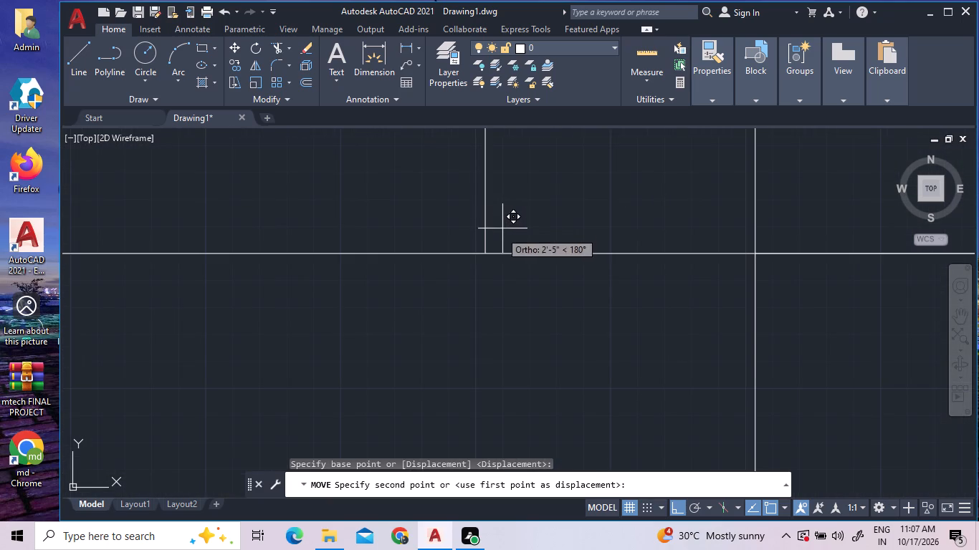
{"action": "left_click", "coordinate": [482, 254]}
{"action": "scroll", "coordinate": [556, 232], "scroll_direction": "down", "scroll_amount": 3}
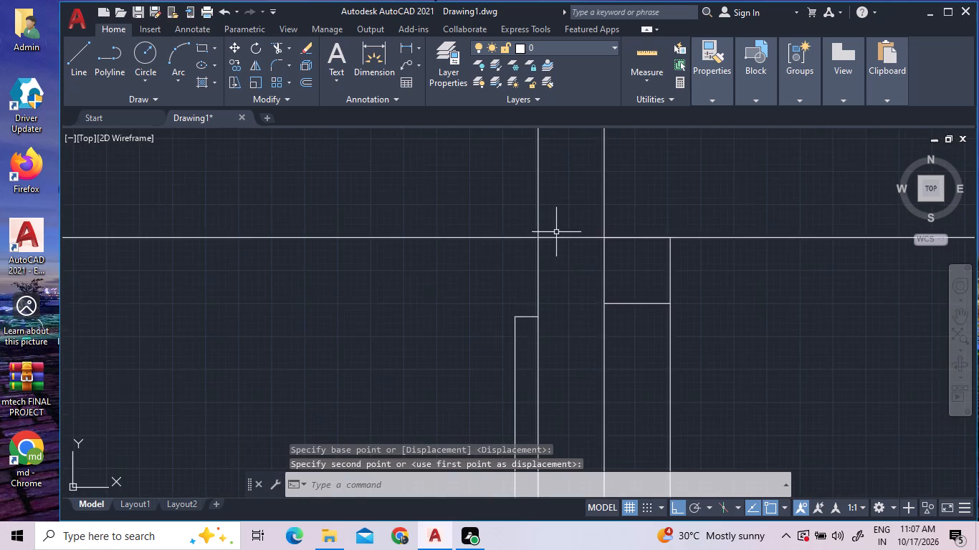
{"action": "scroll", "coordinate": [556, 232], "scroll_direction": "down", "scroll_amount": 3}
Set the second door to Open 90° and flip it horizontally so it hinges on the right.
{"action": "left_click", "coordinate": [332, 333]}
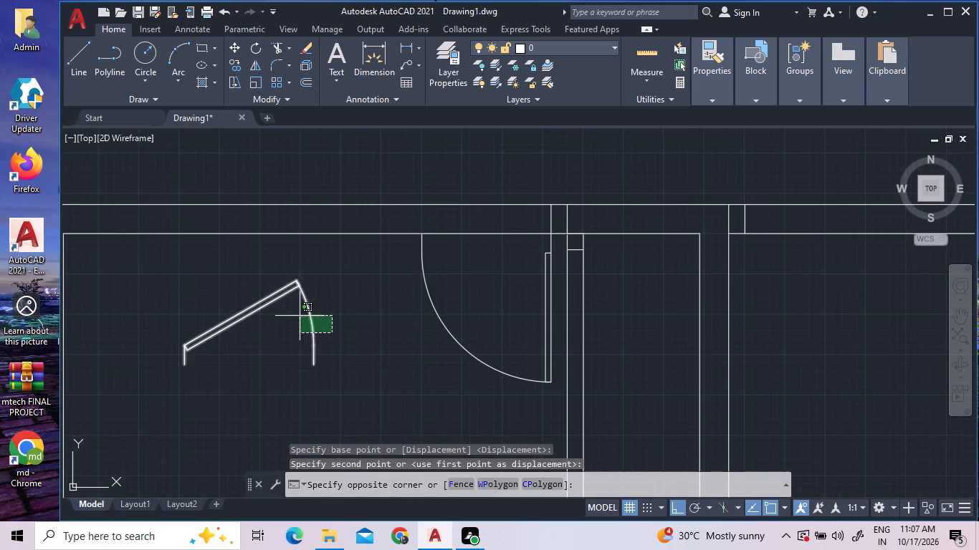
{"action": "left_click", "coordinate": [289, 308]}
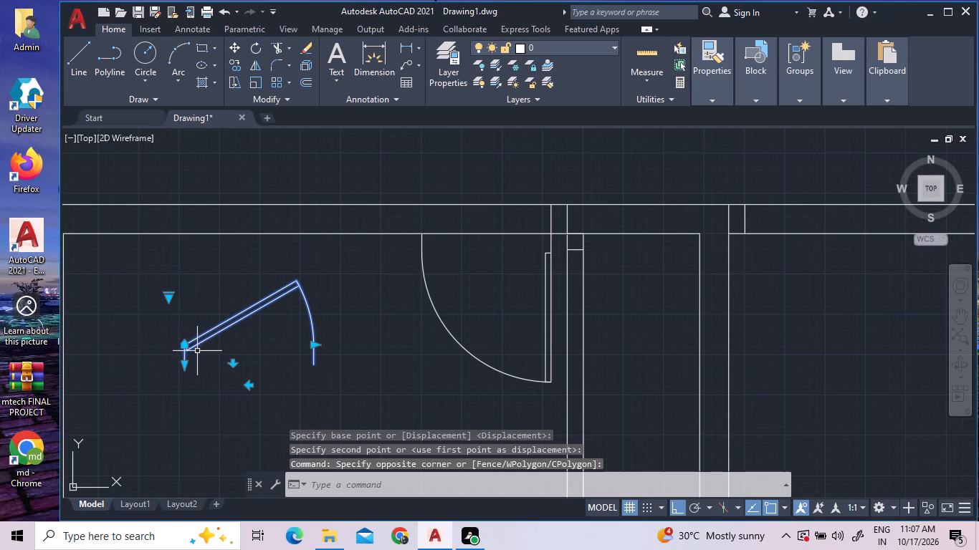
{"action": "left_click", "coordinate": [171, 297]}
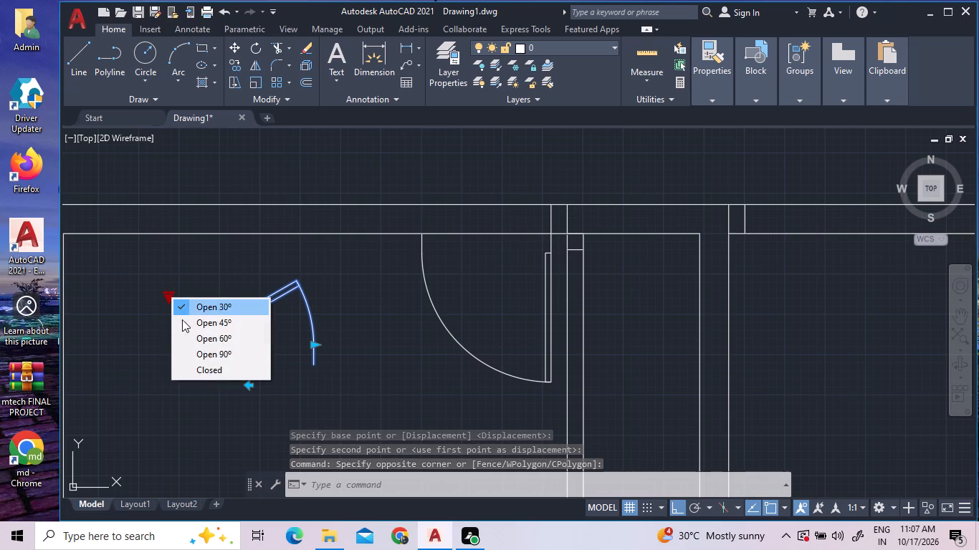
{"action": "left_click", "coordinate": [186, 356]}
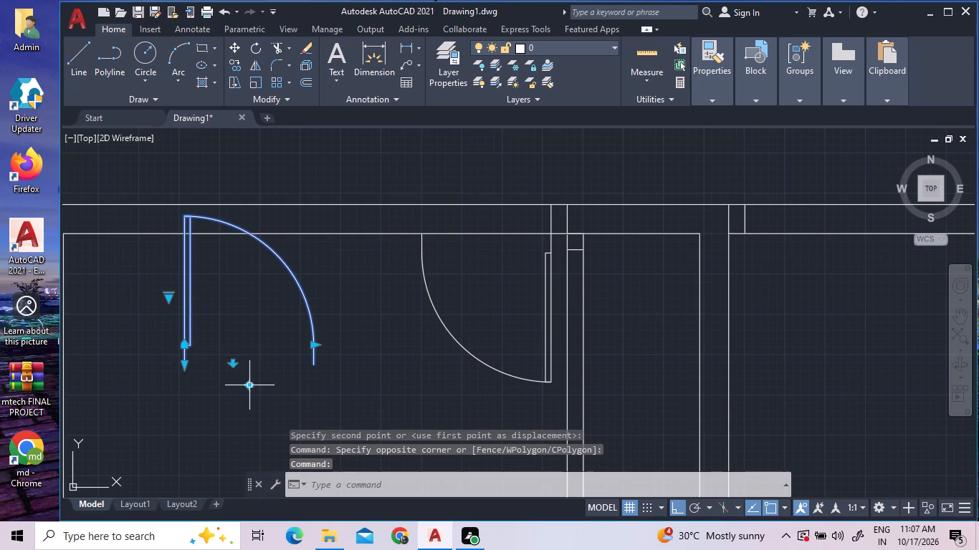
{"action": "left_click", "coordinate": [249, 387]}
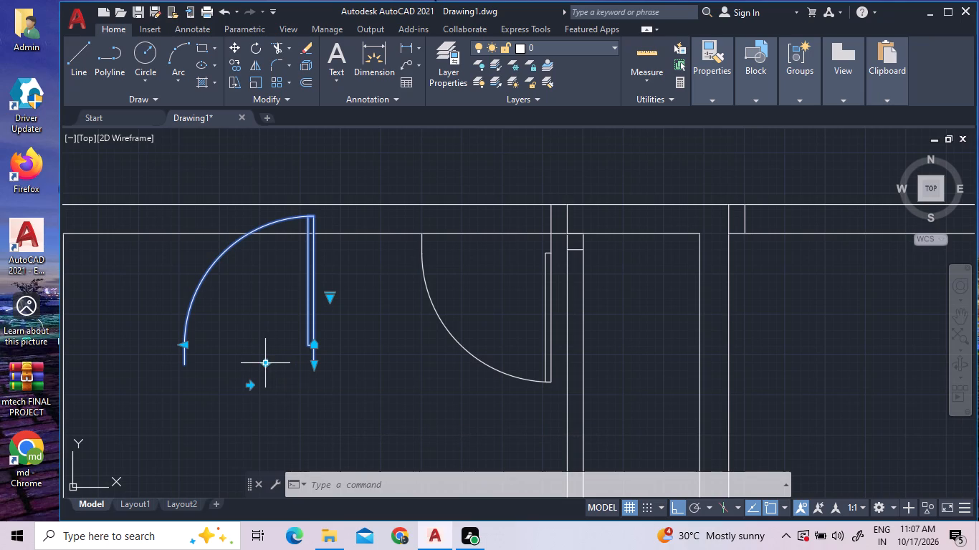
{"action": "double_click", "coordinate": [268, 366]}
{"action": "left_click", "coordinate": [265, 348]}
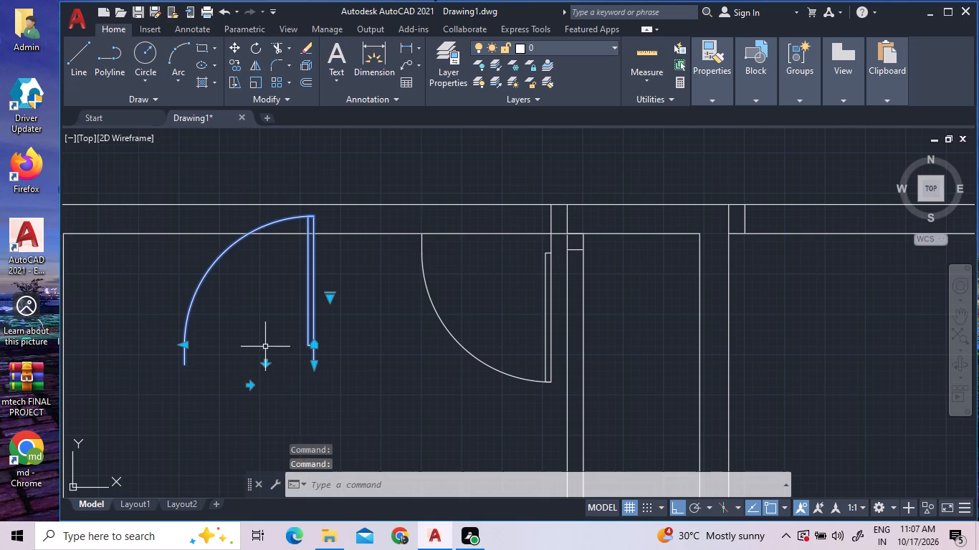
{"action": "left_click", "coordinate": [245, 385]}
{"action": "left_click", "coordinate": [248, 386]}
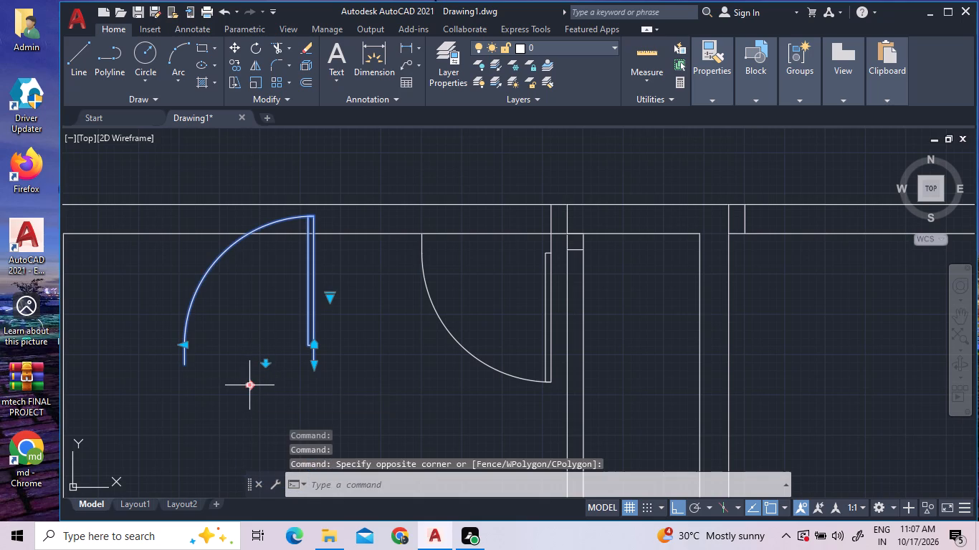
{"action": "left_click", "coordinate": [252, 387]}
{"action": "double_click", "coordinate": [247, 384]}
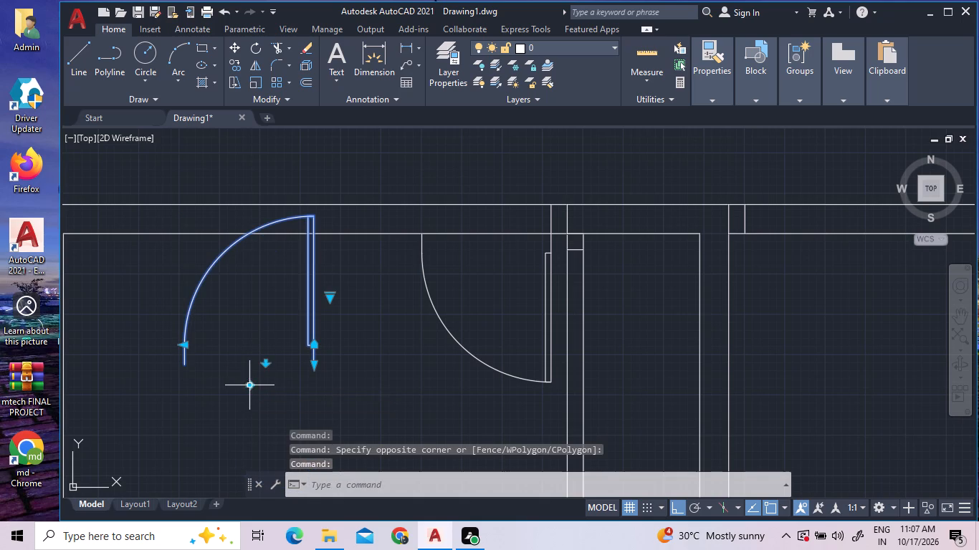
Reduce the second door's width to 2' by bringing its latch side 1'-4" toward the hinge.
{"action": "left_click", "coordinate": [183, 343]}
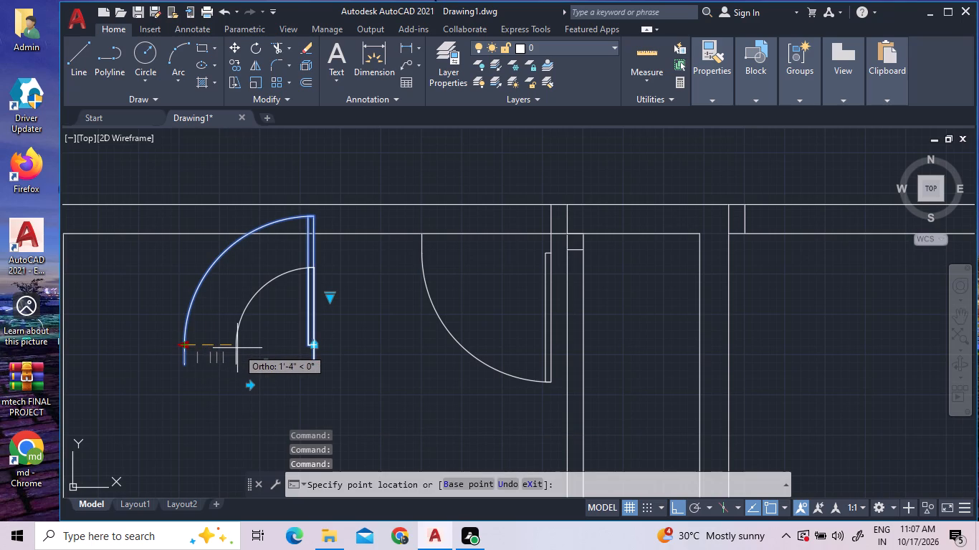
{"action": "left_click", "coordinate": [237, 348]}
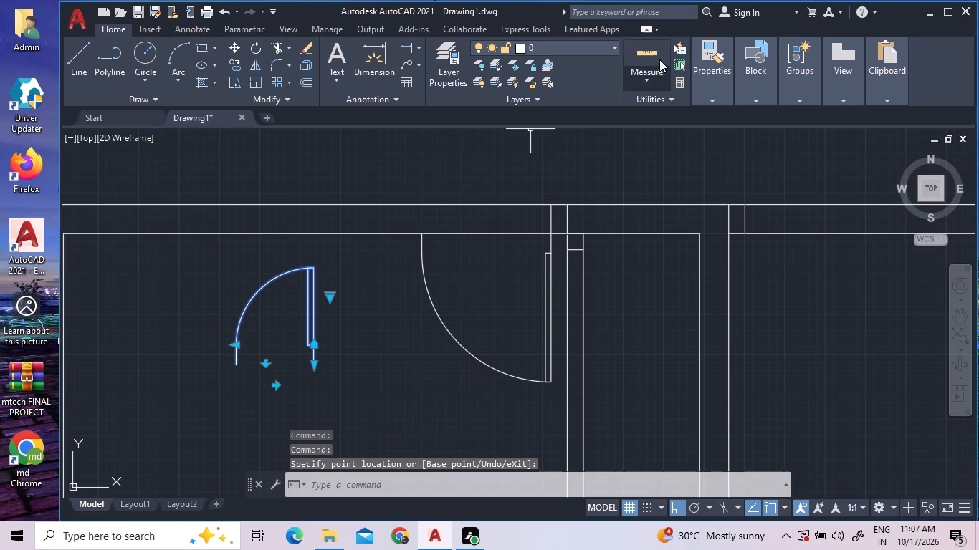
Measure the second door's leaf length and swing radius.
{"action": "left_click", "coordinate": [646, 49]}
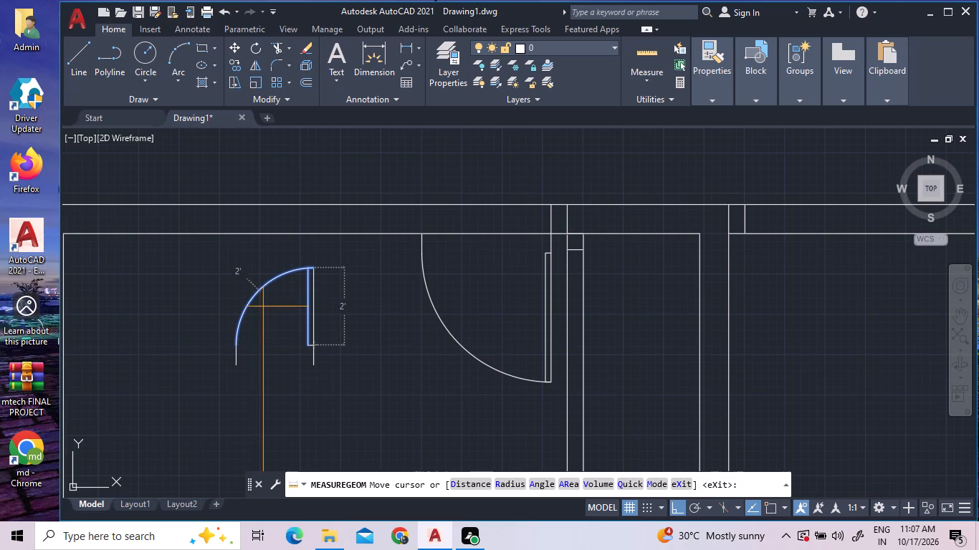
{"action": "left_click", "coordinate": [264, 305]}
{"action": "right_click", "coordinate": [264, 305]}
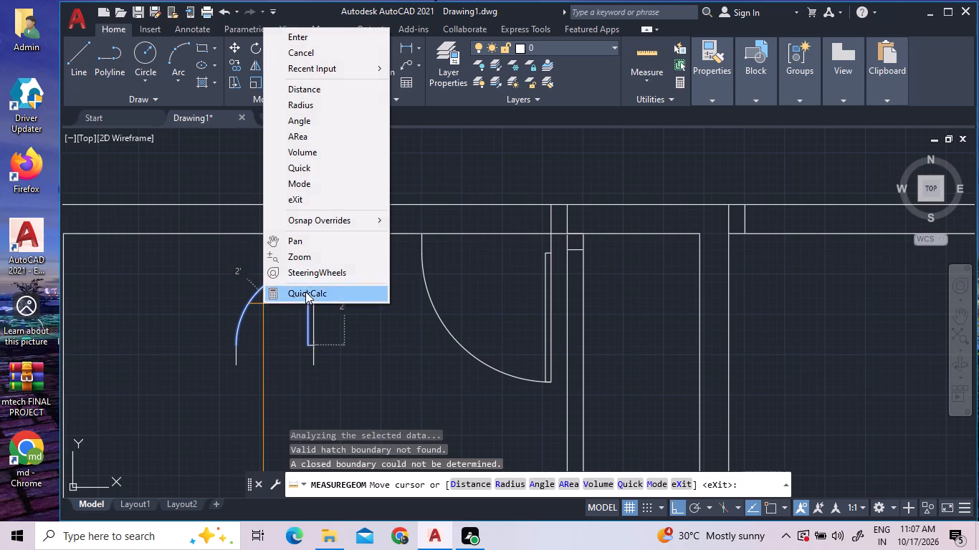
{"action": "left_click", "coordinate": [326, 37]}
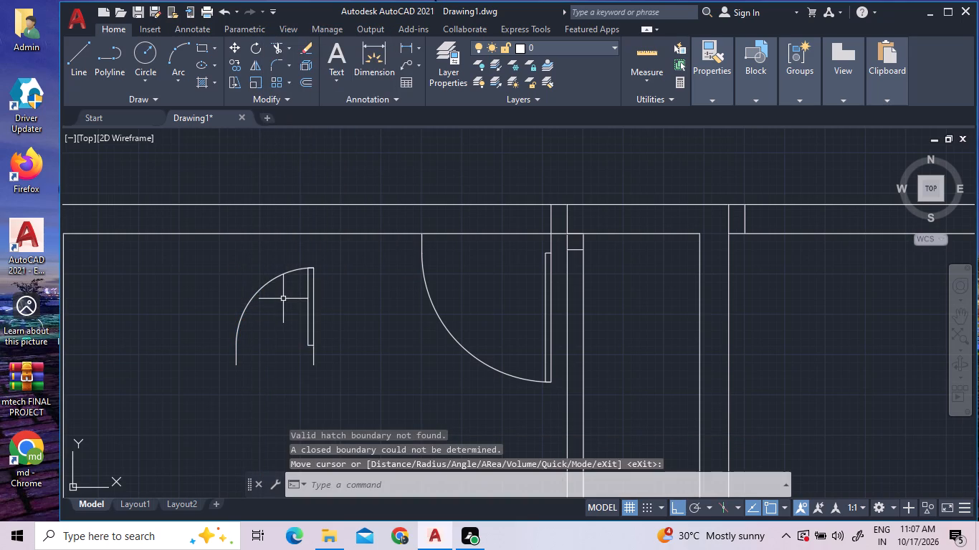
Widen the second door to about 2'-4" by stretching its latch side away from the hinge.
{"action": "left_click", "coordinate": [283, 299]}
{"action": "left_click", "coordinate": [238, 265]}
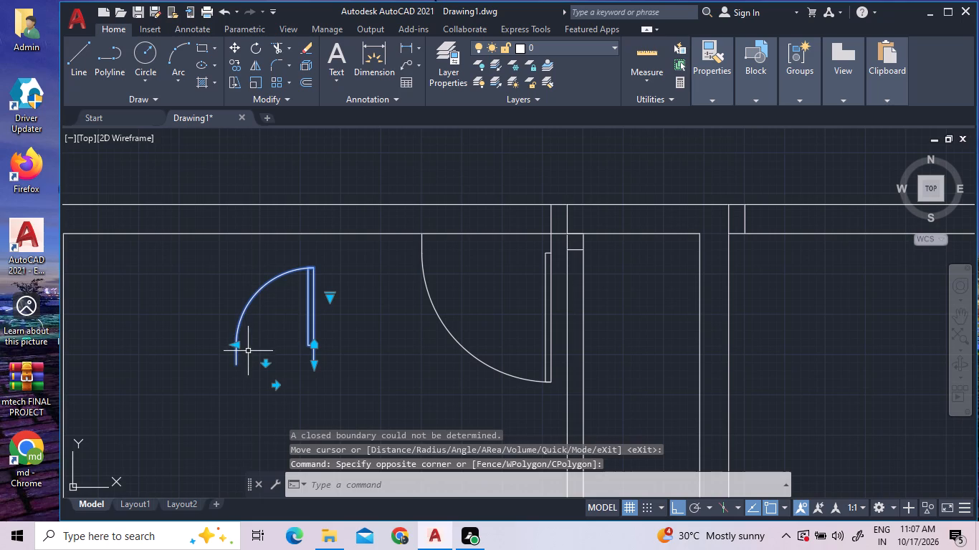
{"action": "scroll", "coordinate": [261, 359], "scroll_direction": "up", "scroll_amount": 3}
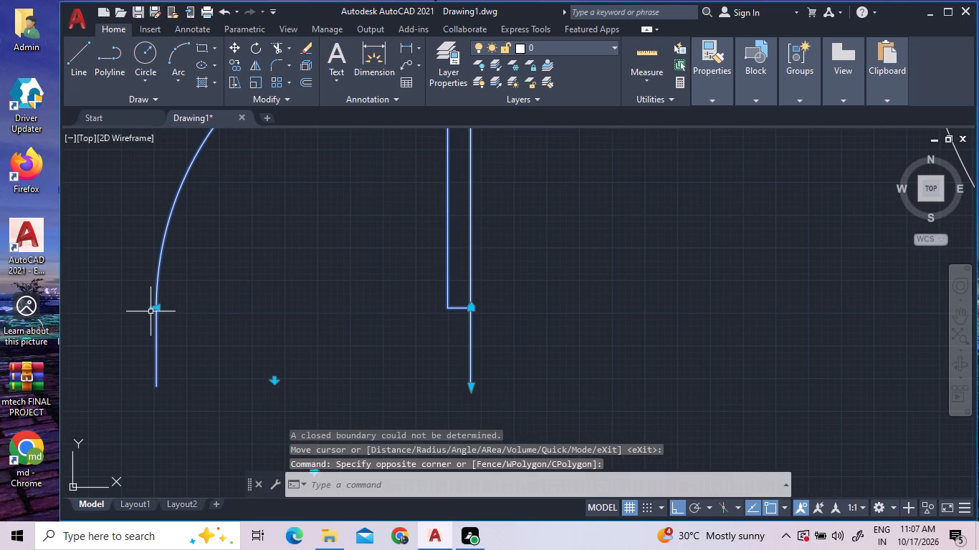
{"action": "left_click", "coordinate": [157, 309]}
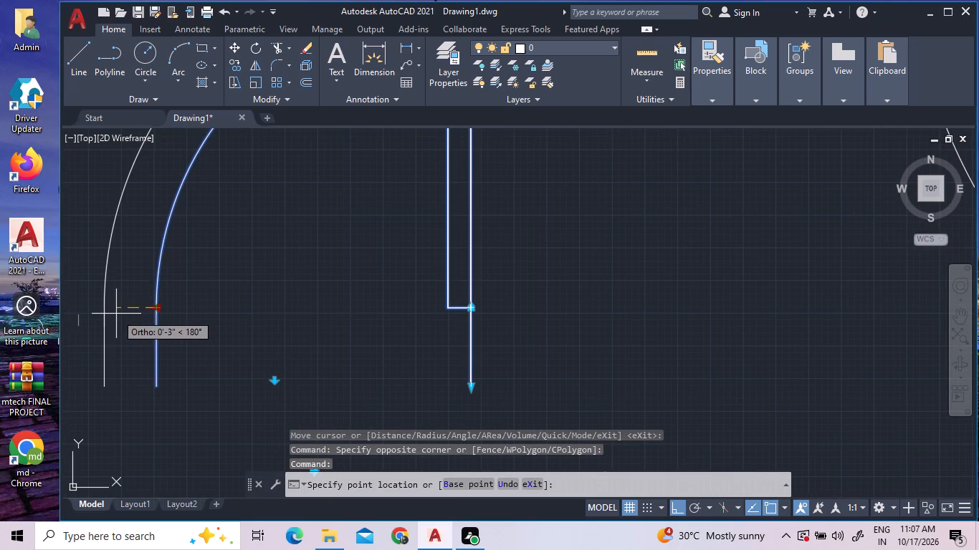
{"action": "scroll", "coordinate": [135, 282], "scroll_direction": "down", "scroll_amount": 1}
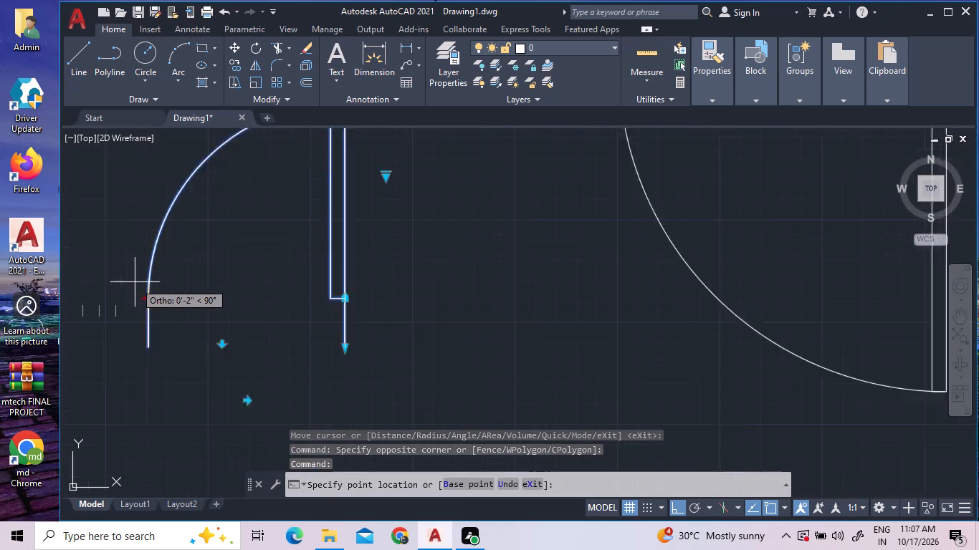
{"action": "scroll", "coordinate": [135, 282], "scroll_direction": "down", "scroll_amount": 1}
{"action": "left_click", "coordinate": [123, 285]}
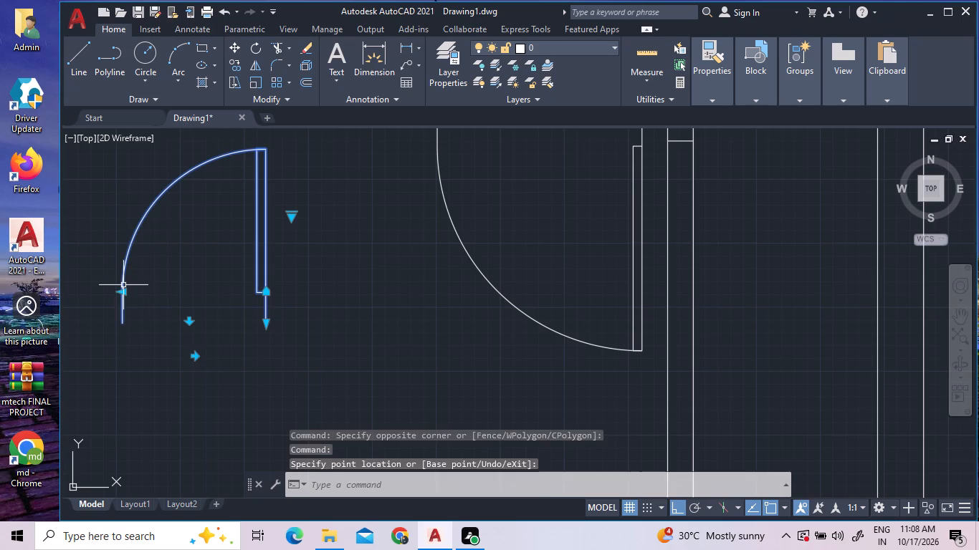
{"action": "scroll", "coordinate": [224, 310], "scroll_direction": "down", "scroll_amount": 2}
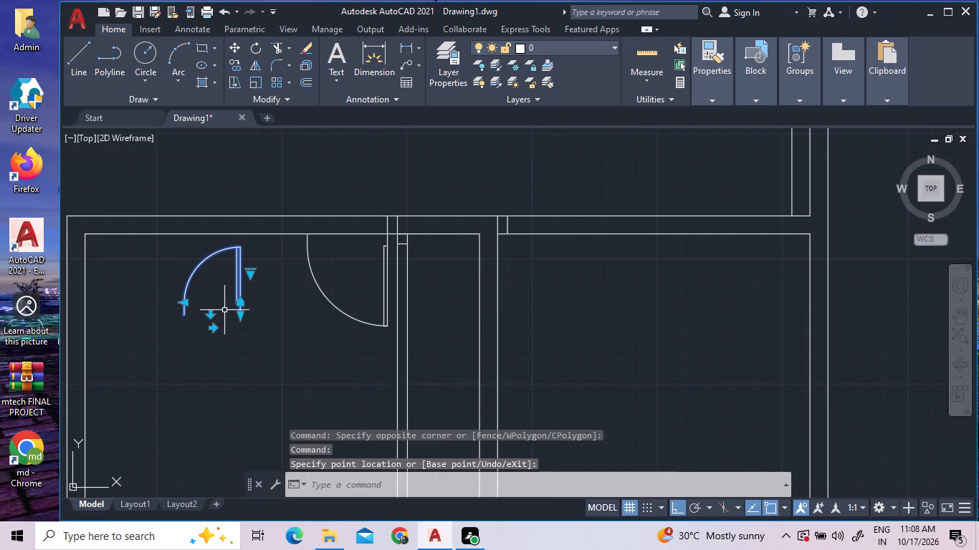
Measure the second door's swing radius.
{"action": "left_click", "coordinate": [658, 51]}
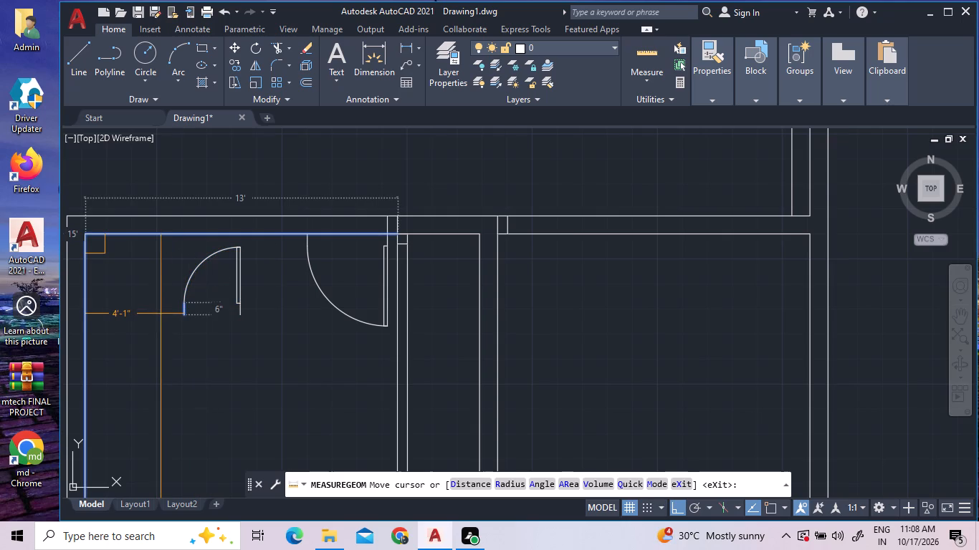
{"action": "left_click", "coordinate": [204, 322]}
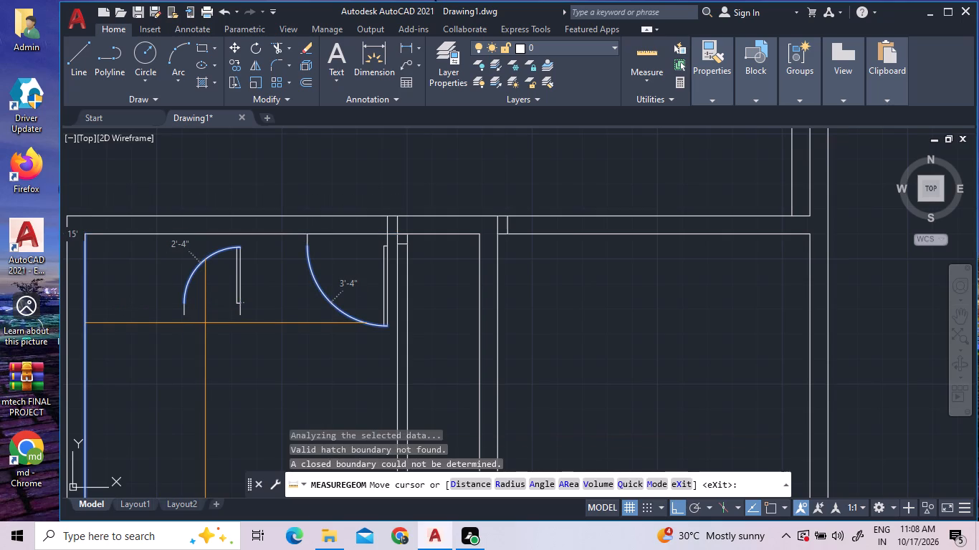
{"action": "right_click", "coordinate": [221, 321]}
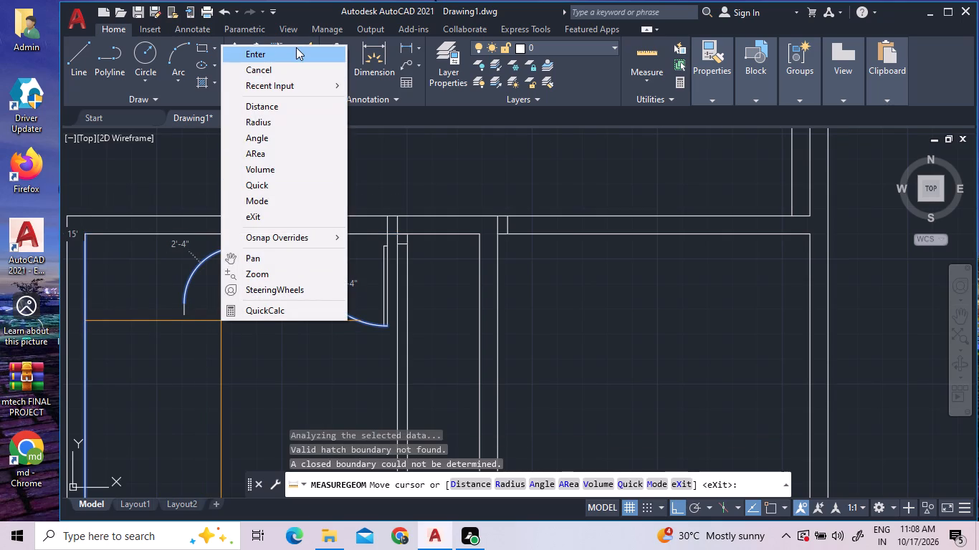
{"action": "left_click", "coordinate": [296, 47]}
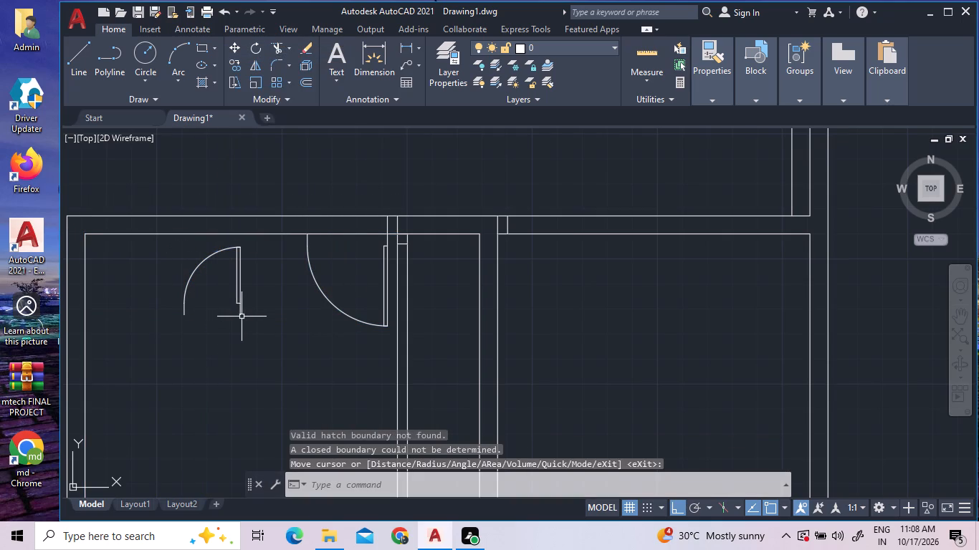
Rotate the second door 90° counter-clockwise about its hinge-side jamb's lower end and flip it so the leaf extends to the right.
{"action": "left_click", "coordinate": [242, 317]}
{"action": "right_click", "coordinate": [240, 329]}
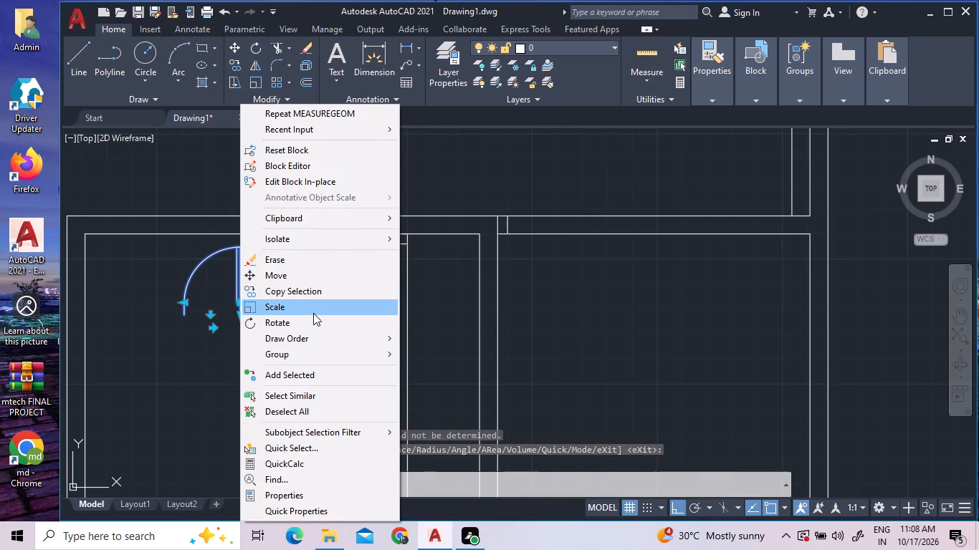
{"action": "left_click", "coordinate": [299, 330]}
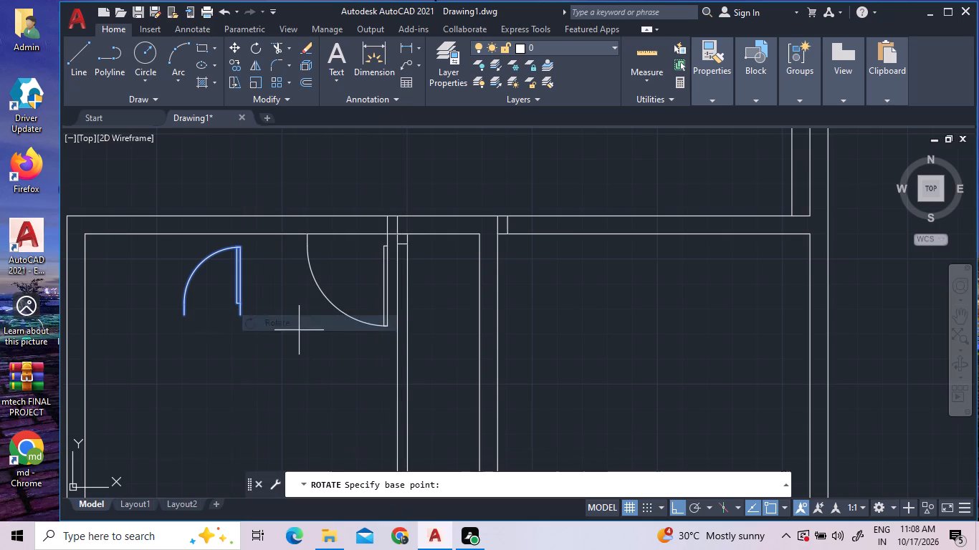
{"action": "left_click", "coordinate": [240, 317]}
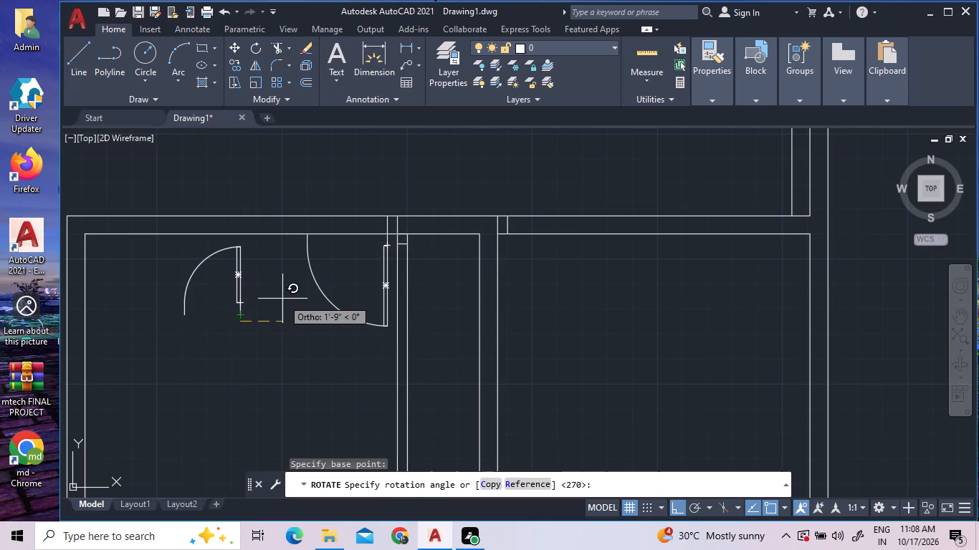
{"action": "left_click", "coordinate": [223, 296]}
{"action": "left_click", "coordinate": [214, 324]}
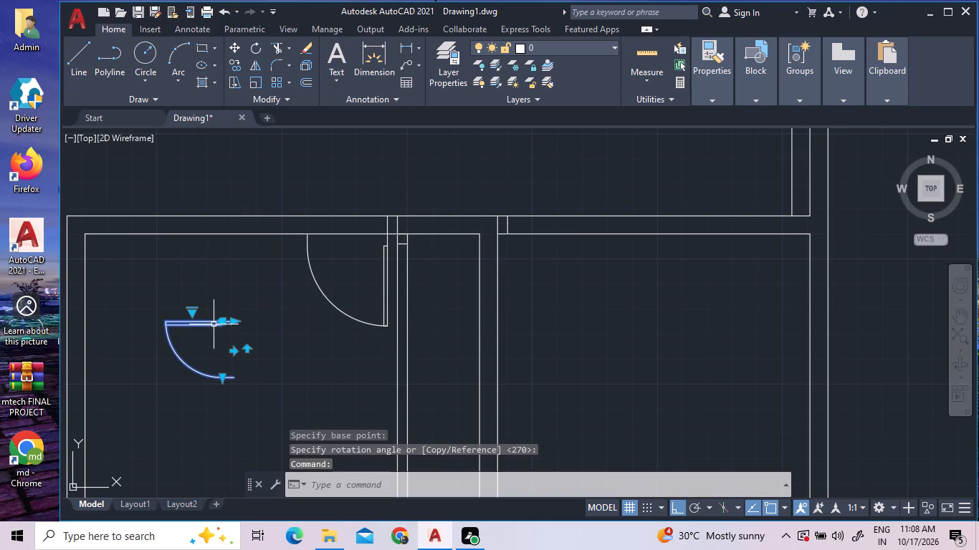
{"action": "left_click", "coordinate": [236, 350]}
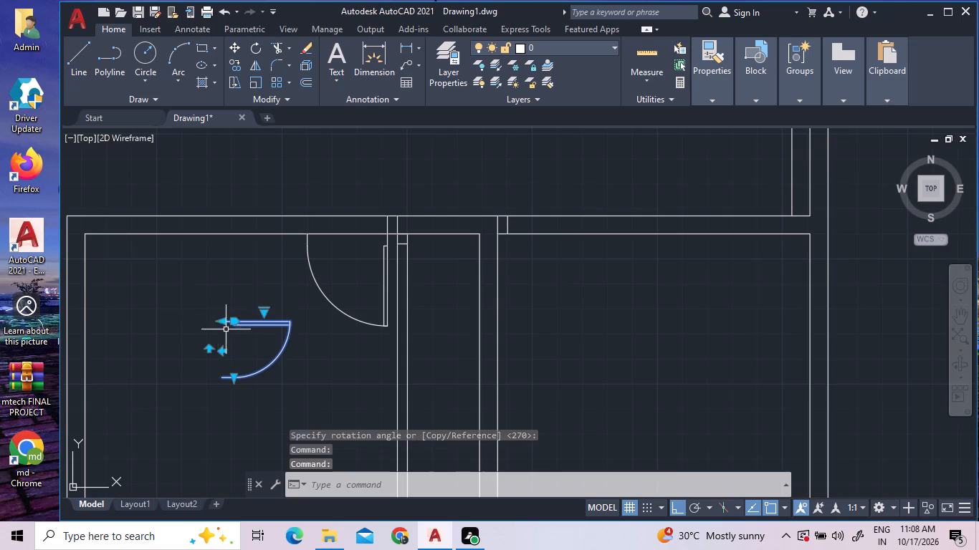
Move the second door from its hinge-side jamb's outer end to the right end of the short horizontal offset line across the 5" partition.
{"action": "scroll", "coordinate": [223, 316], "scroll_direction": "up", "scroll_amount": 2}
{"action": "right_click", "coordinate": [223, 307]}
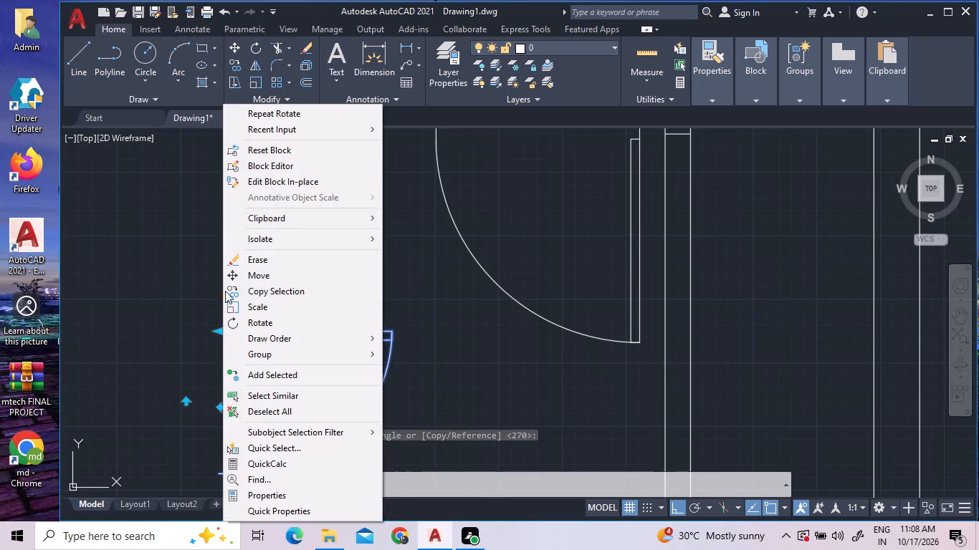
{"action": "left_click", "coordinate": [270, 275]}
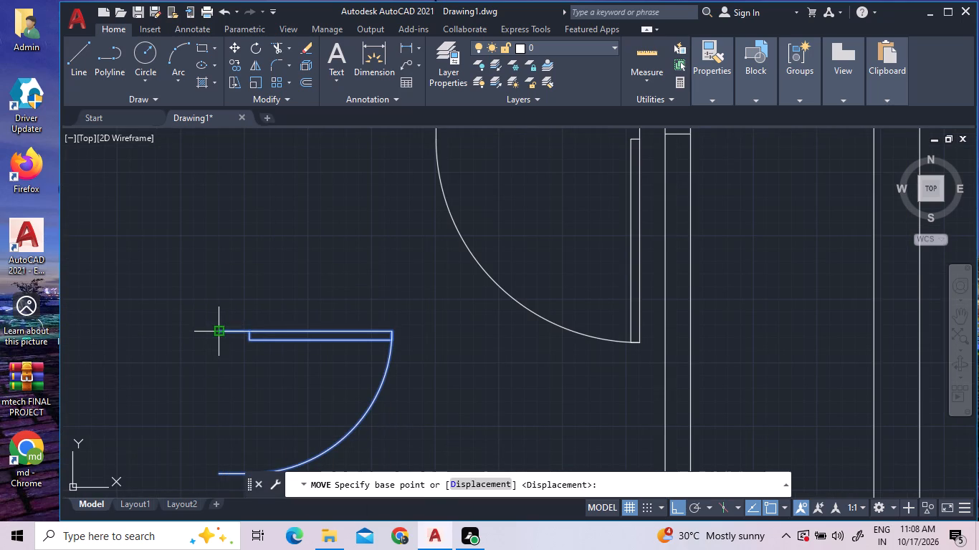
{"action": "left_click", "coordinate": [218, 329]}
{"action": "scroll", "coordinate": [631, 286], "scroll_direction": "down", "scroll_amount": 2}
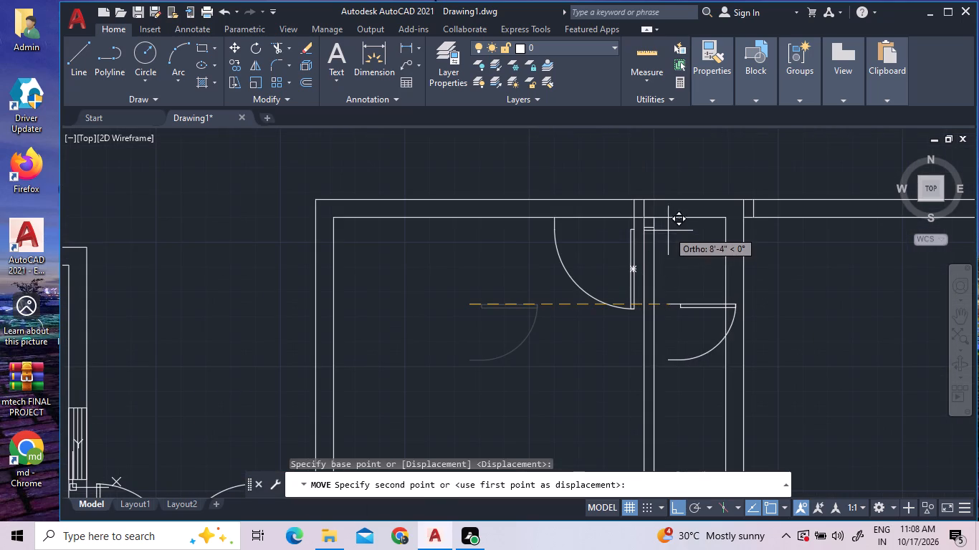
{"action": "scroll", "coordinate": [668, 230], "scroll_direction": "up", "scroll_amount": 2}
{"action": "scroll", "coordinate": [610, 226], "scroll_direction": "up", "scroll_amount": 1}
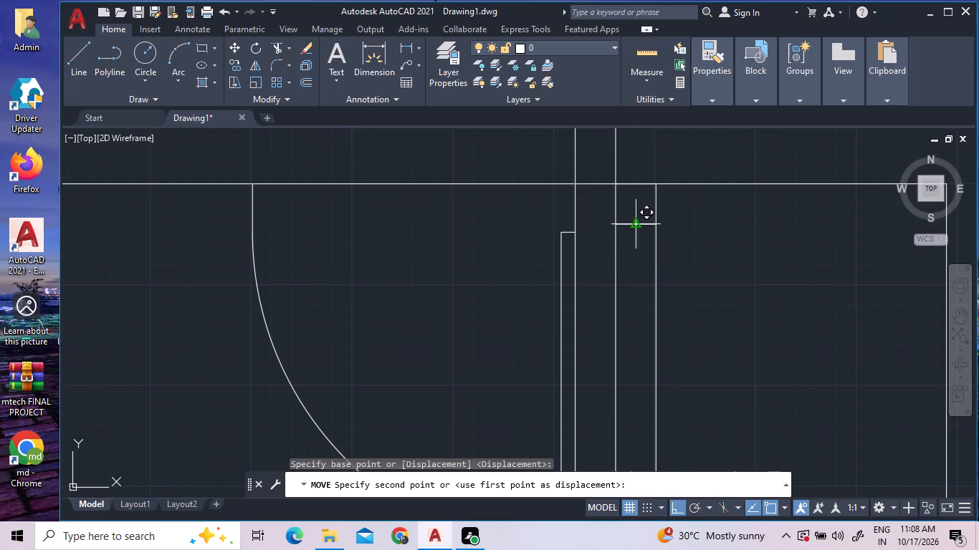
{"action": "left_click", "coordinate": [656, 225]}
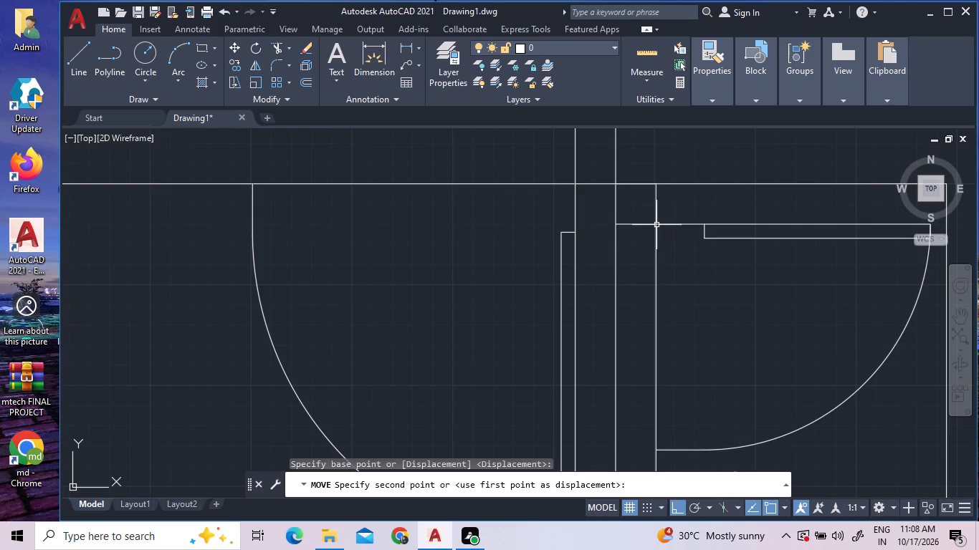
Draw a horizontal line across the 5" partition from the second door's latch-side jamb end to the partition's opposite face.
{"action": "scroll", "coordinate": [679, 260], "scroll_direction": "down", "scroll_amount": 2}
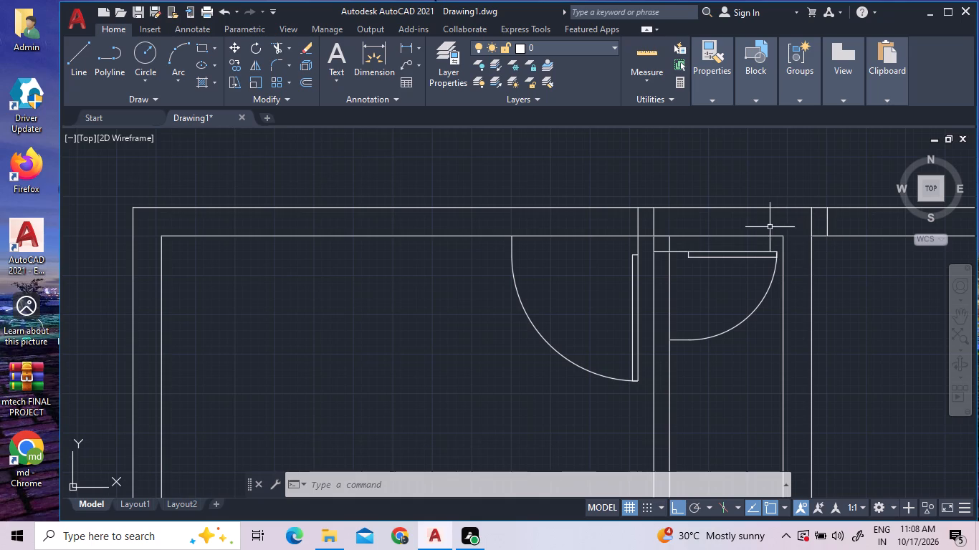
{"action": "scroll", "coordinate": [728, 190], "scroll_direction": "down", "scroll_amount": 1}
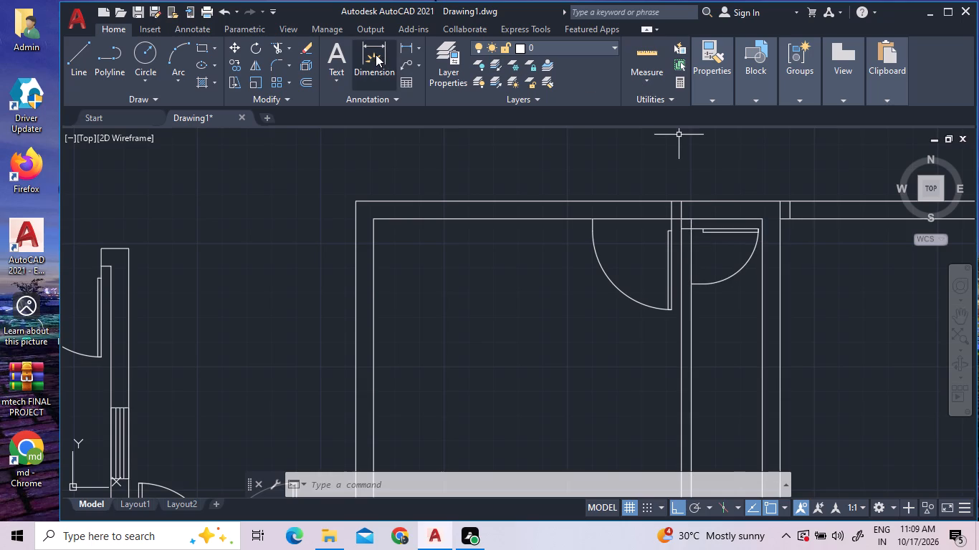
{"action": "left_click", "coordinate": [79, 59]}
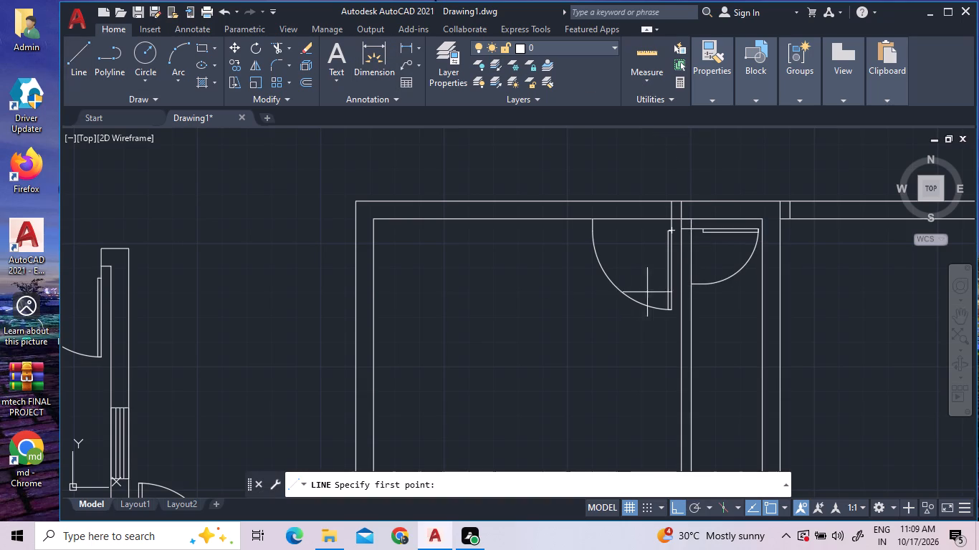
{"action": "scroll", "coordinate": [727, 264], "scroll_direction": "up", "scroll_amount": 2}
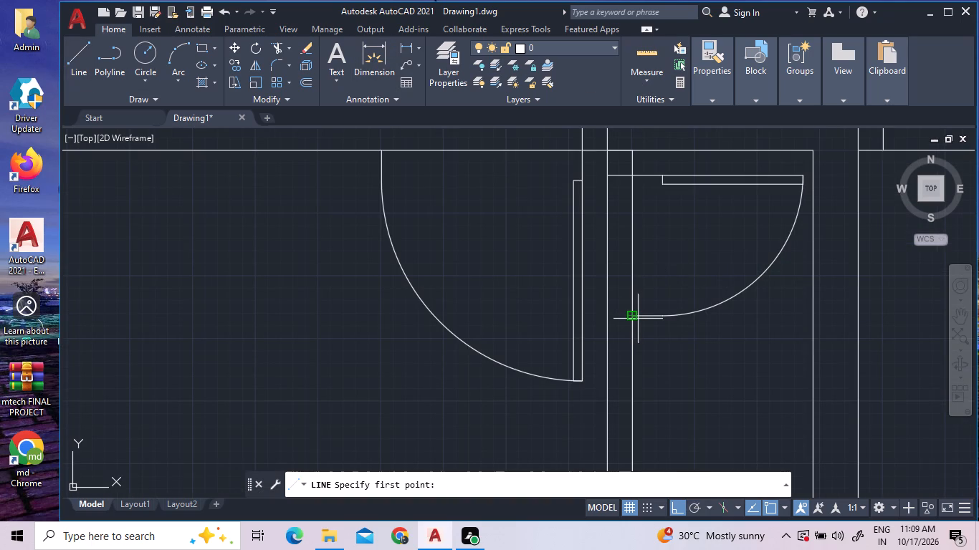
{"action": "scroll", "coordinate": [638, 319], "scroll_direction": "up", "scroll_amount": 3}
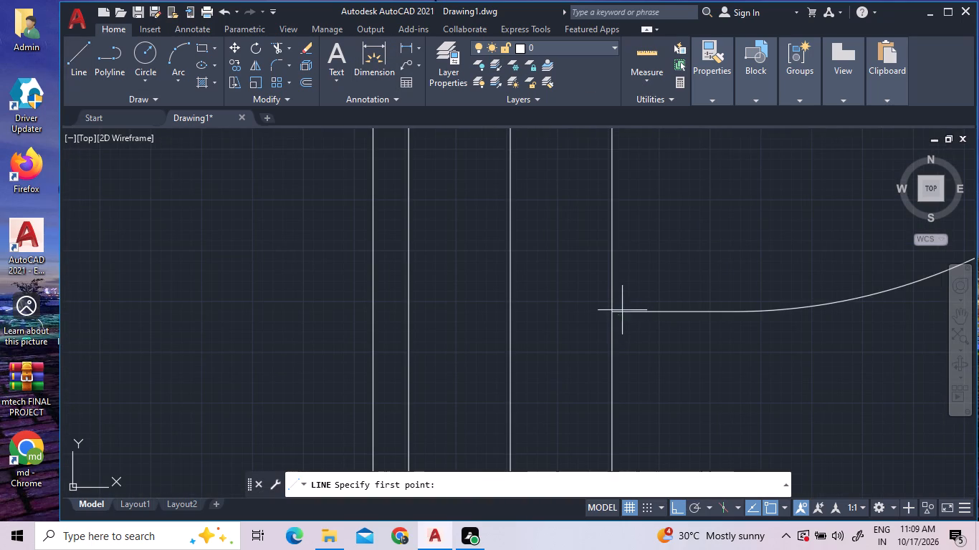
{"action": "left_click", "coordinate": [613, 310]}
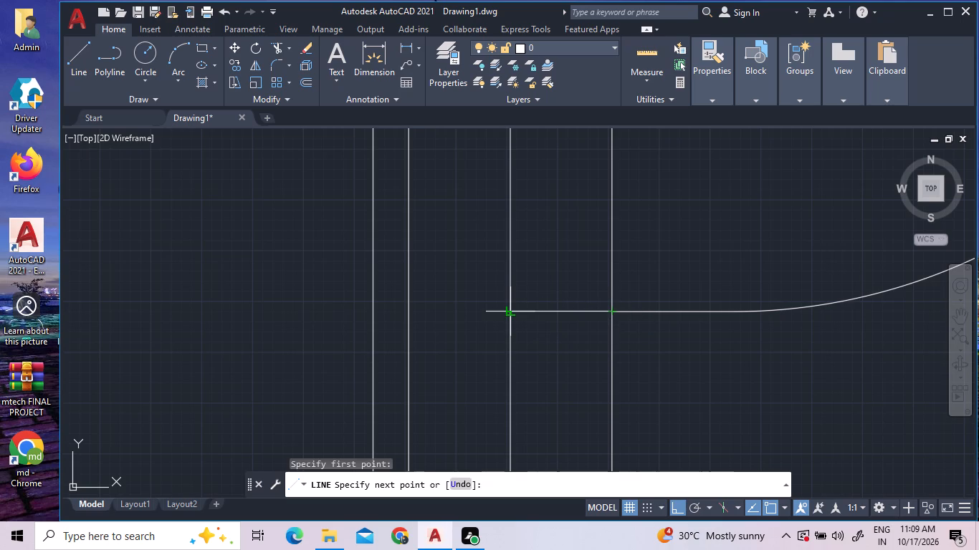
{"action": "left_click", "coordinate": [515, 312]}
{"action": "scroll", "coordinate": [577, 382], "scroll_direction": "down", "scroll_amount": 4}
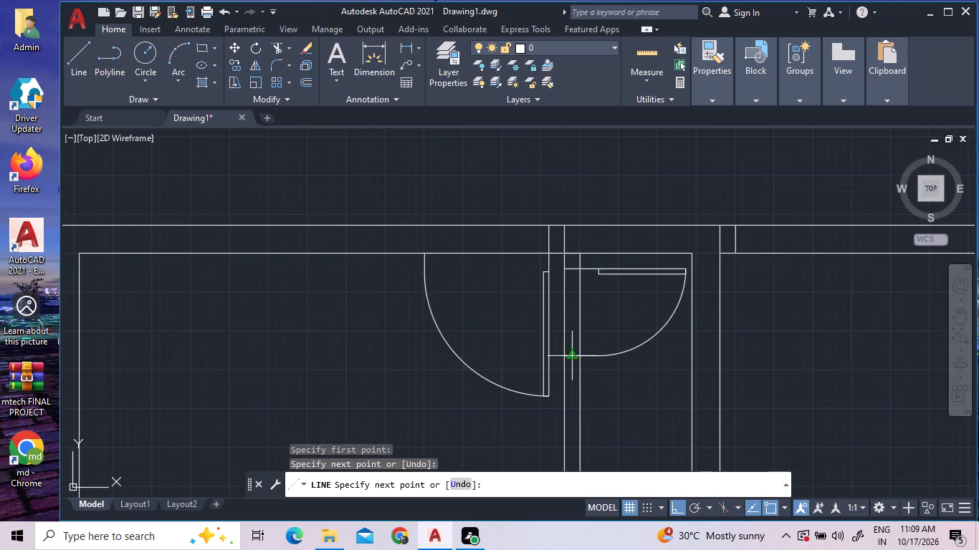
Draw a vertical line across the upper wall from the first door's latch-side jamb end to the wall's outer face.
{"action": "left_click", "coordinate": [78, 58]}
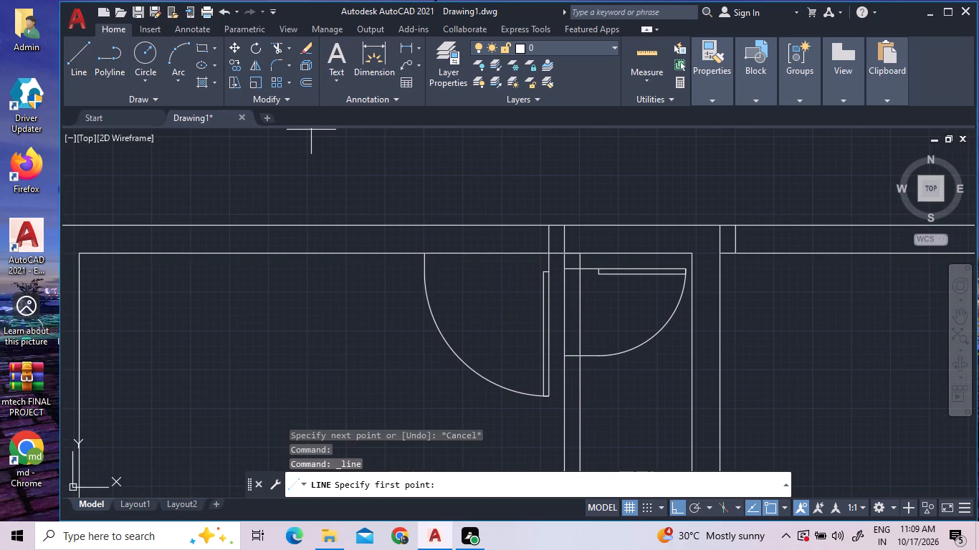
{"action": "scroll", "coordinate": [421, 248], "scroll_direction": "up", "scroll_amount": 2}
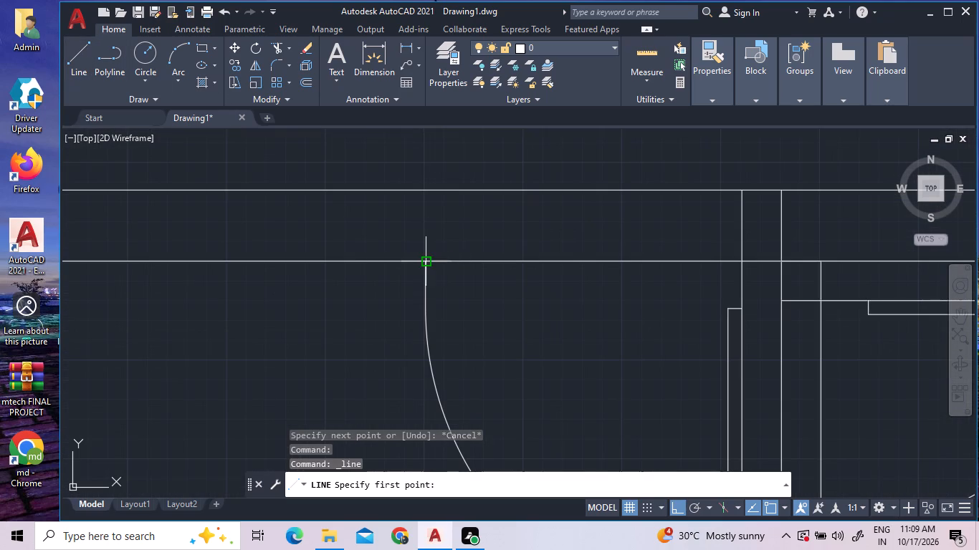
{"action": "left_click", "coordinate": [427, 262]}
{"action": "left_click", "coordinate": [424, 190]}
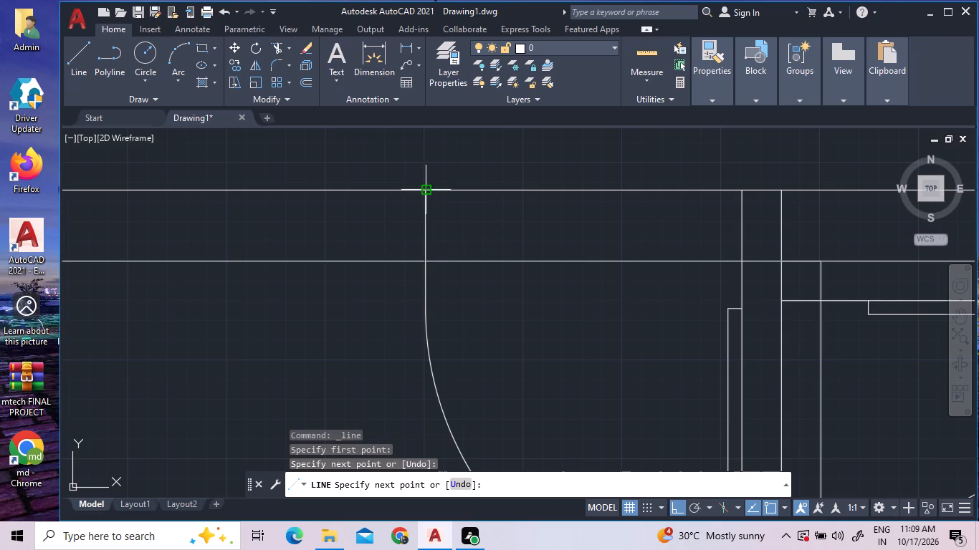
{"action": "right_click", "coordinate": [412, 155]}
{"action": "left_click", "coordinate": [422, 162]}
Move the lower middle room's walls, both doors with their jamb lines, the 5" partition and the narrow passage's top and right lines 1' left.
{"action": "scroll", "coordinate": [424, 179], "scroll_direction": "down", "scroll_amount": 3}
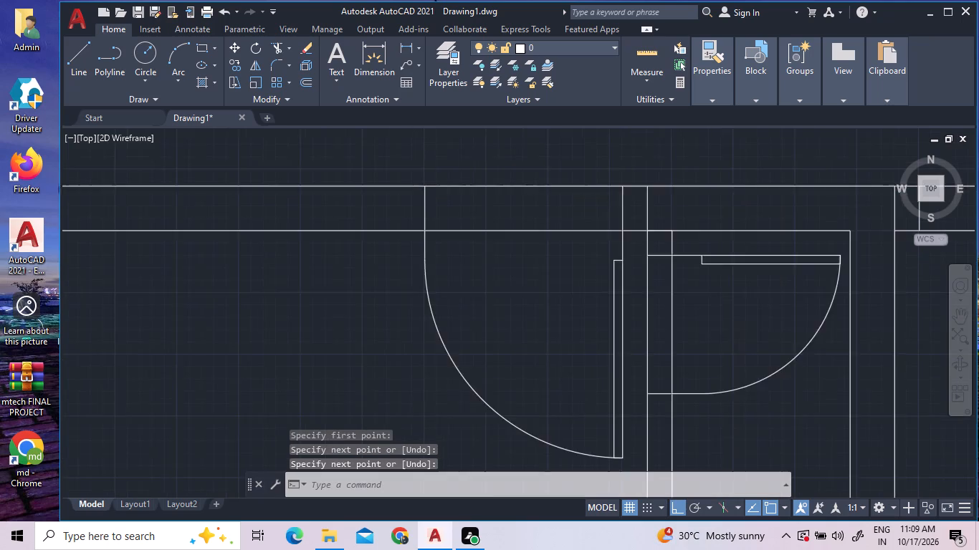
{"action": "scroll", "coordinate": [540, 260], "scroll_direction": "down", "scroll_amount": 3}
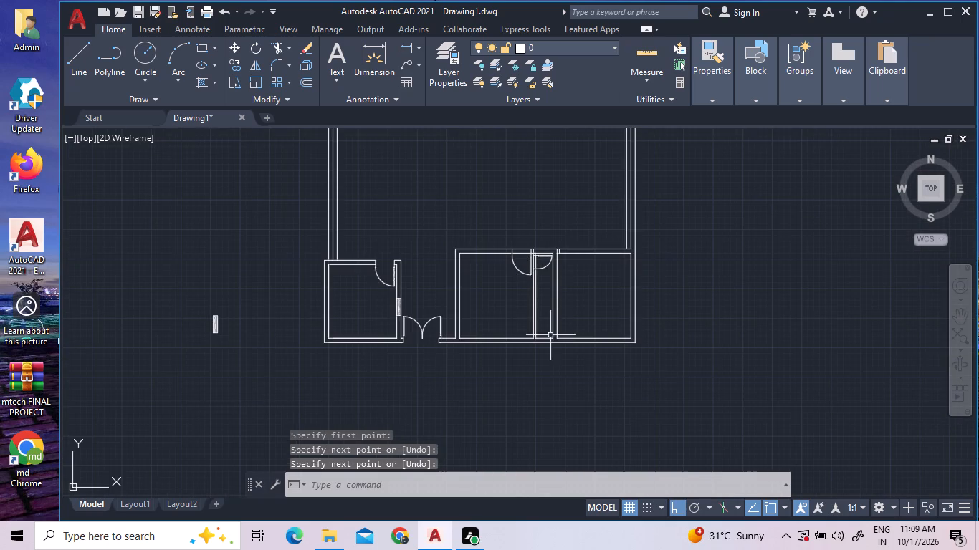
{"action": "scroll", "coordinate": [550, 337], "scroll_direction": "up", "scroll_amount": 3}
{"action": "left_click", "coordinate": [522, 359]}
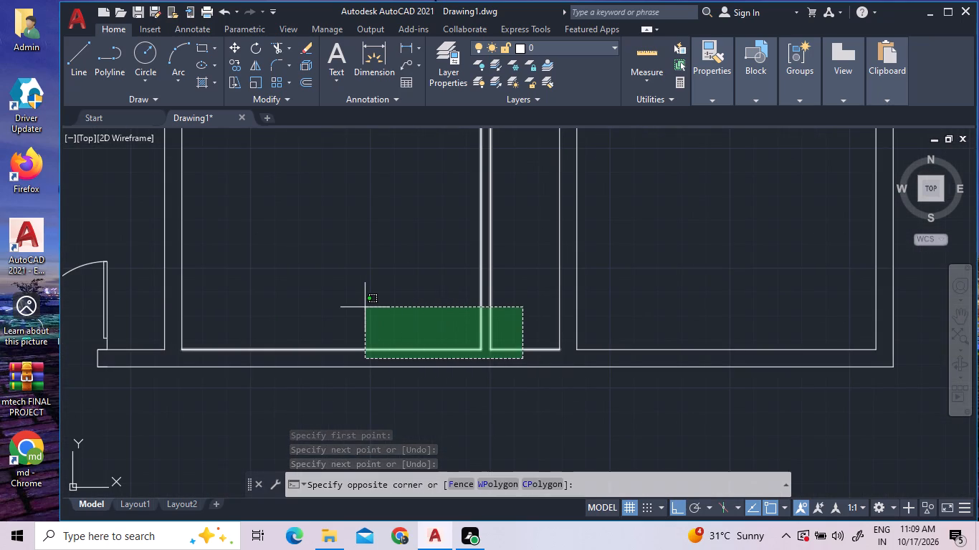
{"action": "left_click", "coordinate": [524, 313]}
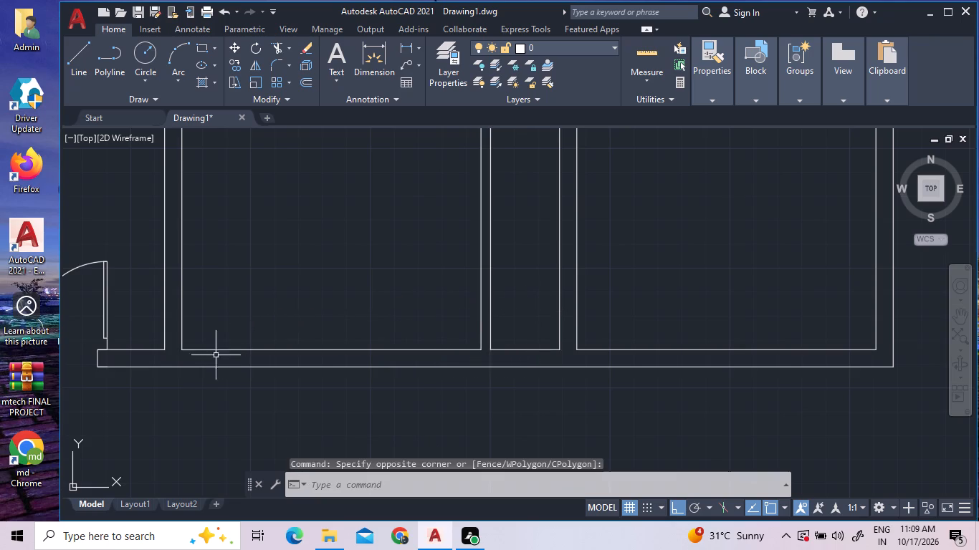
{"action": "left_click", "coordinate": [206, 342]}
{"action": "left_click", "coordinate": [148, 304]}
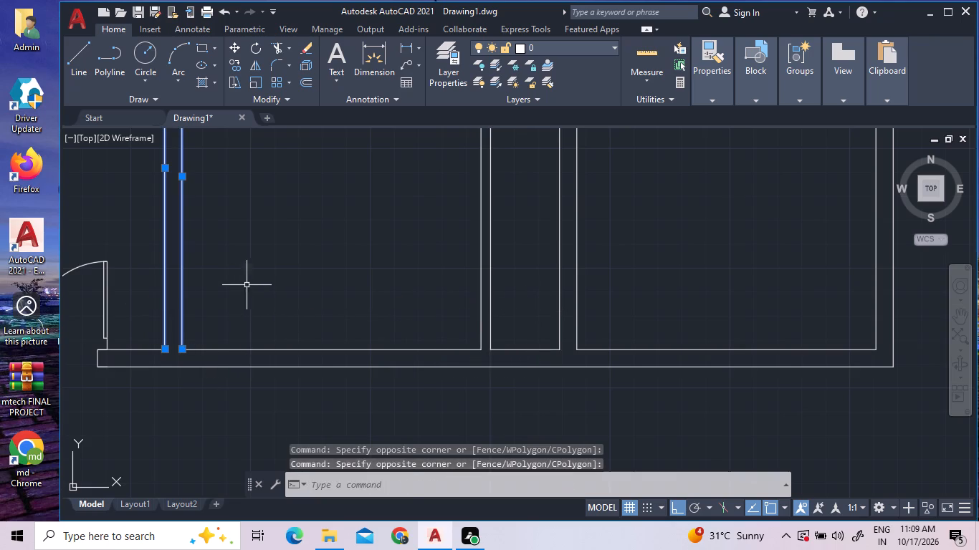
{"action": "right_click", "coordinate": [252, 279]}
{"action": "left_click", "coordinate": [239, 257]}
{"action": "scroll", "coordinate": [289, 308], "scroll_direction": "down", "scroll_amount": 2}
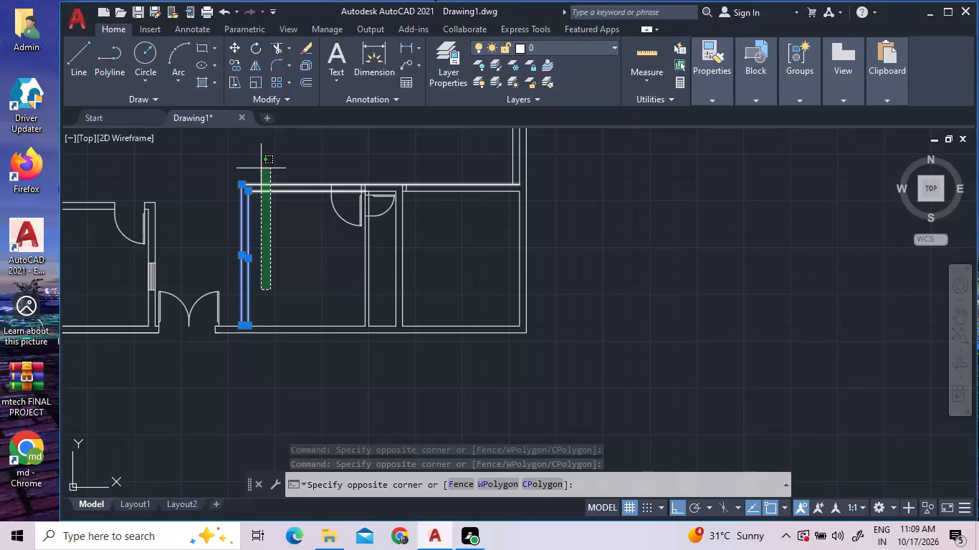
{"action": "left_click", "coordinate": [261, 168]}
{"action": "scroll", "coordinate": [340, 181], "scroll_direction": "up", "scroll_amount": 2}
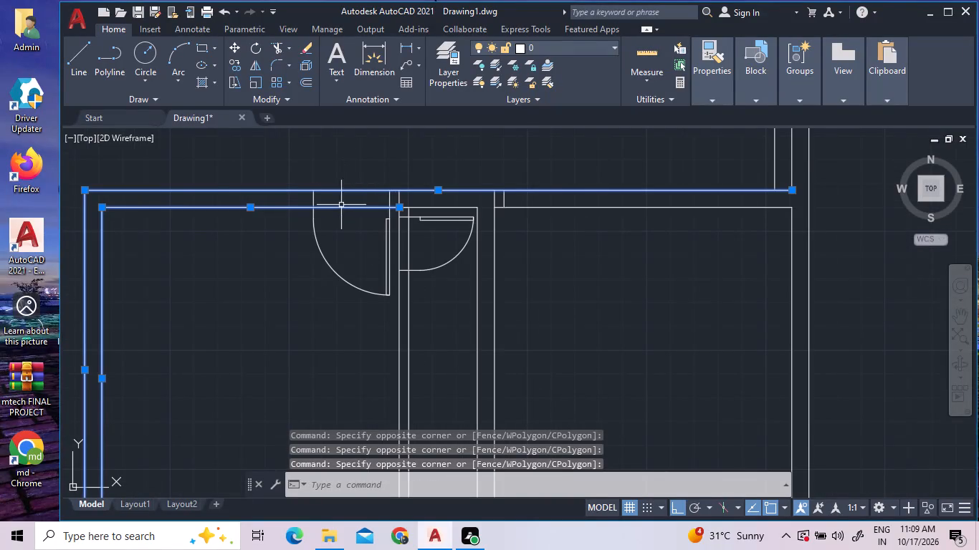
{"action": "left_click", "coordinate": [322, 243]}
{"action": "double_click", "coordinate": [297, 230]}
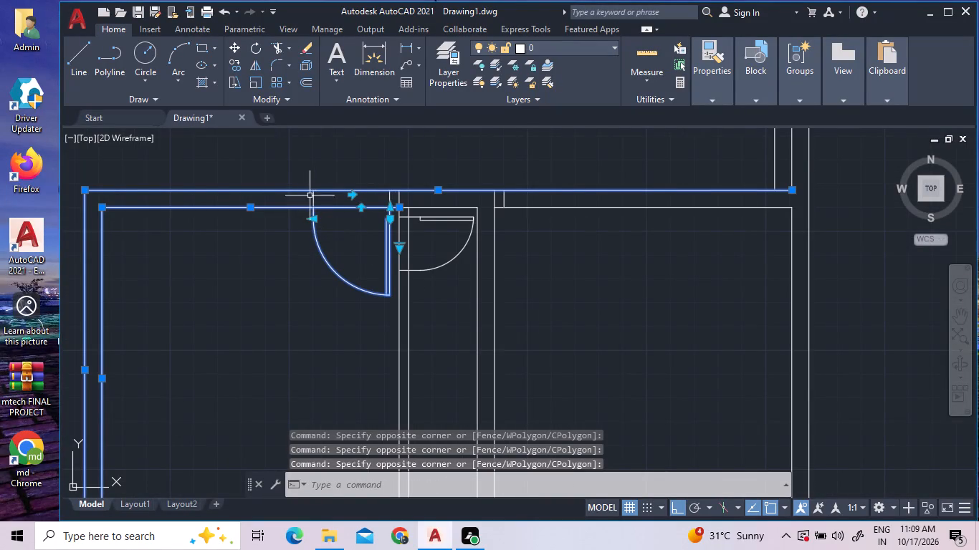
{"action": "left_click", "coordinate": [313, 200]}
{"action": "scroll", "coordinate": [416, 208], "scroll_direction": "up", "scroll_amount": 3}
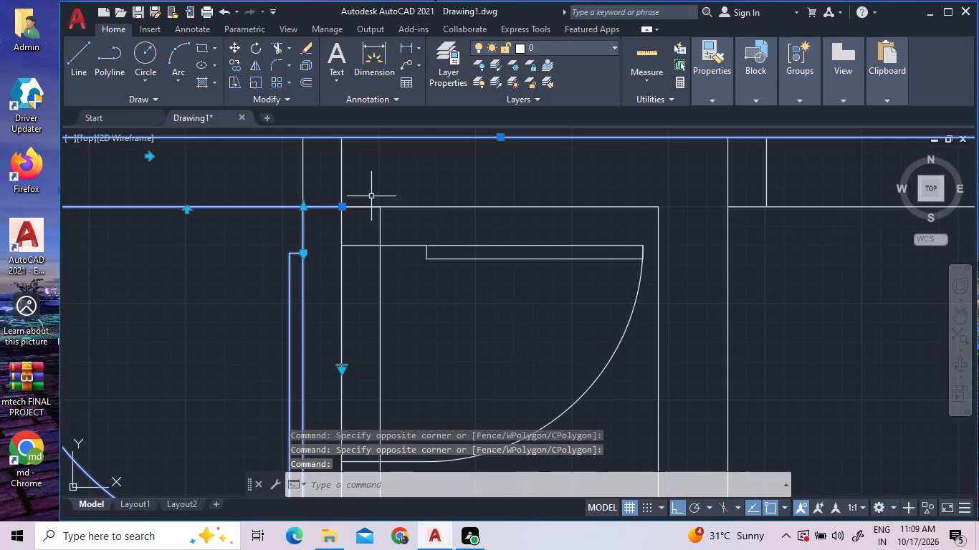
{"action": "left_click", "coordinate": [303, 178]}
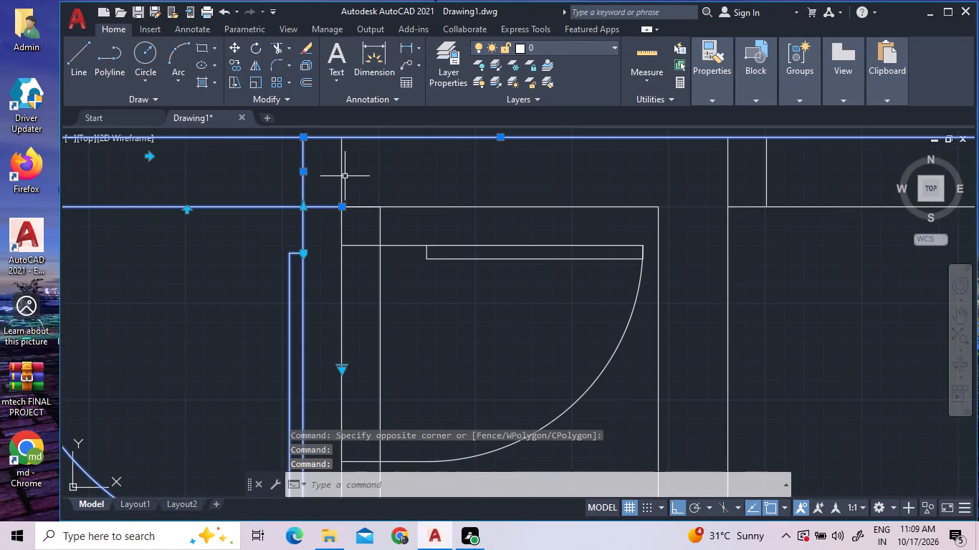
{"action": "left_click", "coordinate": [340, 173]}
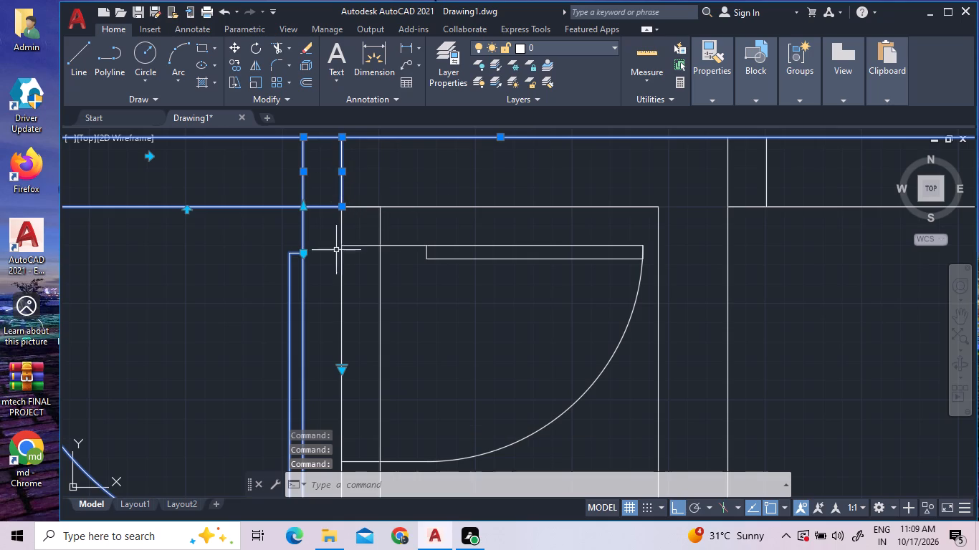
{"action": "left_click", "coordinate": [342, 259]}
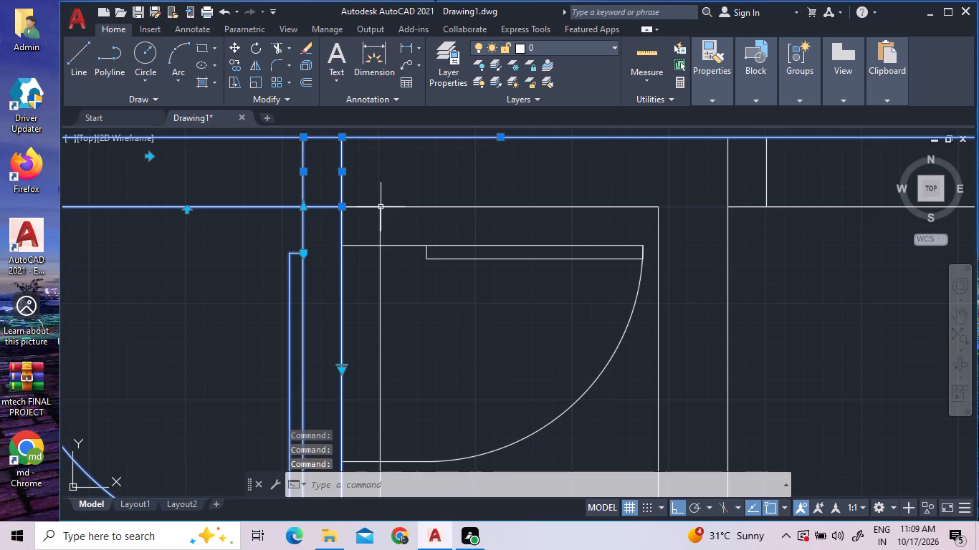
{"action": "left_click", "coordinate": [381, 206]}
{"action": "double_click", "coordinate": [383, 221]}
{"action": "double_click", "coordinate": [369, 224]}
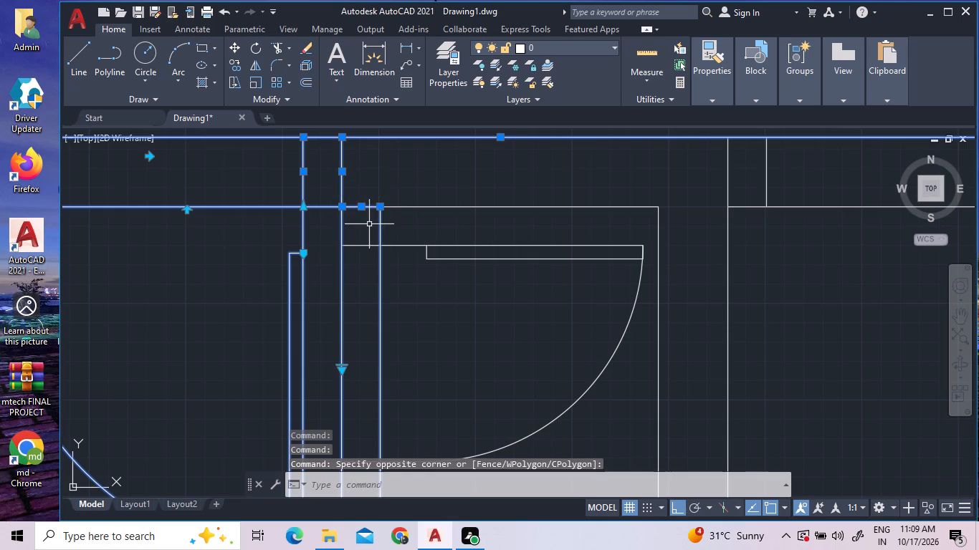
{"action": "left_click", "coordinate": [456, 286]}
{"action": "left_click", "coordinate": [412, 191]}
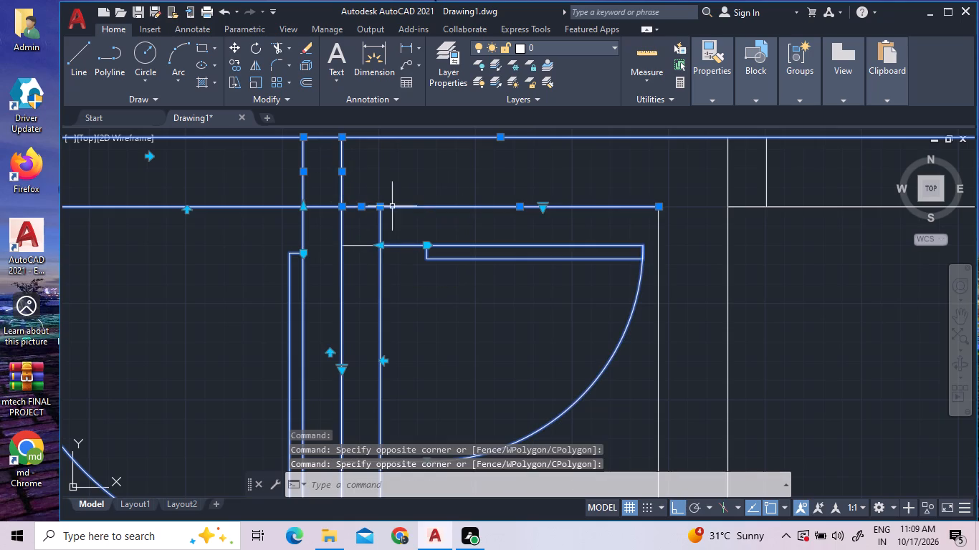
{"action": "left_click", "coordinate": [357, 243]}
{"action": "scroll", "coordinate": [363, 214], "scroll_direction": "down", "scroll_amount": 2}
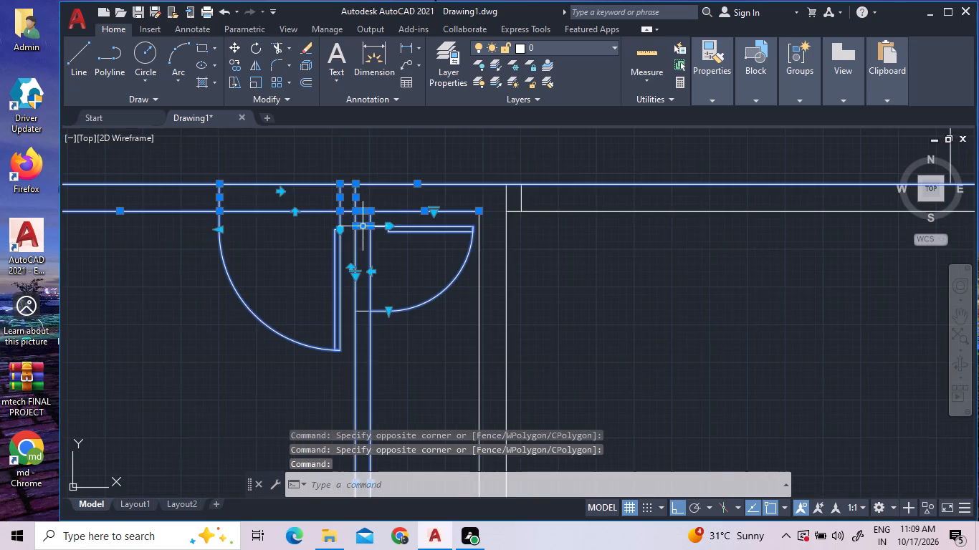
{"action": "scroll", "coordinate": [376, 249], "scroll_direction": "down", "scroll_amount": 2}
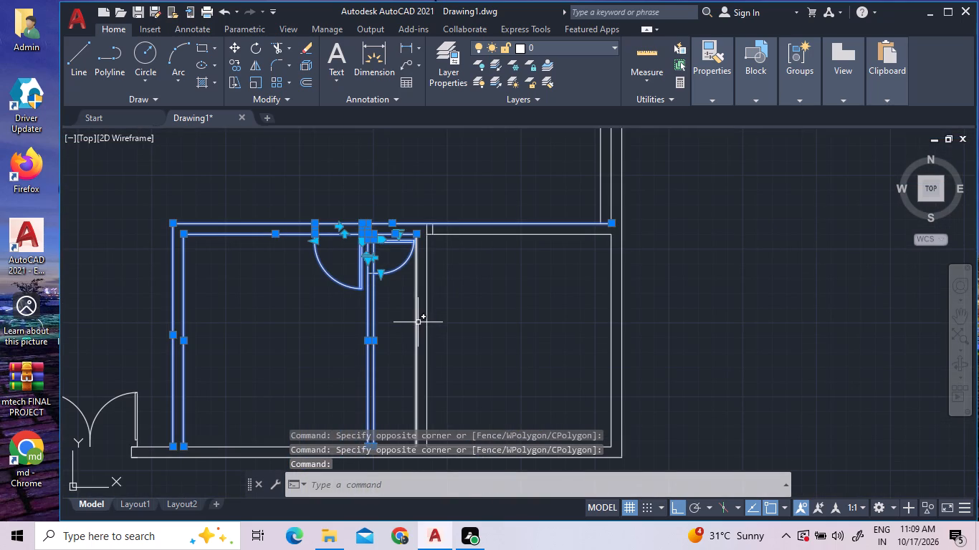
{"action": "left_click", "coordinate": [418, 322]}
{"action": "scroll", "coordinate": [252, 263], "scroll_direction": "down", "scroll_amount": 2}
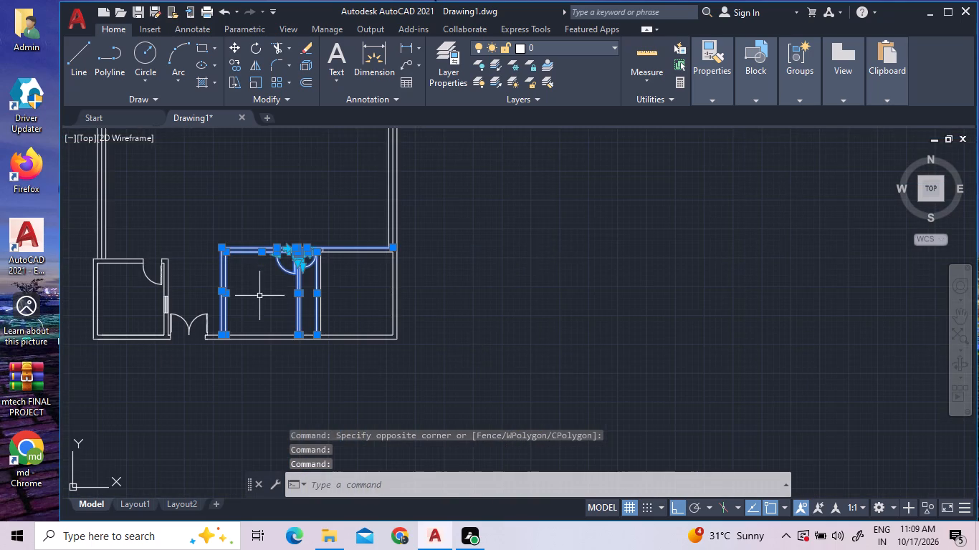
{"action": "scroll", "coordinate": [257, 340], "scroll_direction": "up", "scroll_amount": 3}
{"action": "left_click", "coordinate": [263, 321]}
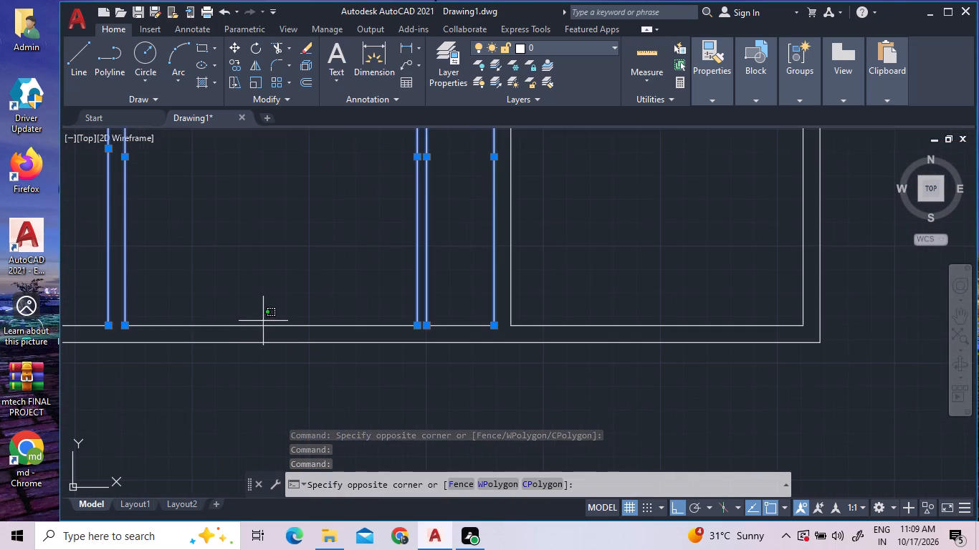
{"action": "left_click", "coordinate": [196, 330]}
{"action": "scroll", "coordinate": [277, 261], "scroll_direction": "down", "scroll_amount": 1}
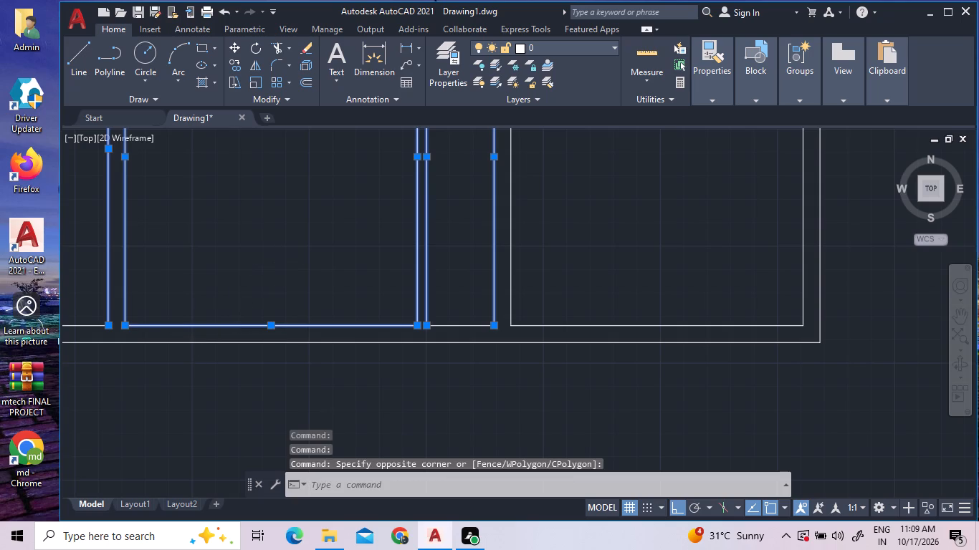
{"action": "scroll", "coordinate": [277, 261], "scroll_direction": "down", "scroll_amount": 2}
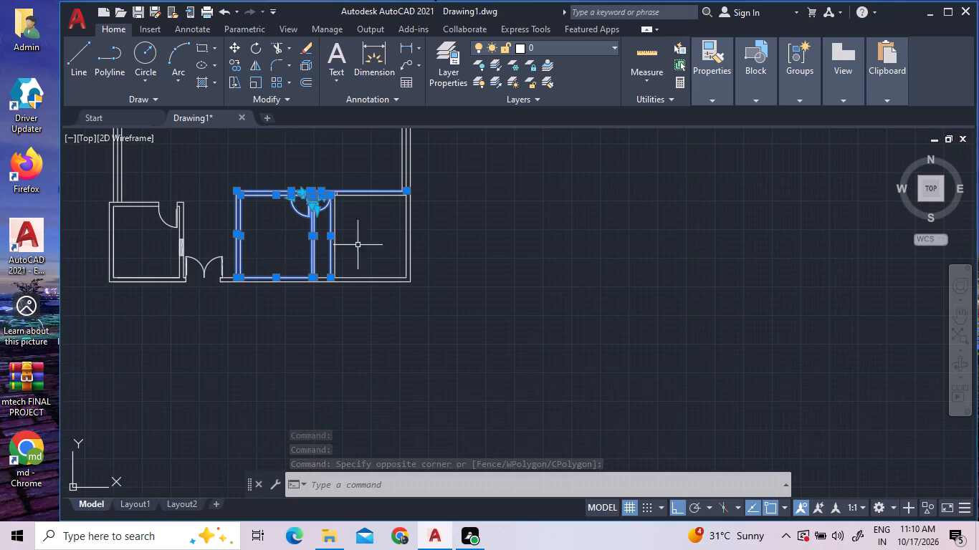
{"action": "scroll", "coordinate": [383, 211], "scroll_direction": "up", "scroll_amount": 2}
{"action": "scroll", "coordinate": [253, 175], "scroll_direction": "up", "scroll_amount": 1}
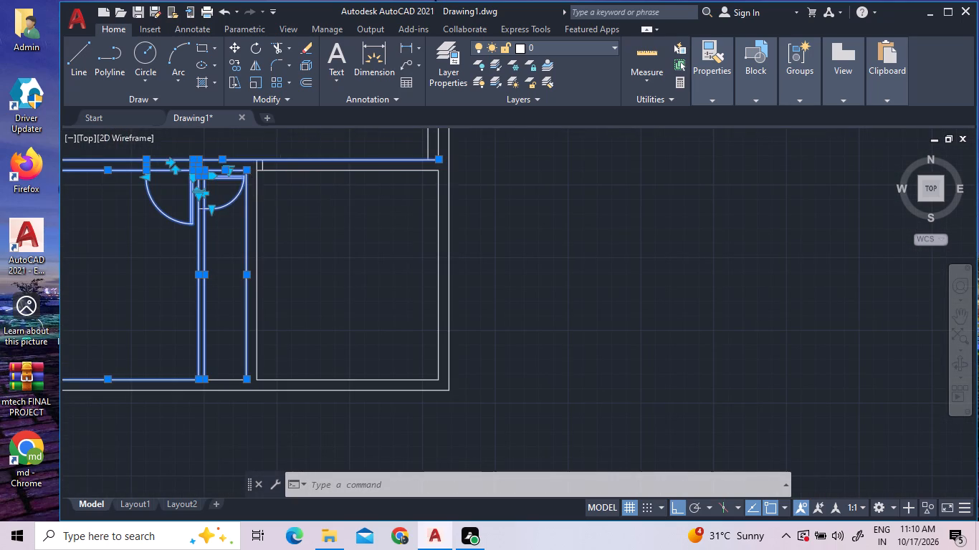
{"action": "scroll", "coordinate": [253, 175], "scroll_direction": "up", "scroll_amount": 1}
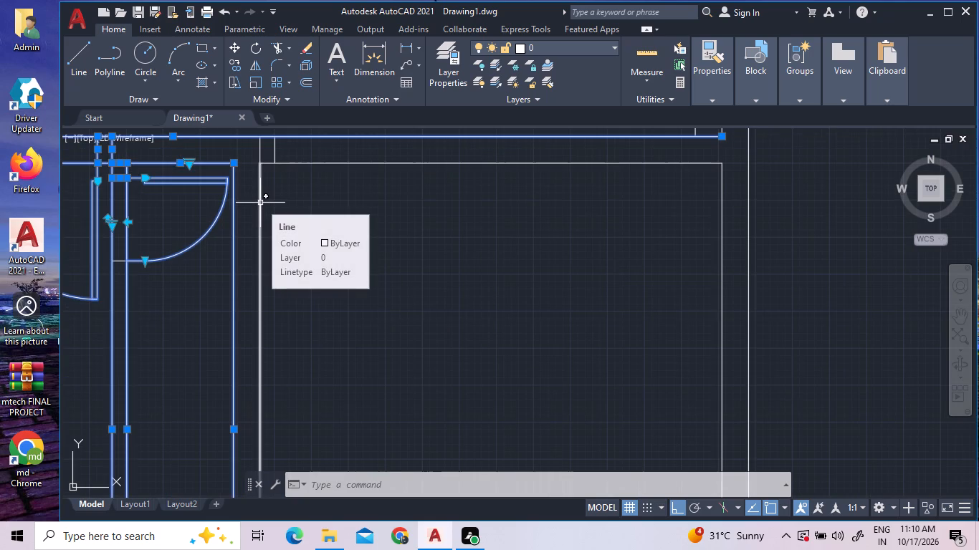
{"action": "scroll", "coordinate": [449, 256], "scroll_direction": "down", "scroll_amount": 2}
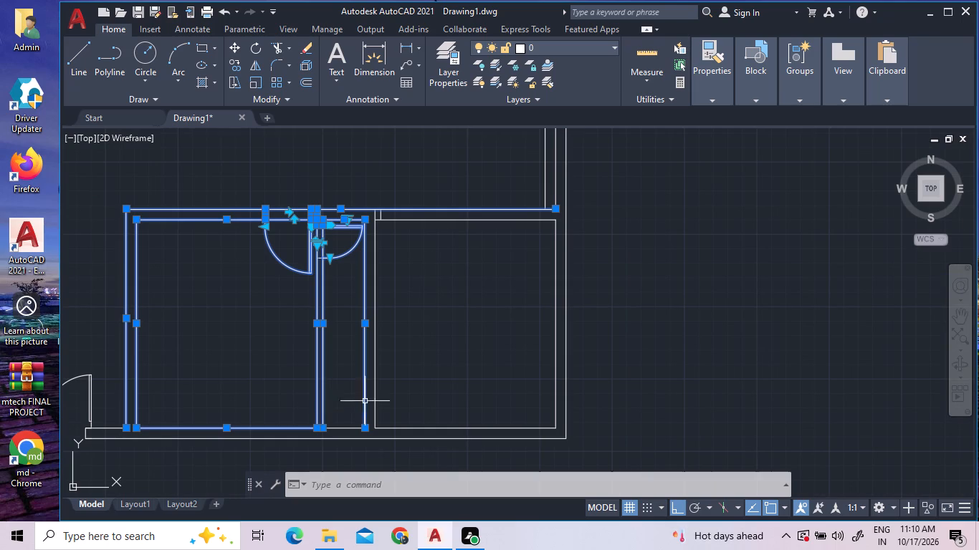
{"action": "right_click", "coordinate": [438, 348]}
{"action": "left_click", "coordinate": [543, 126]}
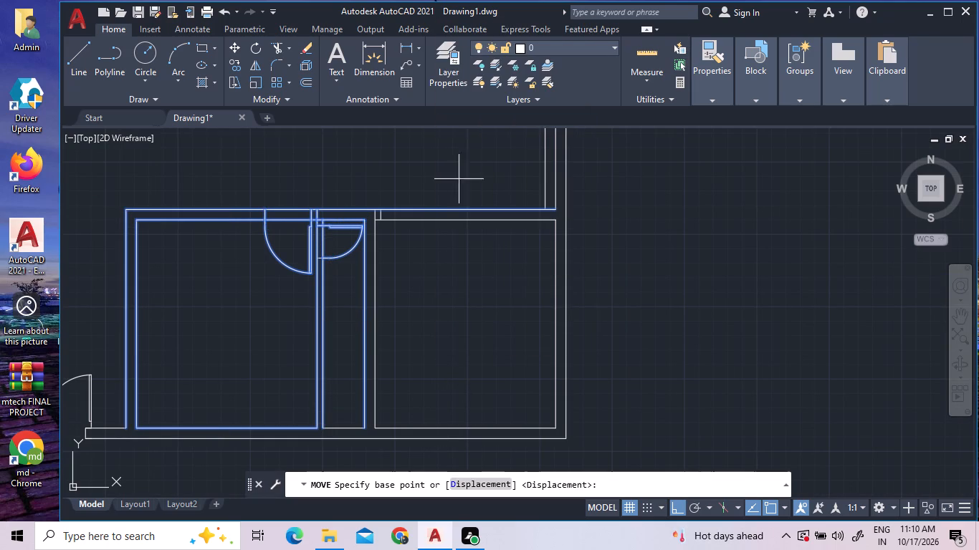
{"action": "scroll", "coordinate": [123, 436], "scroll_direction": "up", "scroll_amount": 3}
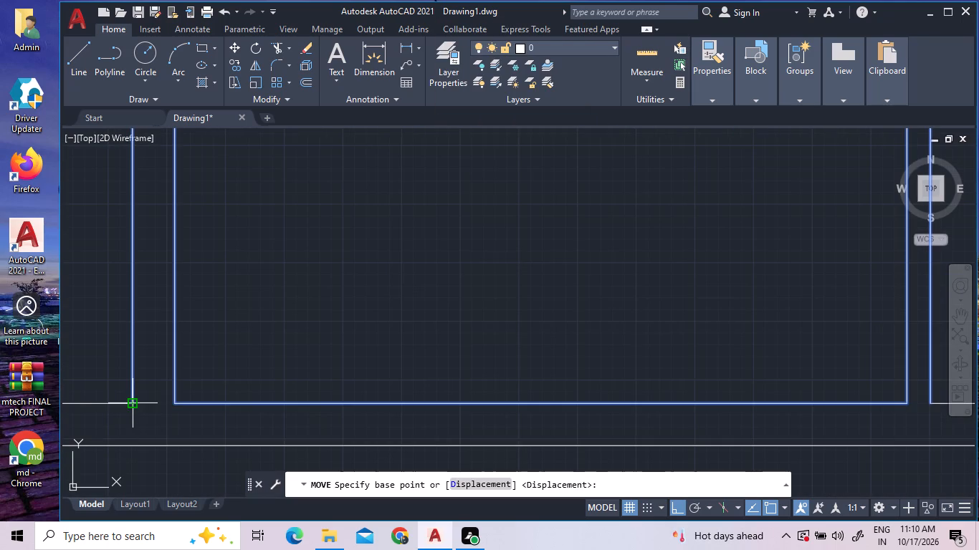
{"action": "left_click", "coordinate": [130, 405]}
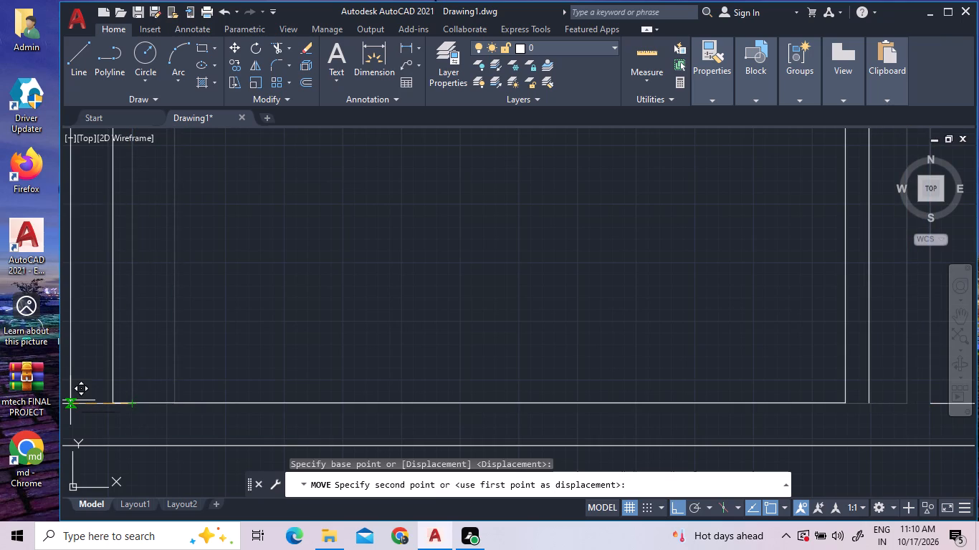
{"action": "type", "text": "1'"}
{"action": "key", "text": "Return"}
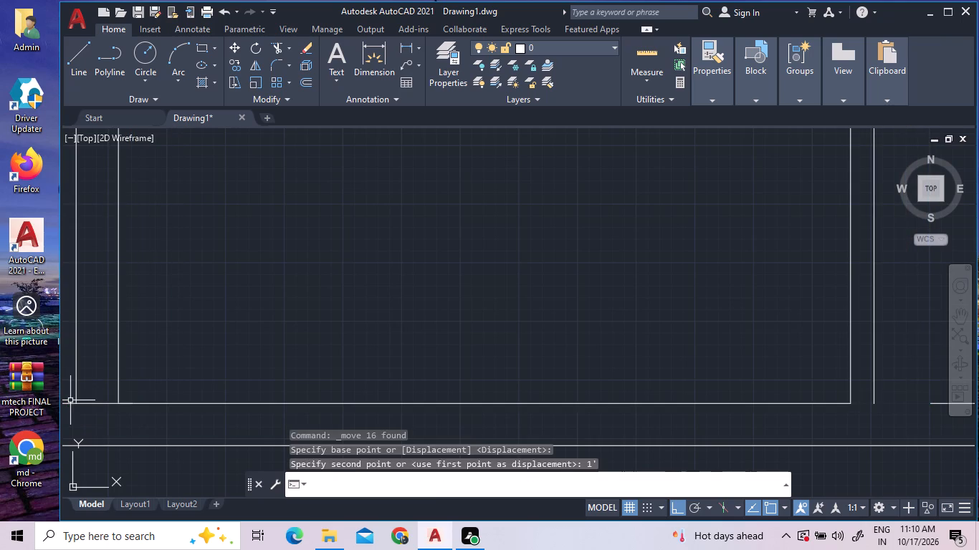
Measure the narrow passage's width and its clearances to the surrounding walls with the quick measuring tool.
{"action": "scroll", "coordinate": [119, 502], "scroll_direction": "down", "scroll_amount": 1}
{"action": "scroll", "coordinate": [233, 388], "scroll_direction": "down", "scroll_amount": 3}
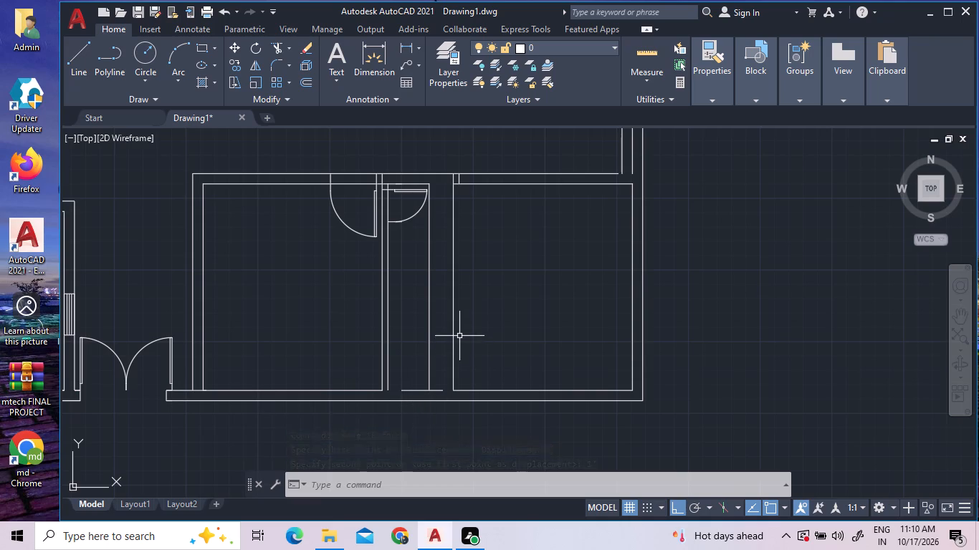
{"action": "scroll", "coordinate": [365, 186], "scroll_direction": "up", "scroll_amount": 2}
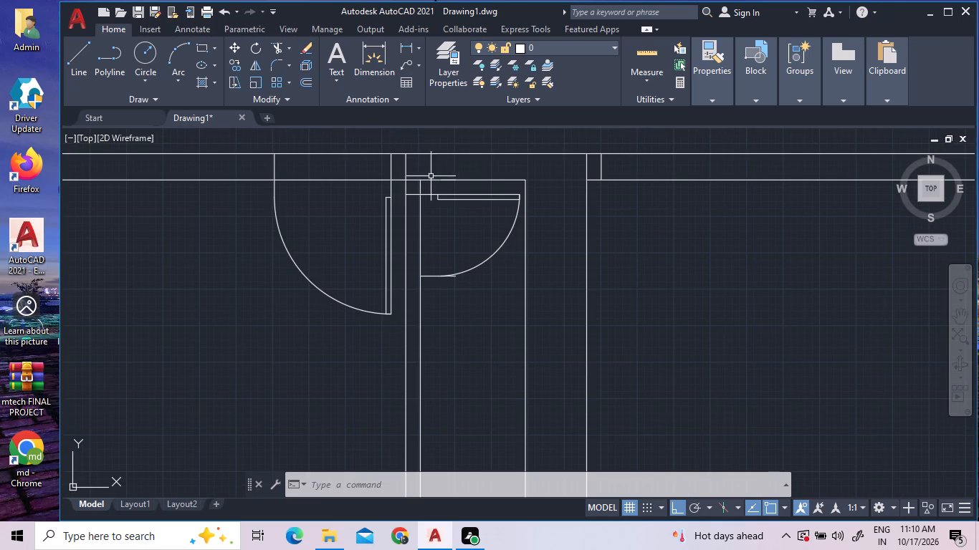
{"action": "left_click", "coordinate": [654, 59]}
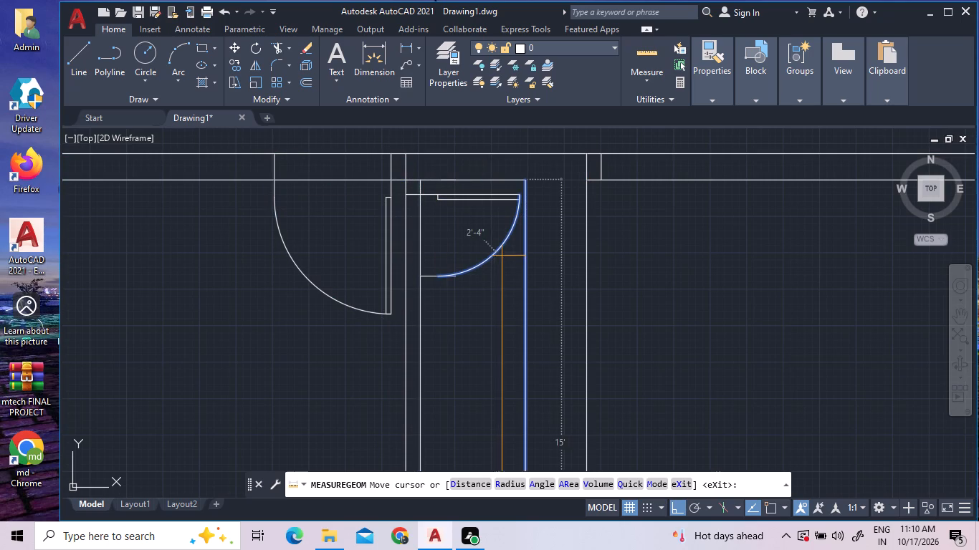
{"action": "scroll", "coordinate": [540, 266], "scroll_direction": "down", "scroll_amount": 3}
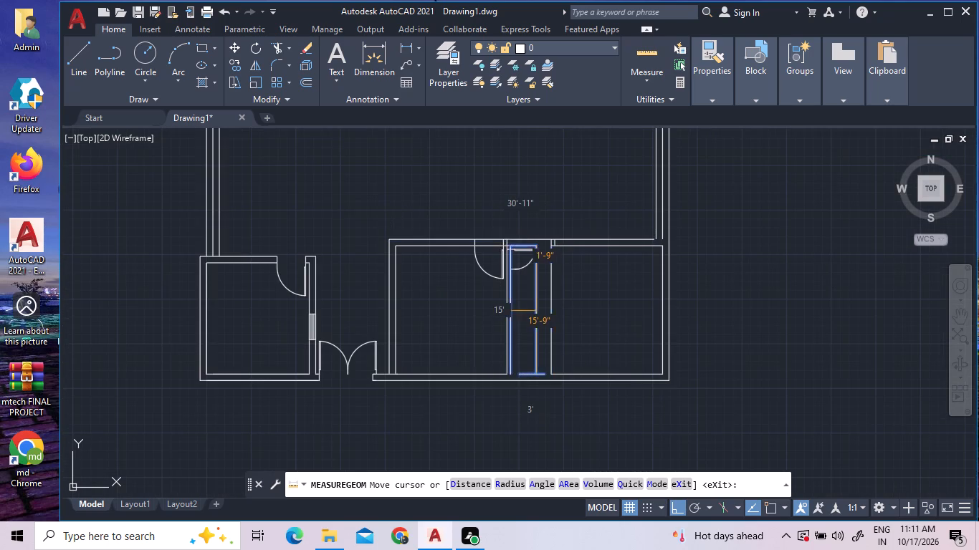
{"action": "scroll", "coordinate": [527, 416], "scroll_direction": "up", "scroll_amount": 3}
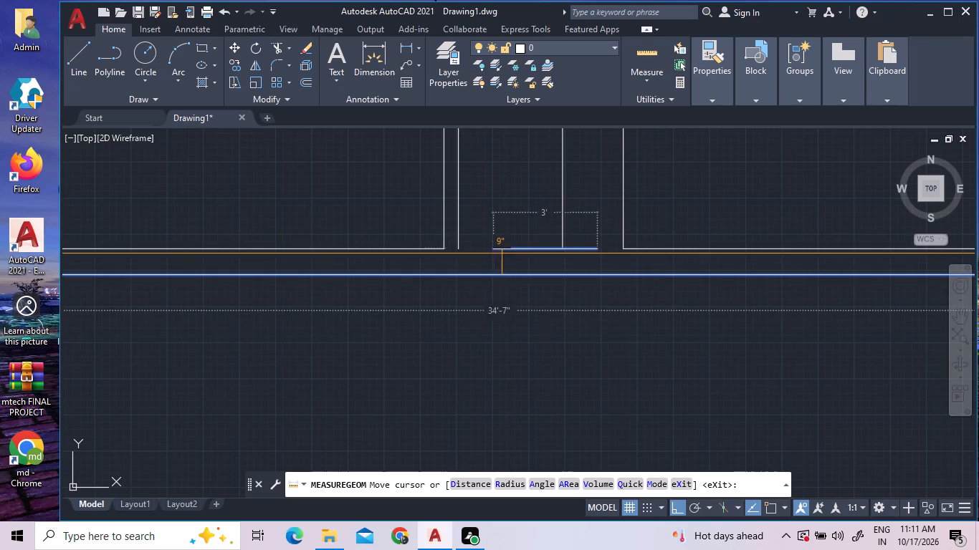
{"action": "scroll", "coordinate": [511, 236], "scroll_direction": "down", "scroll_amount": 1}
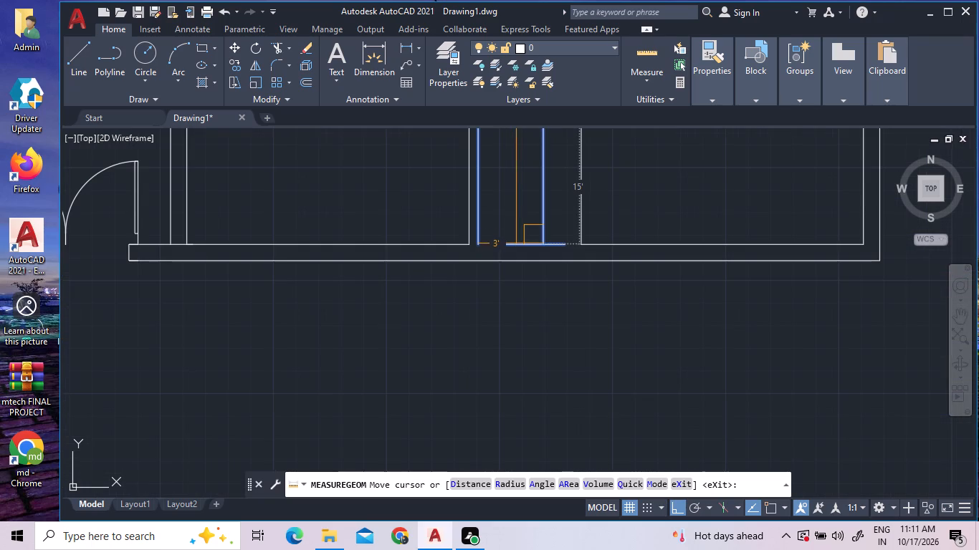
{"action": "right_click", "coordinate": [539, 201]}
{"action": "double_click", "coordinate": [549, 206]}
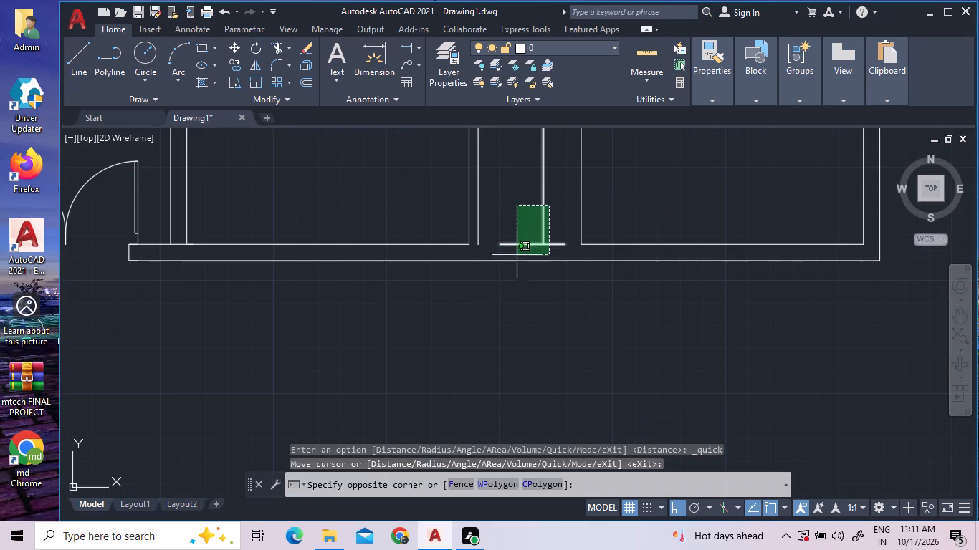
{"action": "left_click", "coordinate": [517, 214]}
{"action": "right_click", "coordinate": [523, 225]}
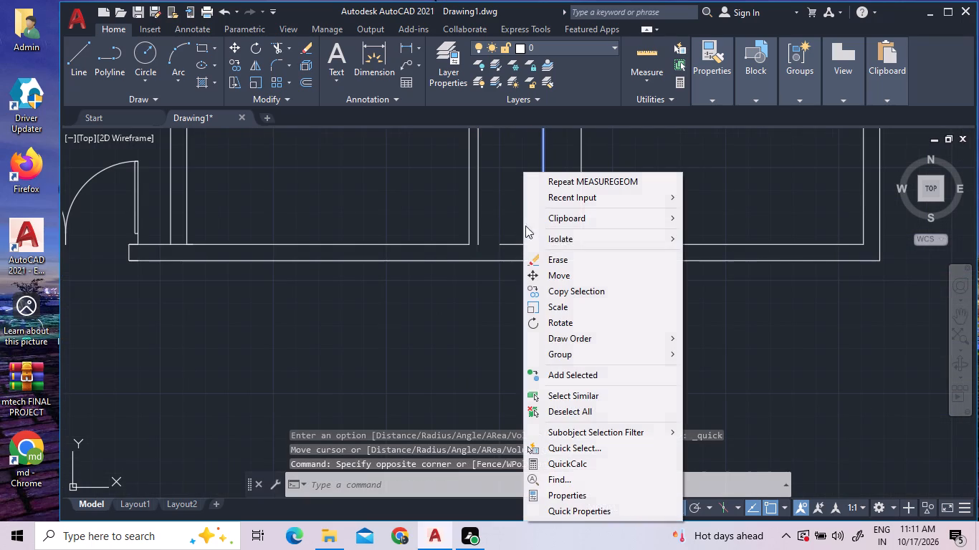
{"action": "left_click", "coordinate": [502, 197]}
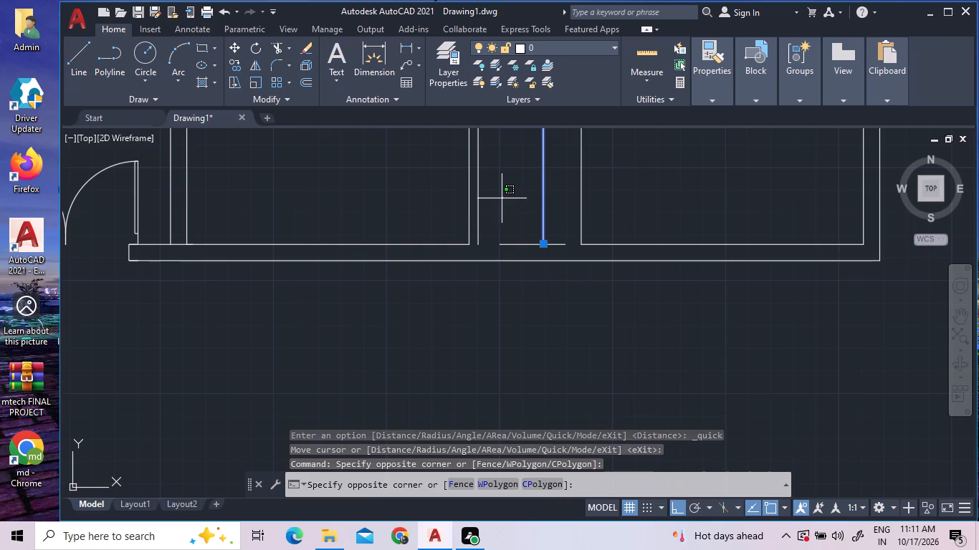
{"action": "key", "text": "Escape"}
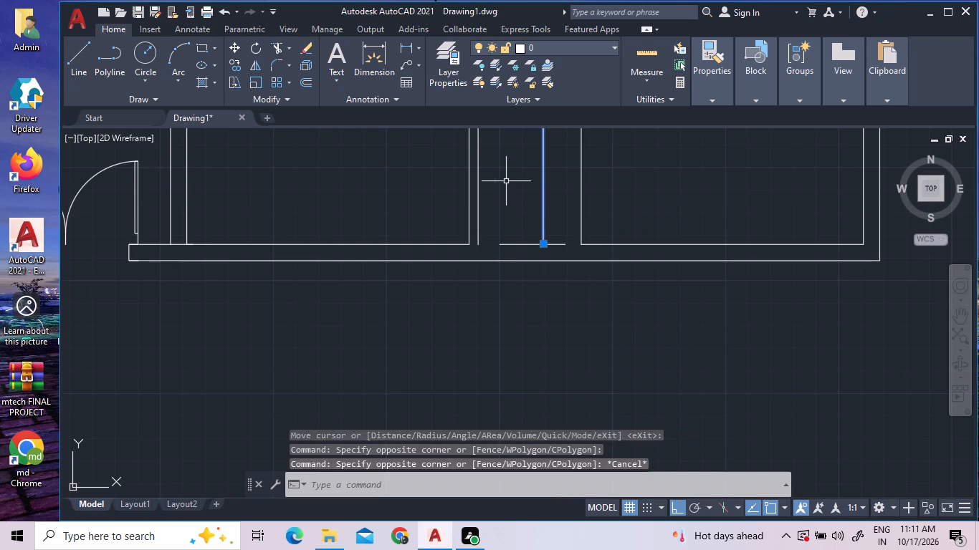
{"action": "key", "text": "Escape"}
Move the narrow passage's bottom line left so its left end meets the lower end of the 5" partition's right face.
{"action": "double_click", "coordinate": [515, 245]}
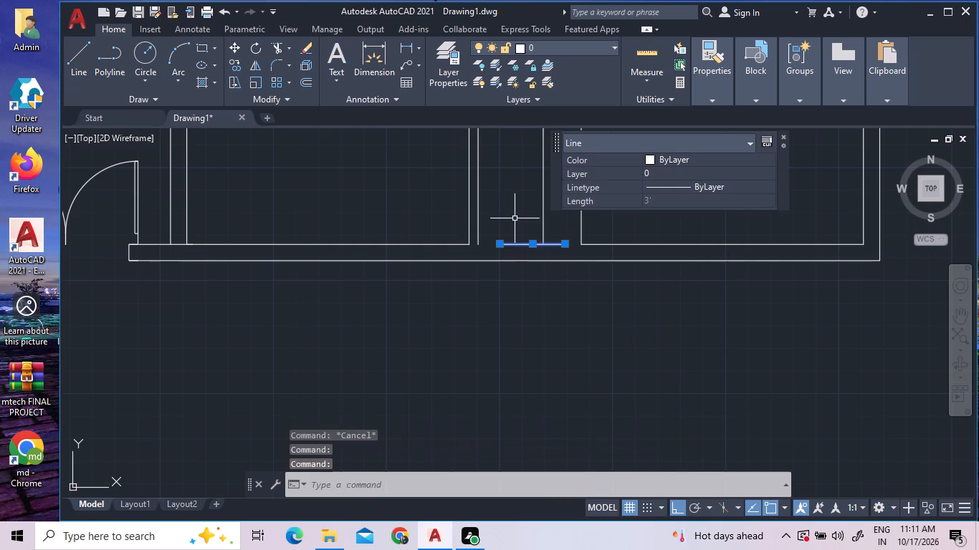
{"action": "right_click", "coordinate": [515, 218]}
{"action": "left_click", "coordinate": [553, 274]}
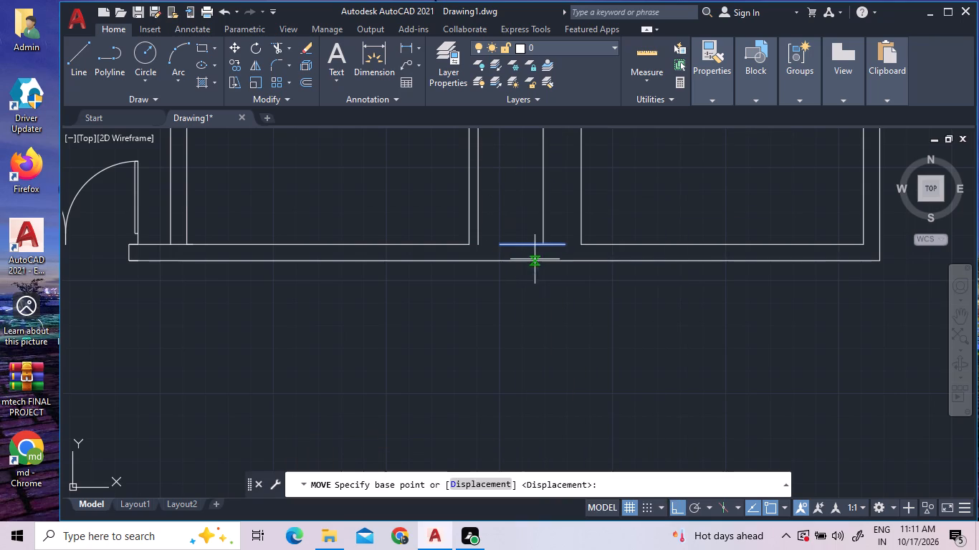
{"action": "scroll", "coordinate": [504, 245], "scroll_direction": "up", "scroll_amount": 3}
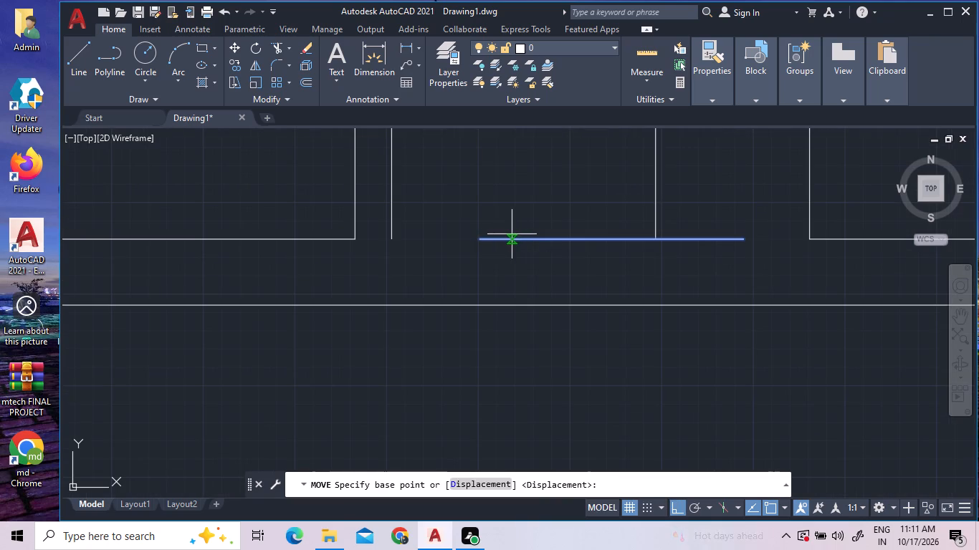
{"action": "left_click", "coordinate": [481, 239]}
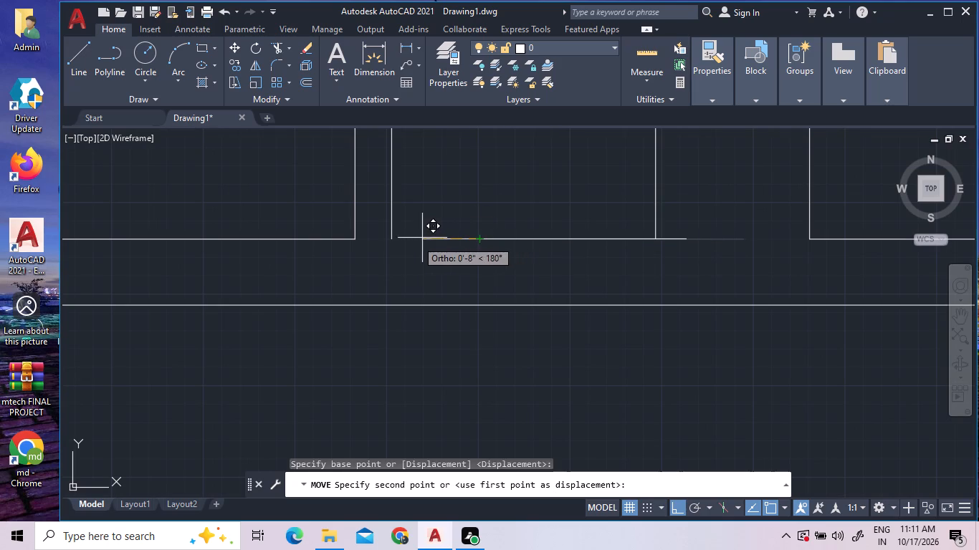
{"action": "left_click", "coordinate": [390, 239]}
Move the narrow passage's right vertical line 1' to the right, toward the lower right room.
{"action": "scroll", "coordinate": [452, 294], "scroll_direction": "down", "scroll_amount": 3}
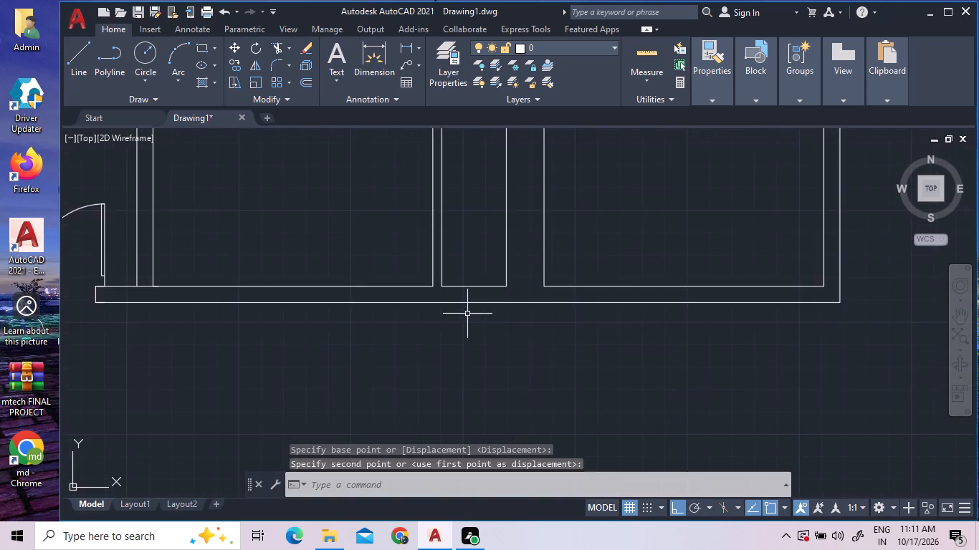
{"action": "scroll", "coordinate": [486, 348], "scroll_direction": "down", "scroll_amount": 3}
{"action": "scroll", "coordinate": [495, 328], "scroll_direction": "up", "scroll_amount": 2}
{"action": "double_click", "coordinate": [500, 327]}
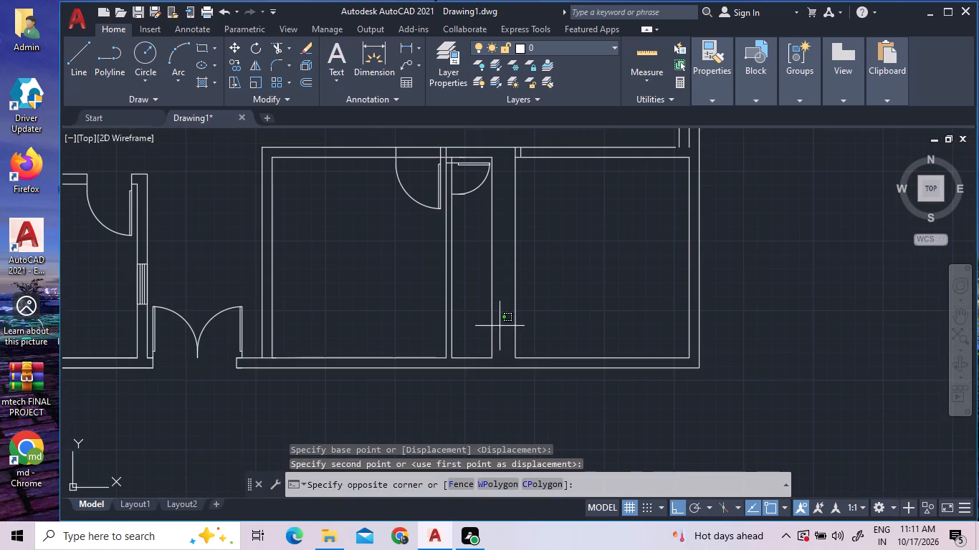
{"action": "left_click", "coordinate": [480, 299]}
{"action": "right_click", "coordinate": [480, 294]}
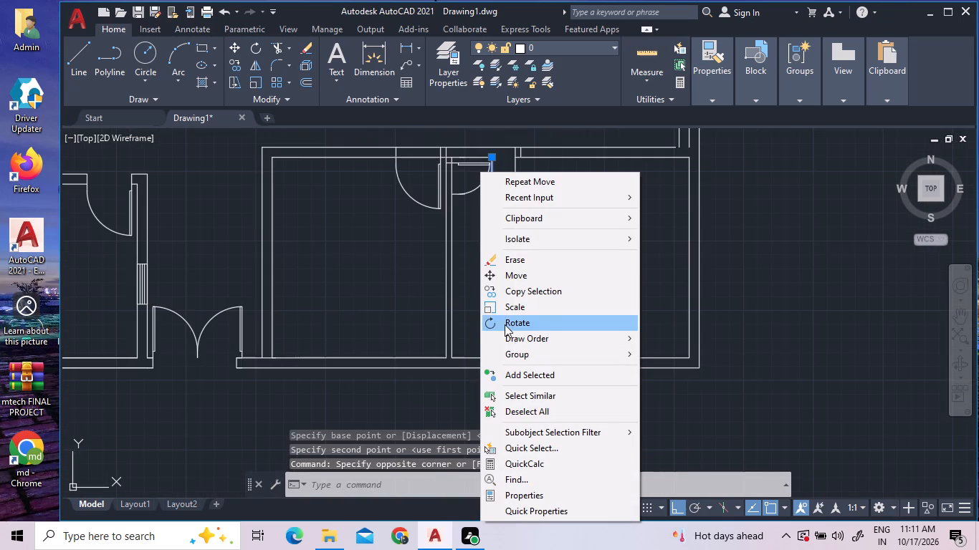
{"action": "left_click", "coordinate": [527, 274]}
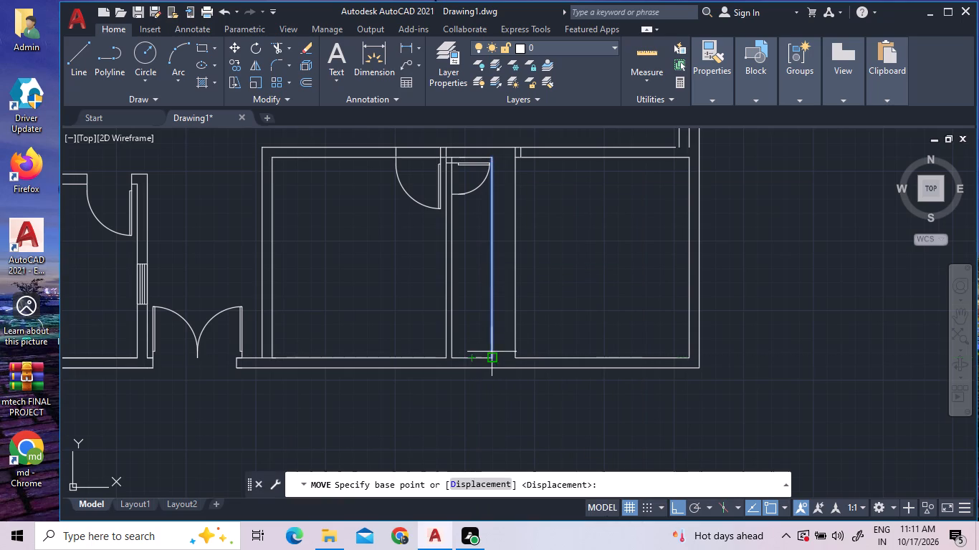
{"action": "left_click", "coordinate": [492, 357]}
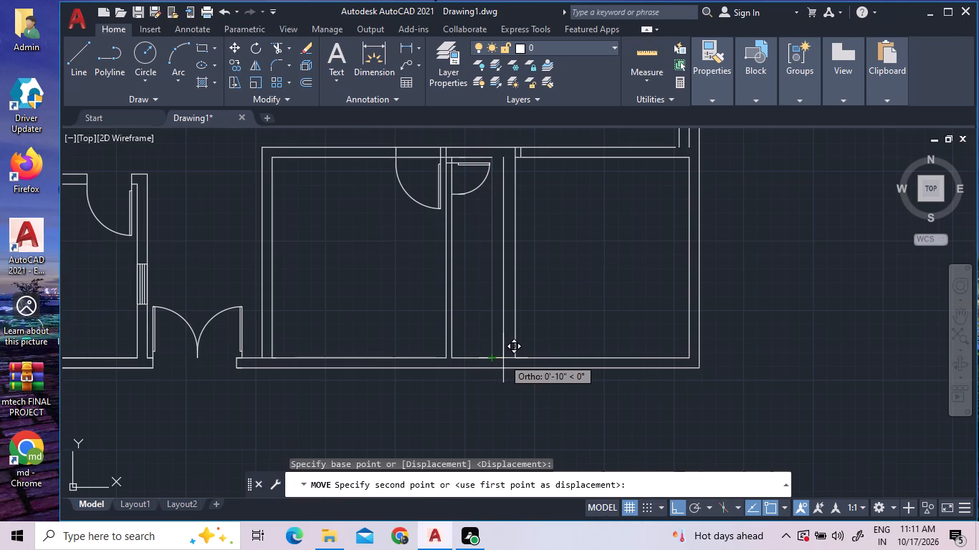
{"action": "scroll", "coordinate": [503, 358], "scroll_direction": "up", "scroll_amount": 3}
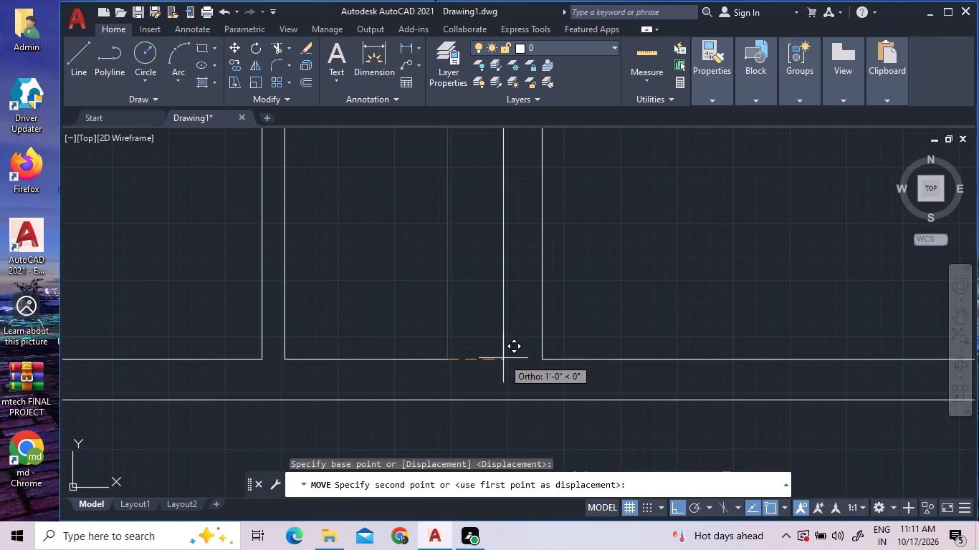
{"action": "key", "text": "1"}
{"action": "key", "text": "apostrophe"}
{"action": "key", "text": "Return"}
Extend the narrow passage's top and bottom lines to meet its right vertical line.
{"action": "scroll", "coordinate": [503, 358], "scroll_direction": "up", "scroll_amount": 1}
{"action": "scroll", "coordinate": [503, 358], "scroll_direction": "down", "scroll_amount": 5}
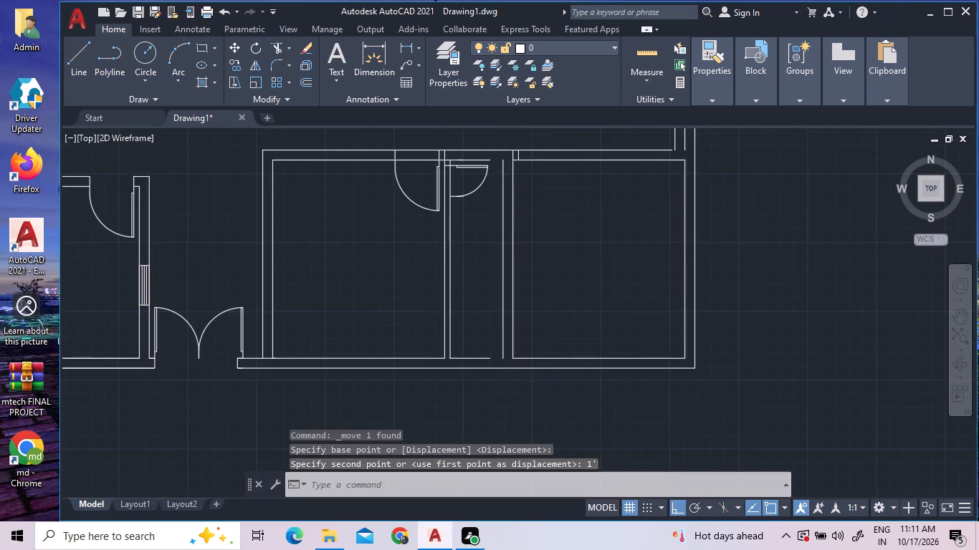
{"action": "scroll", "coordinate": [503, 359], "scroll_direction": "down", "scroll_amount": 1}
{"action": "scroll", "coordinate": [495, 293], "scroll_direction": "up", "scroll_amount": 2}
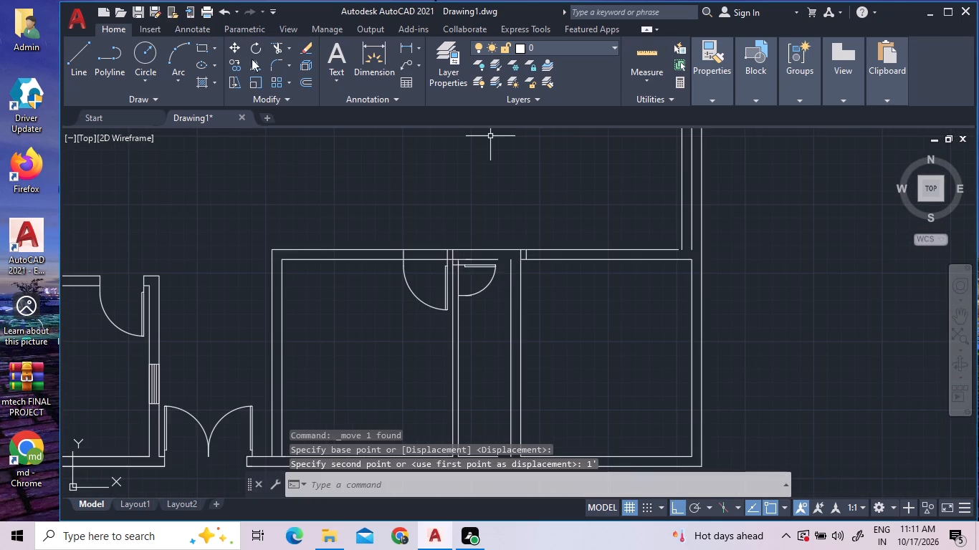
{"action": "left_click", "coordinate": [287, 50]}
{"action": "left_click", "coordinate": [295, 90]}
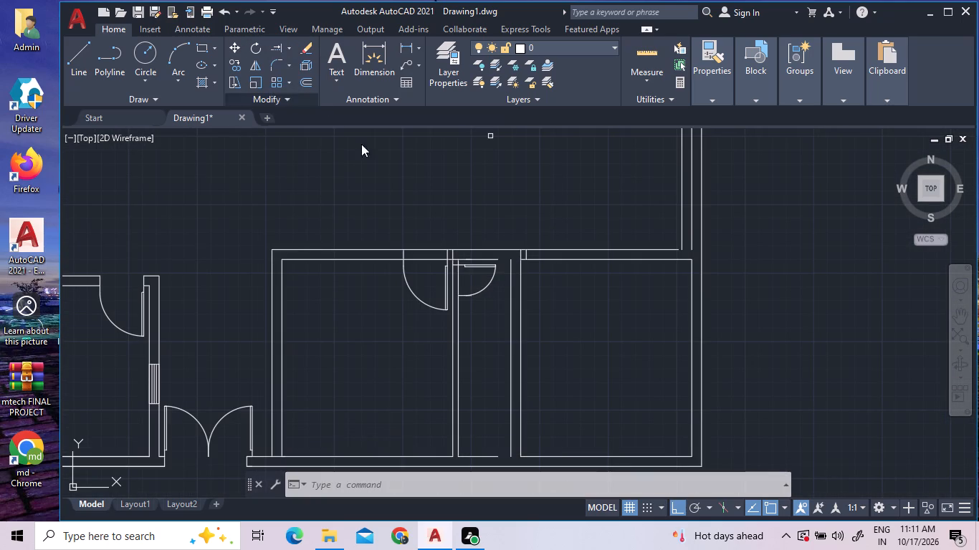
{"action": "left_click", "coordinate": [490, 259]}
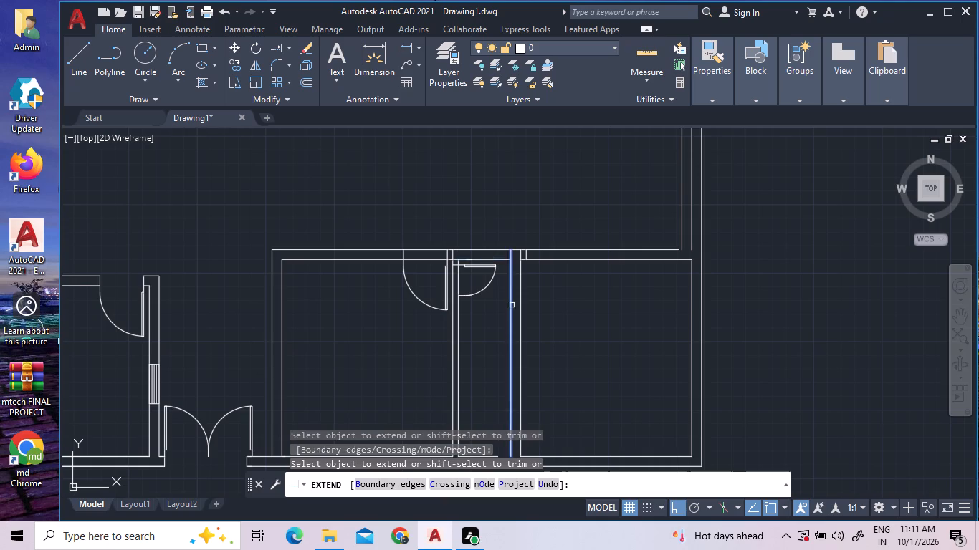
{"action": "scroll", "coordinate": [512, 305], "scroll_direction": "down", "scroll_amount": 2}
{"action": "scroll", "coordinate": [499, 368], "scroll_direction": "up", "scroll_amount": 3}
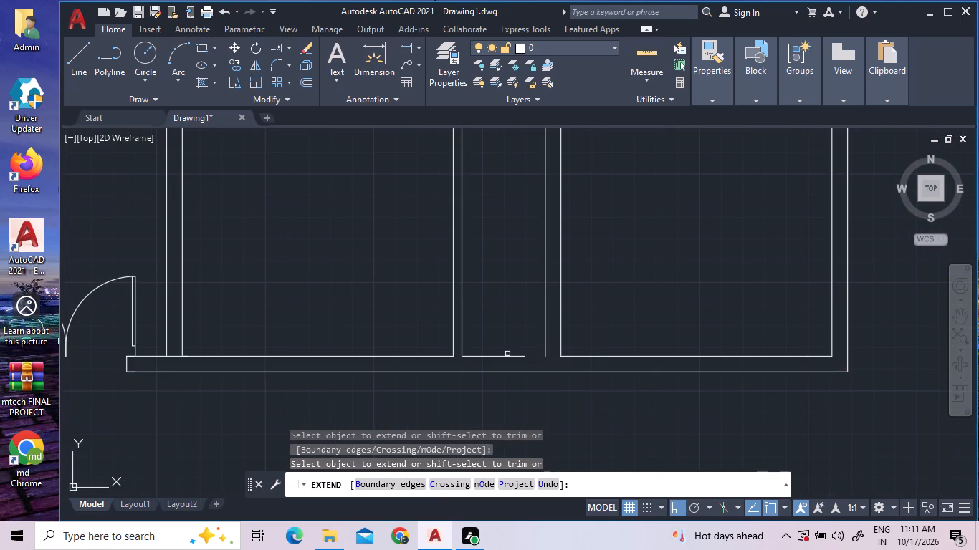
{"action": "left_click", "coordinate": [510, 357]}
{"action": "right_click", "coordinate": [623, 303]}
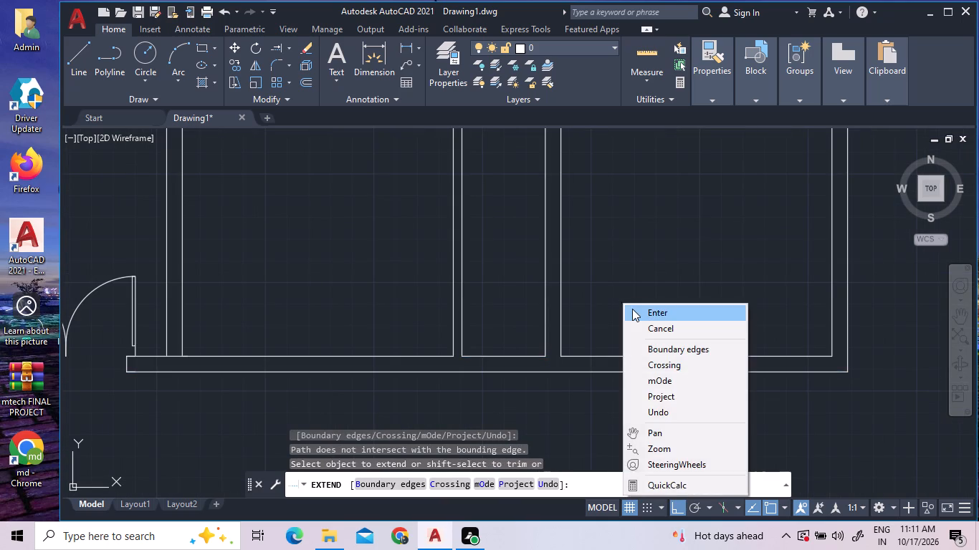
{"action": "left_click", "coordinate": [632, 309]}
Check the closed outline of the widened passage and measure around its lower end with the quick measuring tool.
{"action": "scroll", "coordinate": [636, 307], "scroll_direction": "down", "scroll_amount": 2}
{"action": "scroll", "coordinate": [597, 198], "scroll_direction": "up", "scroll_amount": 2}
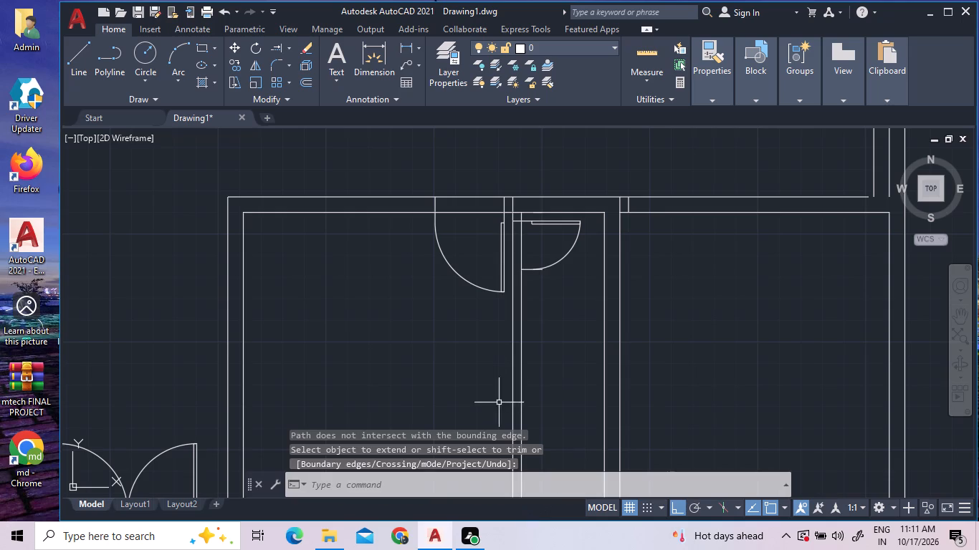
{"action": "scroll", "coordinate": [530, 341], "scroll_direction": "down", "scroll_amount": 2}
{"action": "scroll", "coordinate": [545, 430], "scroll_direction": "up", "scroll_amount": 3}
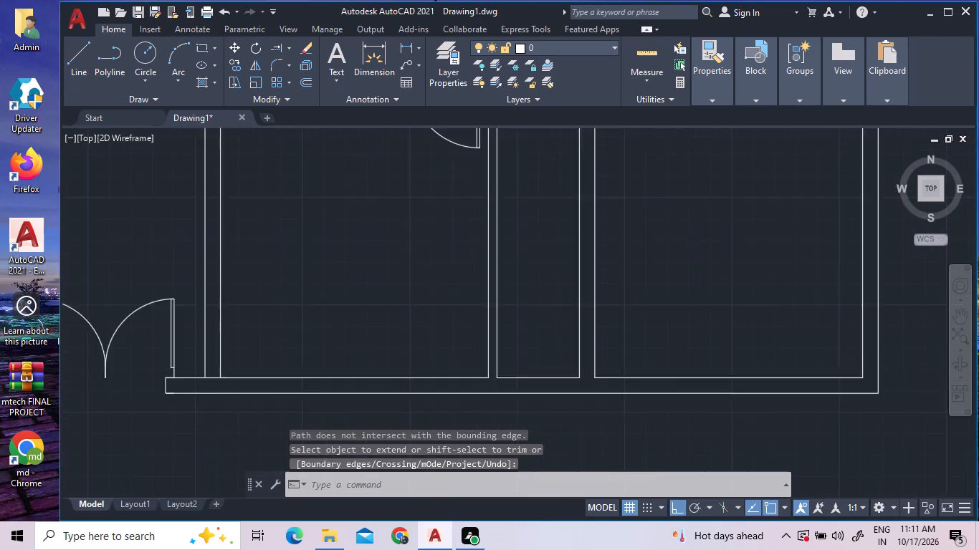
{"action": "left_click", "coordinate": [639, 54]}
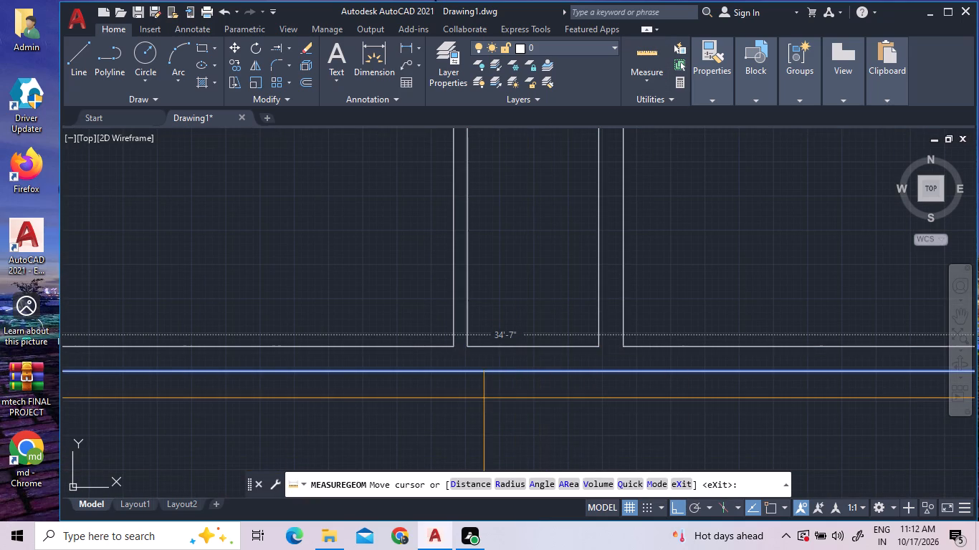
{"action": "right_click", "coordinate": [484, 398]}
{"action": "left_click", "coordinate": [507, 130]}
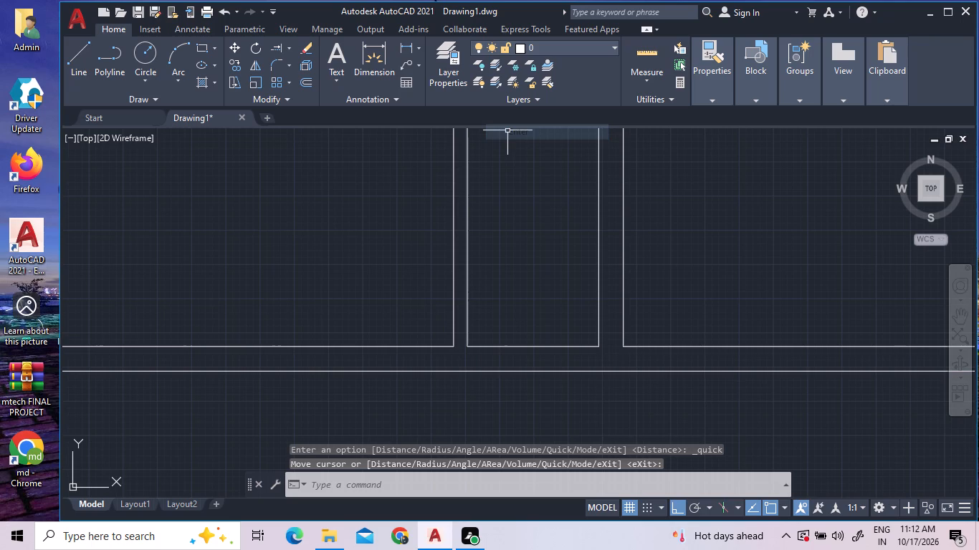
{"action": "scroll", "coordinate": [587, 246], "scroll_direction": "down", "scroll_amount": 3}
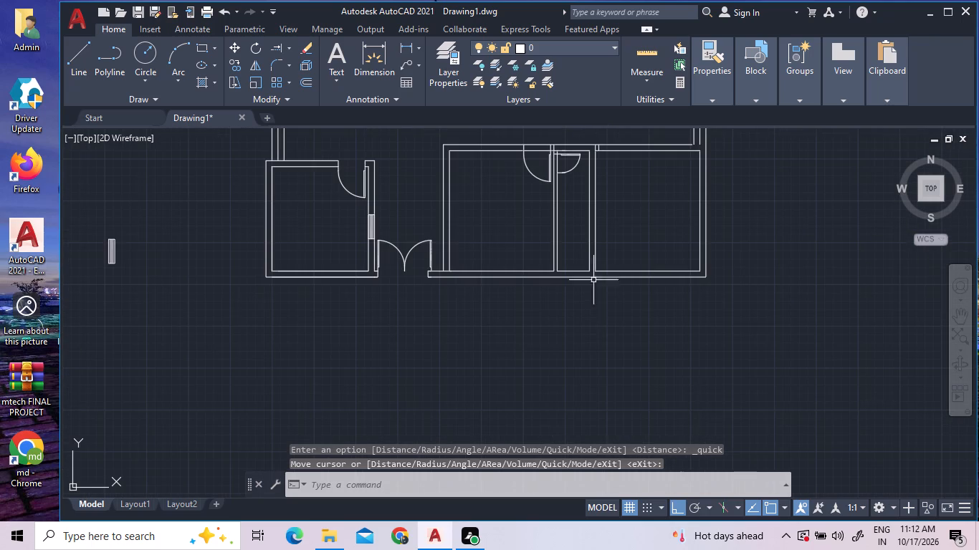
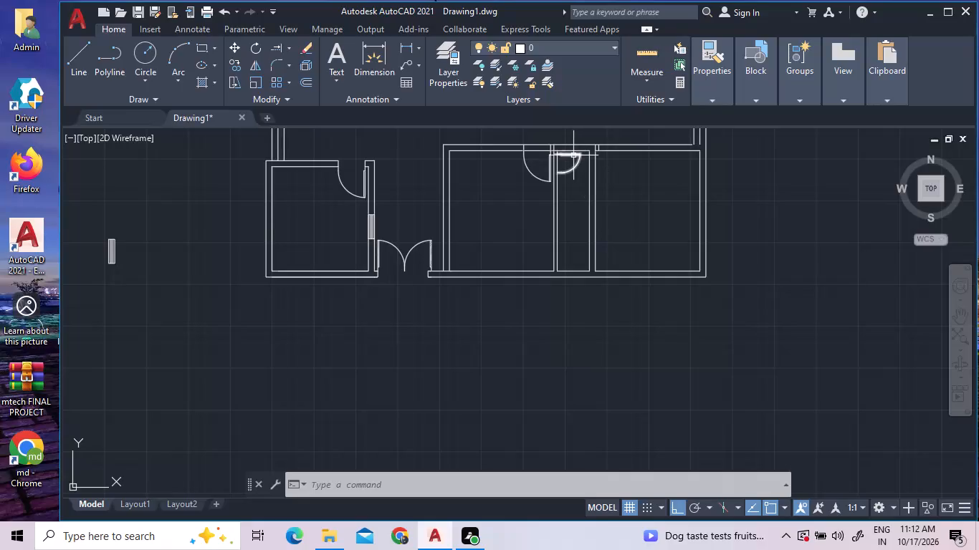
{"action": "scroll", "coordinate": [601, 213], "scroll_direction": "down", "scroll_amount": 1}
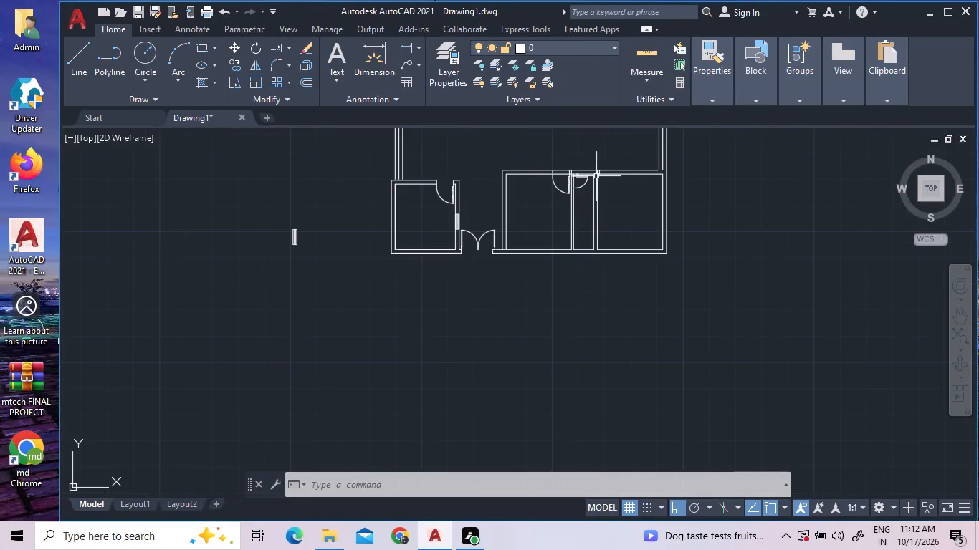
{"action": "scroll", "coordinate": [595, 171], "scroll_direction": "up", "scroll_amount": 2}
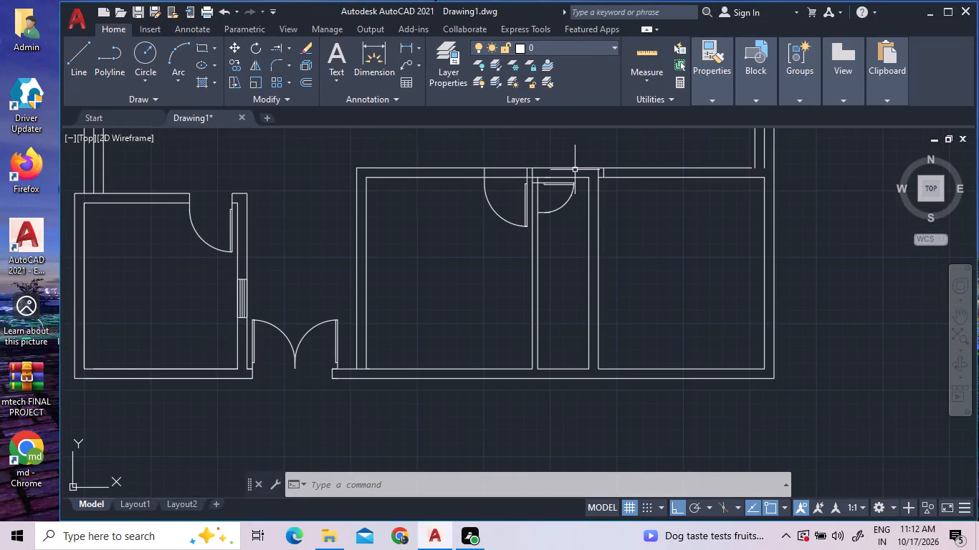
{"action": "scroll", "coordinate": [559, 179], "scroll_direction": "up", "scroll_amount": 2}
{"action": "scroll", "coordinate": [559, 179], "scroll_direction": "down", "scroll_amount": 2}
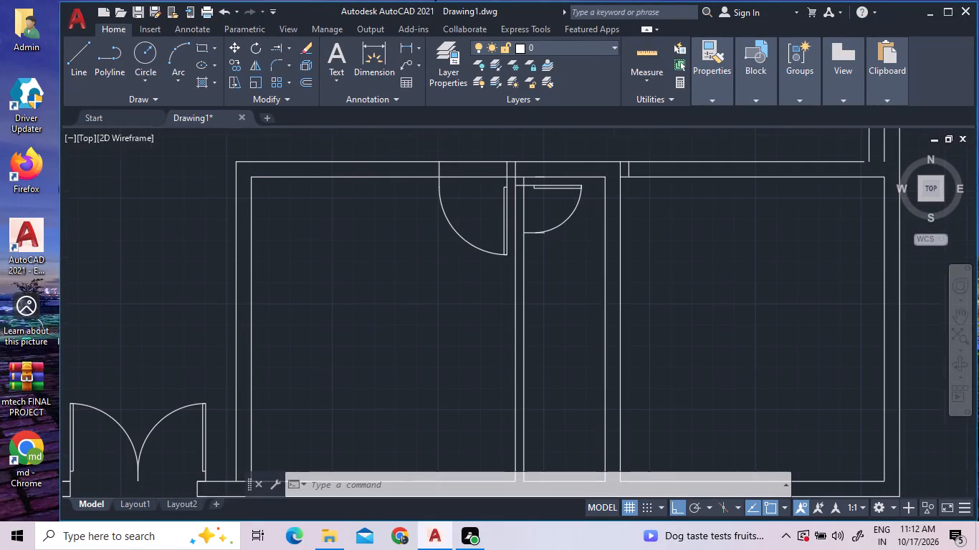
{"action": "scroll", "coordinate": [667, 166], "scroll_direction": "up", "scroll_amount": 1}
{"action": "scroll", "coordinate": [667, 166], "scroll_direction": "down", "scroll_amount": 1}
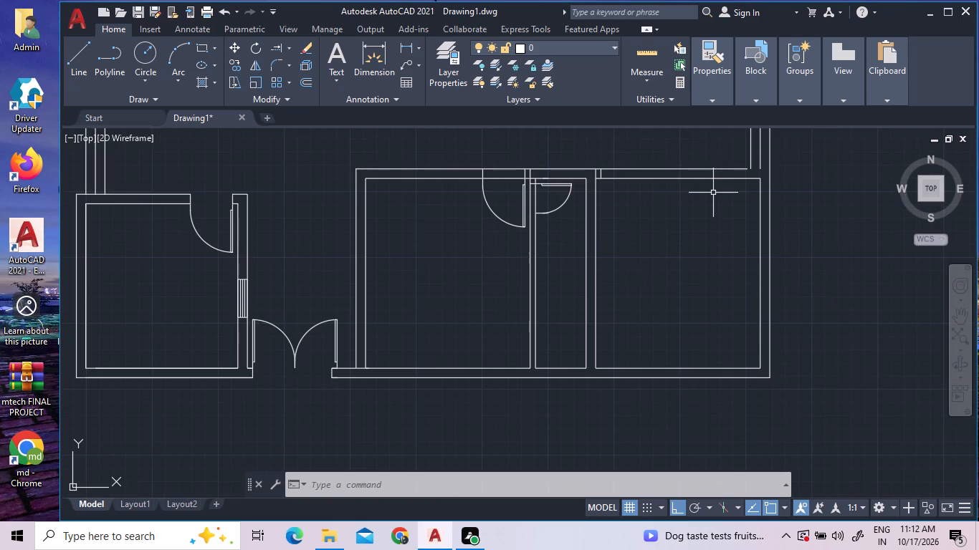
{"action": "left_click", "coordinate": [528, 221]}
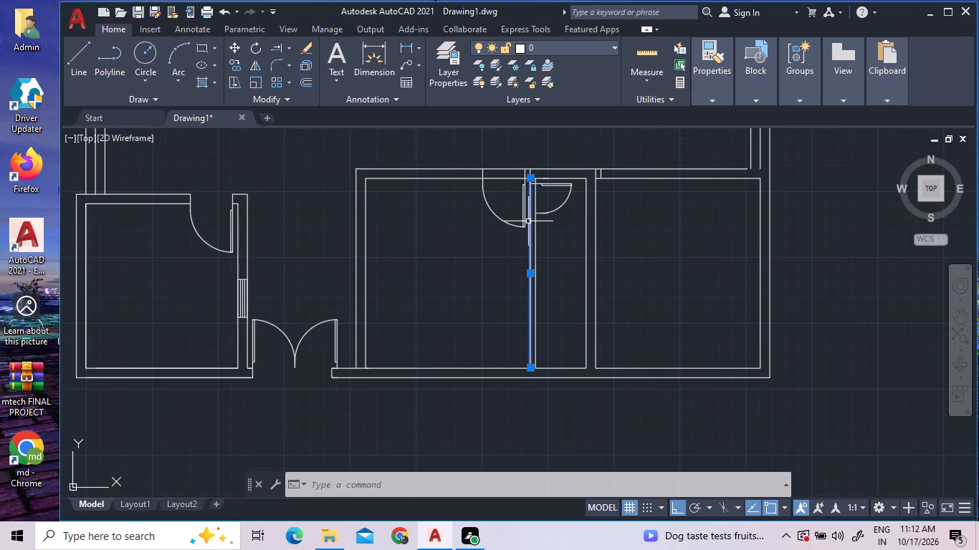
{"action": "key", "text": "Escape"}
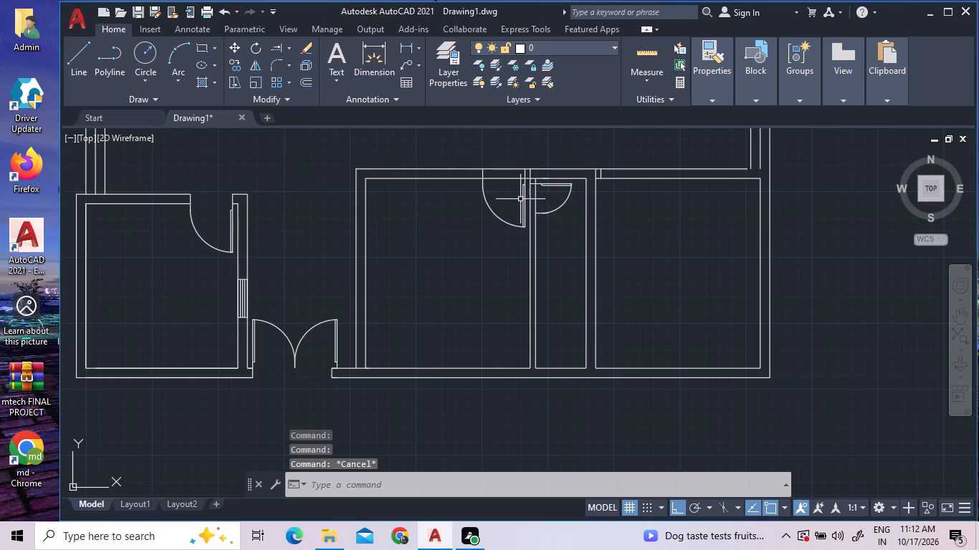
Mirror the door left of the narrow passage about a vertical line at the right room's corner jamb, keeping the original.
{"action": "left_click", "coordinate": [523, 201]}
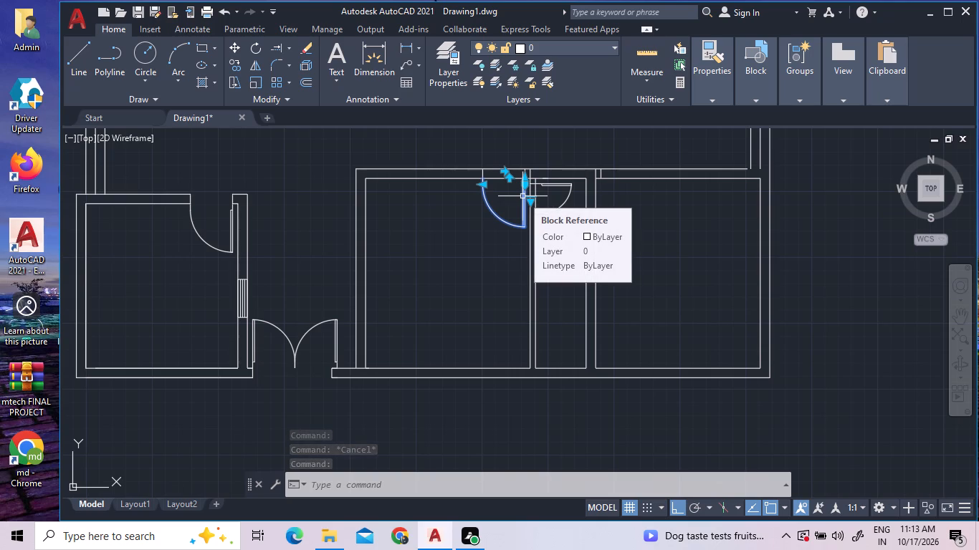
{"action": "right_click", "coordinate": [507, 200]}
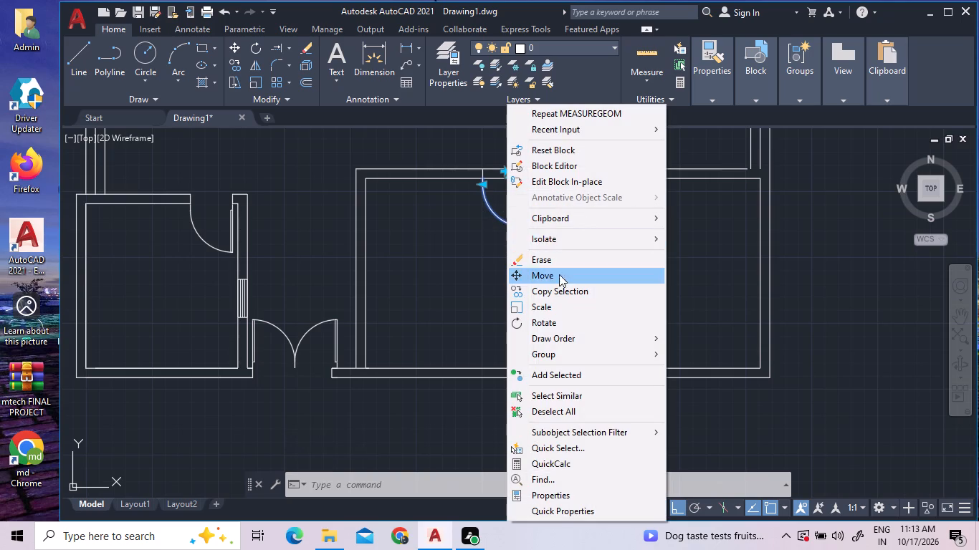
{"action": "left_click", "coordinate": [260, 63]}
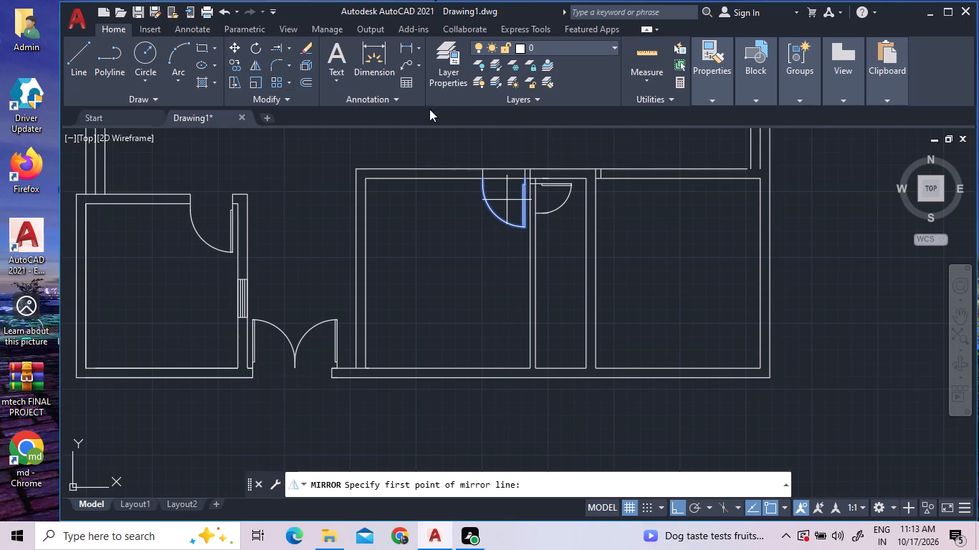
{"action": "scroll", "coordinate": [615, 182], "scroll_direction": "up", "scroll_amount": 2}
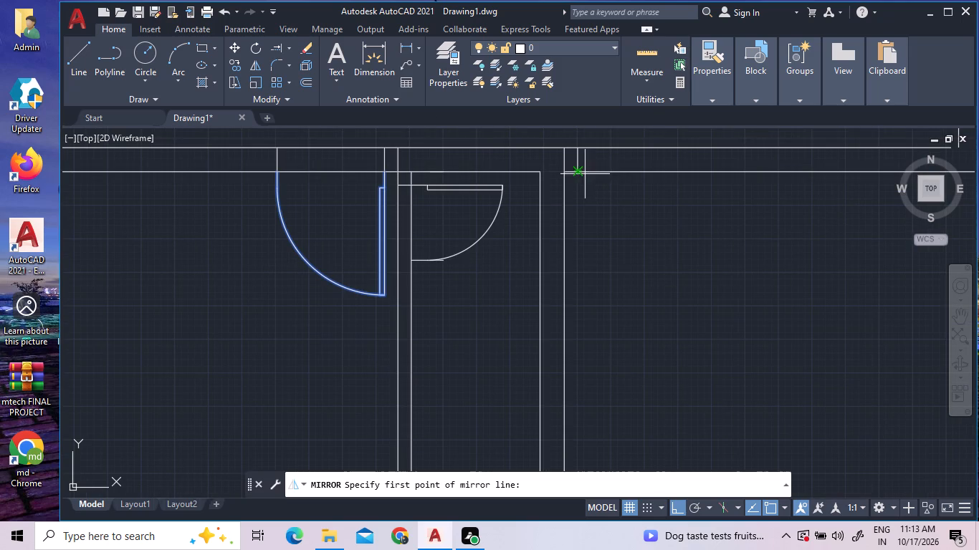
{"action": "left_click", "coordinate": [580, 172]}
{"action": "left_click", "coordinate": [618, 224]}
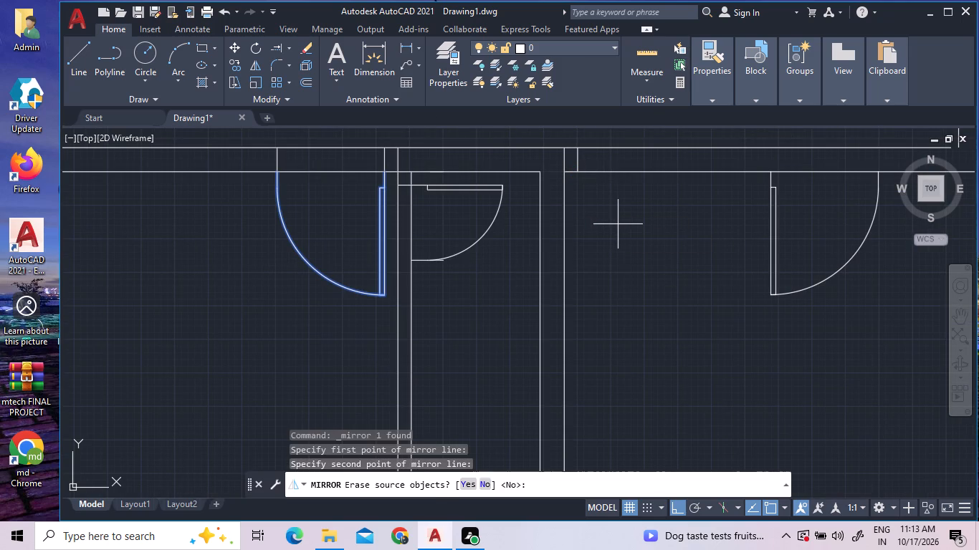
{"action": "left_click", "coordinate": [486, 486]}
Move the mirrored door left so its hinge-side corner meets the lower end of the right room's jamb line.
{"action": "left_click", "coordinate": [818, 279]}
{"action": "left_click", "coordinate": [756, 239]}
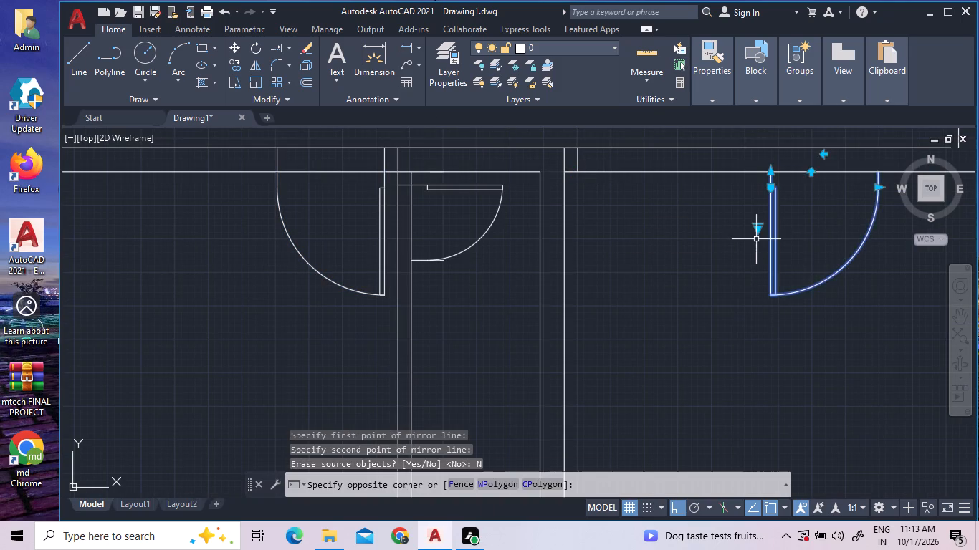
{"action": "right_click", "coordinate": [756, 239]}
{"action": "left_click", "coordinate": [807, 274]}
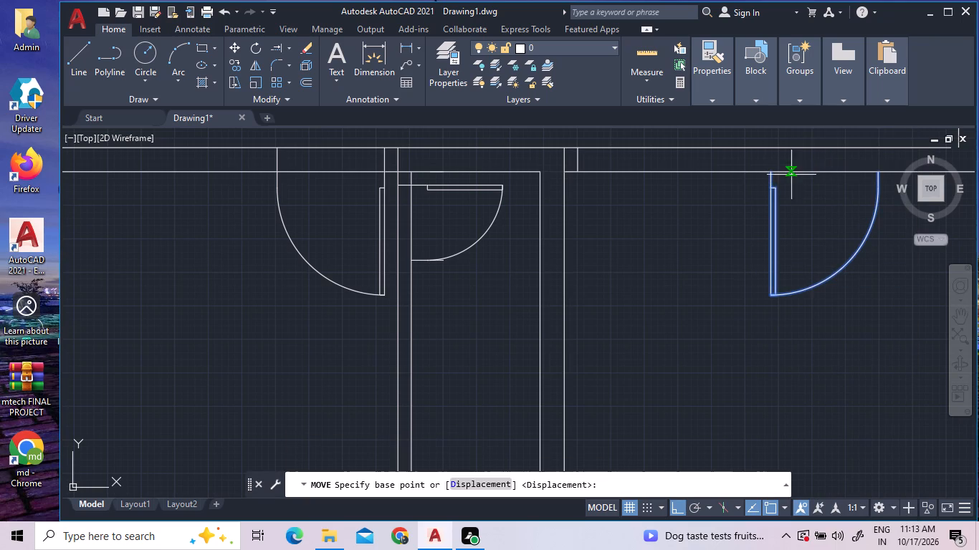
{"action": "left_click", "coordinate": [770, 170]}
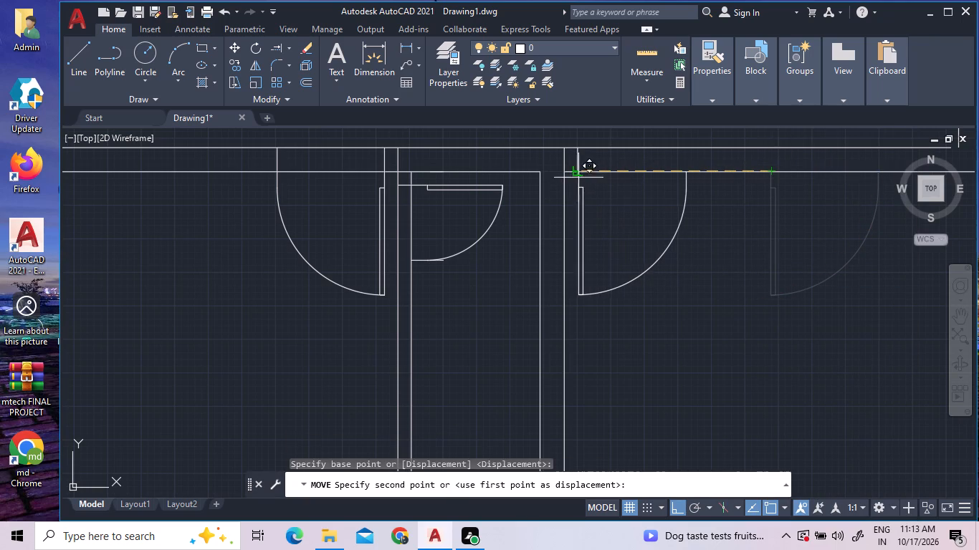
{"action": "scroll", "coordinate": [576, 170], "scroll_direction": "up", "scroll_amount": 3}
{"action": "left_click", "coordinate": [585, 179]}
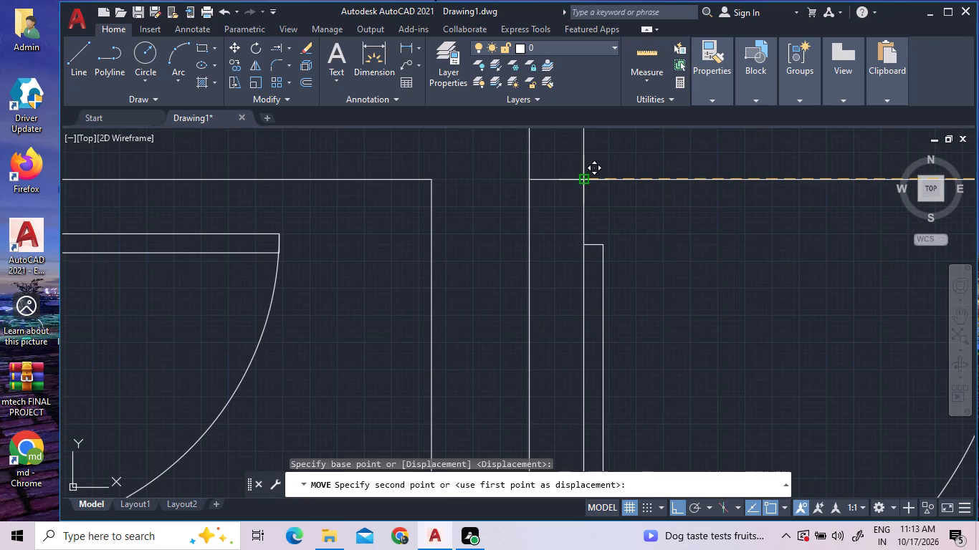
Erase the short stray line at the lower end of the passage door's swing arc.
{"action": "scroll", "coordinate": [631, 230], "scroll_direction": "down", "scroll_amount": 3}
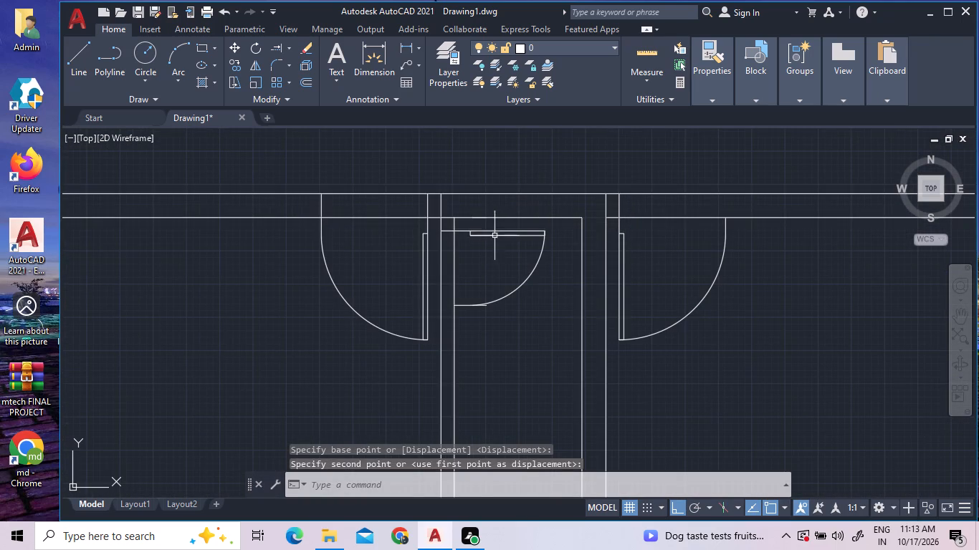
{"action": "scroll", "coordinate": [487, 309], "scroll_direction": "up", "scroll_amount": 4}
{"action": "left_click", "coordinate": [462, 282]}
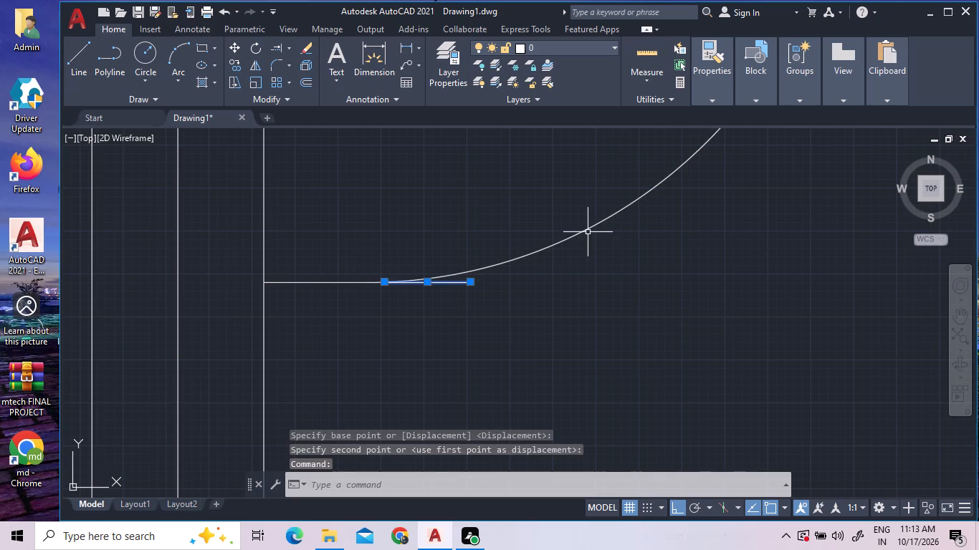
{"action": "right_click", "coordinate": [603, 293]}
{"action": "left_click", "coordinate": [653, 254]}
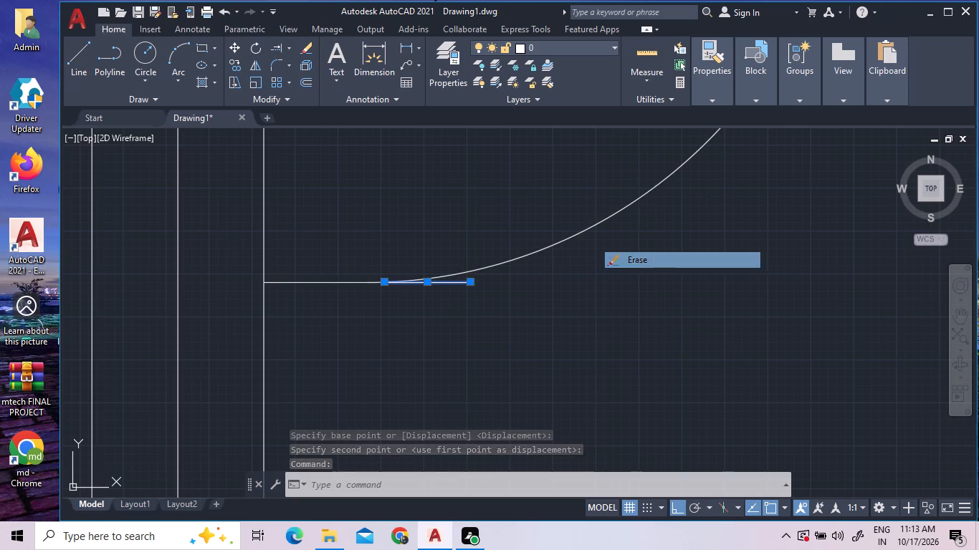
Draw a jamb line across the 5" partition at the lower edge of the passage door opening.
{"action": "double_click", "coordinate": [87, 52]}
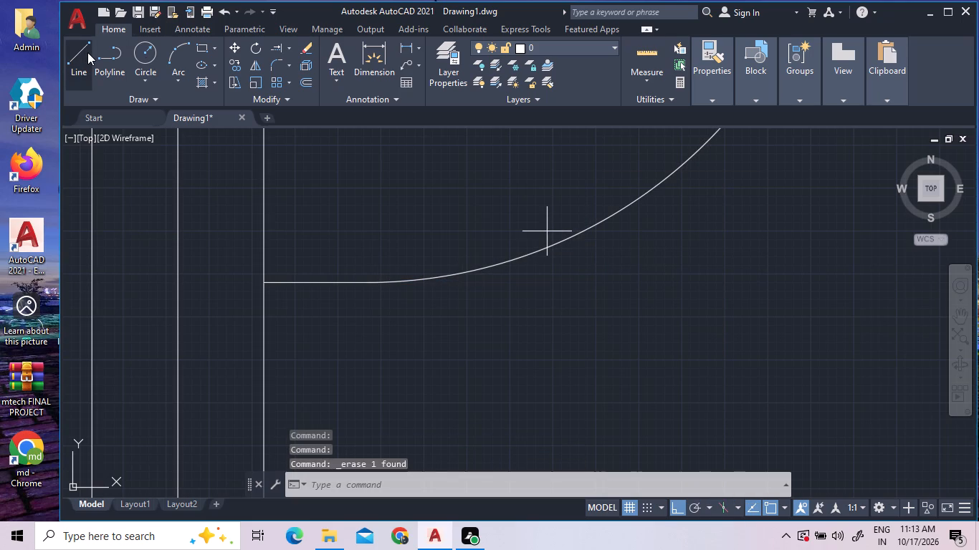
{"action": "left_click", "coordinate": [264, 286]}
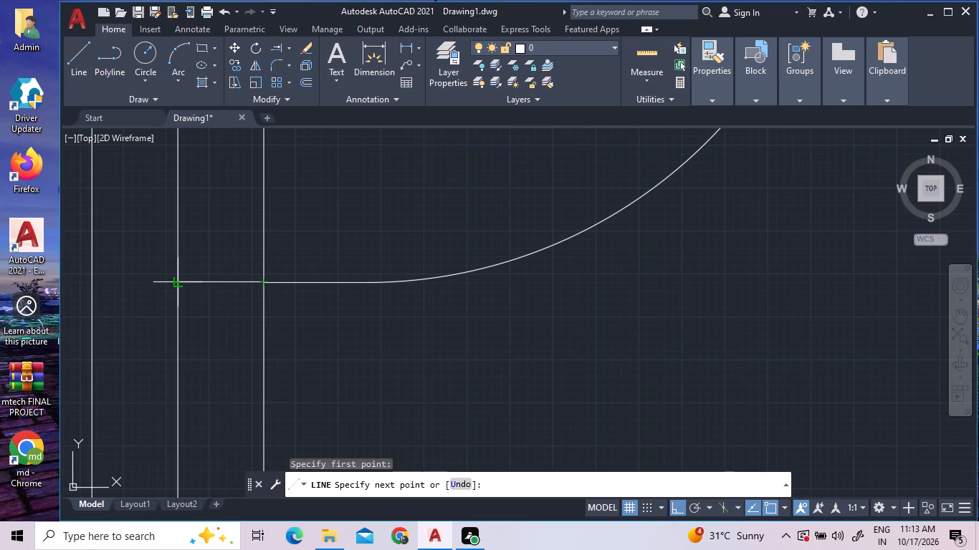
{"action": "double_click", "coordinate": [180, 283]}
{"action": "right_click", "coordinate": [204, 256]}
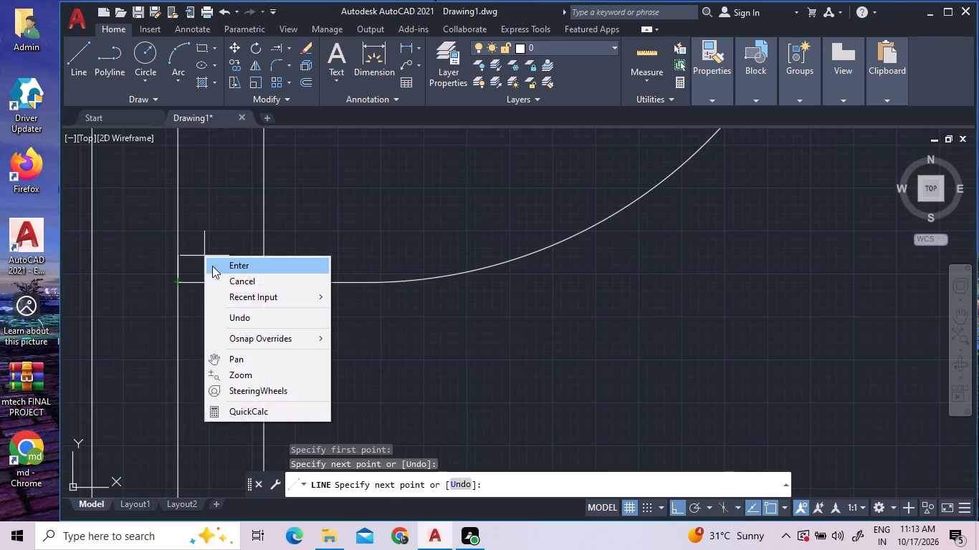
{"action": "left_click", "coordinate": [212, 266]}
Draw a jamb line across the upper wall at the free end of the right room's door swing.
{"action": "scroll", "coordinate": [224, 250], "scroll_direction": "down", "scroll_amount": 6}
{"action": "scroll", "coordinate": [344, 223], "scroll_direction": "up", "scroll_amount": 3}
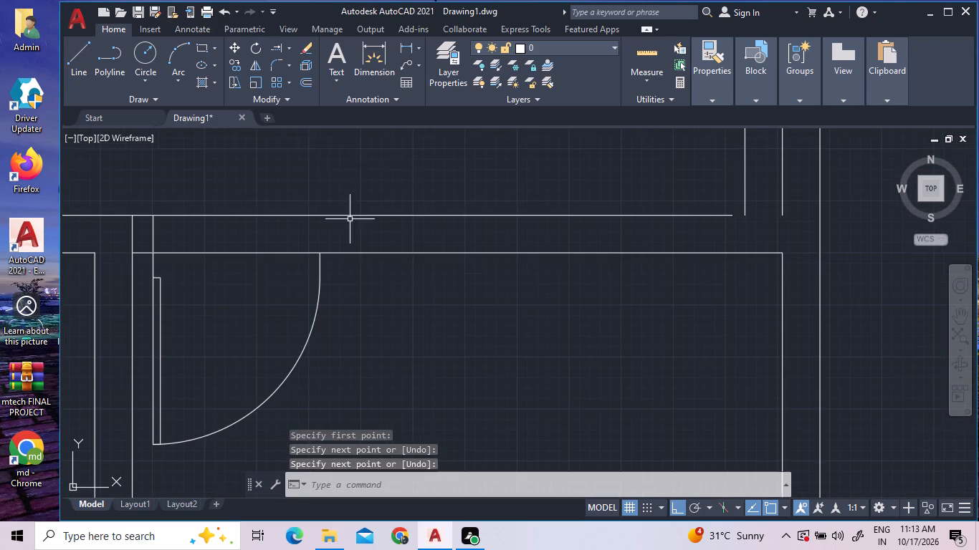
{"action": "left_click", "coordinate": [77, 70]}
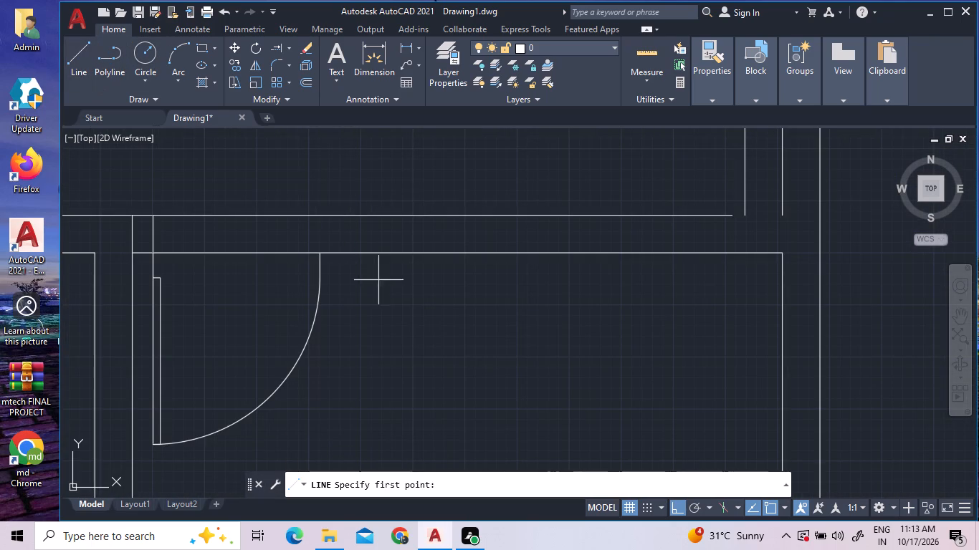
{"action": "left_click", "coordinate": [317, 255]}
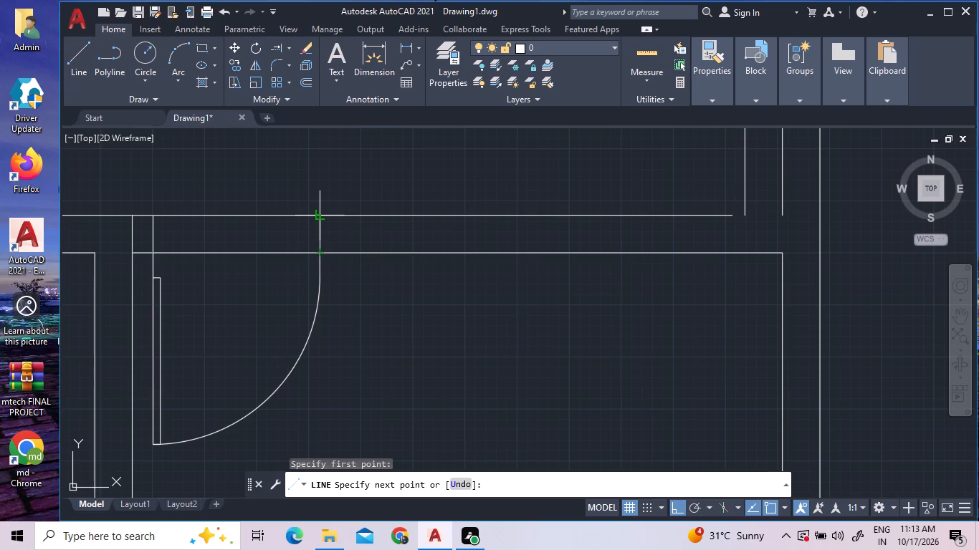
{"action": "left_click", "coordinate": [324, 217]}
{"action": "right_click", "coordinate": [355, 159]}
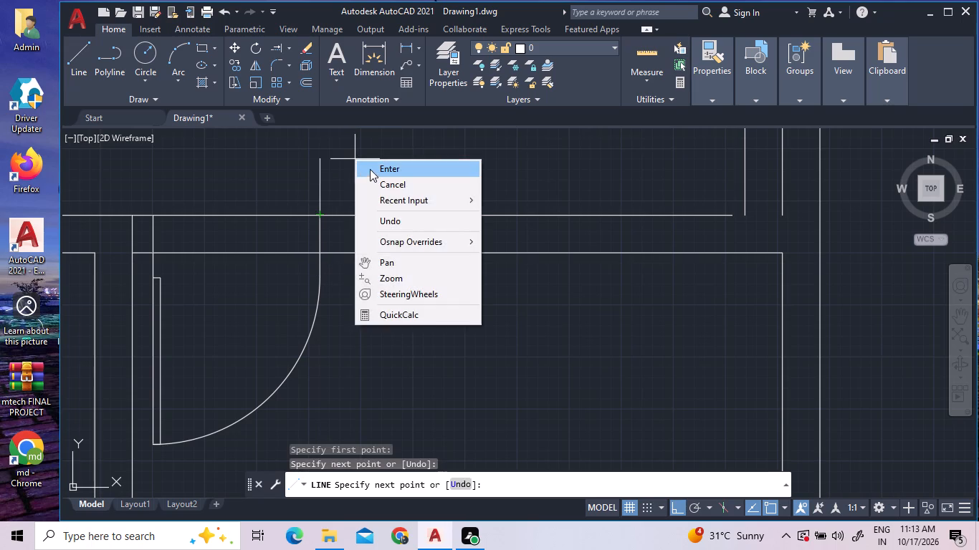
{"action": "left_click", "coordinate": [370, 169]}
Trim both upper wall lines between the jambs of the door left of the narrow passage.
{"action": "scroll", "coordinate": [363, 219], "scroll_direction": "down", "scroll_amount": 3}
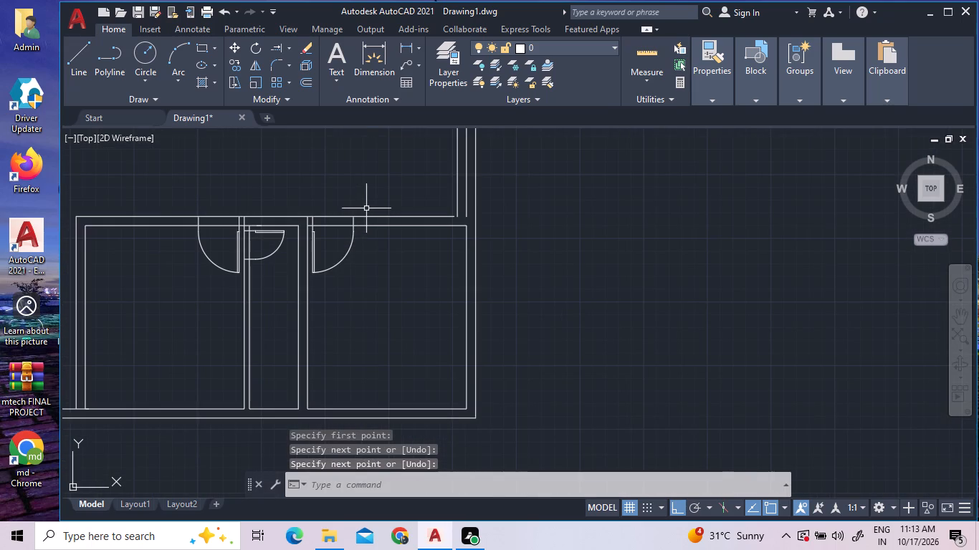
{"action": "scroll", "coordinate": [366, 201], "scroll_direction": "down", "scroll_amount": 1}
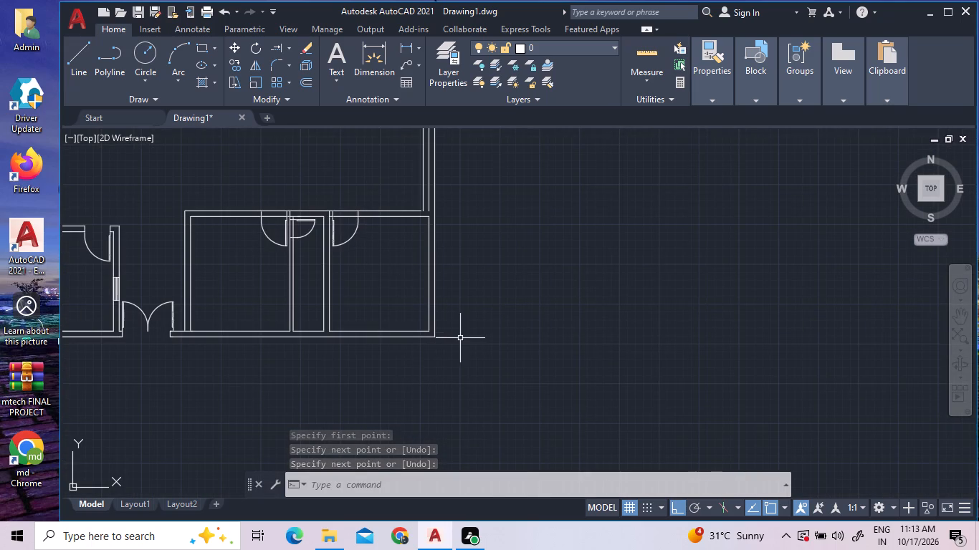
{"action": "scroll", "coordinate": [272, 219], "scroll_direction": "up", "scroll_amount": 2}
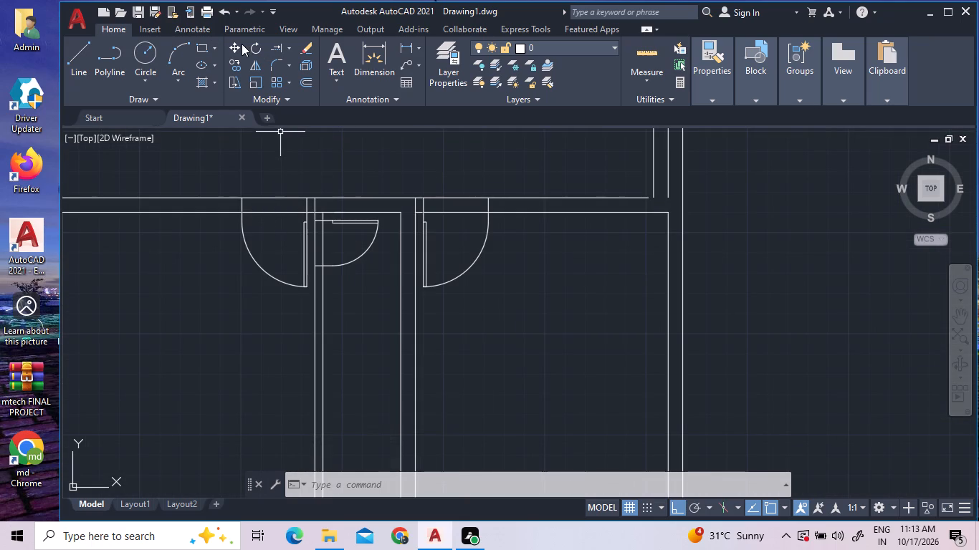
{"action": "left_click", "coordinate": [292, 47]}
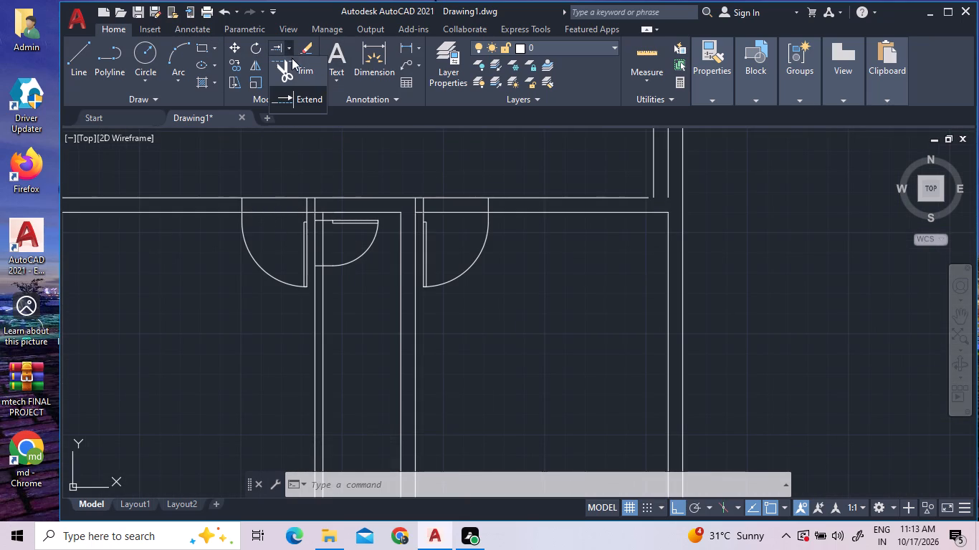
{"action": "left_click", "coordinate": [293, 70]}
{"action": "left_click", "coordinate": [285, 216]}
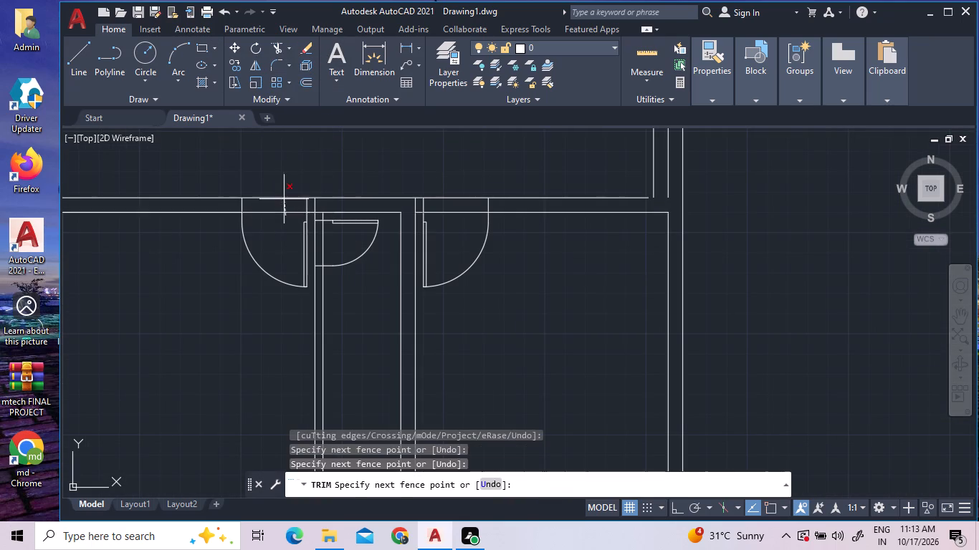
{"action": "left_click", "coordinate": [283, 178]}
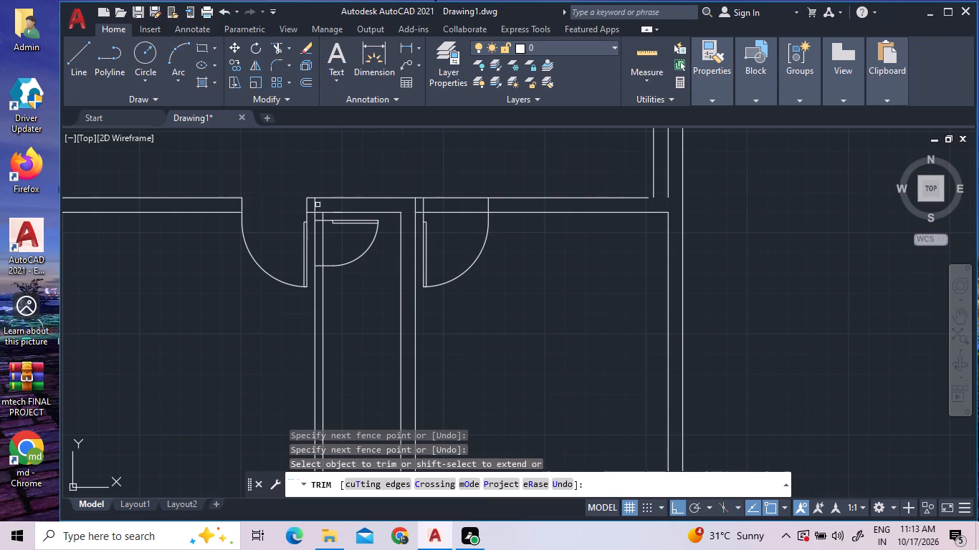
Trim the partition lines inside the passage door opening and the leftover segments where the partition meets the upper wall.
{"action": "double_click", "coordinate": [312, 202]}
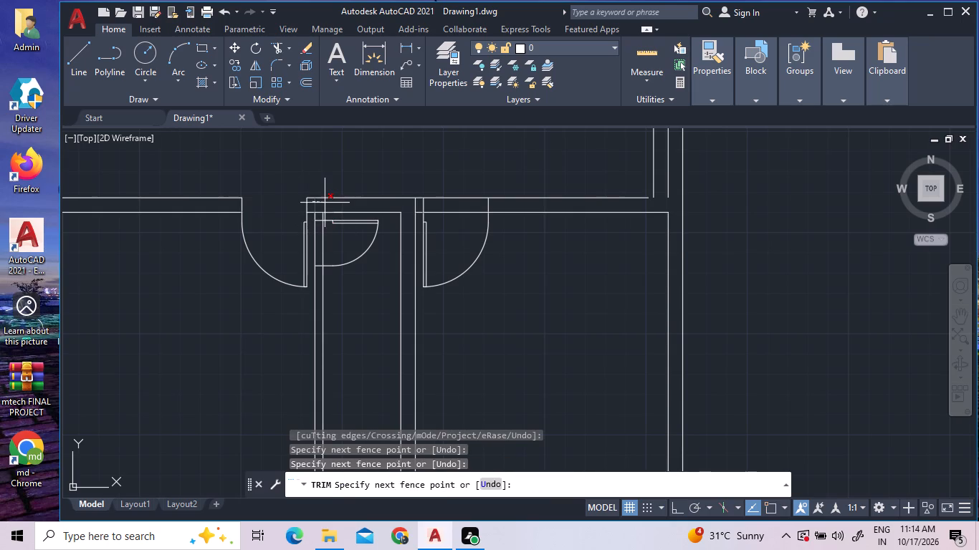
{"action": "double_click", "coordinate": [325, 203]}
{"action": "left_click", "coordinate": [321, 240]}
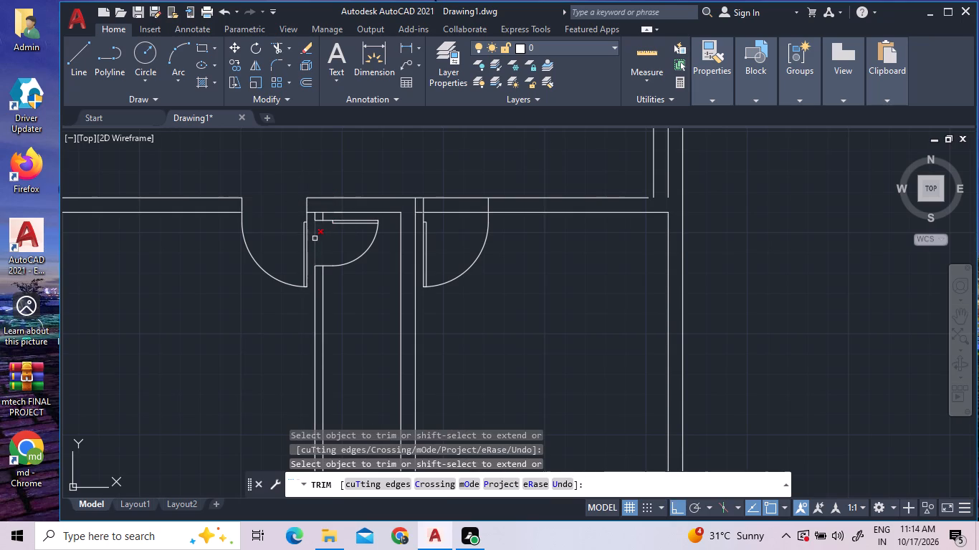
{"action": "left_click", "coordinate": [315, 238]}
{"action": "double_click", "coordinate": [318, 212]}
Trim both upper wall lines inside the right room's door opening and the leftover segment where the partition meets that wall.
{"action": "double_click", "coordinate": [465, 174]}
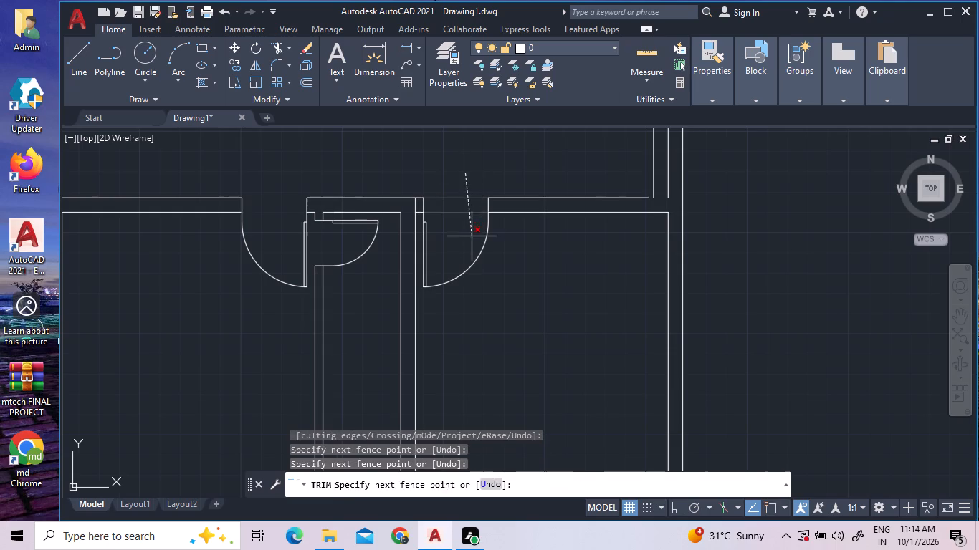
{"action": "left_click", "coordinate": [467, 240]}
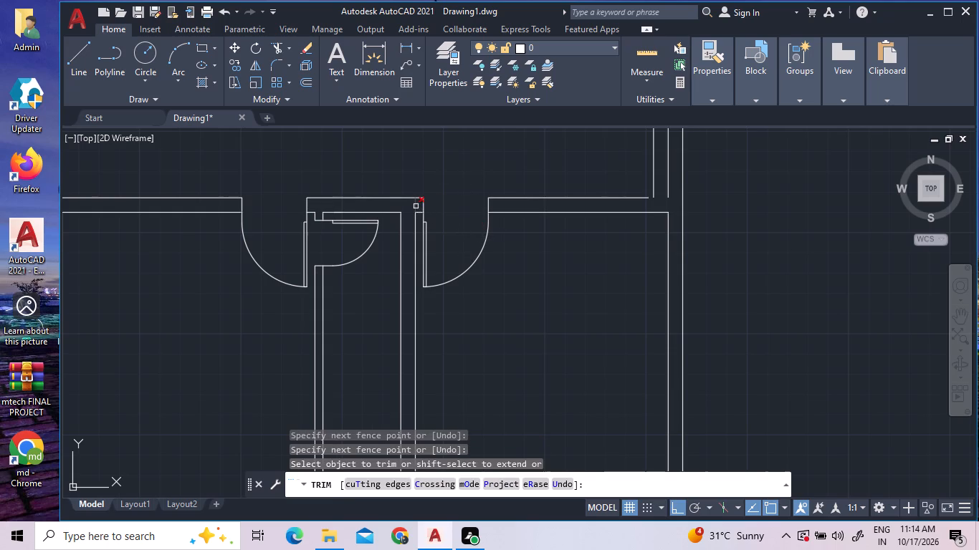
{"action": "left_click", "coordinate": [416, 206]}
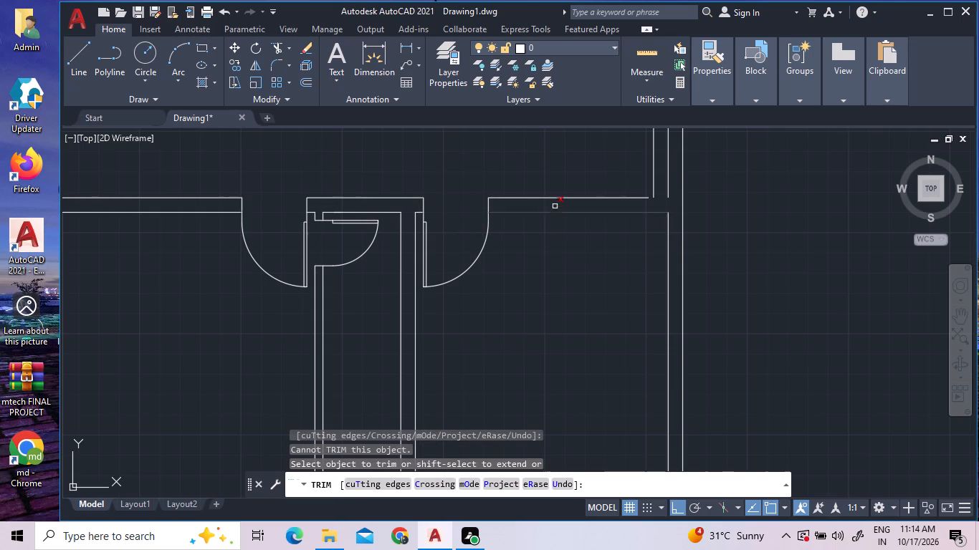
{"action": "right_click", "coordinate": [393, 162]}
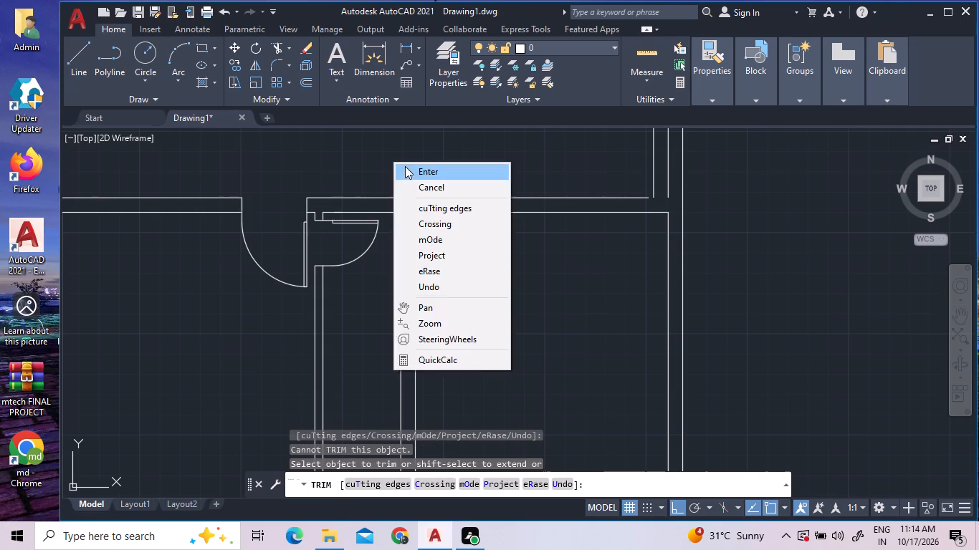
{"action": "left_click", "coordinate": [406, 166]}
Extend the outer line of the right room's upper wall through the inner line of the right exterior wall to its middle line.
{"action": "scroll", "coordinate": [413, 165], "scroll_direction": "down", "scroll_amount": 1}
{"action": "scroll", "coordinate": [617, 309], "scroll_direction": "down", "scroll_amount": 1}
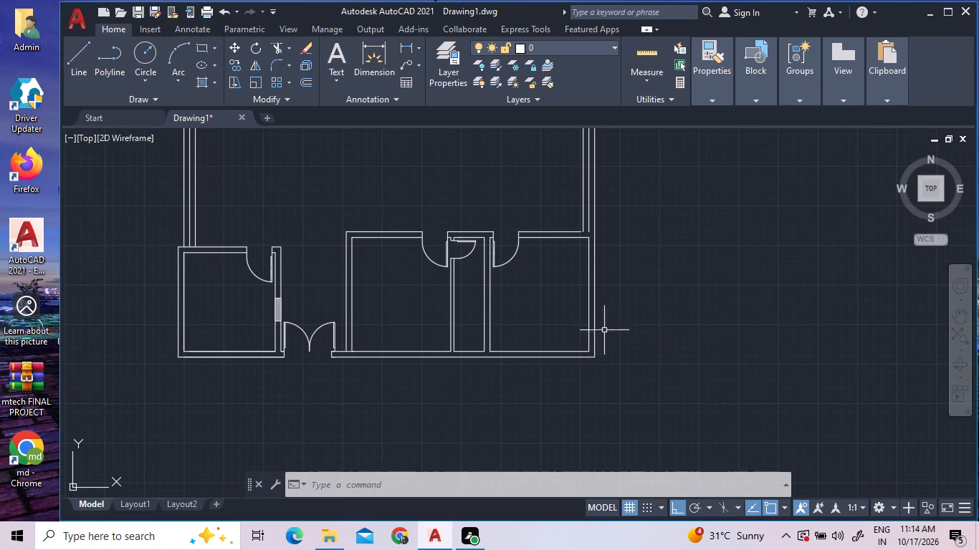
{"action": "scroll", "coordinate": [627, 338], "scroll_direction": "down", "scroll_amount": 1}
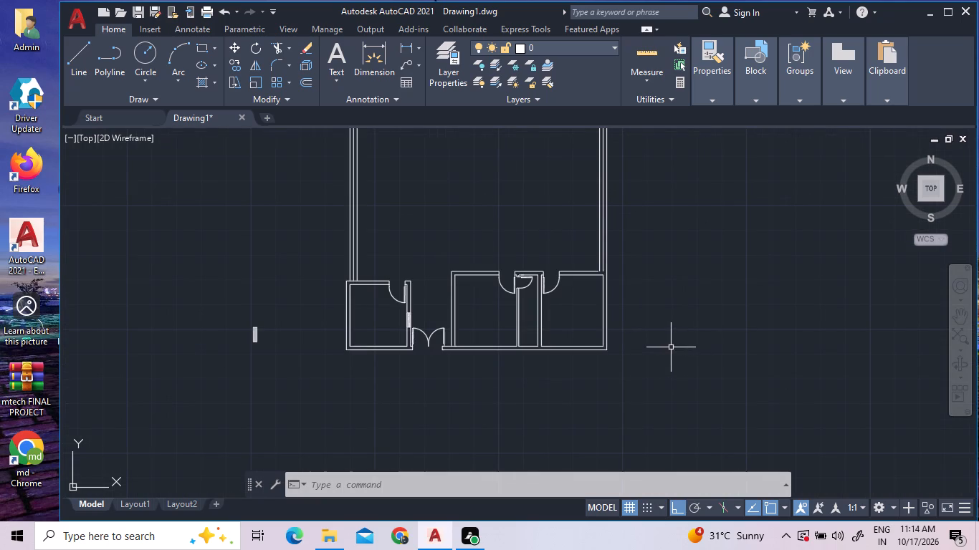
{"action": "scroll", "coordinate": [671, 347], "scroll_direction": "down", "scroll_amount": 1}
{"action": "scroll", "coordinate": [671, 347], "scroll_direction": "up", "scroll_amount": 2}
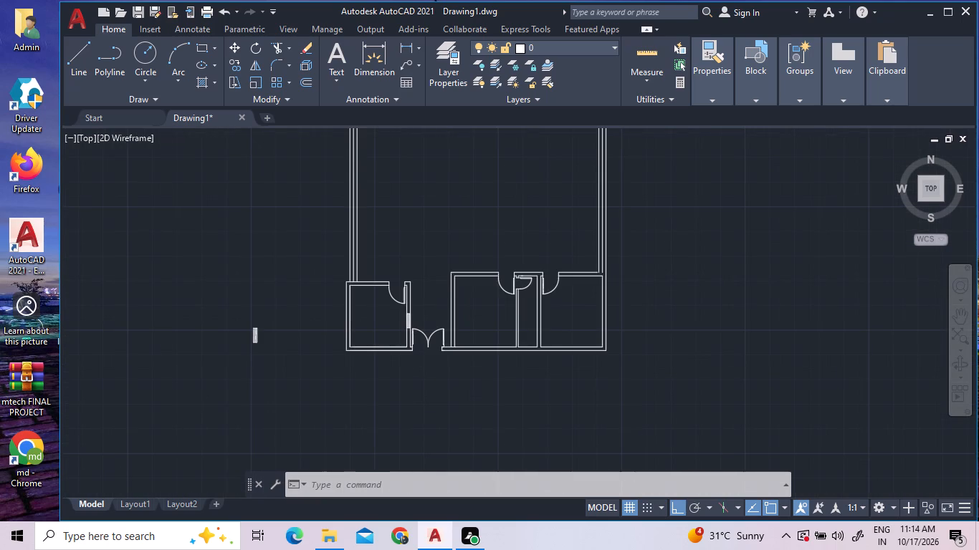
{"action": "scroll", "coordinate": [671, 347], "scroll_direction": "down", "scroll_amount": 1}
{"action": "middle_click_drag", "start_coordinate": [676, 337], "coordinate": [454, 340]}
{"action": "scroll", "coordinate": [286, 298], "scroll_direction": "up", "scroll_amount": 2}
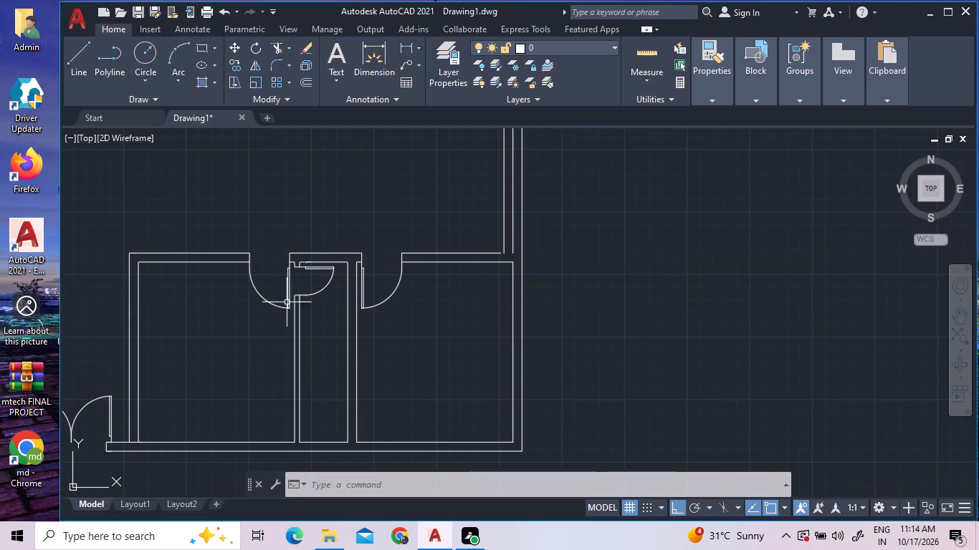
{"action": "scroll", "coordinate": [295, 324], "scroll_direction": "down", "scroll_amount": 1}
{"action": "scroll", "coordinate": [482, 445], "scroll_direction": "down", "scroll_amount": 1}
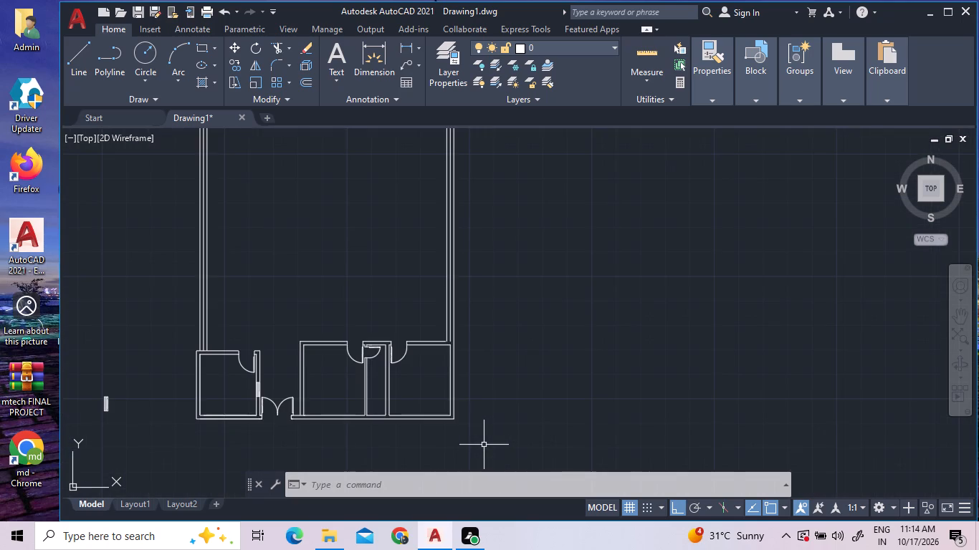
{"action": "scroll", "coordinate": [450, 343], "scroll_direction": "up", "scroll_amount": 3}
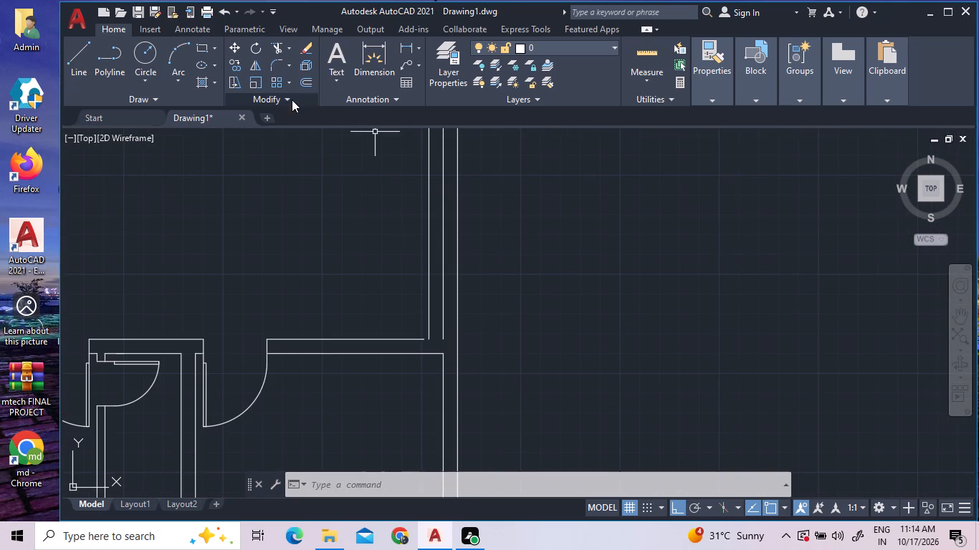
{"action": "double_click", "coordinate": [291, 49]}
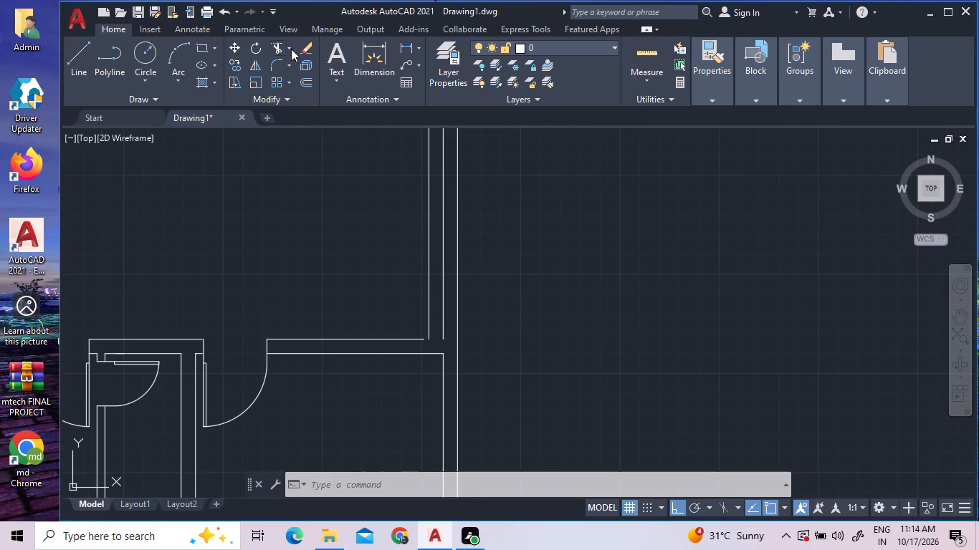
{"action": "double_click", "coordinate": [289, 48]}
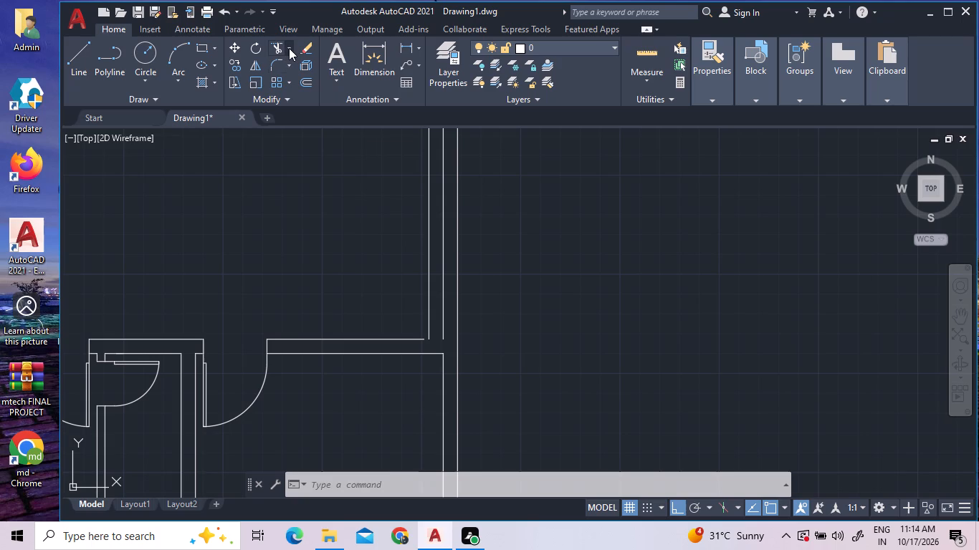
{"action": "double_click", "coordinate": [282, 47]}
{"action": "left_click", "coordinate": [286, 47]}
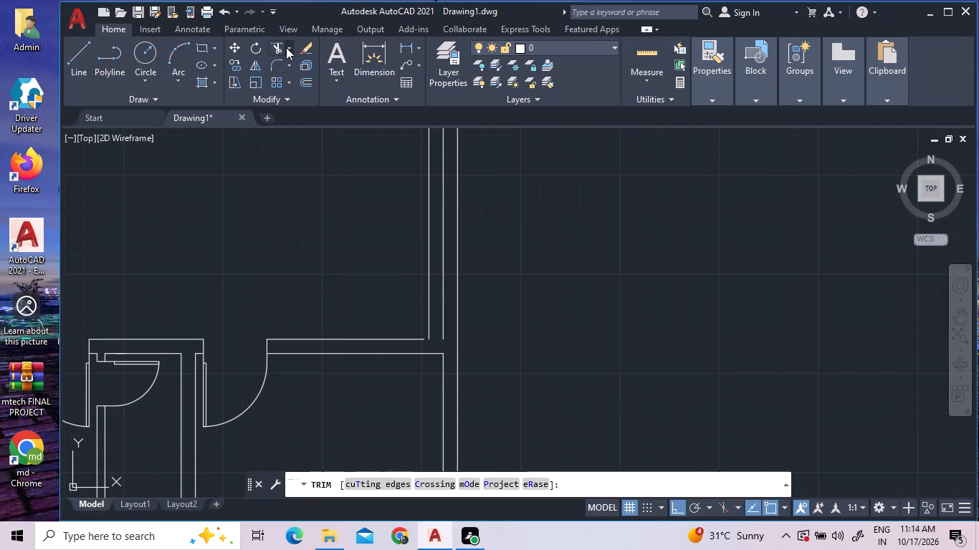
{"action": "double_click", "coordinate": [287, 105]}
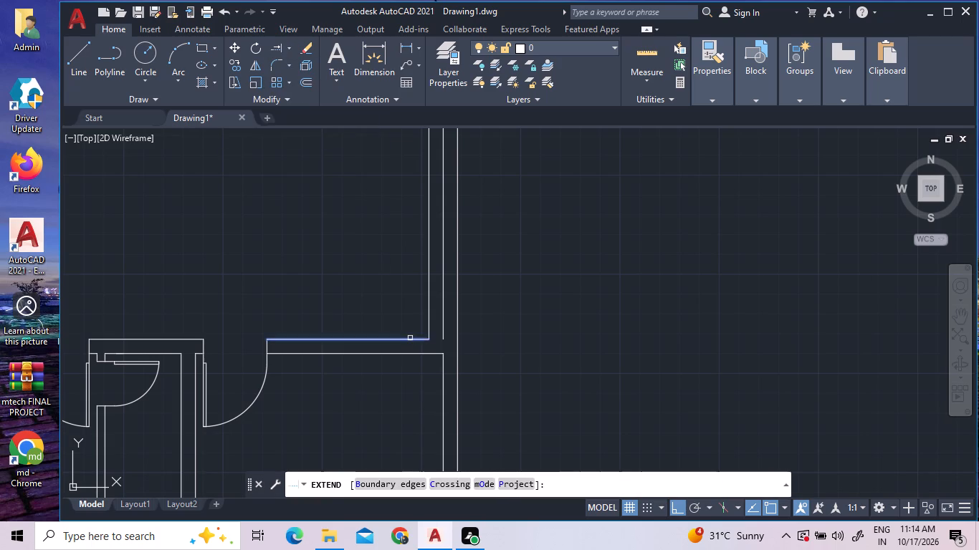
{"action": "triple_click", "coordinate": [414, 339]}
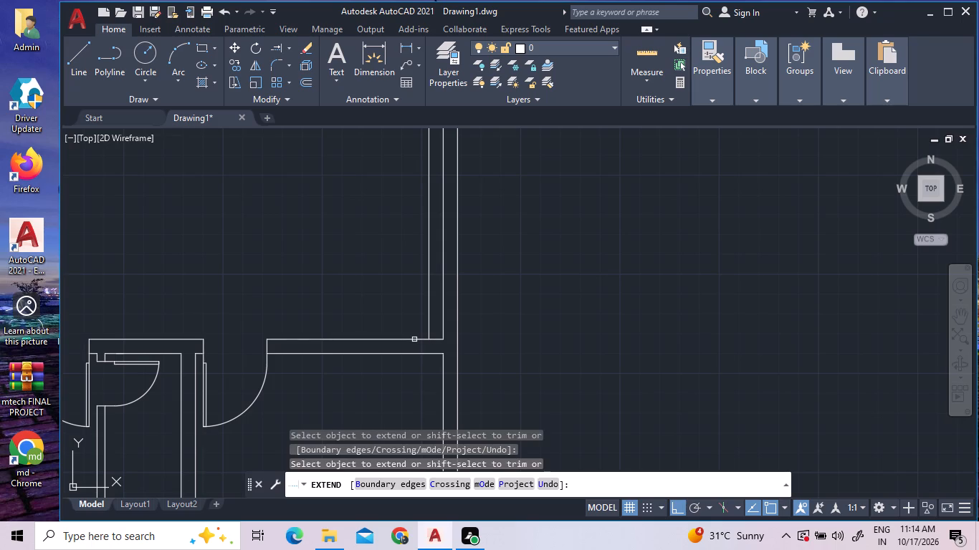
{"action": "right_click", "coordinate": [310, 254]}
{"action": "left_click", "coordinate": [326, 264]}
Check the dimensions of the large hall and the right exterior wall with a quick measurement.
{"action": "scroll", "coordinate": [330, 263], "scroll_direction": "down", "scroll_amount": 1}
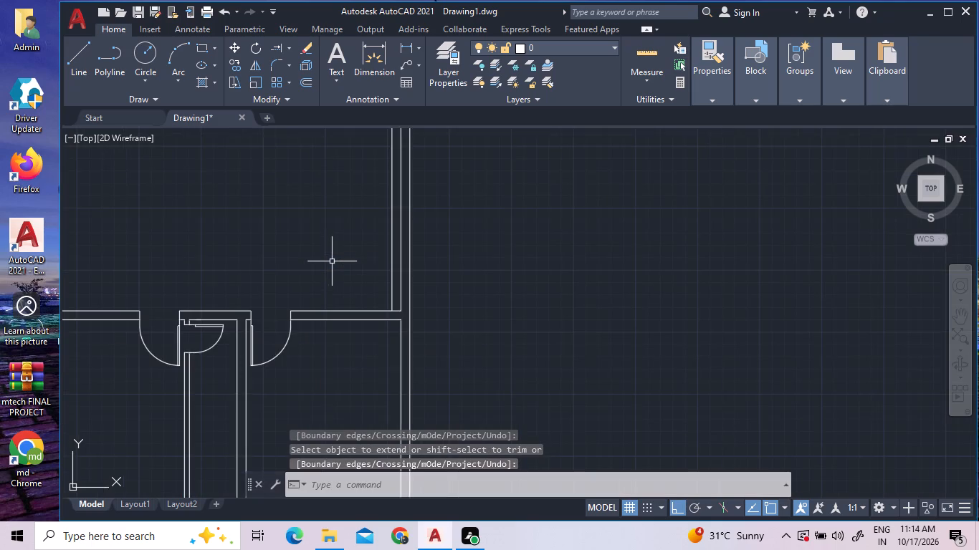
{"action": "scroll", "coordinate": [332, 261], "scroll_direction": "down", "scroll_amount": 1}
{"action": "scroll", "coordinate": [243, 308], "scroll_direction": "up", "scroll_amount": 6}
{"action": "scroll", "coordinate": [242, 273], "scroll_direction": "down", "scroll_amount": 6}
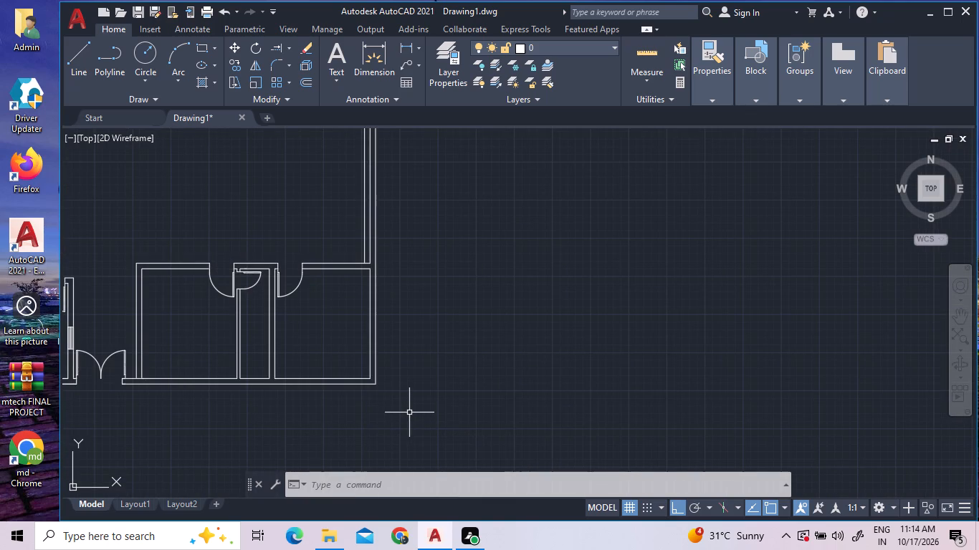
{"action": "scroll", "coordinate": [436, 413], "scroll_direction": "down", "scroll_amount": 2}
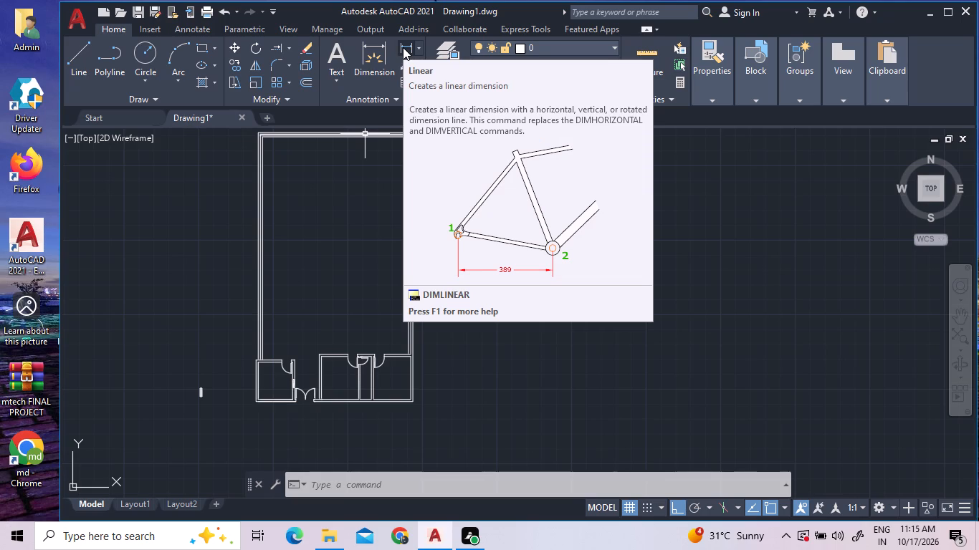
{"action": "left_click", "coordinate": [657, 54]}
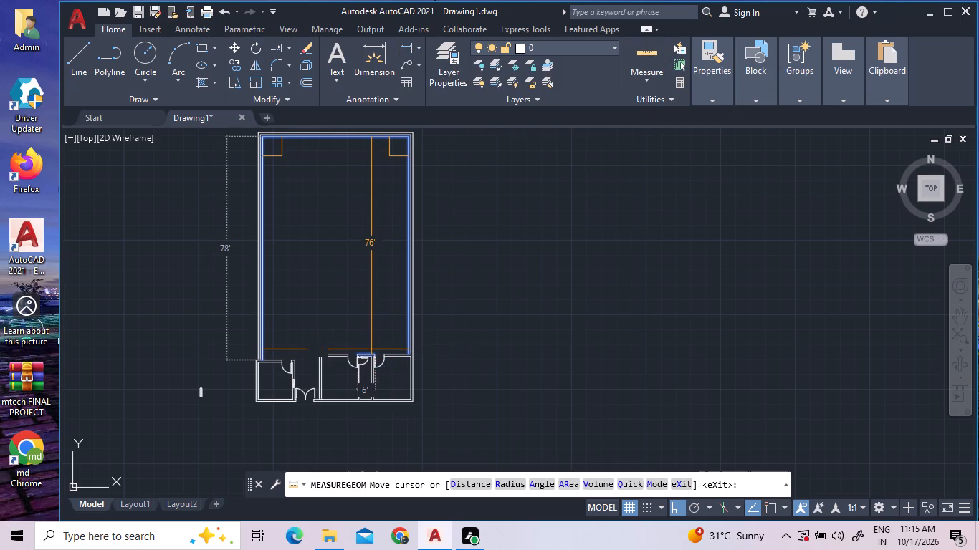
{"action": "right_click", "coordinate": [495, 313]}
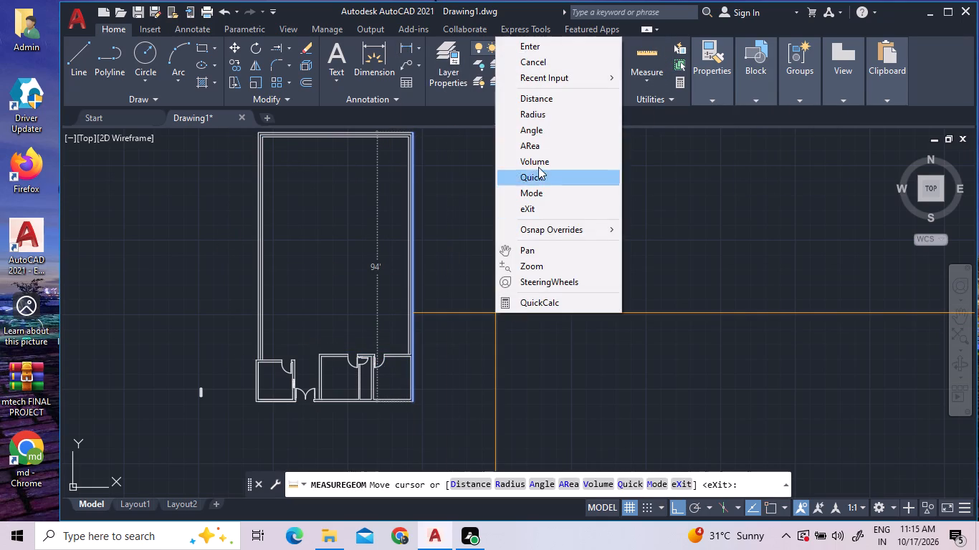
{"action": "left_click", "coordinate": [545, 51]}
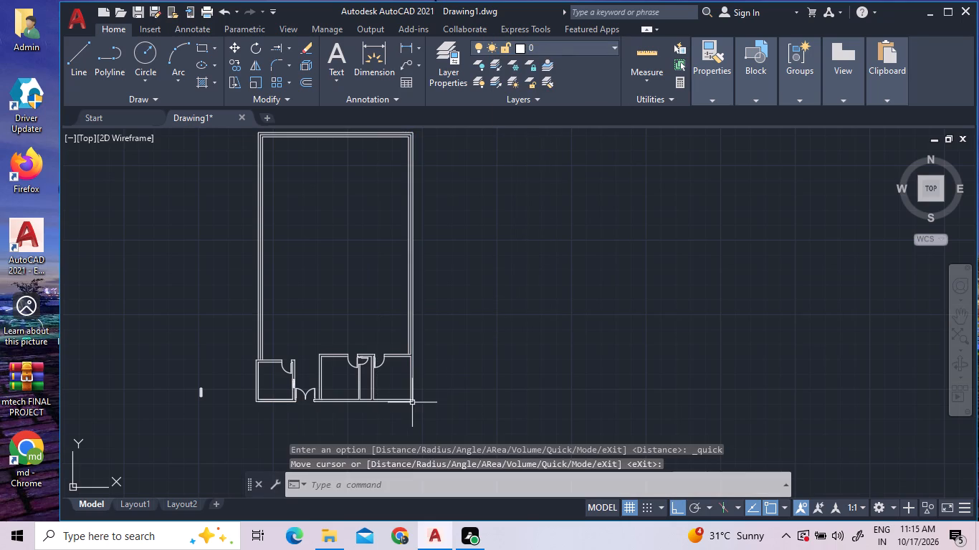
Draw a vertical line in the empty area right of the plan, running past the level of the bottom wall.
{"action": "scroll", "coordinate": [414, 410], "scroll_direction": "up", "scroll_amount": 2}
{"action": "scroll", "coordinate": [457, 375], "scroll_direction": "down", "scroll_amount": 1}
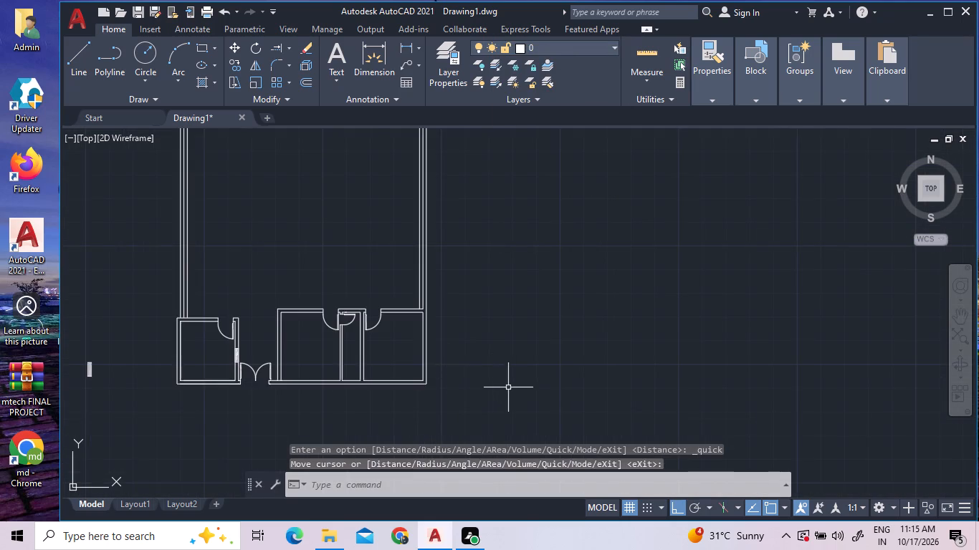
{"action": "scroll", "coordinate": [506, 390], "scroll_direction": "up", "scroll_amount": 1}
{"action": "scroll", "coordinate": [436, 405], "scroll_direction": "up", "scroll_amount": 1}
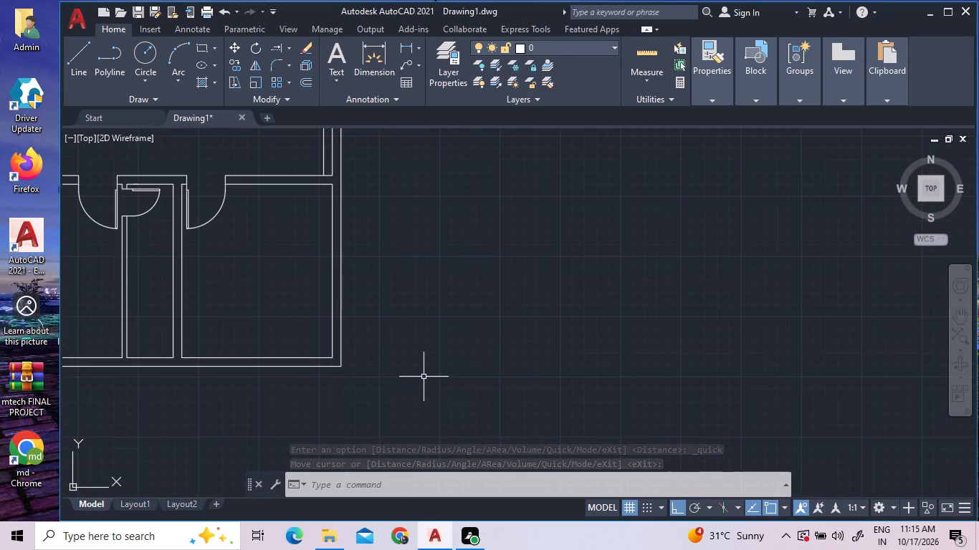
{"action": "scroll", "coordinate": [413, 375], "scroll_direction": "down", "scroll_amount": 3}
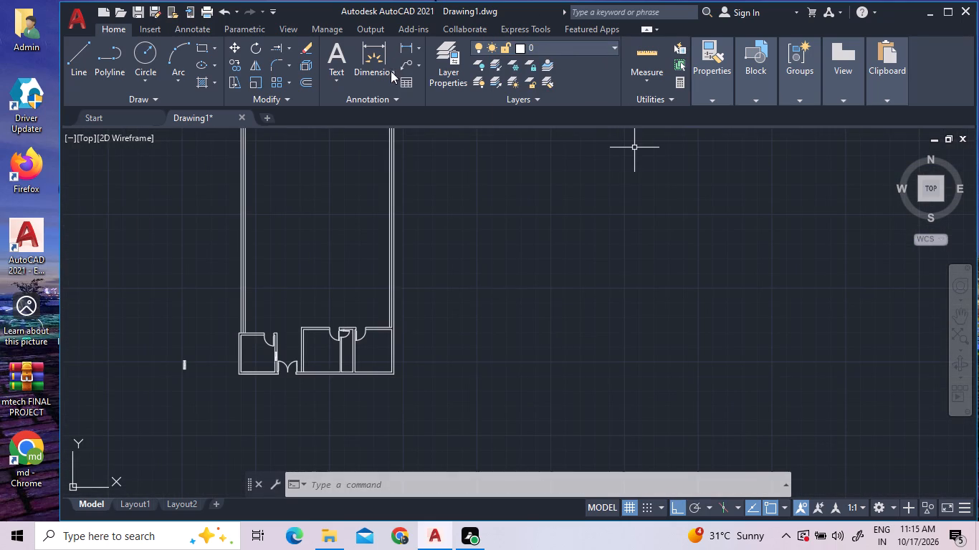
{"action": "left_click", "coordinate": [67, 67]}
{"action": "left_click", "coordinate": [558, 276]}
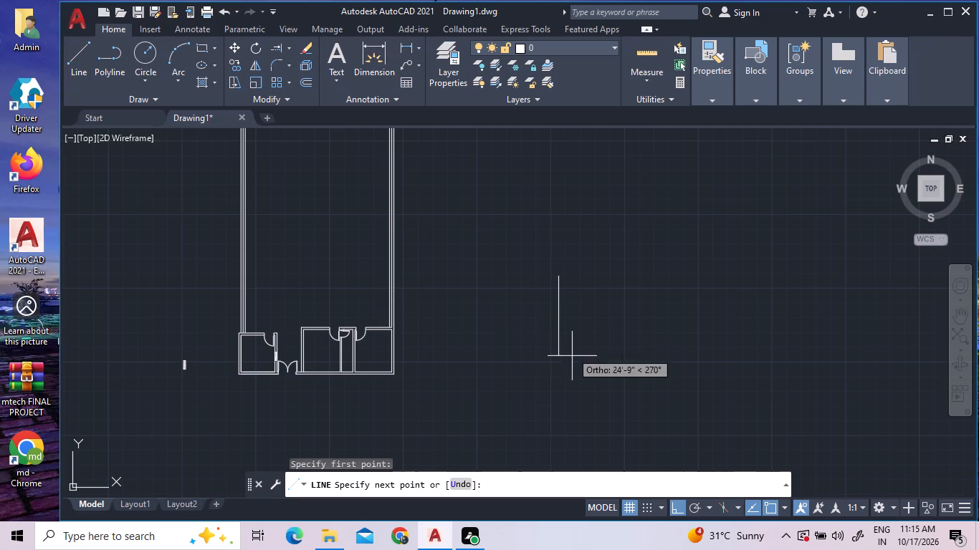
{"action": "double_click", "coordinate": [568, 420]}
{"action": "right_click", "coordinate": [629, 330]}
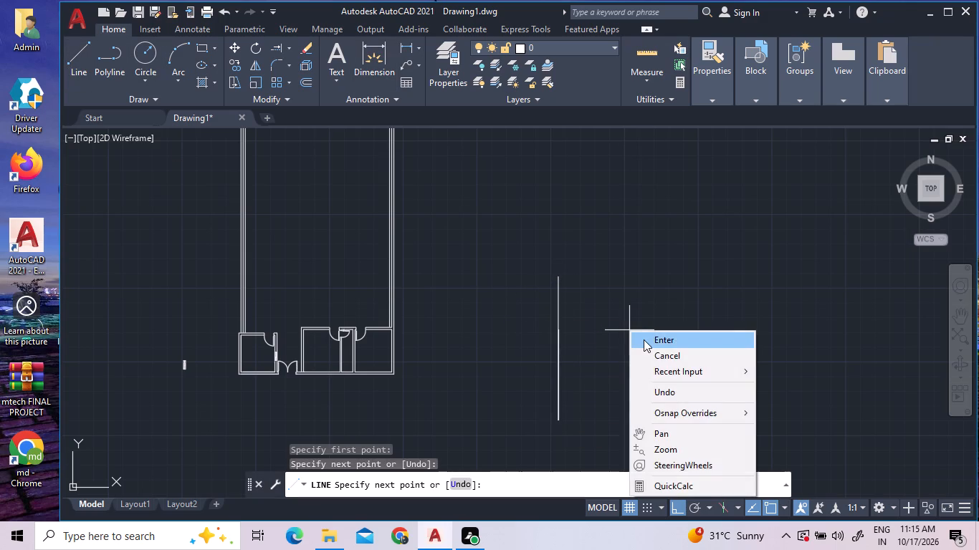
{"action": "left_click", "coordinate": [644, 339]}
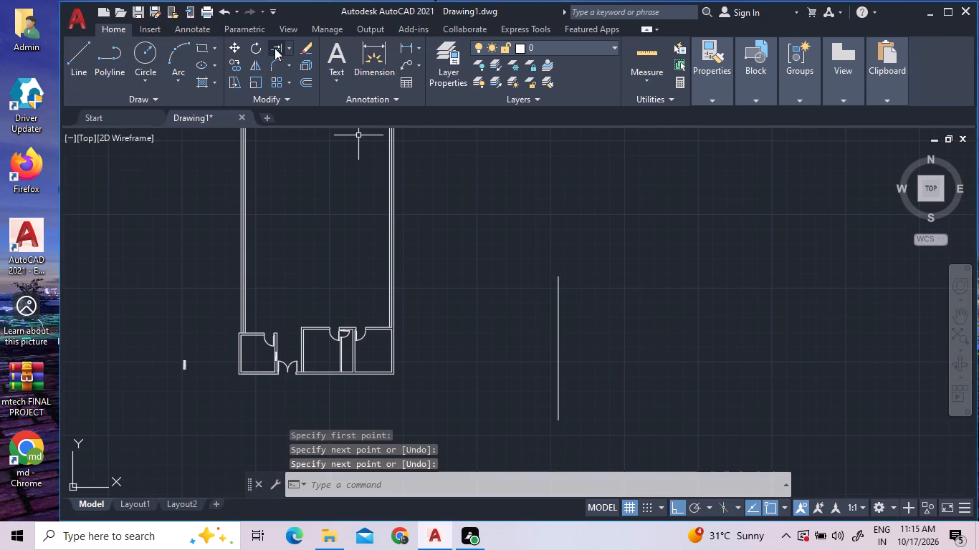
Extend both lines of the right room's bottom wall outward to the vertical line right of the plan.
{"action": "left_click", "coordinate": [274, 48]}
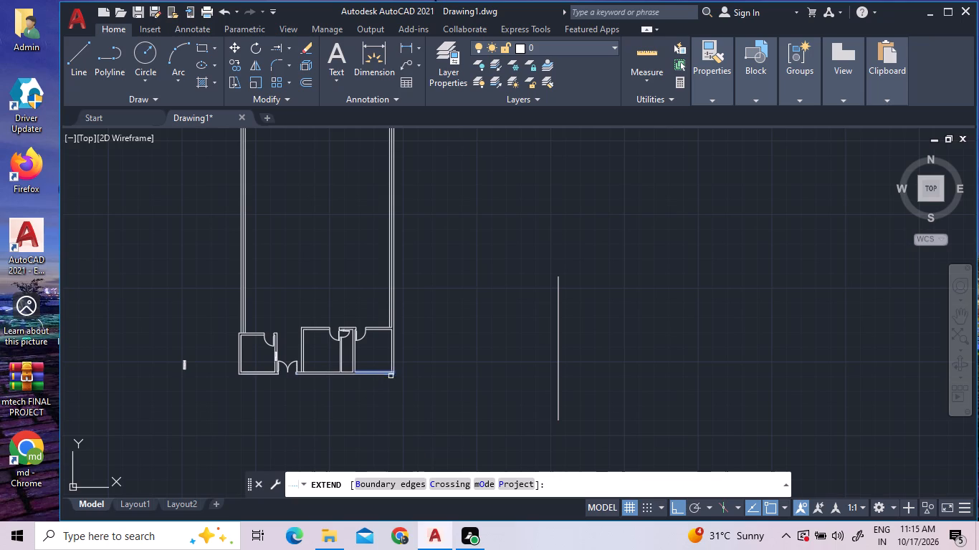
{"action": "double_click", "coordinate": [391, 376]}
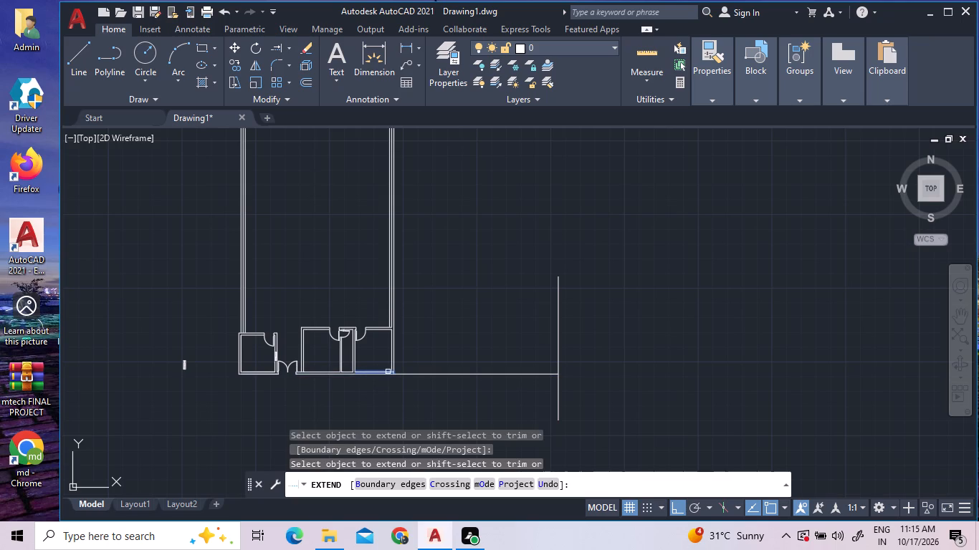
{"action": "scroll", "coordinate": [391, 371], "scroll_direction": "up", "scroll_amount": 2}
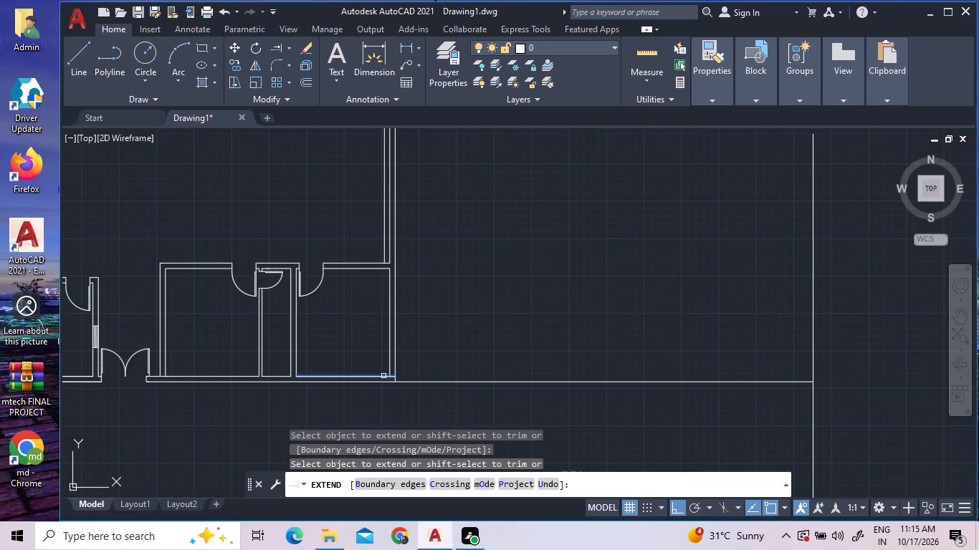
{"action": "left_click", "coordinate": [381, 377]}
{"action": "left_click", "coordinate": [381, 377]}
{"action": "scroll", "coordinate": [381, 377], "scroll_direction": "down", "scroll_amount": 1}
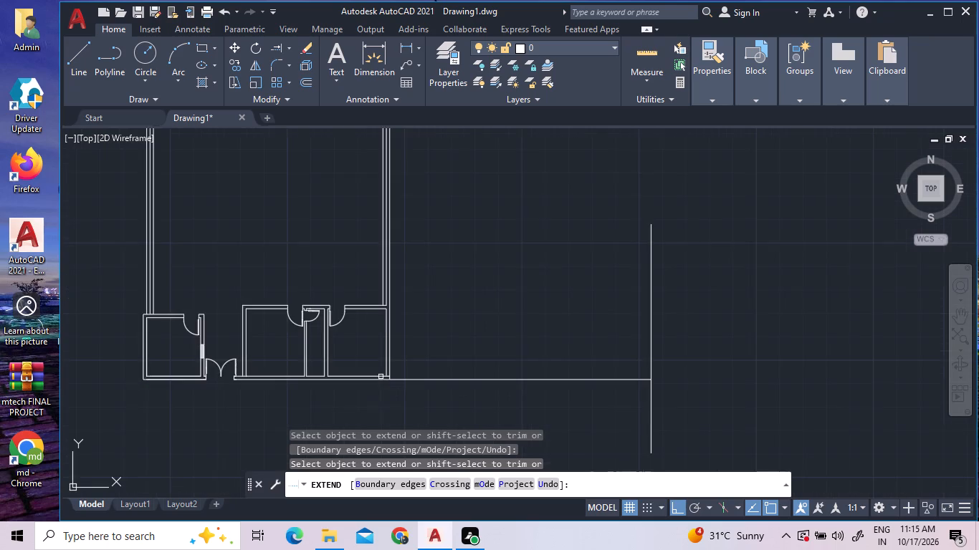
{"action": "scroll", "coordinate": [381, 377], "scroll_direction": "down", "scroll_amount": 1}
{"action": "double_click", "coordinate": [381, 377]}
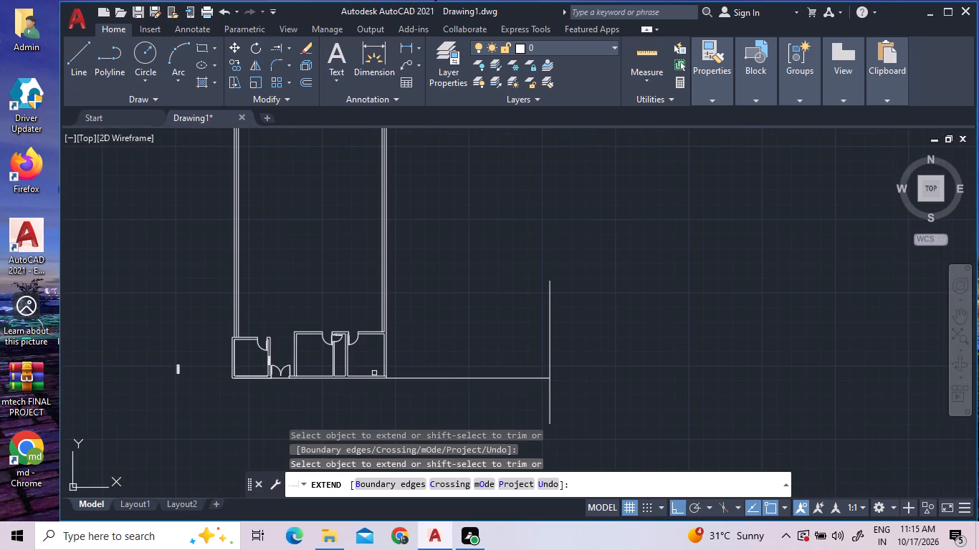
{"action": "double_click", "coordinate": [376, 376]}
{"action": "right_click", "coordinate": [505, 324]}
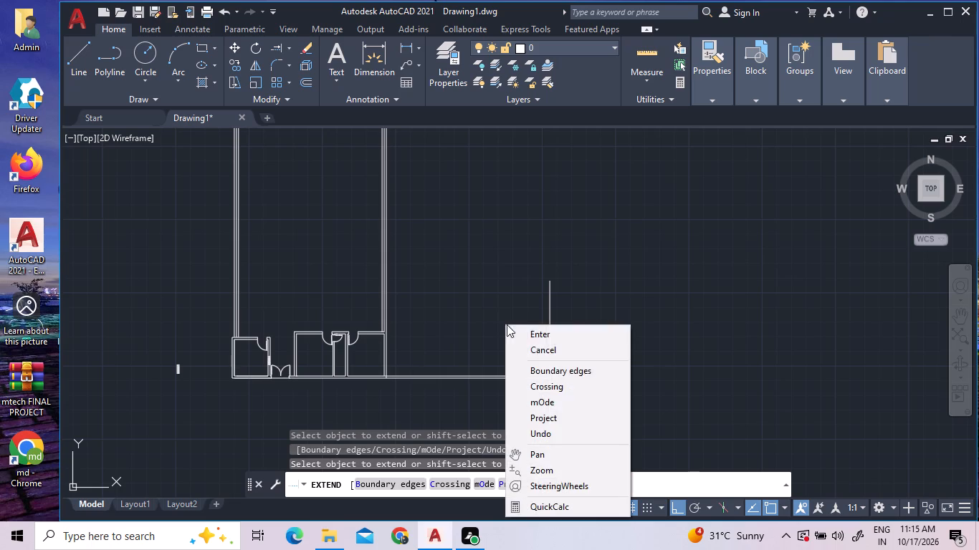
{"action": "left_click", "coordinate": [530, 337]}
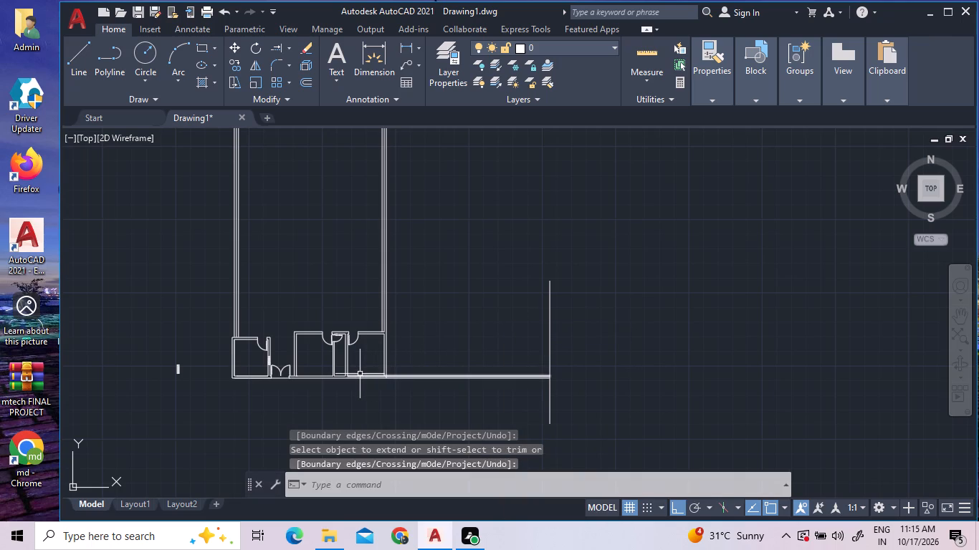
Check the dimensions of the open area between the right exterior wall and the far vertical line with a quick measurement.
{"action": "scroll", "coordinate": [346, 372], "scroll_direction": "up", "scroll_amount": 2}
{"action": "left_click", "coordinate": [657, 49]}
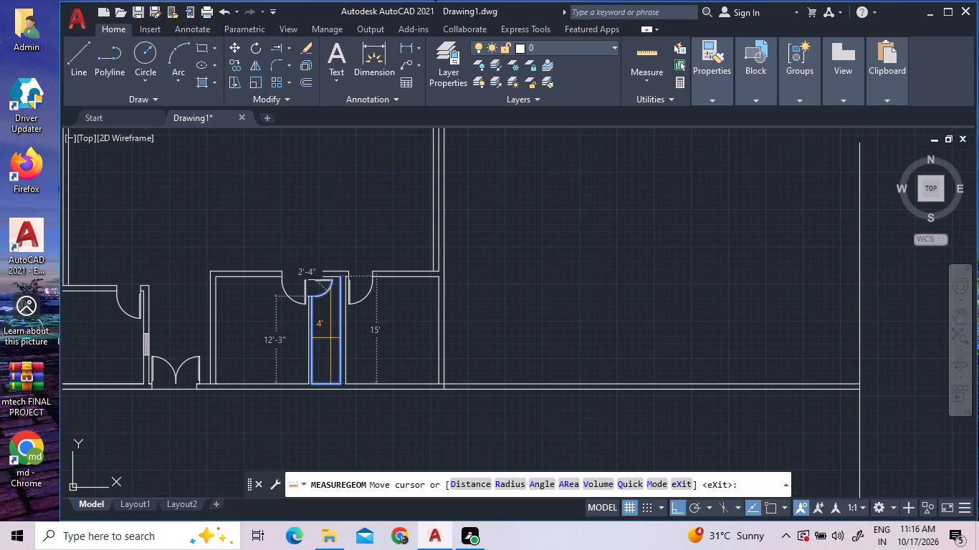
{"action": "right_click", "coordinate": [622, 330]}
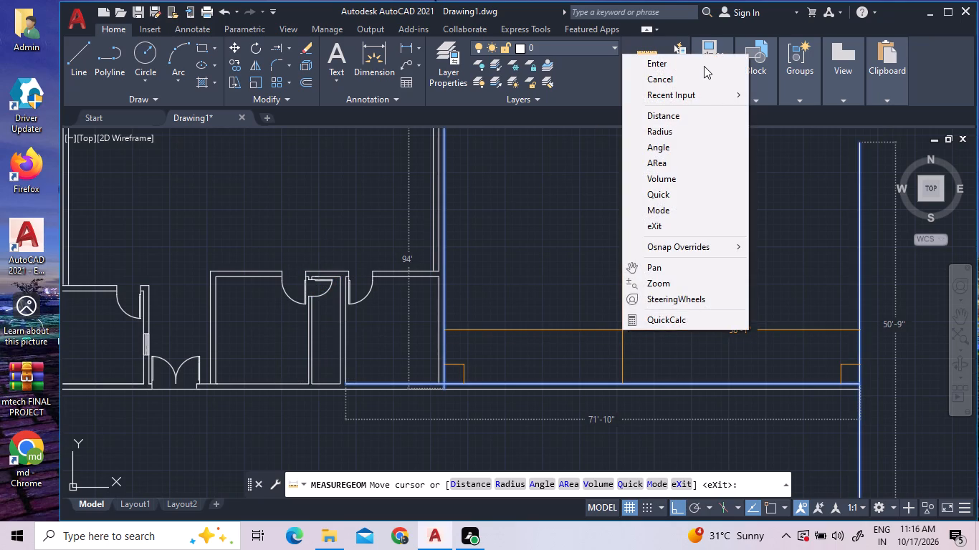
{"action": "left_click", "coordinate": [704, 66]}
{"action": "left_click", "coordinate": [582, 286]}
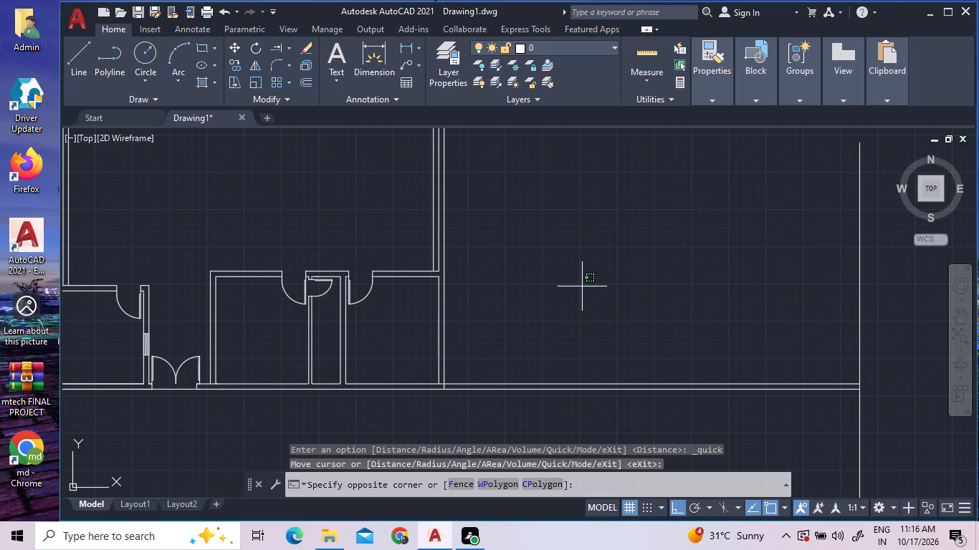
{"action": "left_click", "coordinate": [533, 300]}
{"action": "right_click", "coordinate": [533, 300]}
{"action": "left_click", "coordinate": [536, 301]}
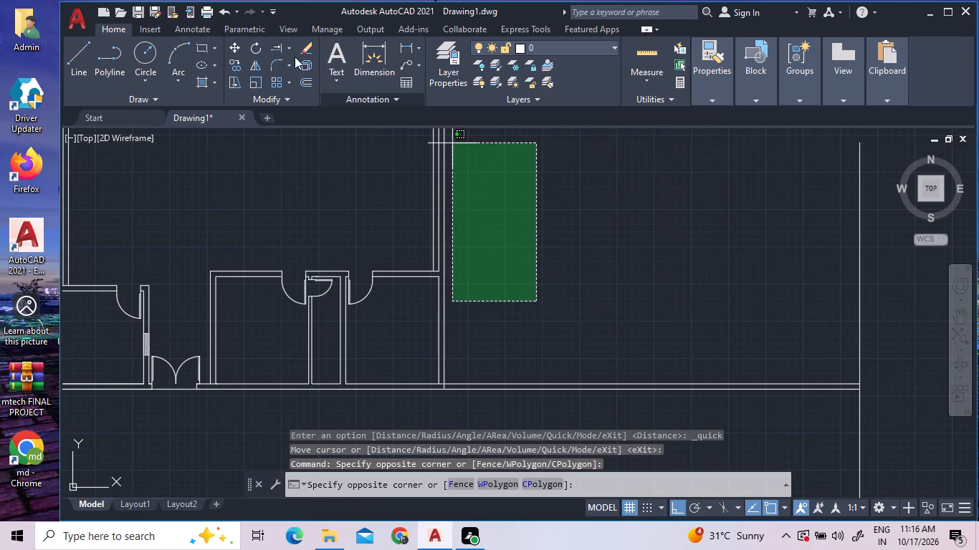
{"action": "left_click", "coordinate": [571, 178]}
Offset the inner line of the extended bottom wall 4' upward.
{"action": "left_click", "coordinate": [305, 82]}
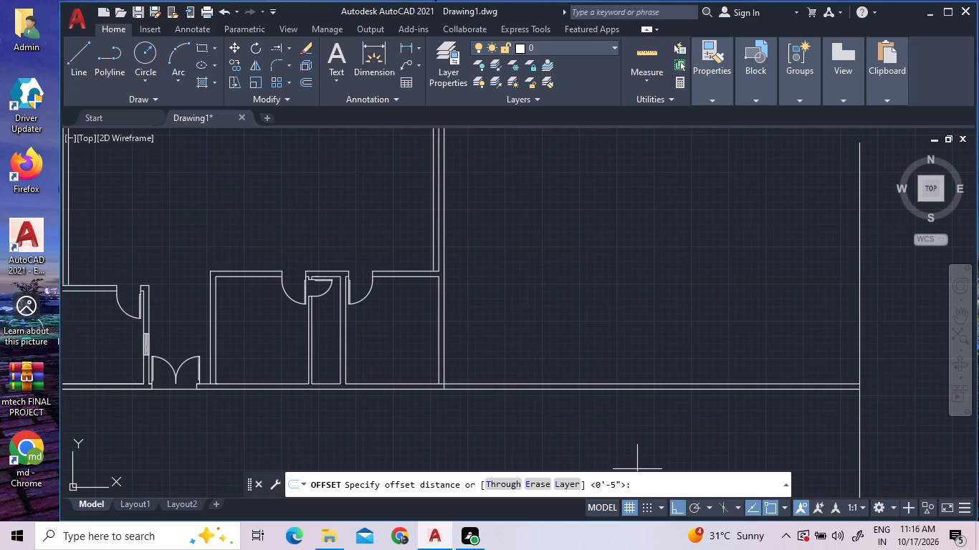
{"action": "type", "text": "4'"}
{"action": "key", "text": "Return"}
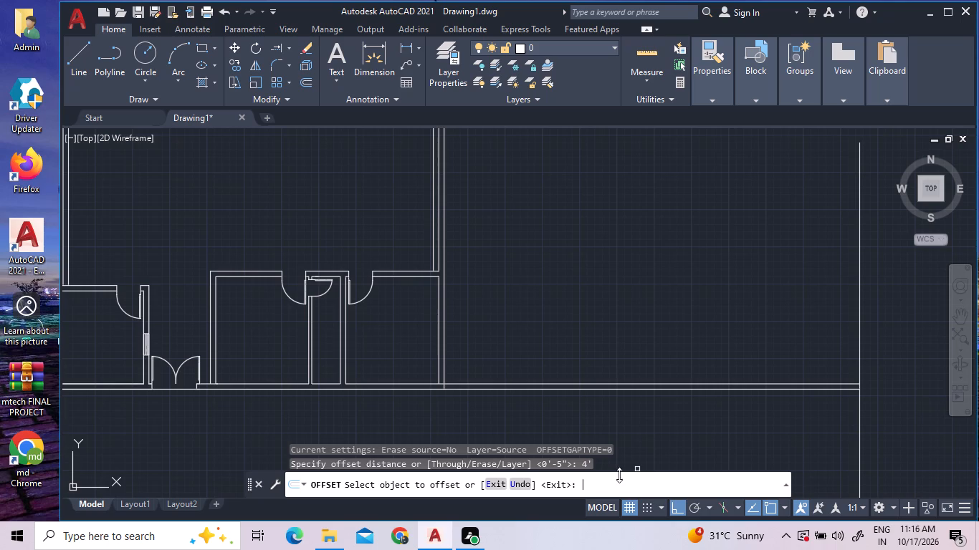
{"action": "left_click", "coordinate": [570, 383]}
{"action": "left_click", "coordinate": [568, 365]}
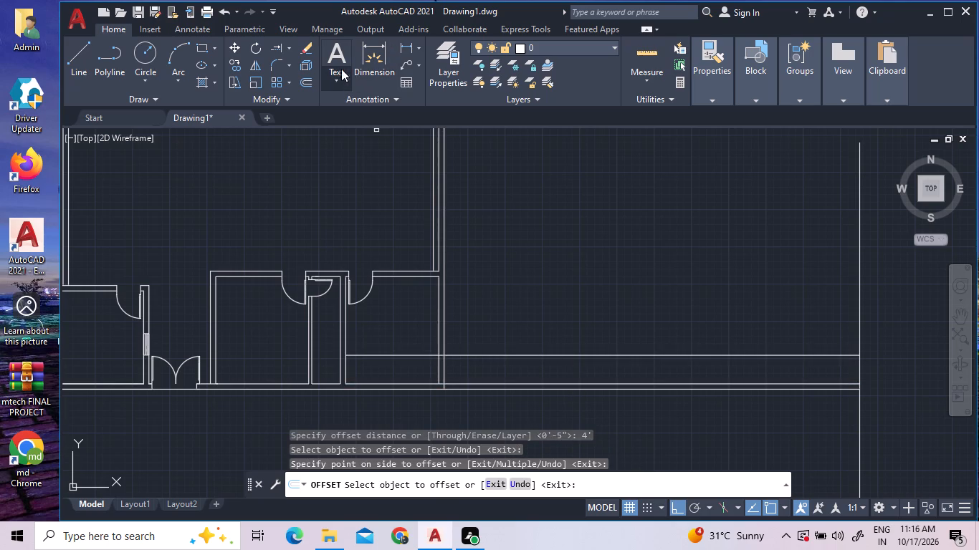
Offset the new horizontal line 5" upward to give the new wall its thickness.
{"action": "left_click", "coordinate": [303, 85]}
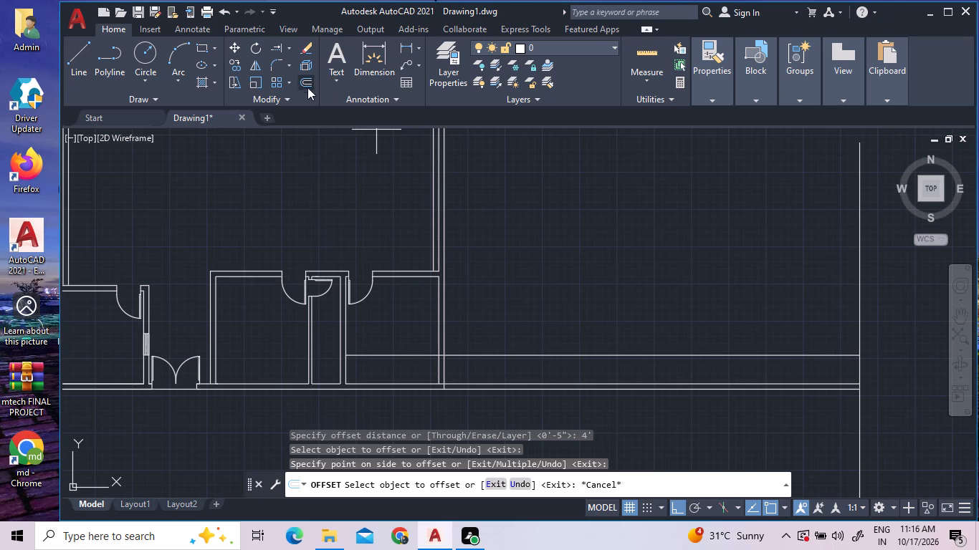
{"action": "type", "text": "5\""}
{"action": "key", "text": "Return"}
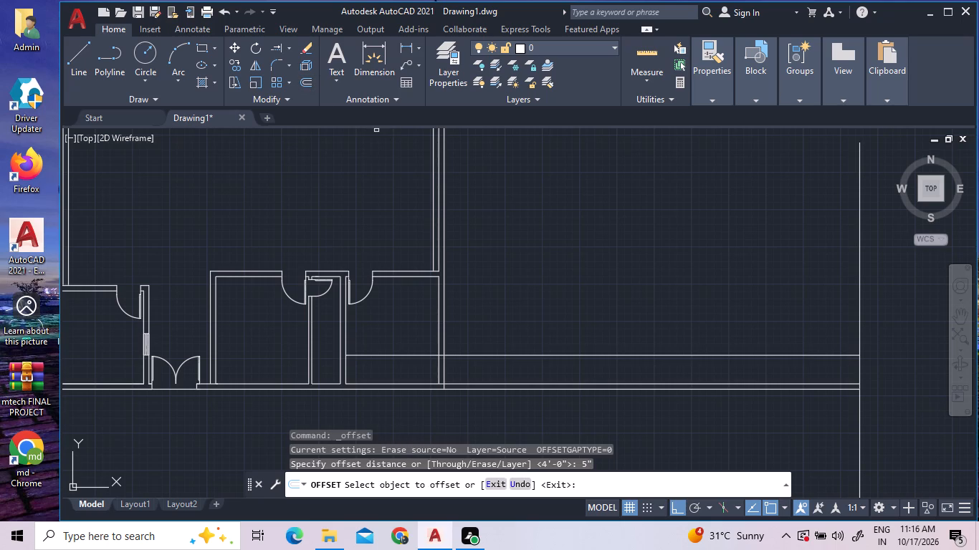
{"action": "left_click", "coordinate": [530, 355]}
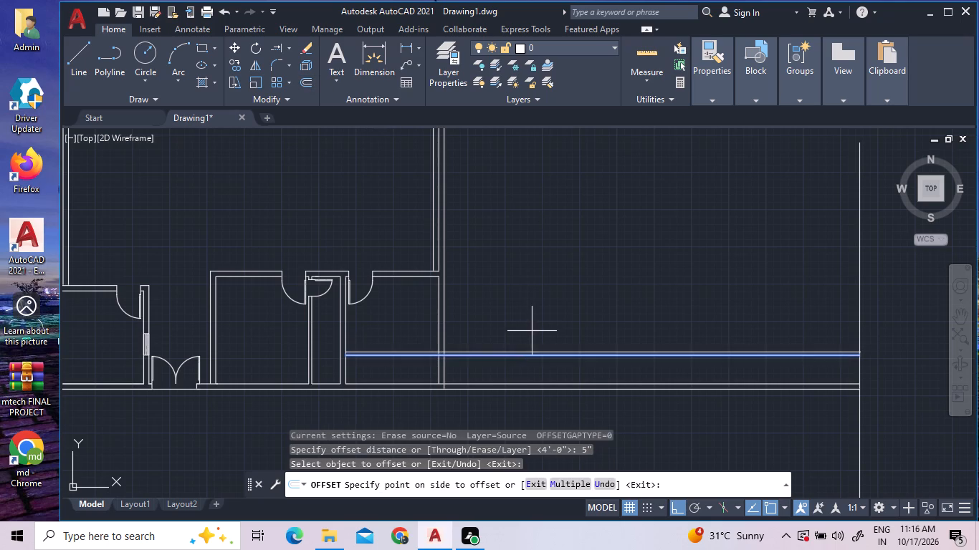
{"action": "left_click", "coordinate": [532, 328]}
{"action": "key", "text": "o"}
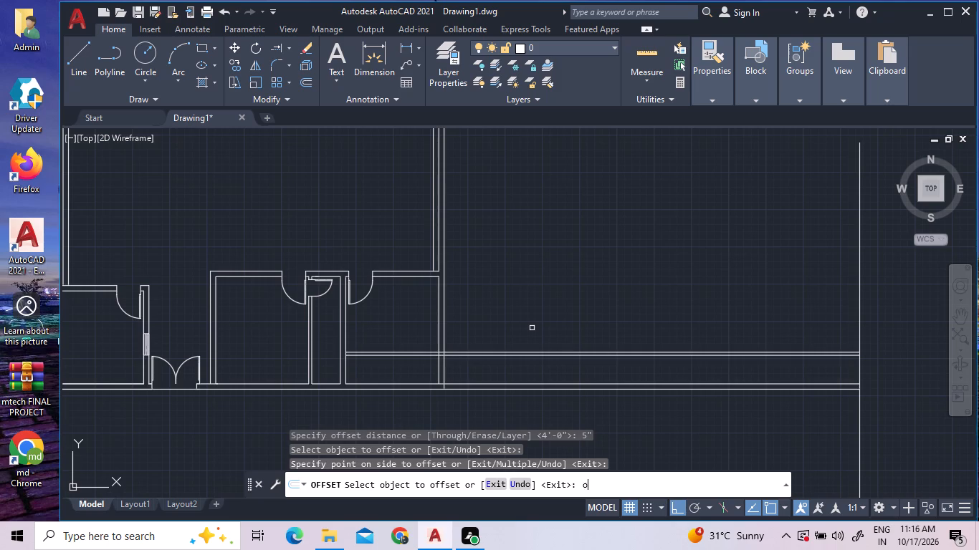
{"action": "key", "text": "Return"}
{"action": "key", "text": "Escape"}
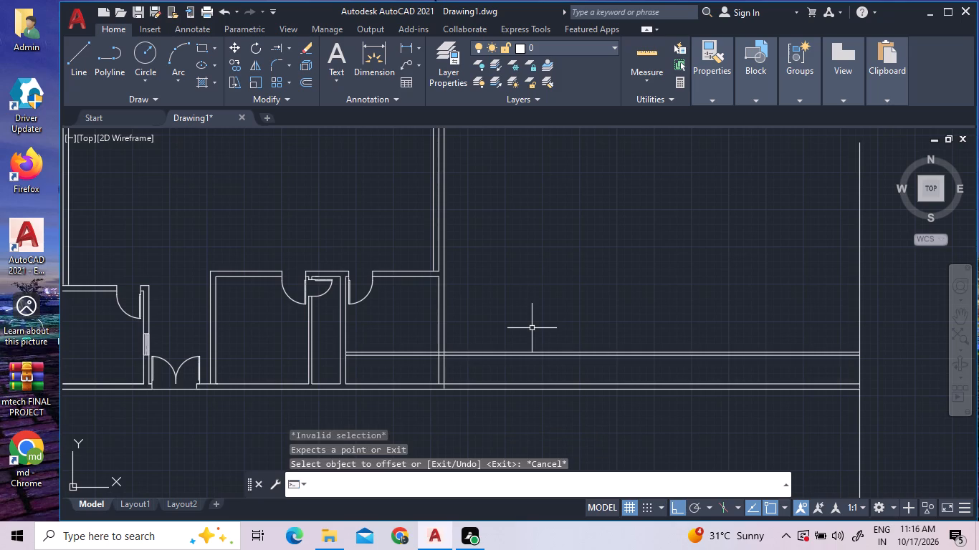
Offset the outer line of the right exterior wall 7' outward, away from the building.
{"action": "key", "text": "o"}
{"action": "key", "text": "Return"}
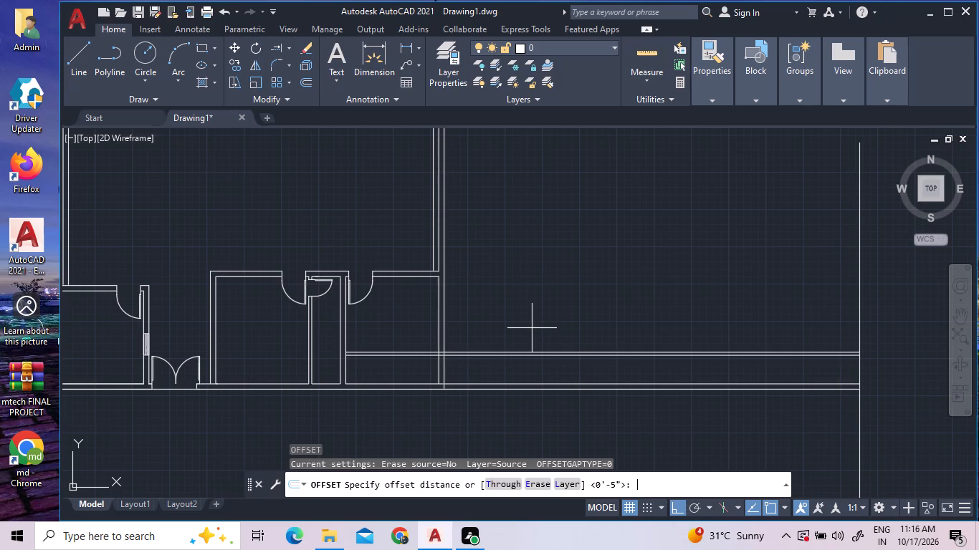
{"action": "type", "text": "7'"}
{"action": "key", "text": "Return"}
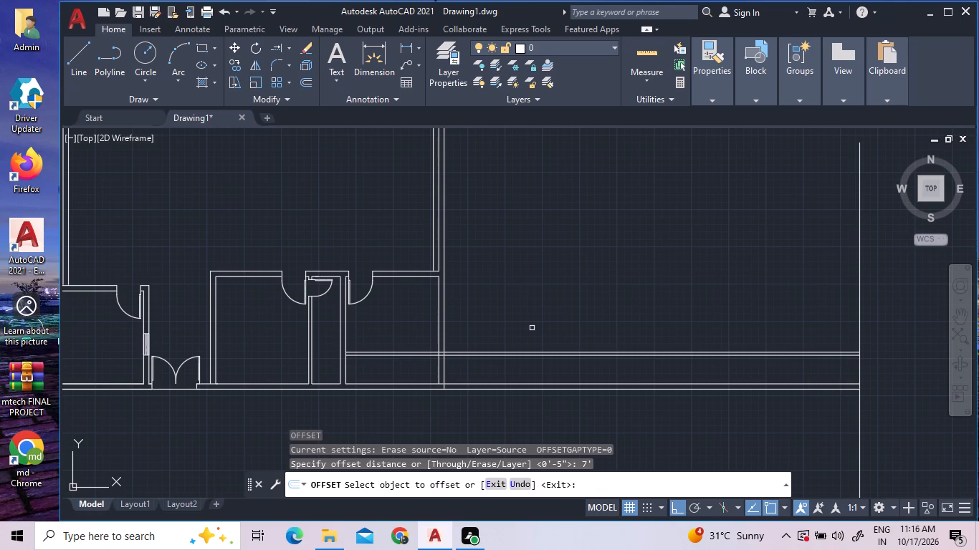
{"action": "left_click", "coordinate": [443, 317]}
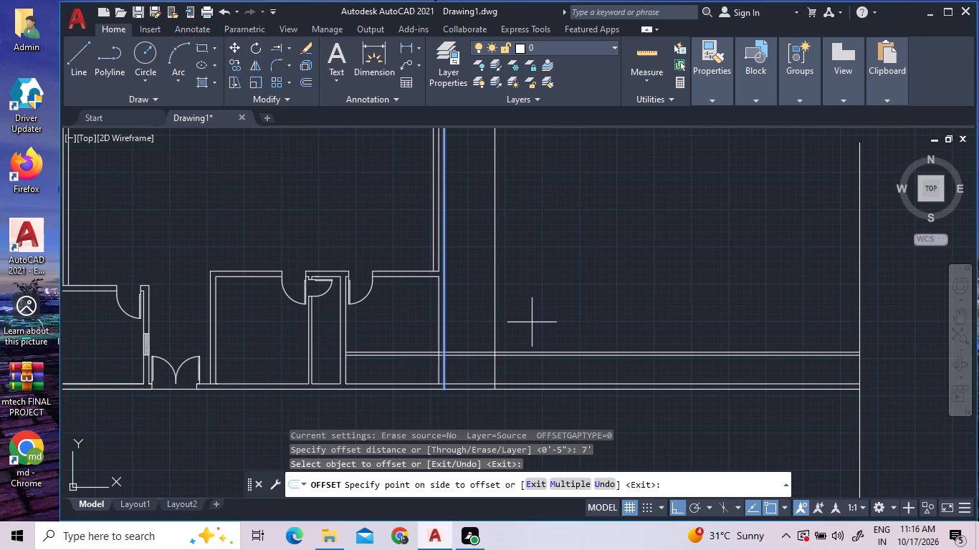
{"action": "left_click", "coordinate": [532, 322]}
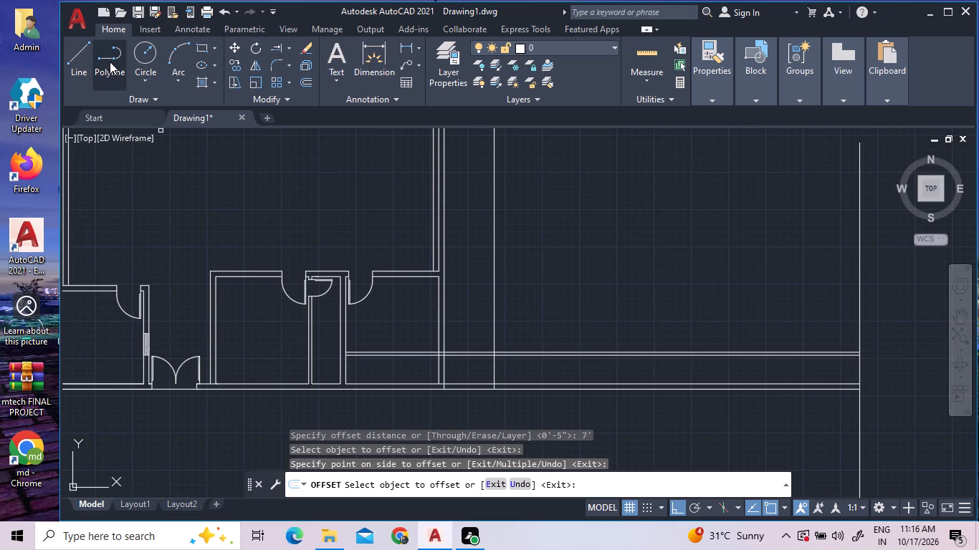
Offset the new vertical line 5" further outward to form the second face of the wall.
{"action": "double_click", "coordinate": [310, 76]}
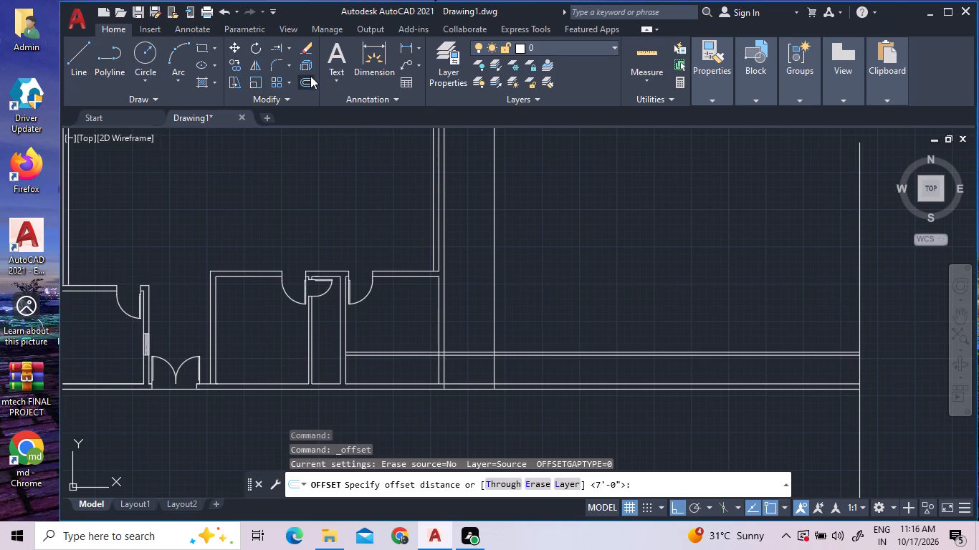
{"action": "type", "text": "5\""}
{"action": "key", "text": "Return"}
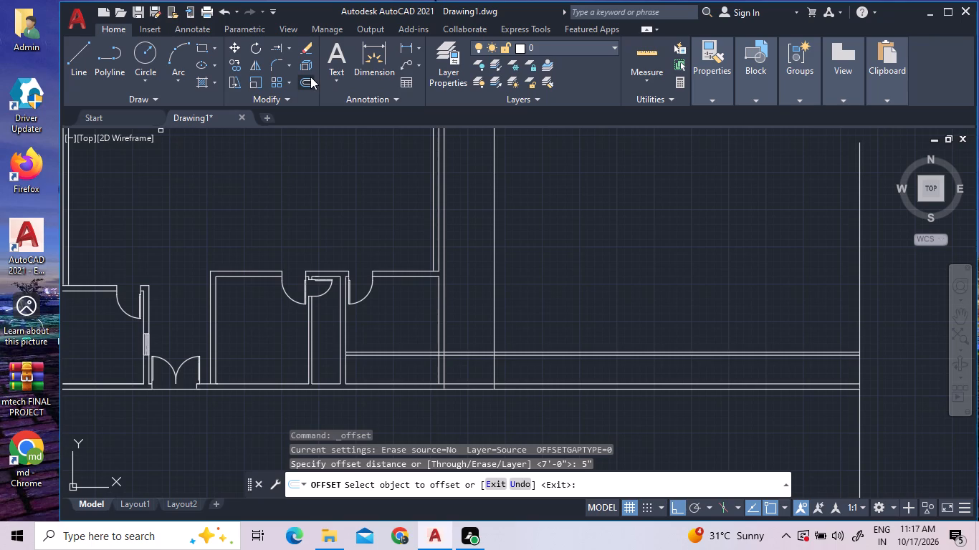
{"action": "key", "text": "u"}
{"action": "key", "text": "Return"}
{"action": "key", "text": "9"}
{"action": "key", "text": "shift+quotedbl"}
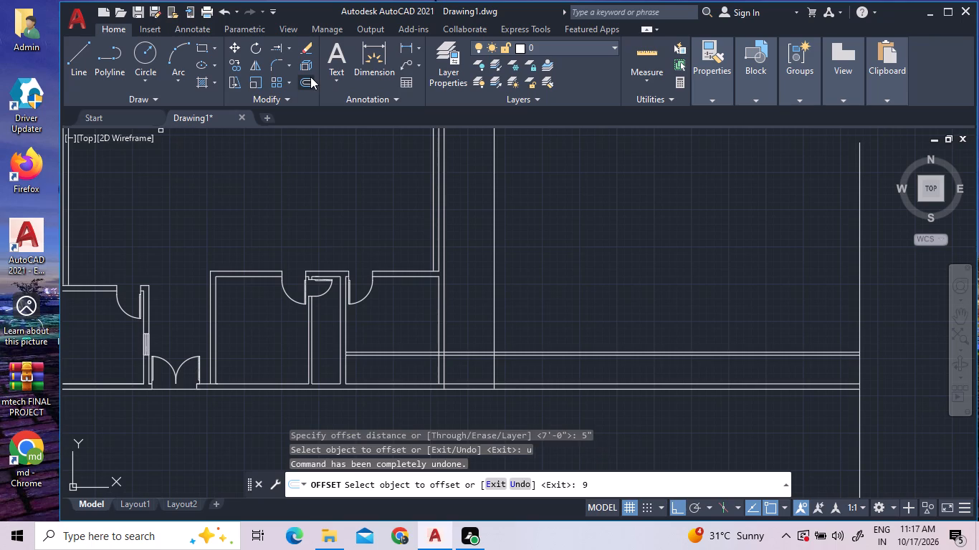
{"action": "key", "text": "Return"}
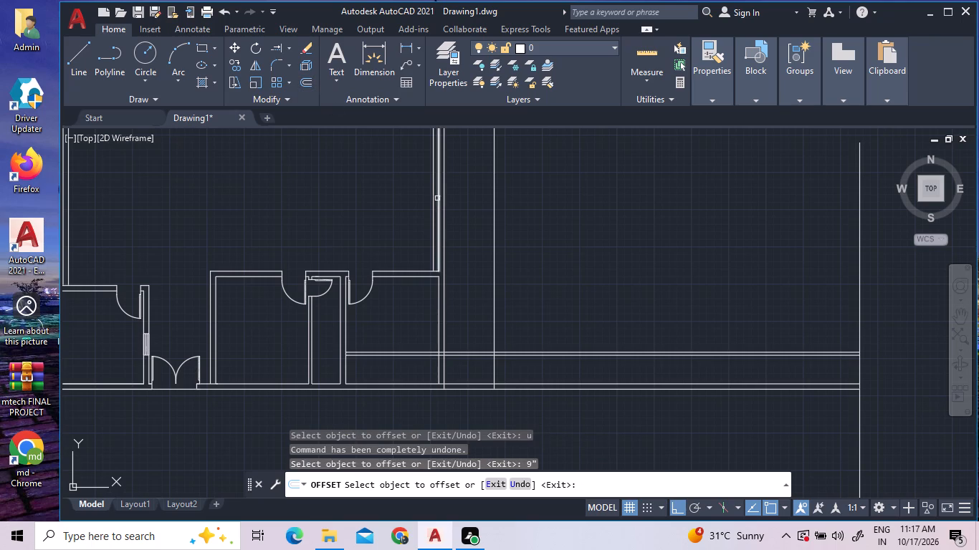
{"action": "left_click", "coordinate": [495, 225]}
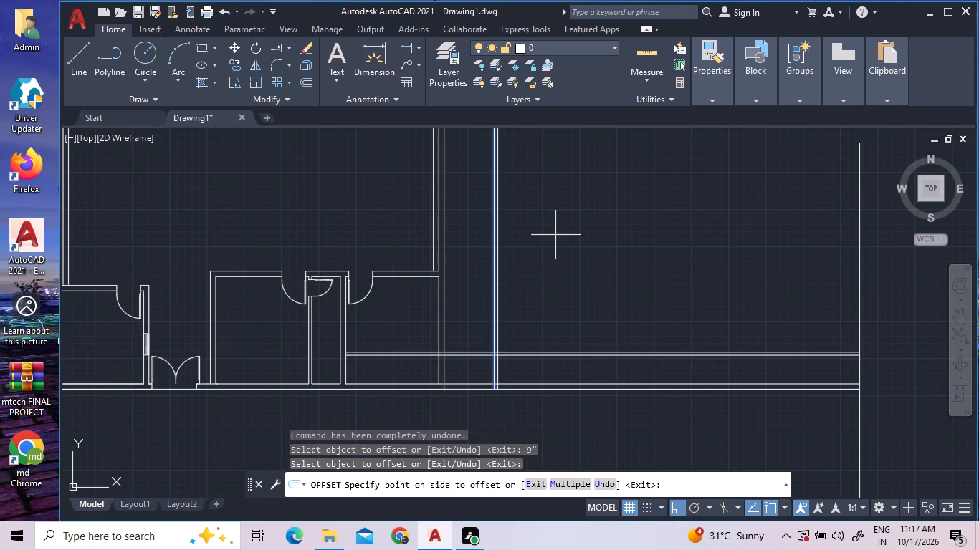
{"action": "left_click", "coordinate": [555, 235]}
{"action": "right_click", "coordinate": [541, 261]}
{"action": "left_click", "coordinate": [603, 271]}
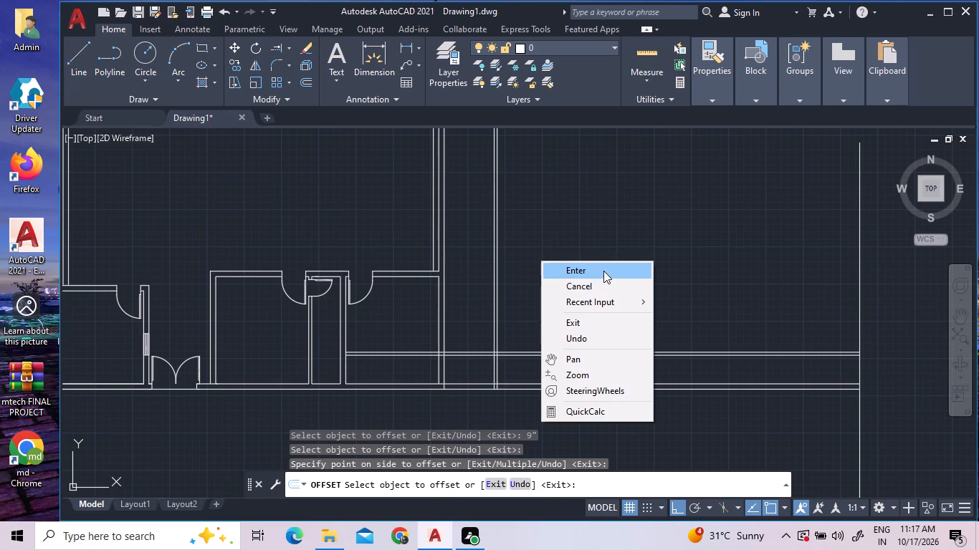
Trim the new horizontal wall back to the right exterior wall's outer line and open that outer line between the wall's two faces.
{"action": "left_click", "coordinate": [288, 43]}
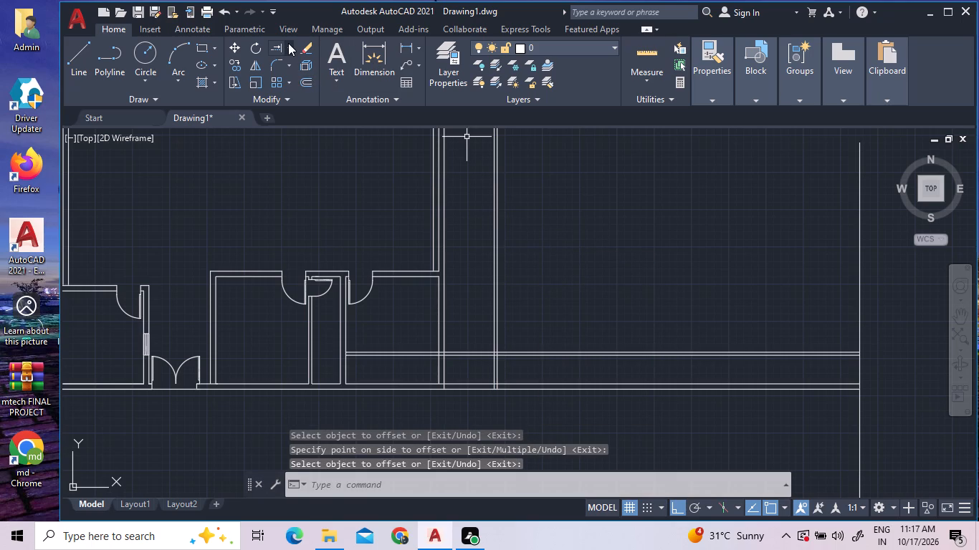
{"action": "left_click", "coordinate": [294, 64]}
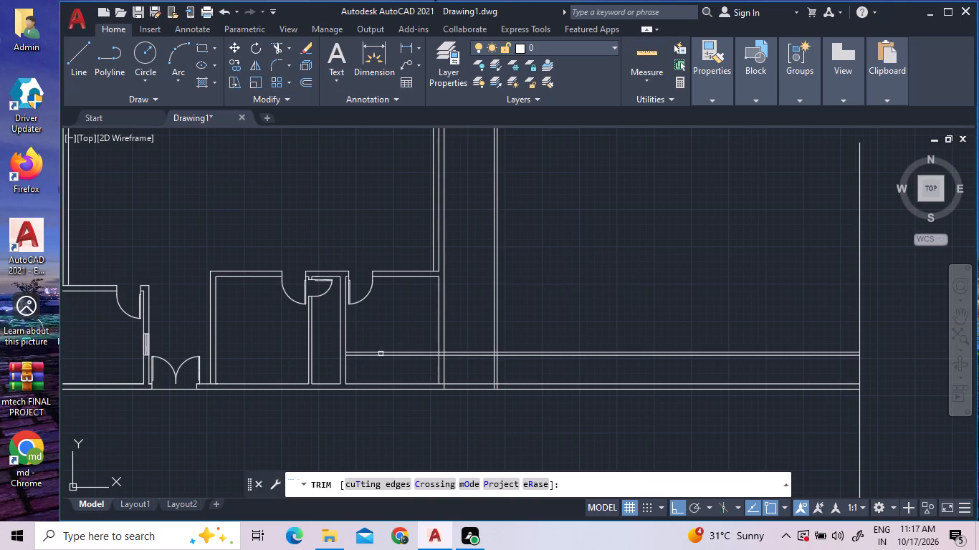
{"action": "left_click", "coordinate": [377, 358]}
{"action": "left_click", "coordinate": [374, 339]}
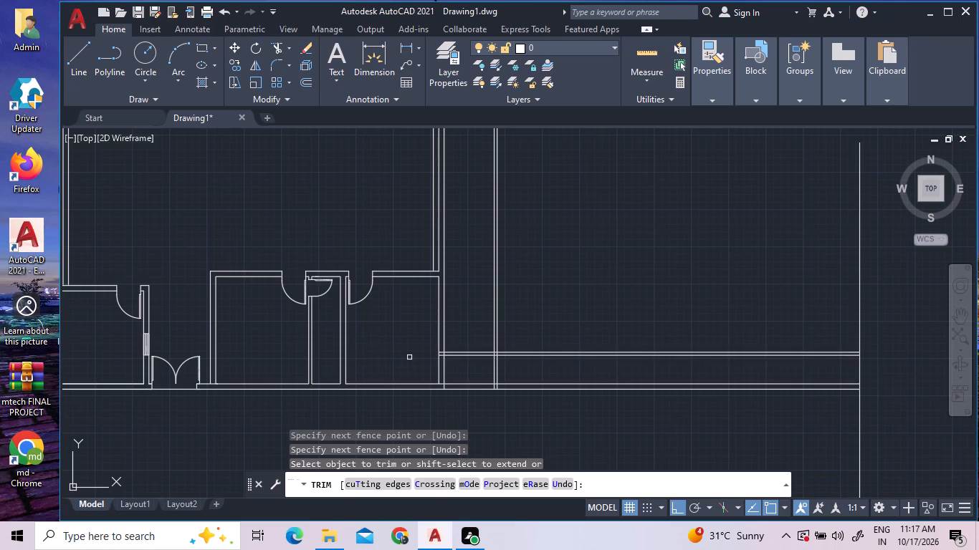
{"action": "scroll", "coordinate": [432, 365], "scroll_direction": "up", "scroll_amount": 3}
{"action": "double_click", "coordinate": [465, 334]}
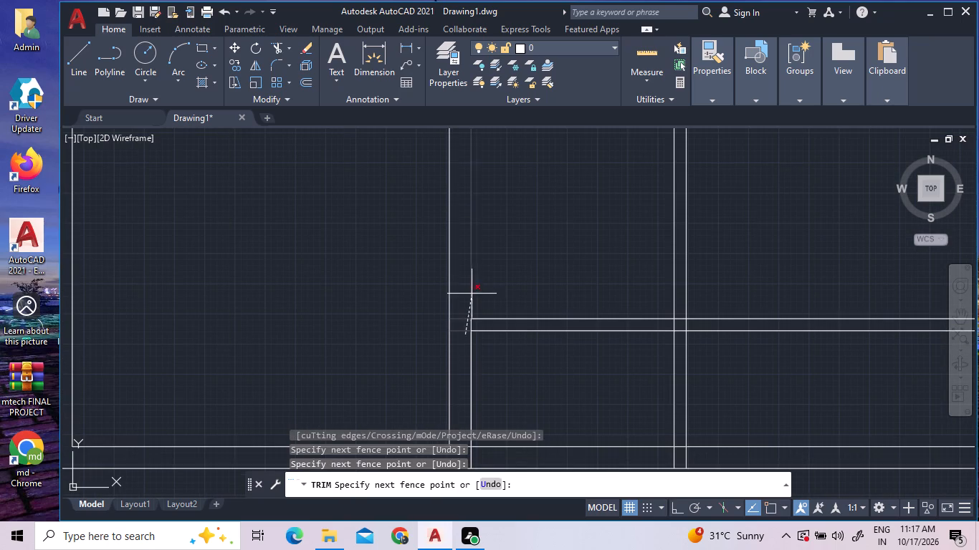
{"action": "left_click", "coordinate": [463, 299]}
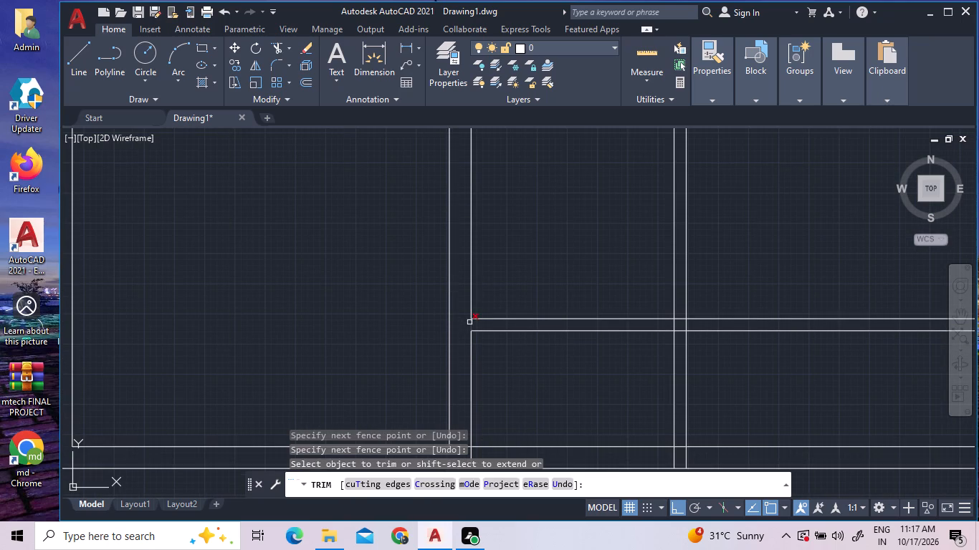
{"action": "left_click", "coordinate": [473, 325]}
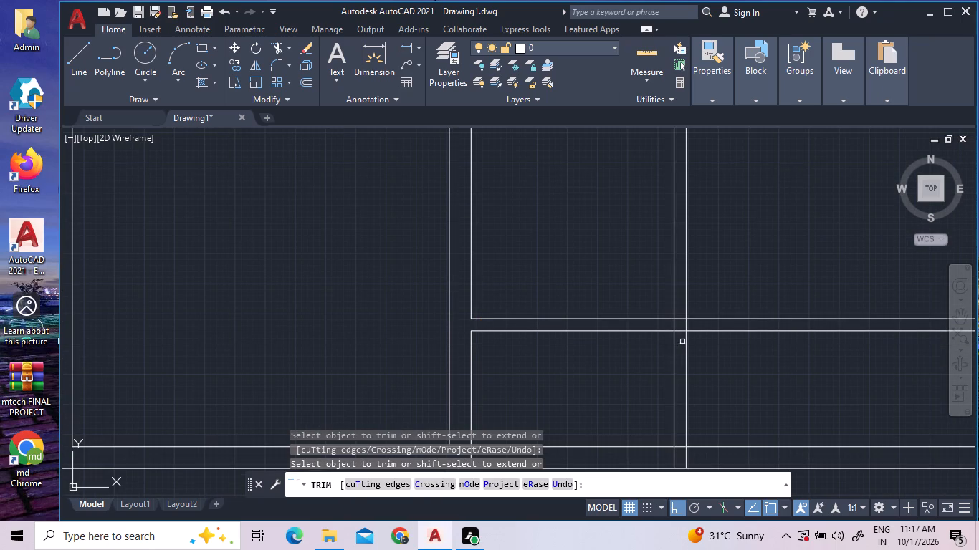
At the crossing of the new walls, trim the horizontal lines between the vertical pair and open the vertical line nearest the building.
{"action": "left_click", "coordinate": [682, 342]}
{"action": "left_click", "coordinate": [681, 315]}
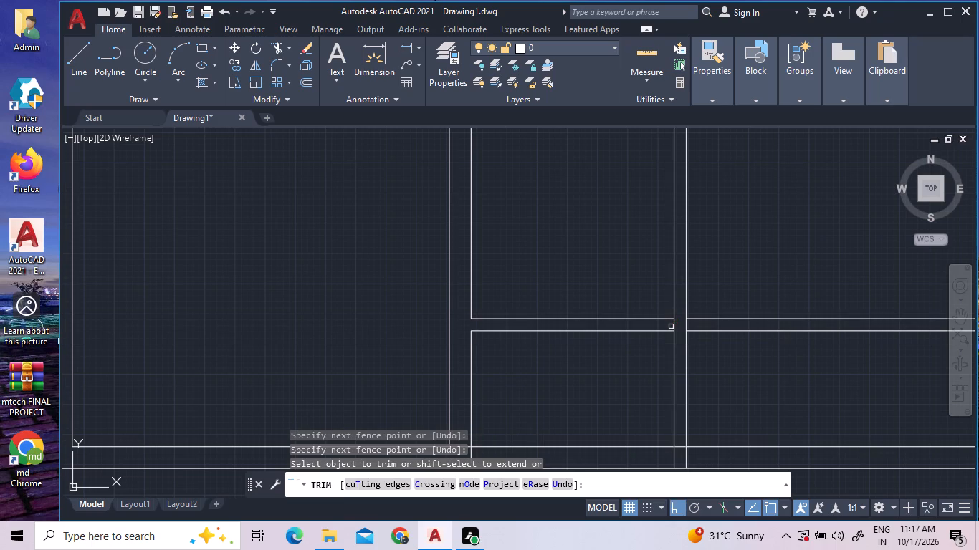
{"action": "double_click", "coordinate": [671, 326]}
{"action": "left_click", "coordinate": [679, 322]}
Trim the vertical wall lines out of the bottom wall's thickness and open its inner line at the right exterior wall and the new wall.
{"action": "scroll", "coordinate": [660, 387], "scroll_direction": "down", "scroll_amount": 2}
{"action": "scroll", "coordinate": [660, 423], "scroll_direction": "up", "scroll_amount": 3}
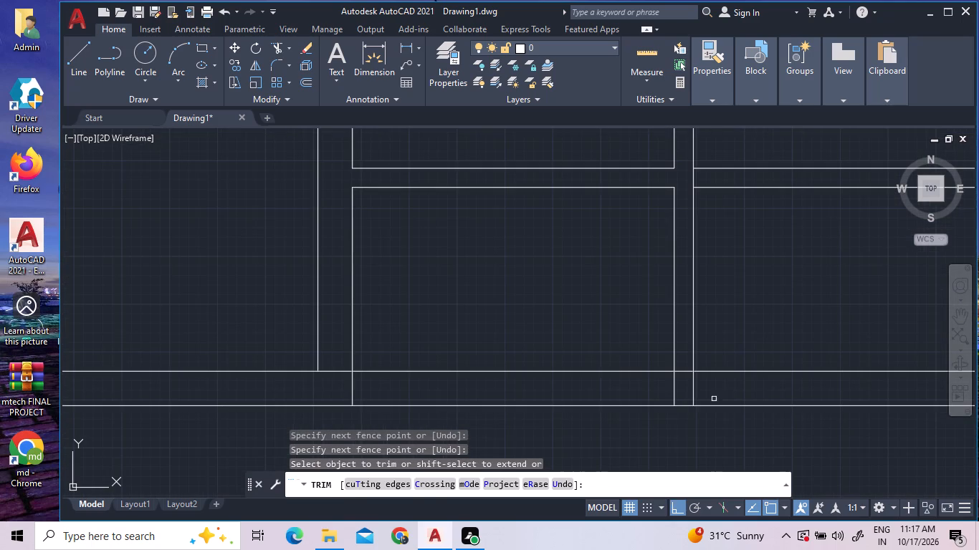
{"action": "left_click", "coordinate": [731, 387]}
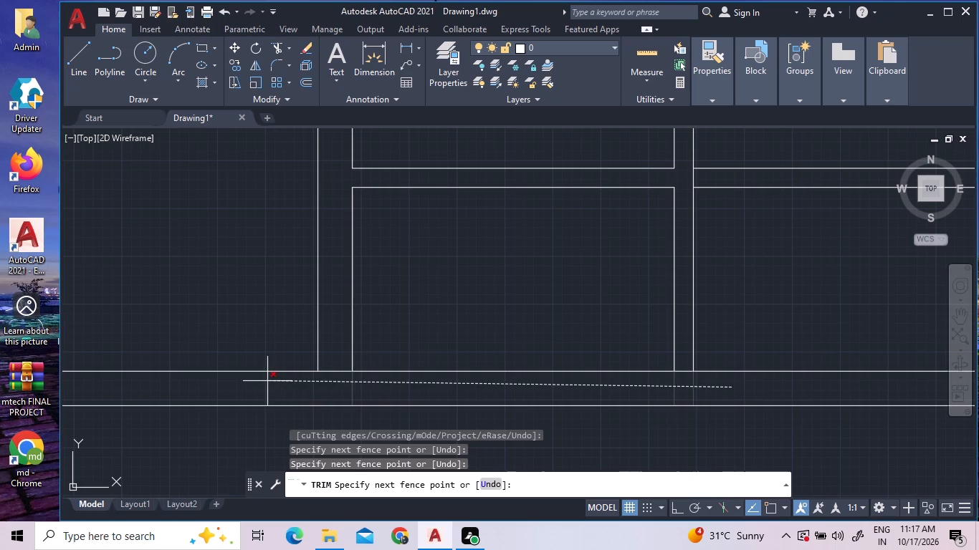
{"action": "left_click", "coordinate": [267, 381]}
{"action": "left_click", "coordinate": [334, 370]}
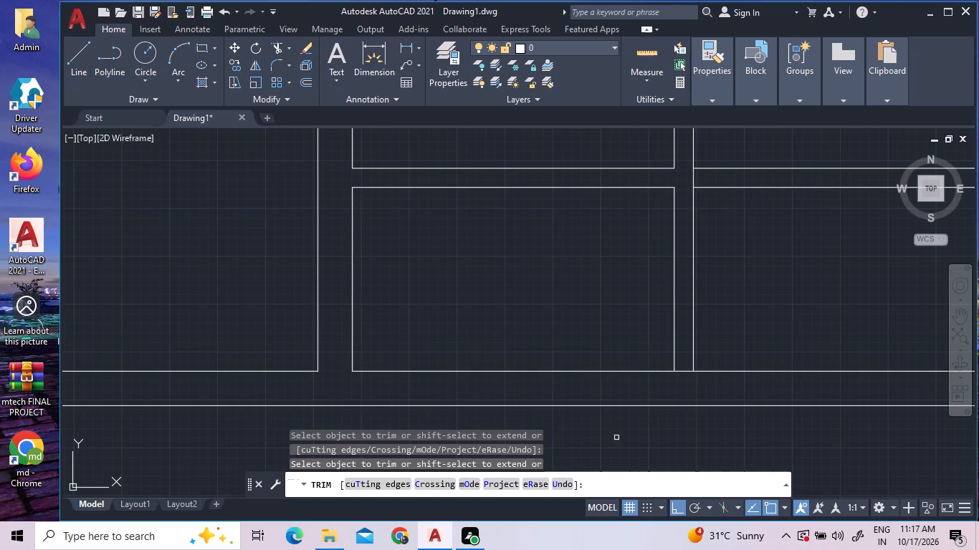
{"action": "double_click", "coordinate": [687, 370]}
{"action": "scroll", "coordinate": [686, 387], "scroll_direction": "down", "scroll_amount": 3}
{"action": "left_click", "coordinate": [755, 264]}
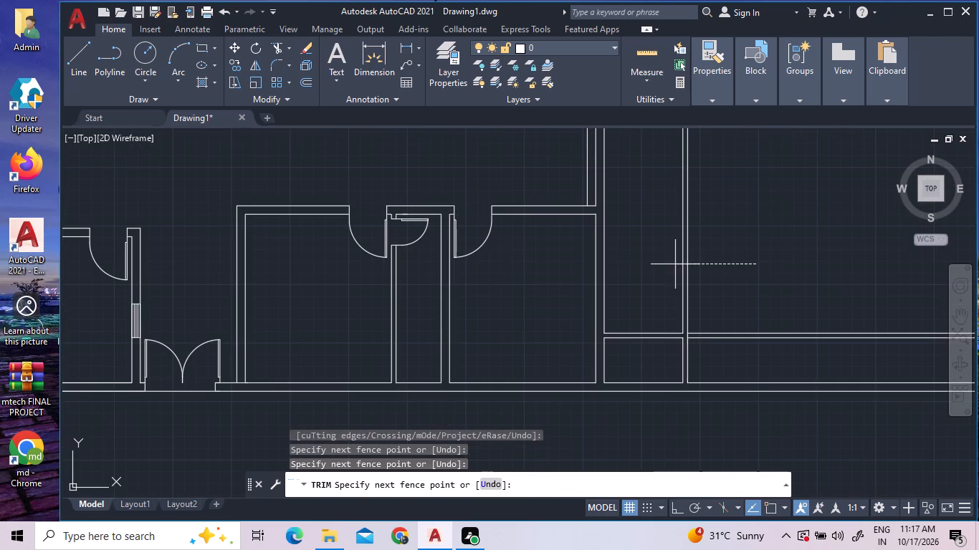
{"action": "left_click", "coordinate": [725, 270]}
Draw a short horizontal line across the right exterior wall from the upper corner of the small bottom room nearest that wall.
{"action": "scroll", "coordinate": [725, 271], "scroll_direction": "down", "scroll_amount": 3}
{"action": "scroll", "coordinate": [800, 252], "scroll_direction": "down", "scroll_amount": 1}
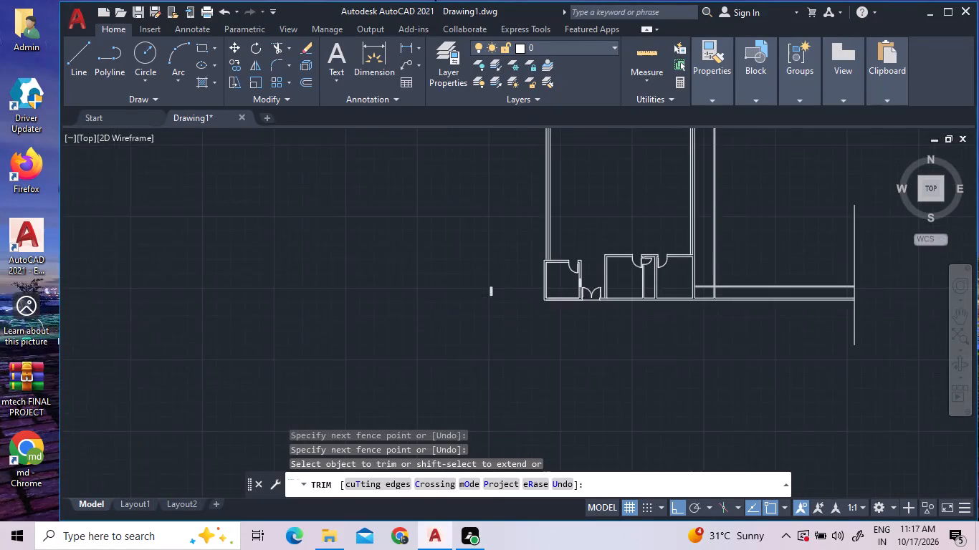
{"action": "scroll", "coordinate": [800, 252], "scroll_direction": "down", "scroll_amount": 1}
{"action": "scroll", "coordinate": [803, 239], "scroll_direction": "up", "scroll_amount": 2}
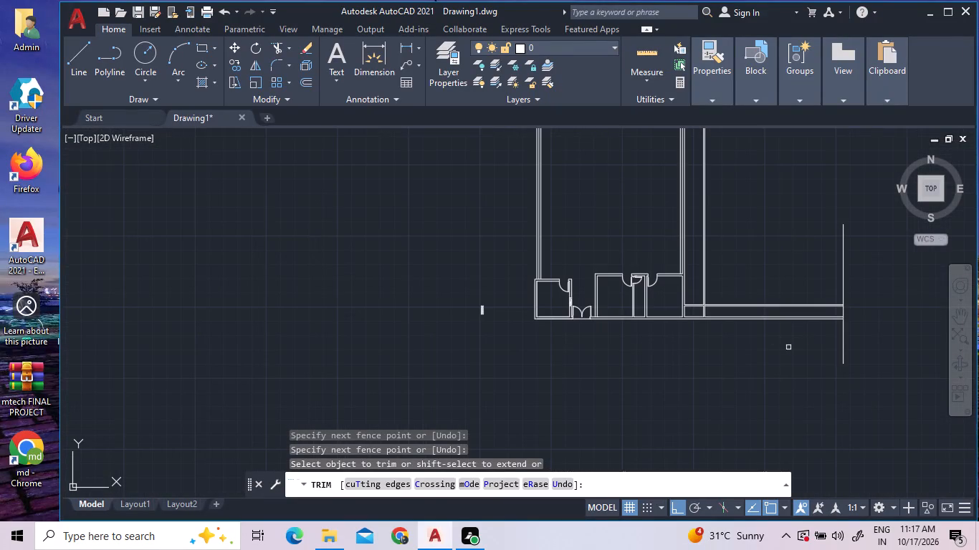
{"action": "scroll", "coordinate": [715, 300], "scroll_direction": "up", "scroll_amount": 3}
{"action": "scroll", "coordinate": [667, 410], "scroll_direction": "up", "scroll_amount": 2}
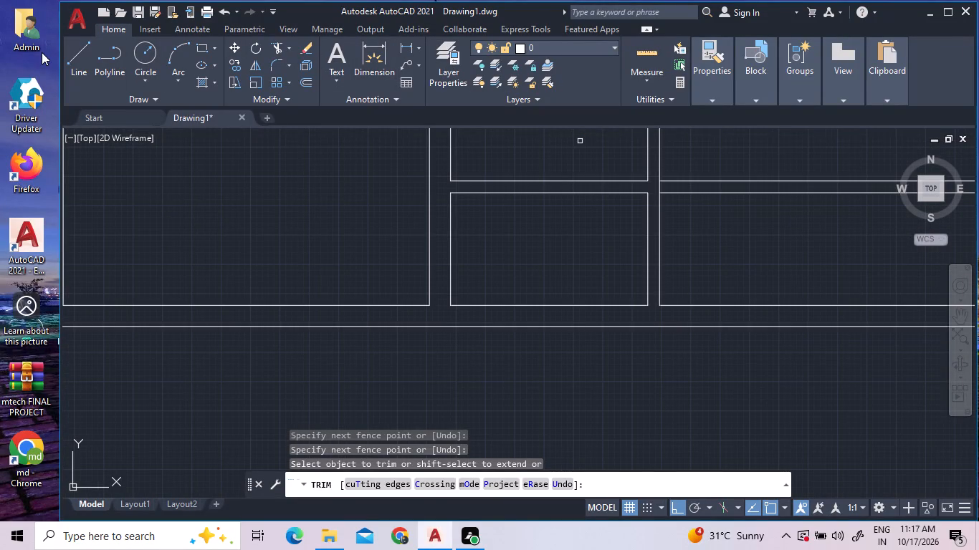
{"action": "double_click", "coordinate": [76, 61]}
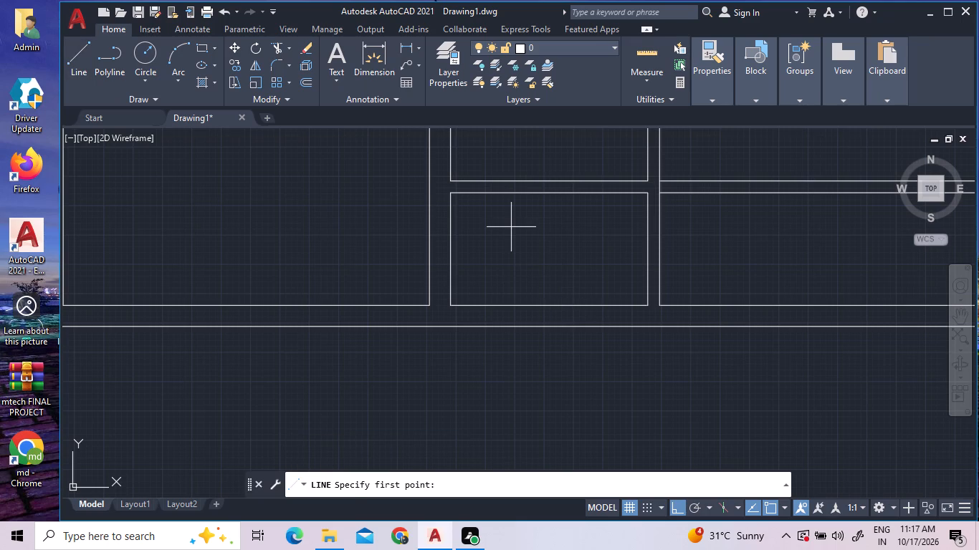
{"action": "scroll", "coordinate": [476, 198], "scroll_direction": "up", "scroll_amount": 3}
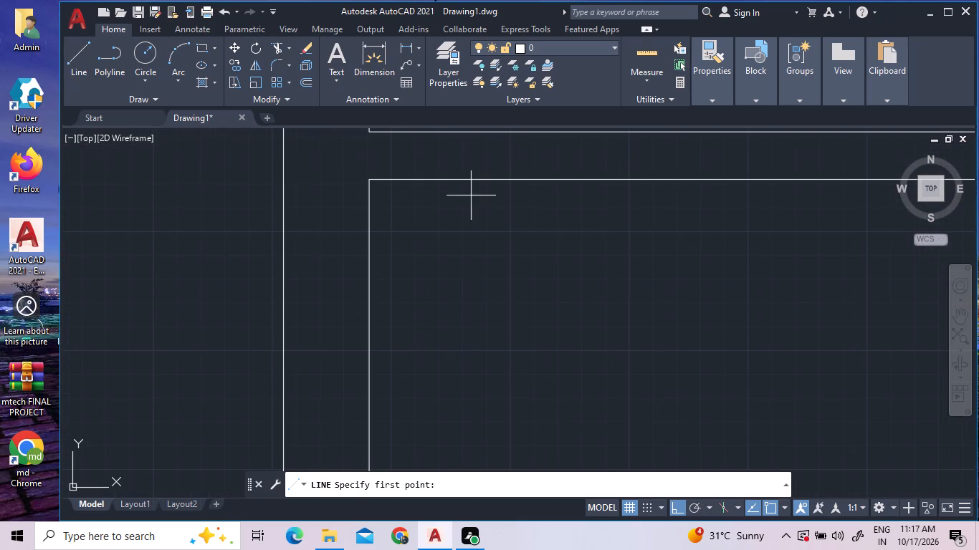
{"action": "left_click", "coordinate": [371, 180]}
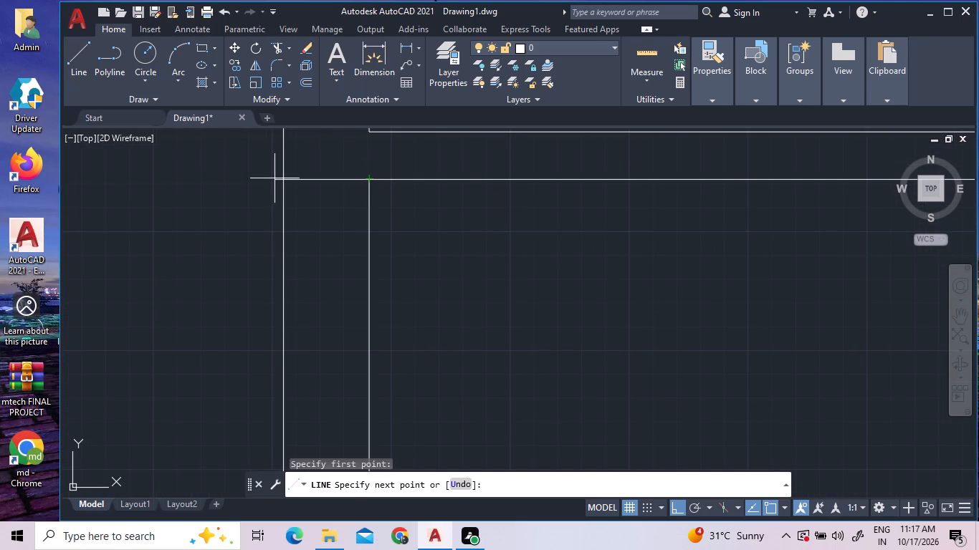
{"action": "left_click", "coordinate": [287, 175]}
{"action": "right_click", "coordinate": [330, 206]}
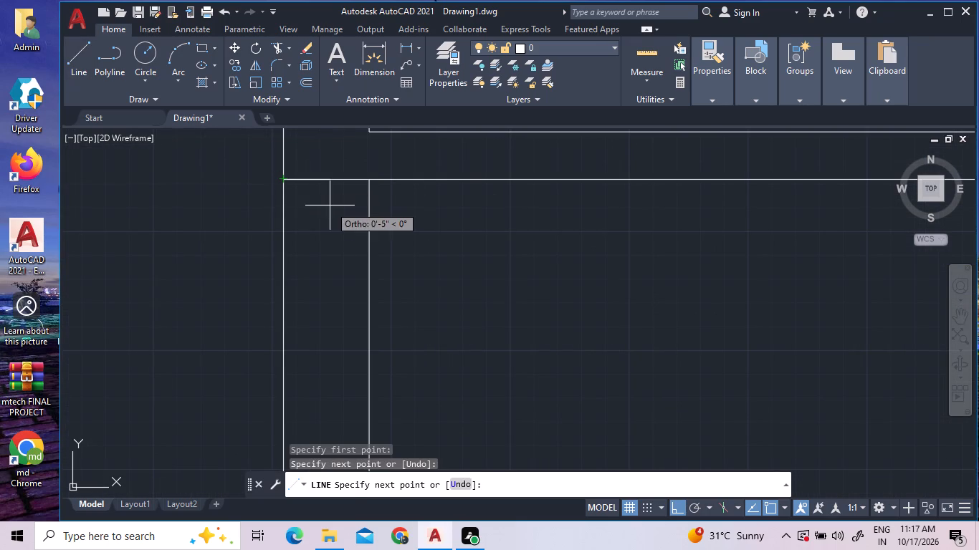
{"action": "double_click", "coordinate": [337, 211]}
{"action": "left_click", "coordinate": [324, 233]}
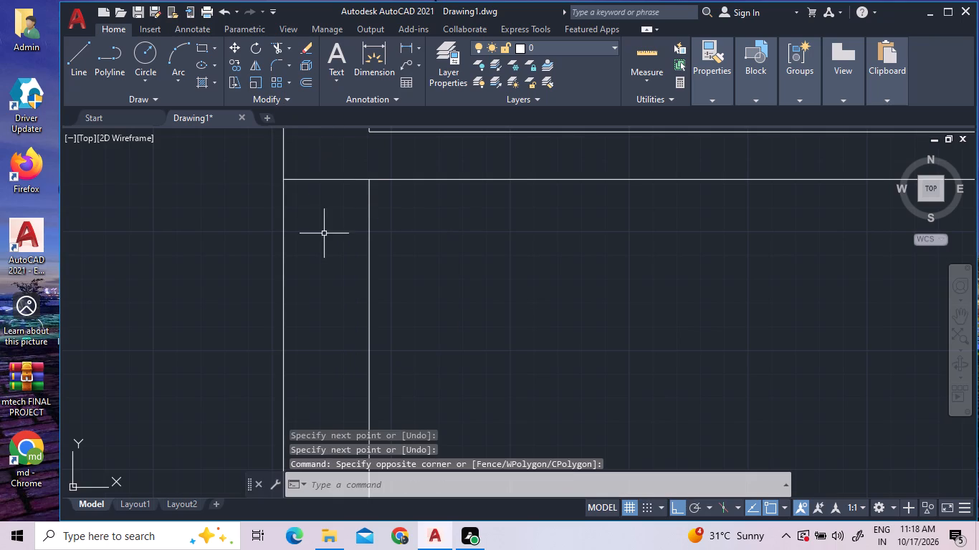
Offset the short line across the exterior wall 5" downward.
{"action": "double_click", "coordinate": [310, 77]}
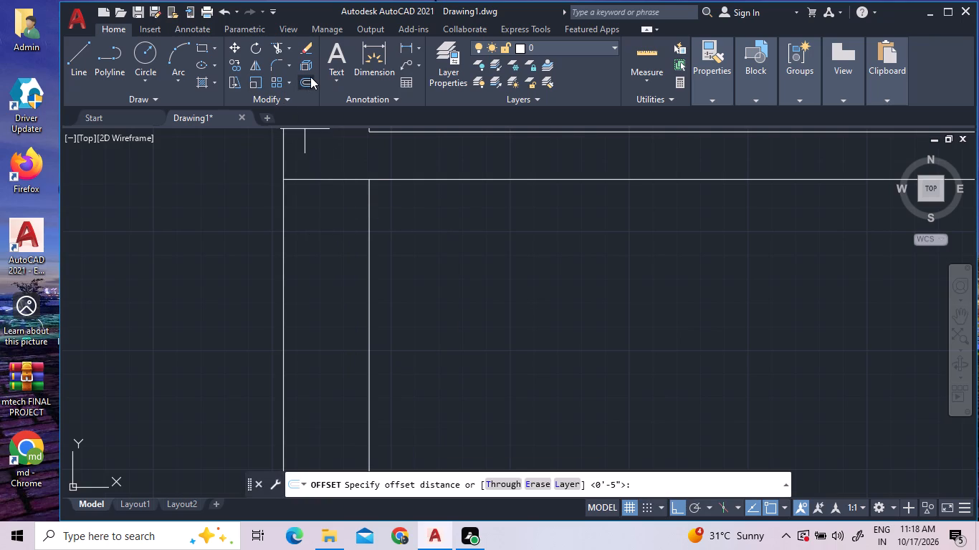
{"action": "key", "text": "5"}
{"action": "key", "text": "shift+quotedbl"}
{"action": "key", "text": "Return"}
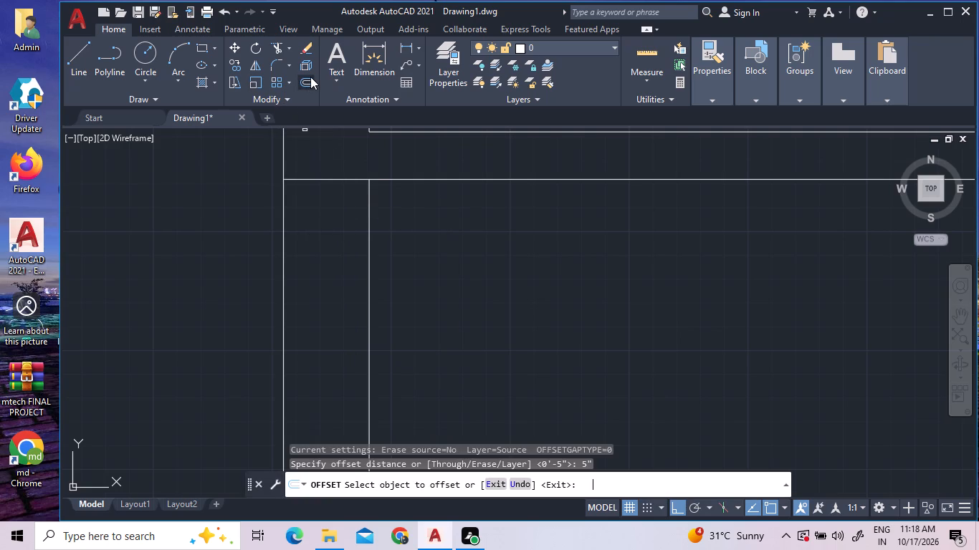
{"action": "double_click", "coordinate": [340, 180]}
{"action": "left_click", "coordinate": [333, 205]}
{"action": "right_click", "coordinate": [319, 228]}
{"action": "left_click", "coordinate": [353, 236]}
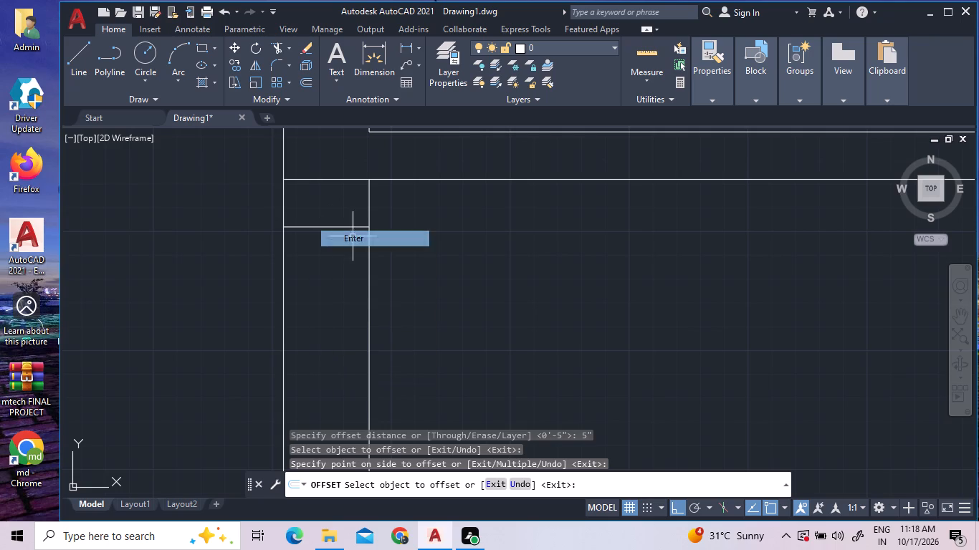
Erase the original short line at the room's corner, keeping only the offset one.
{"action": "left_click", "coordinate": [333, 180]}
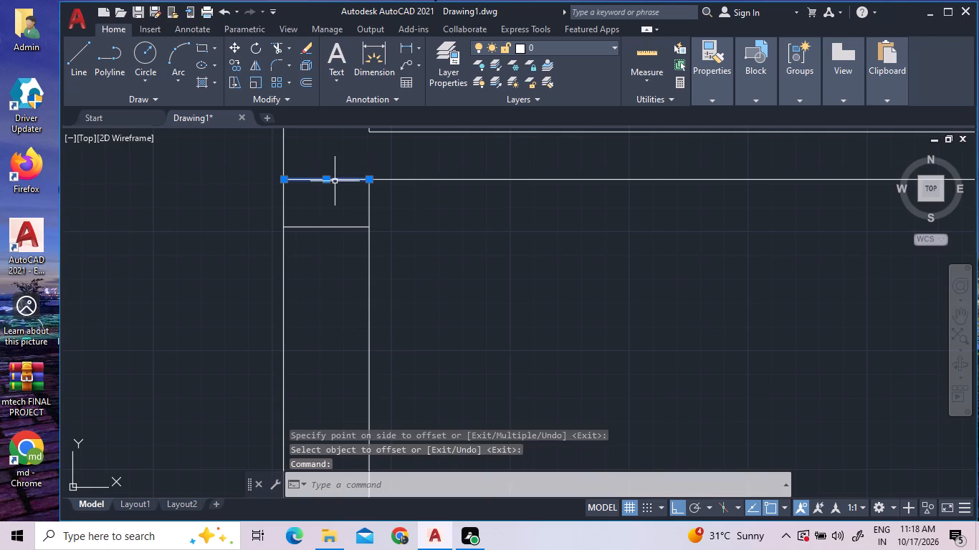
{"action": "key", "text": "Delete"}
Copy the narrow room's door block into the small bottom room beside the right exterior wall, with Ortho off.
{"action": "scroll", "coordinate": [336, 188], "scroll_direction": "down", "scroll_amount": 2}
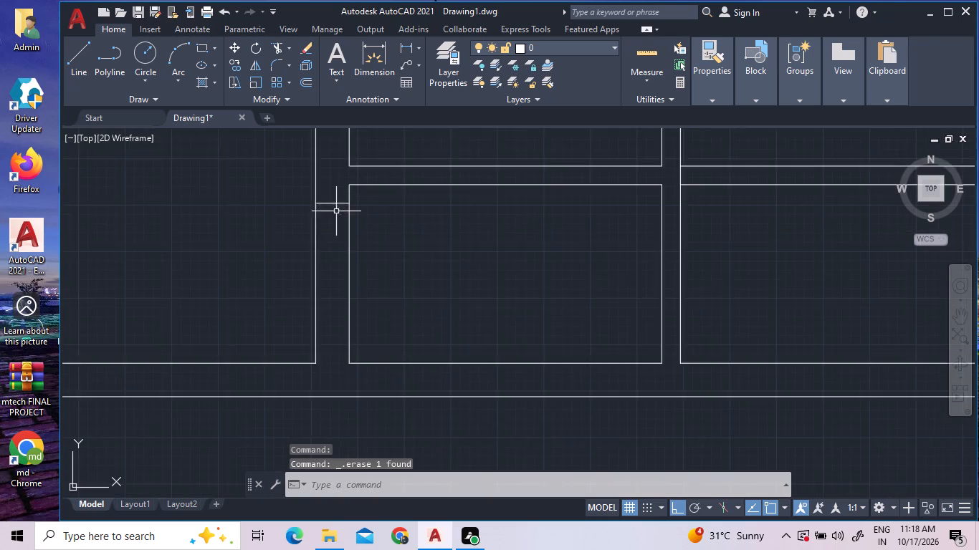
{"action": "scroll", "coordinate": [337, 213], "scroll_direction": "down", "scroll_amount": 1}
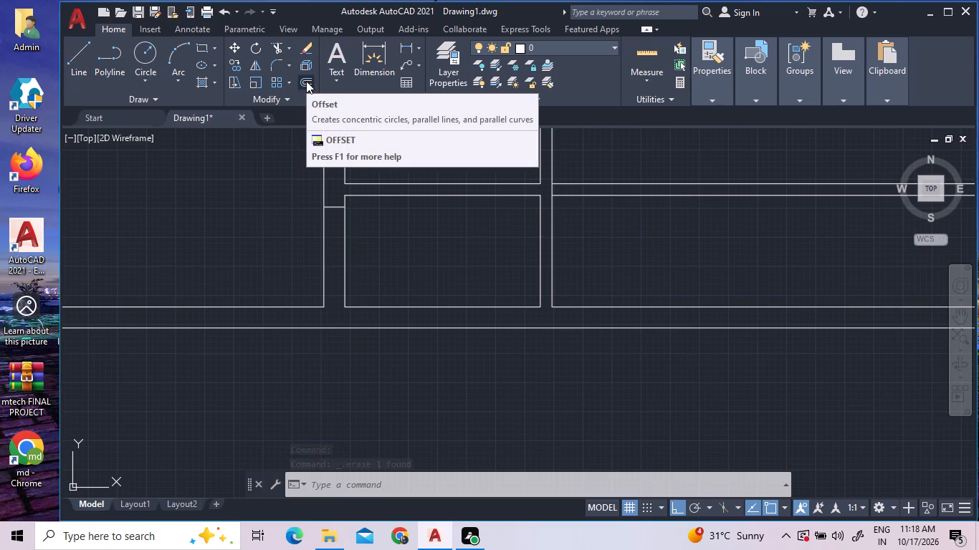
{"action": "scroll", "coordinate": [375, 235], "scroll_direction": "down", "scroll_amount": 4}
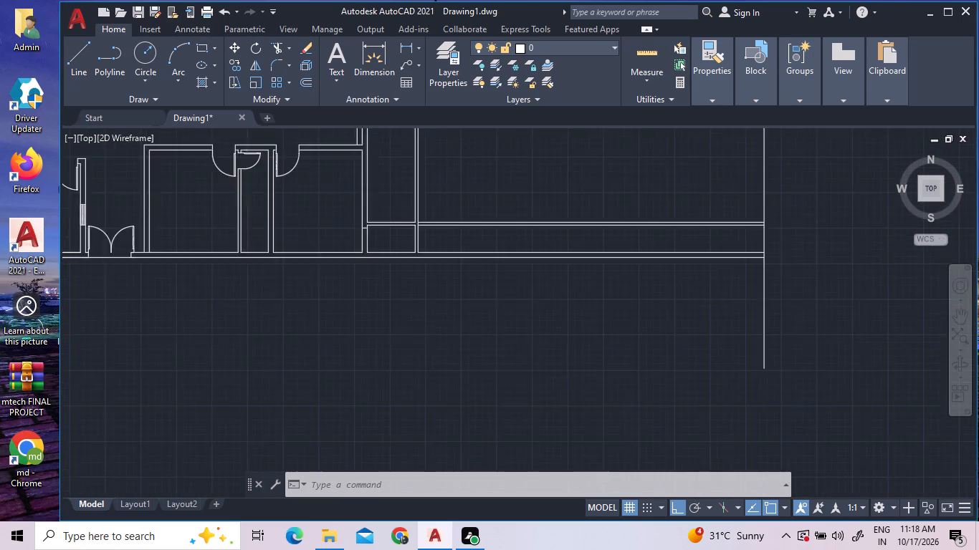
{"action": "scroll", "coordinate": [299, 189], "scroll_direction": "up", "scroll_amount": 4}
{"action": "double_click", "coordinate": [316, 213]}
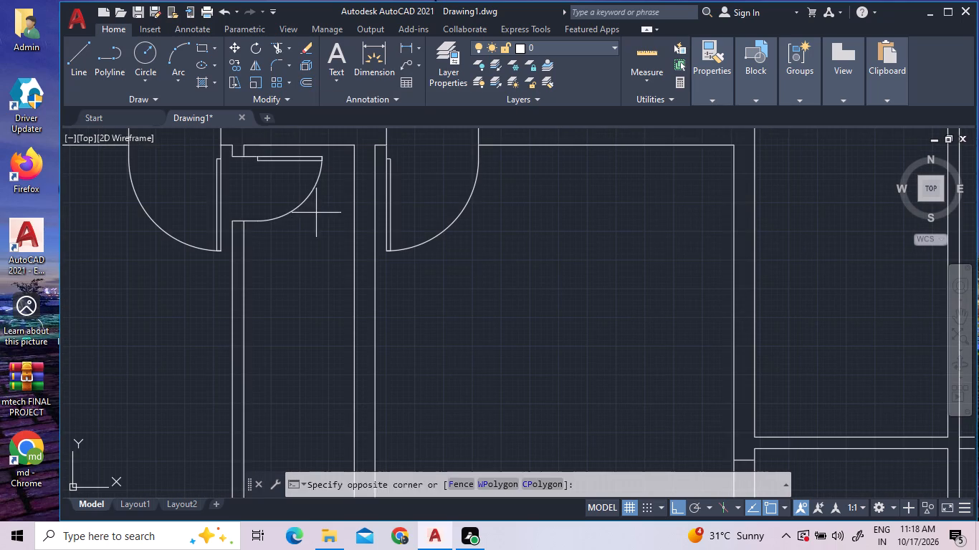
{"action": "left_click", "coordinate": [292, 197]}
{"action": "right_click", "coordinate": [292, 197]}
{"action": "left_click", "coordinate": [322, 292]}
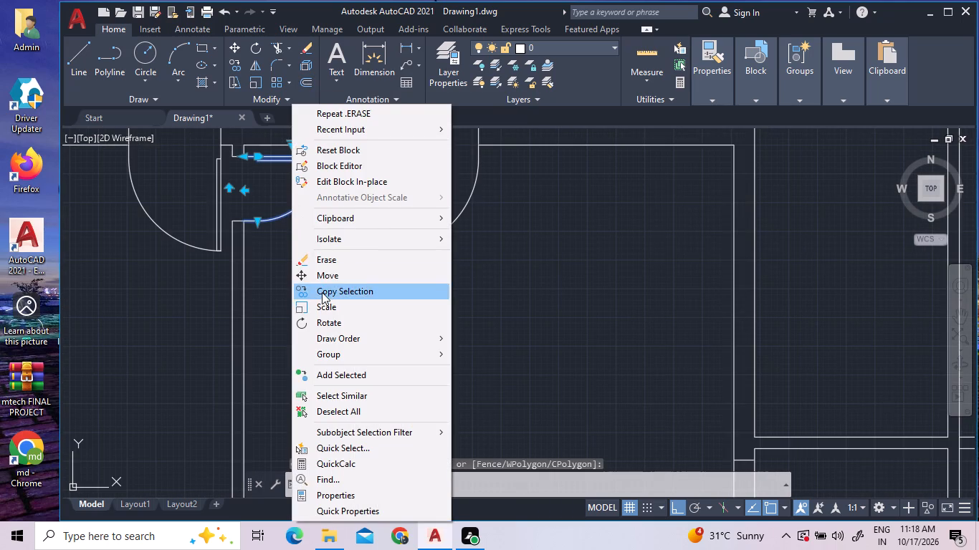
{"action": "double_click", "coordinate": [317, 267]}
{"action": "scroll", "coordinate": [518, 331], "scroll_direction": "down", "scroll_amount": 4}
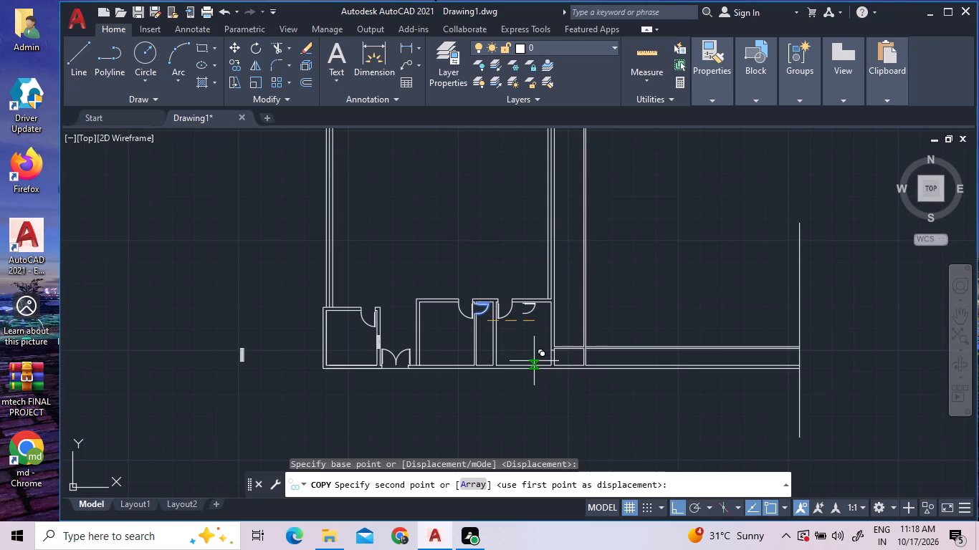
{"action": "key", "text": "F8"}
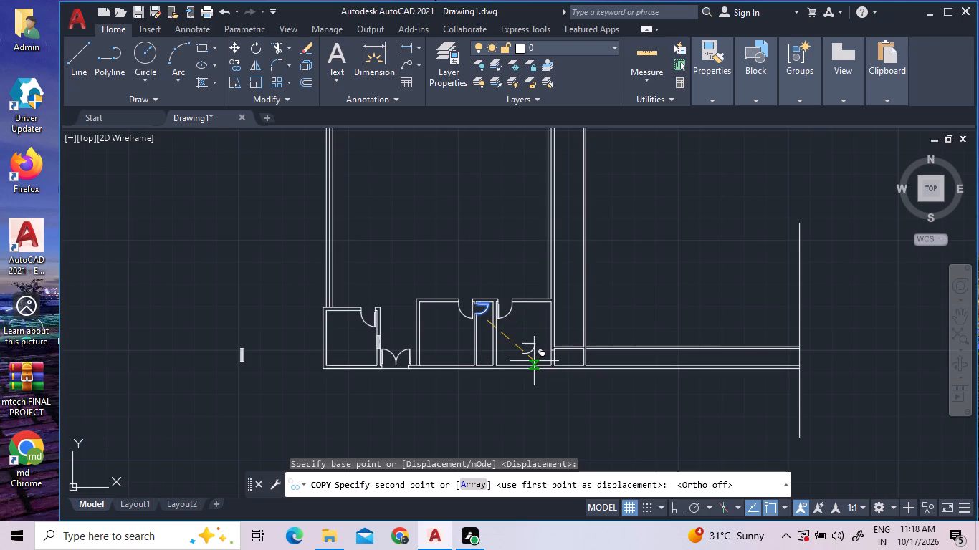
{"action": "scroll", "coordinate": [576, 373], "scroll_direction": "up", "scroll_amount": 3}
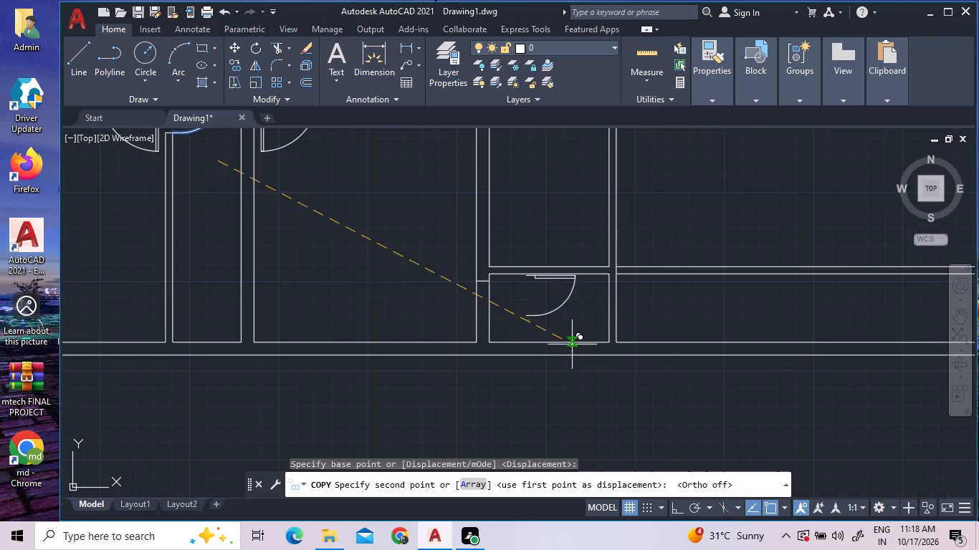
{"action": "left_click", "coordinate": [569, 362]}
{"action": "right_click", "coordinate": [569, 362]}
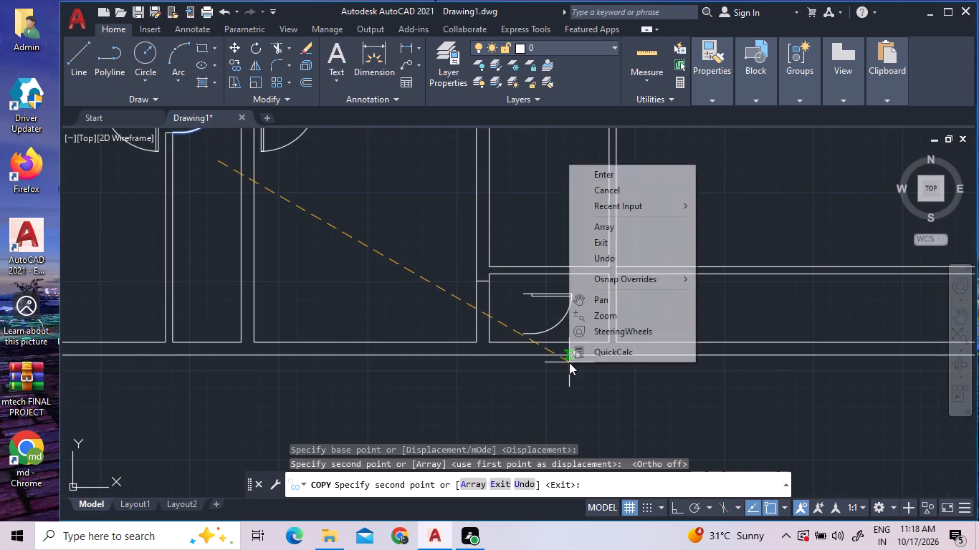
{"action": "left_click", "coordinate": [628, 173]}
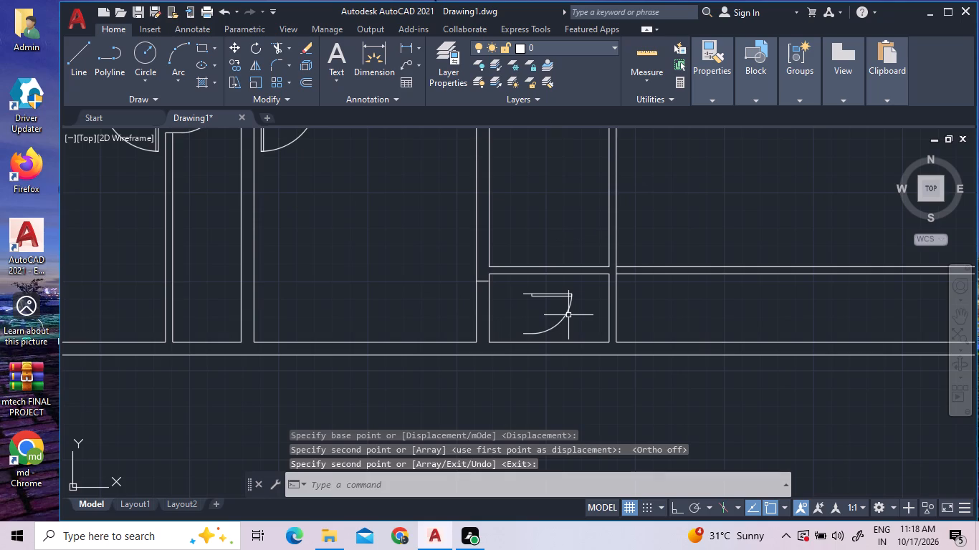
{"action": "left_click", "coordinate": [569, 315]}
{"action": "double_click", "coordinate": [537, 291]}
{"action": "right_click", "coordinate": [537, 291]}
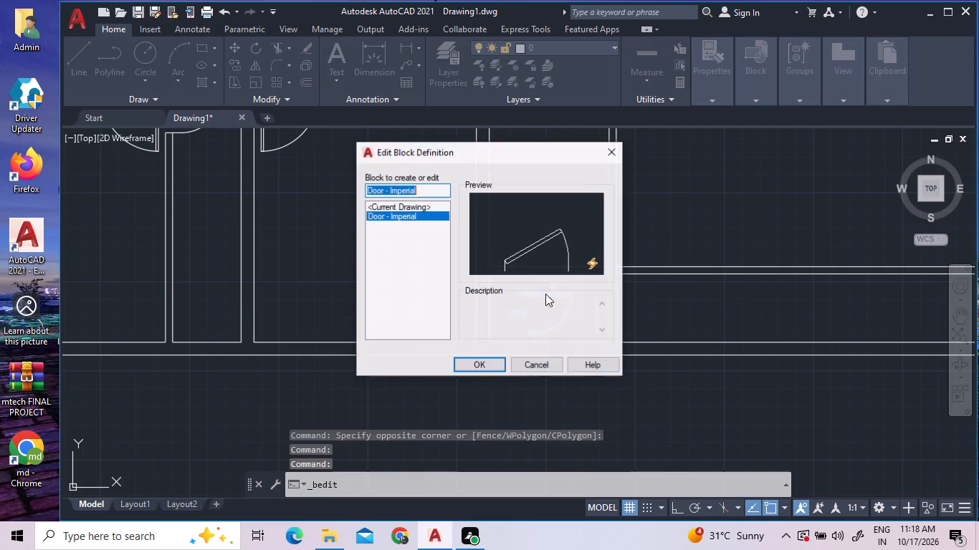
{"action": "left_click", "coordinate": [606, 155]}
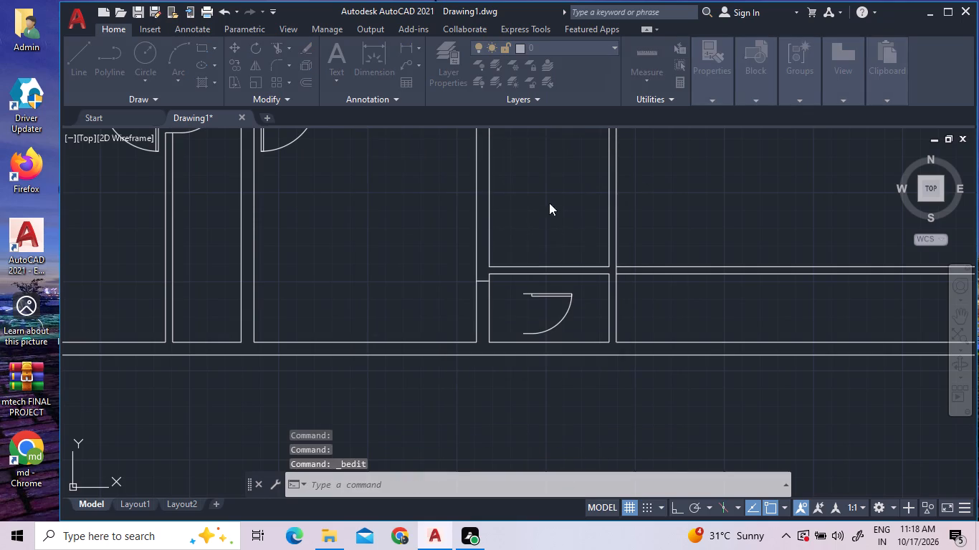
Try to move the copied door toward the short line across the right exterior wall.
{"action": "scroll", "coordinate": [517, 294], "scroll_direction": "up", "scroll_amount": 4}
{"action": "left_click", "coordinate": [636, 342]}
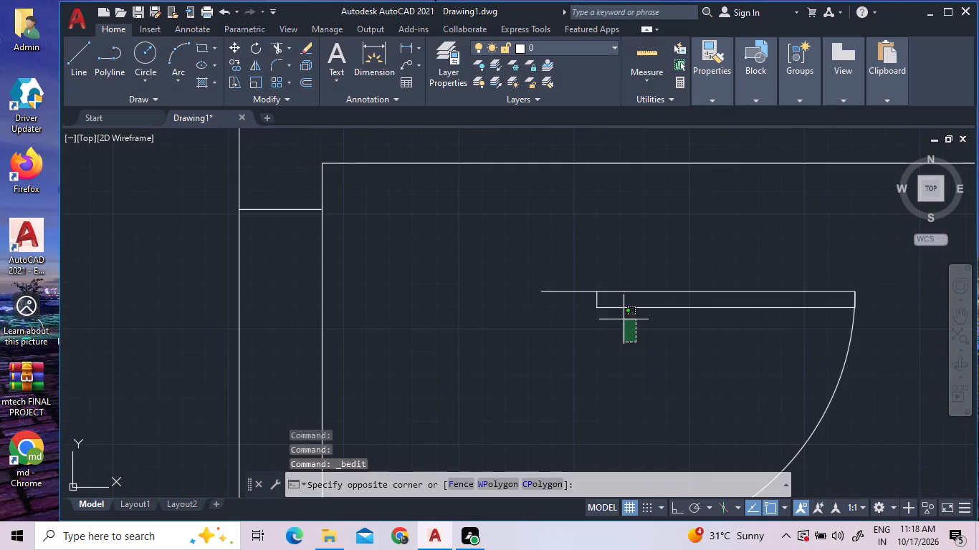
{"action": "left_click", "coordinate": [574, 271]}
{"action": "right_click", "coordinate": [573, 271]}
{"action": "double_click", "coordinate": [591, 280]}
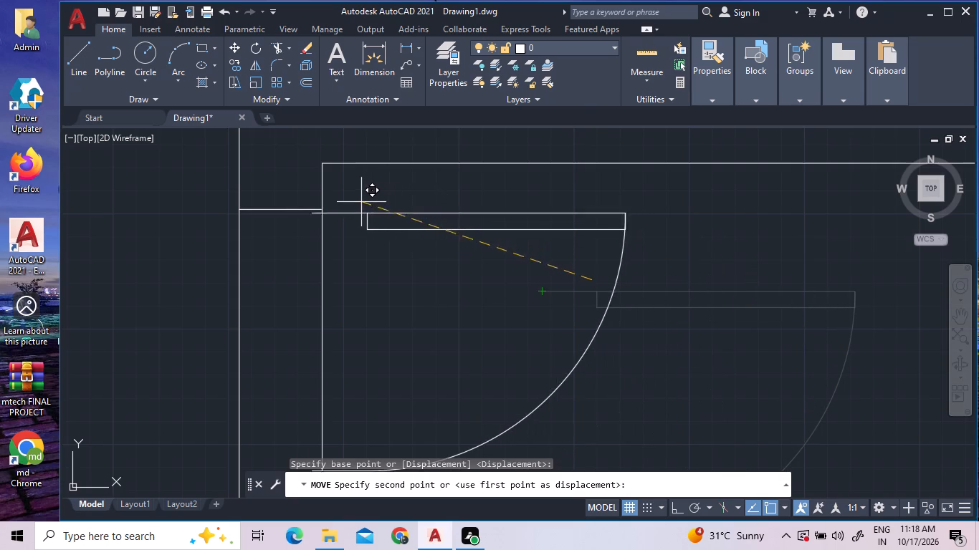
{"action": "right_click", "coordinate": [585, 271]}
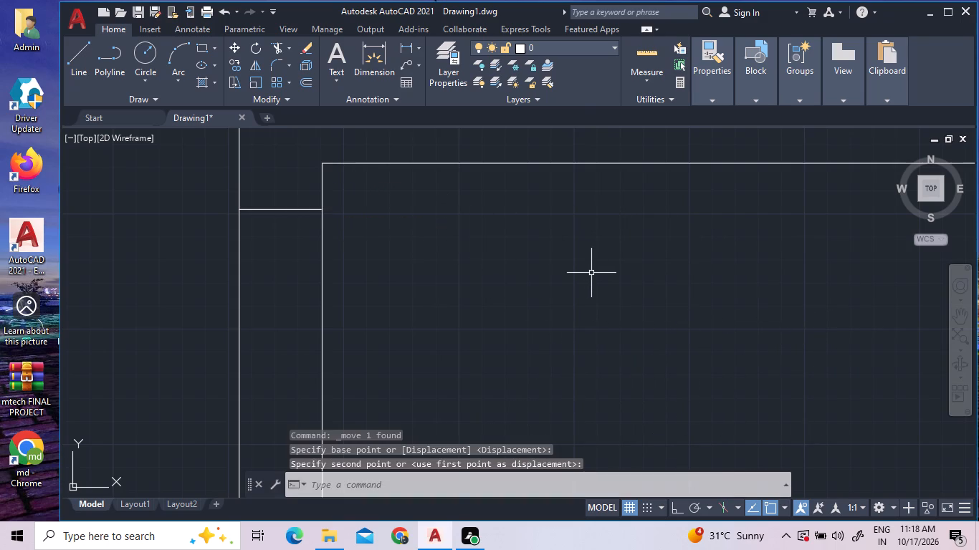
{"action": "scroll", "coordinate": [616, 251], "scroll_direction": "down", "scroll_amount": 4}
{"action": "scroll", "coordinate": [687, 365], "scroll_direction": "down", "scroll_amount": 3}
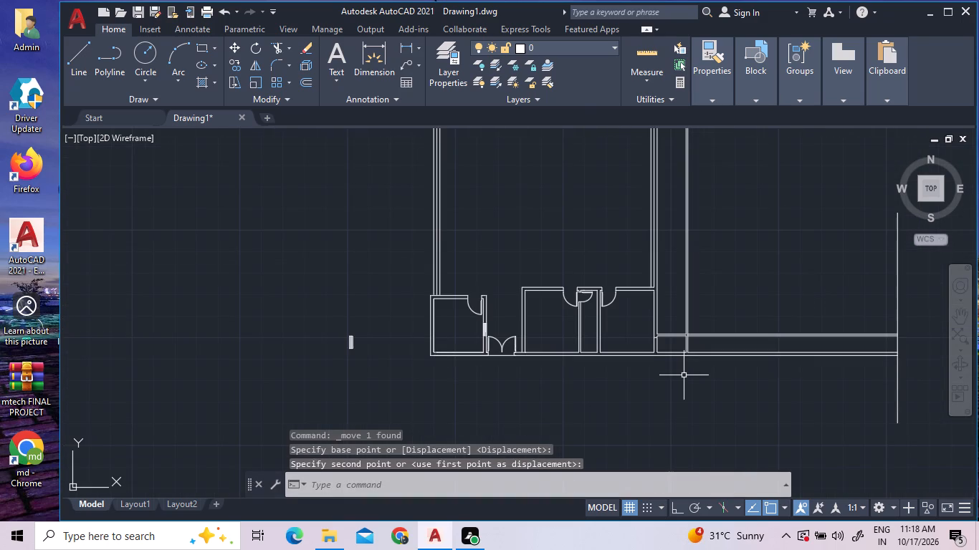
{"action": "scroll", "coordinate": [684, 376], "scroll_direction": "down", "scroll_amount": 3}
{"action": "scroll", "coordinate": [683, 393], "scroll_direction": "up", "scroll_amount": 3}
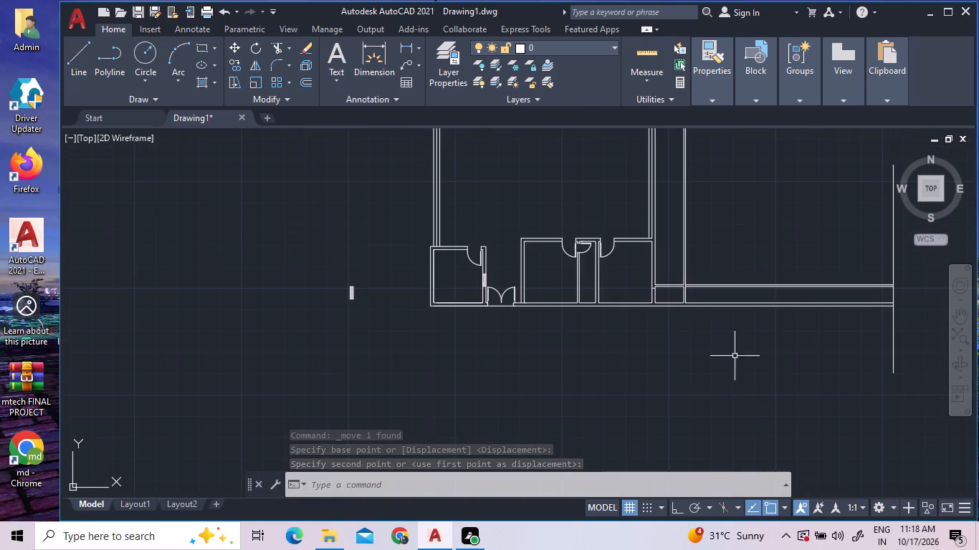
Undo the last two operations from the attempt to place the copied door in the small bottom room.
{"action": "left_click", "coordinate": [225, 11]}
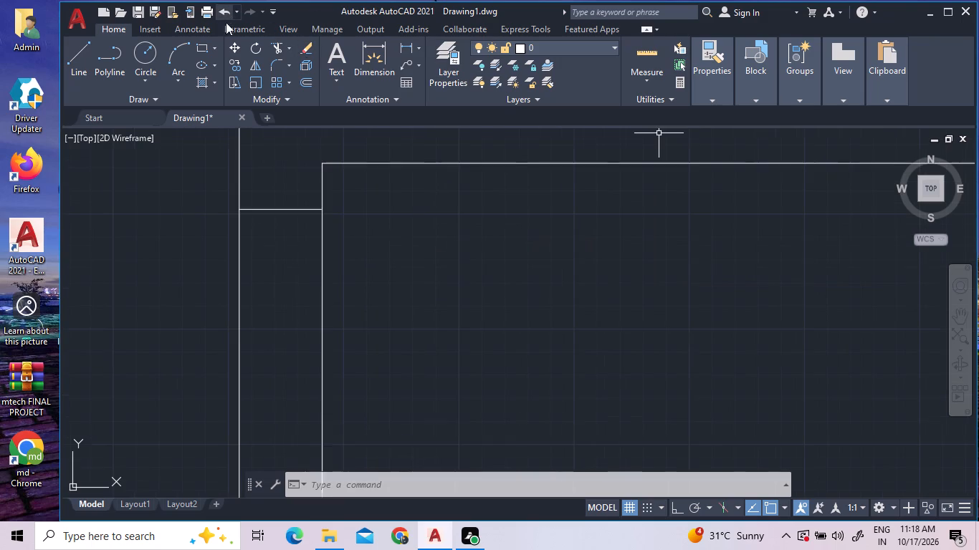
{"action": "scroll", "coordinate": [621, 314], "scroll_direction": "down", "scroll_amount": 7}
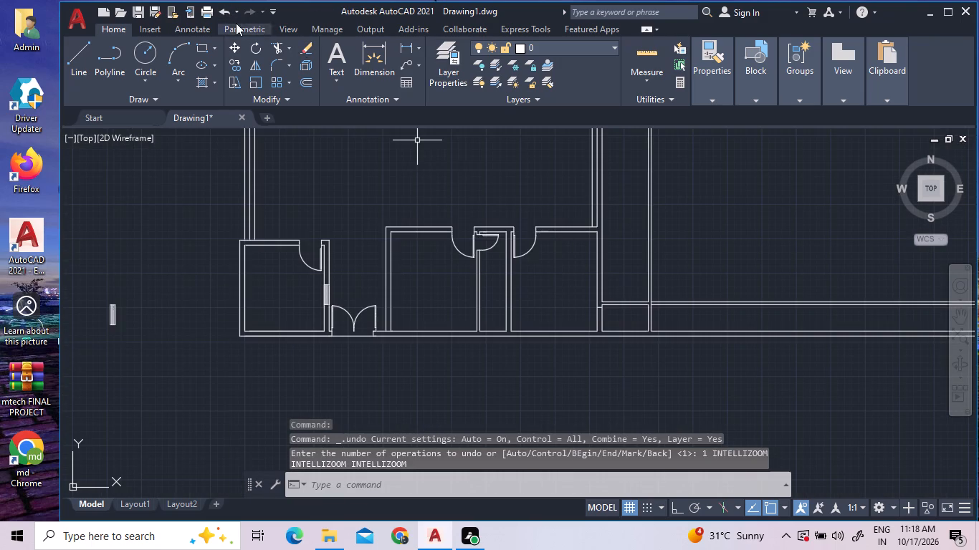
{"action": "left_click", "coordinate": [223, 13]}
{"action": "scroll", "coordinate": [522, 359], "scroll_direction": "down", "scroll_amount": 4}
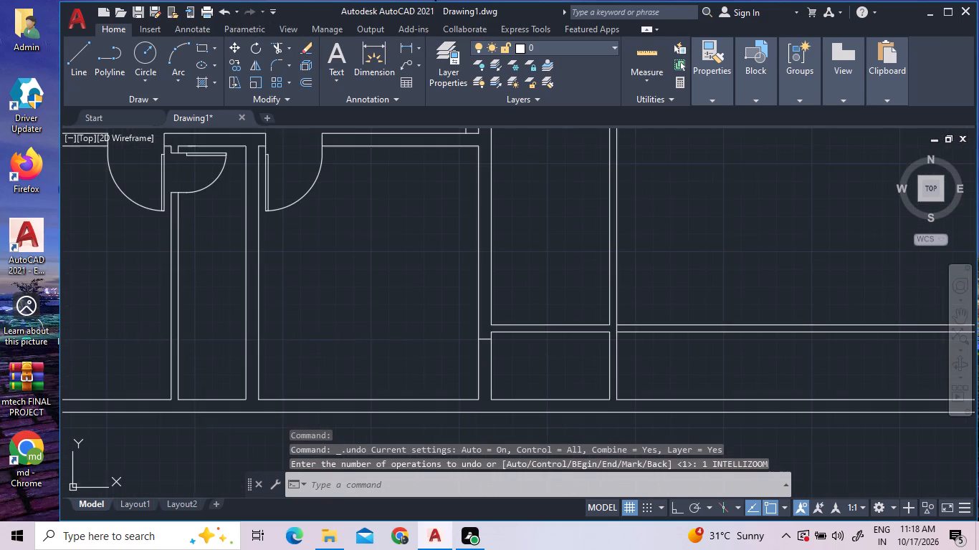
{"action": "scroll", "coordinate": [522, 366], "scroll_direction": "down", "scroll_amount": 3}
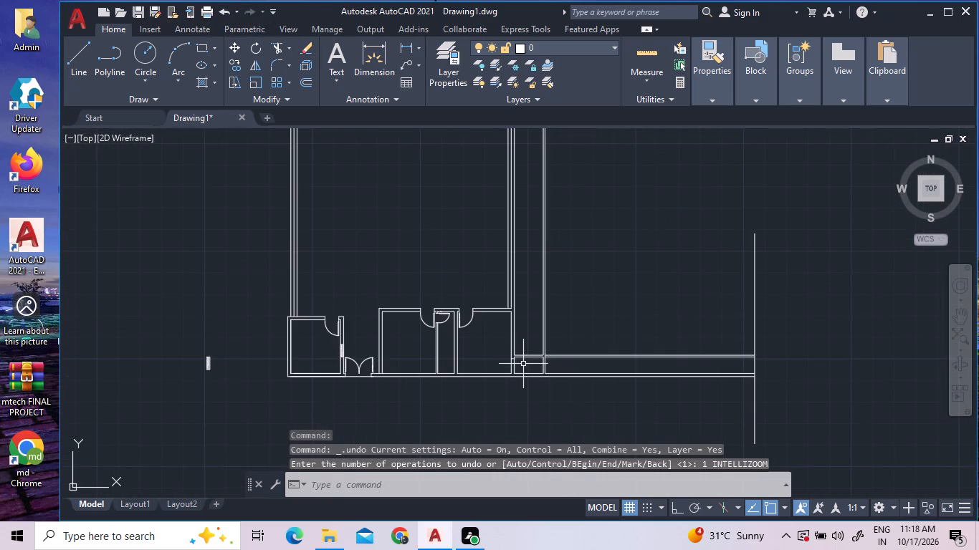
{"action": "scroll", "coordinate": [361, 360], "scroll_direction": "up", "scroll_amount": 3}
{"action": "scroll", "coordinate": [358, 320], "scroll_direction": "down", "scroll_amount": 1}
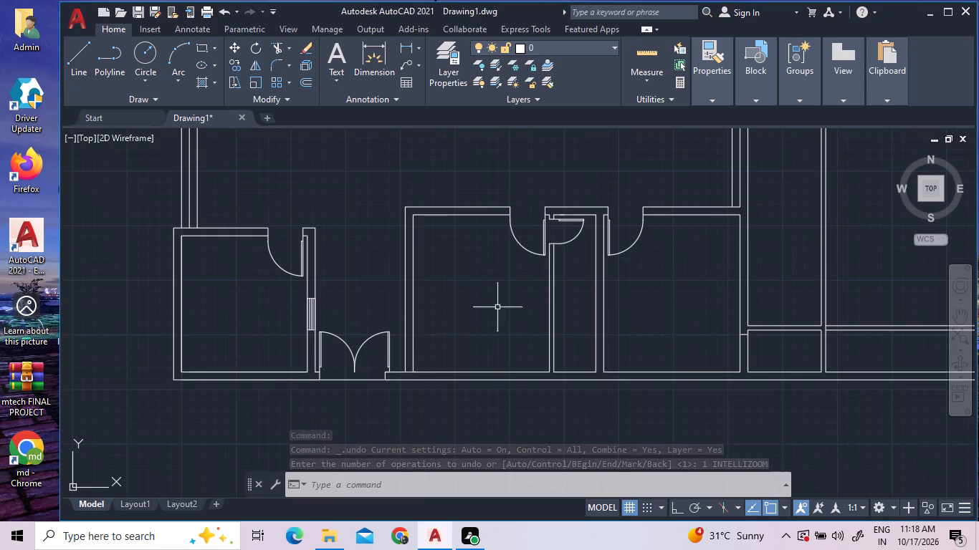
Copy the narrow room's door block into the small bottom room beside the right exterior wall.
{"action": "left_click", "coordinate": [589, 243]}
{"action": "left_click", "coordinate": [572, 235]}
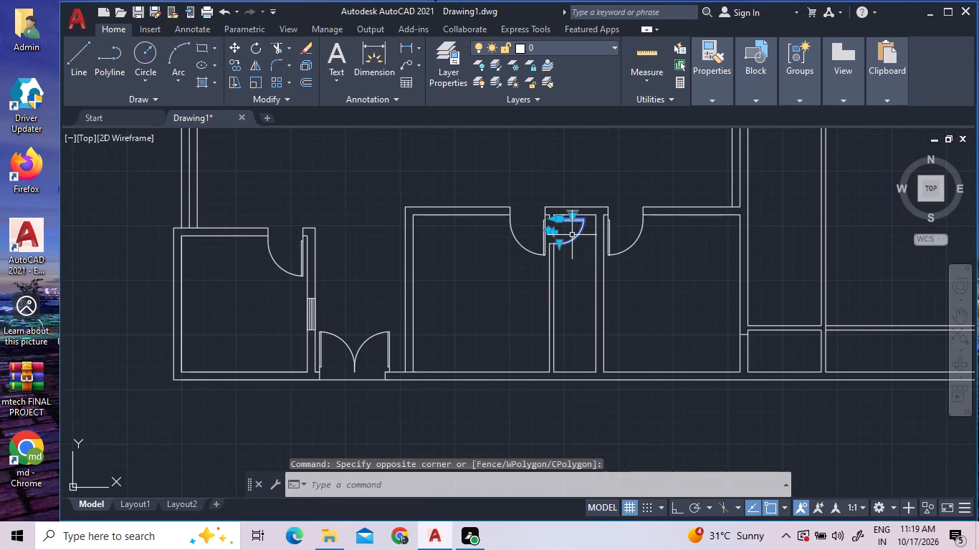
{"action": "right_click", "coordinate": [572, 235]}
{"action": "left_click", "coordinate": [598, 289]}
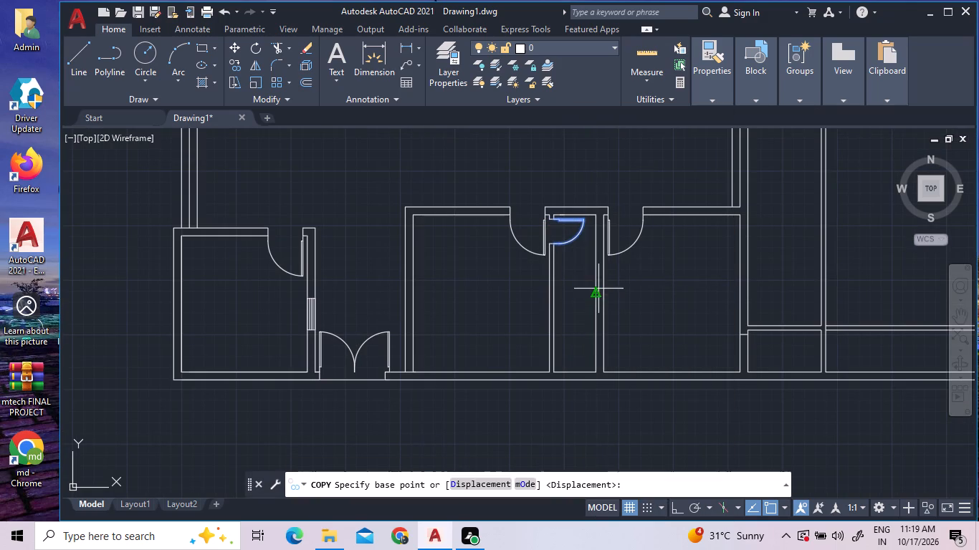
{"action": "double_click", "coordinate": [583, 228]}
{"action": "left_click", "coordinate": [801, 350]}
{"action": "right_click", "coordinate": [798, 247]}
{"action": "left_click", "coordinate": [813, 255]}
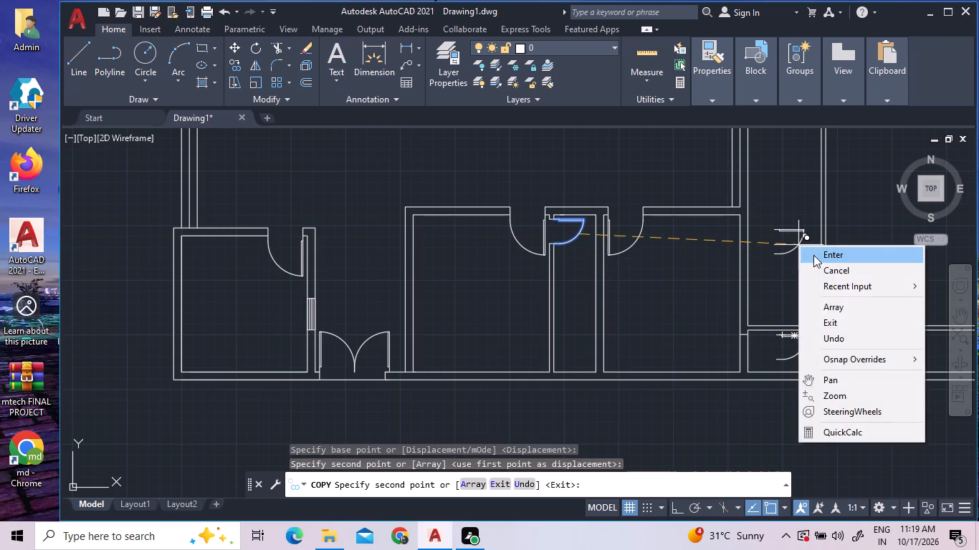
Move the copied door so its hinge-side endpoint meets the room-side endpoint of the short line across the exterior wall.
{"action": "scroll", "coordinate": [793, 344], "scroll_direction": "up", "scroll_amount": 2}
{"action": "left_click_drag", "start_coordinate": [835, 370], "coordinate": [824, 367]}
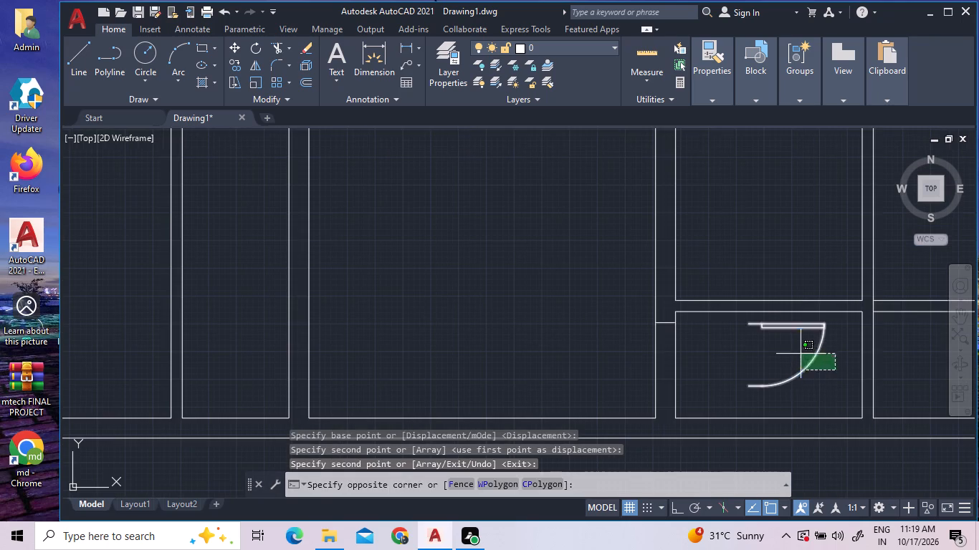
{"action": "left_click", "coordinate": [801, 354]}
{"action": "scroll", "coordinate": [775, 325], "scroll_direction": "up", "scroll_amount": 3}
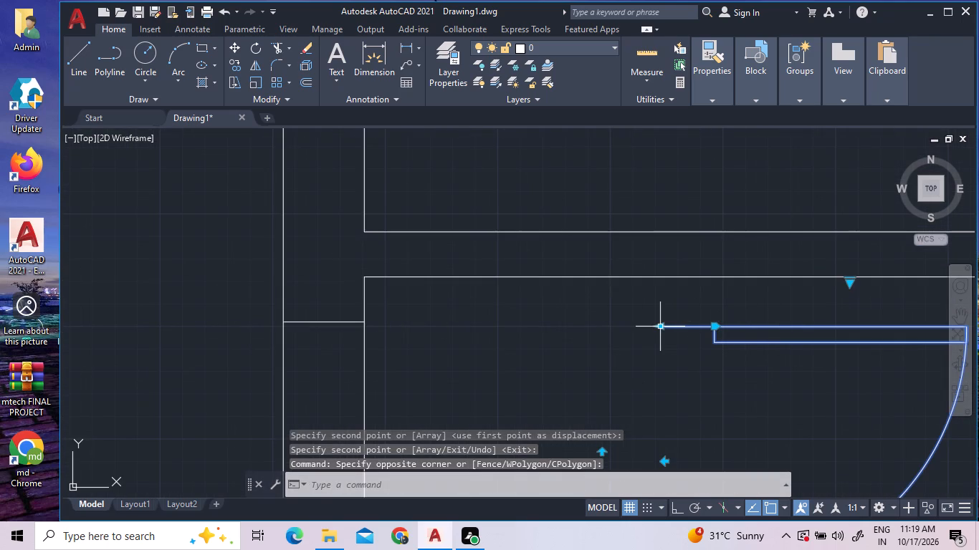
{"action": "right_click", "coordinate": [658, 329]}
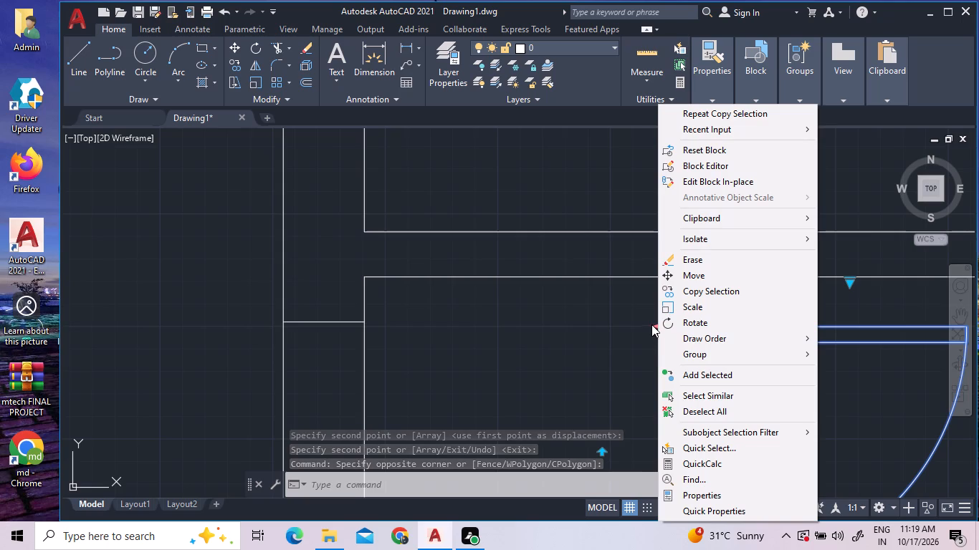
{"action": "left_click", "coordinate": [712, 275]}
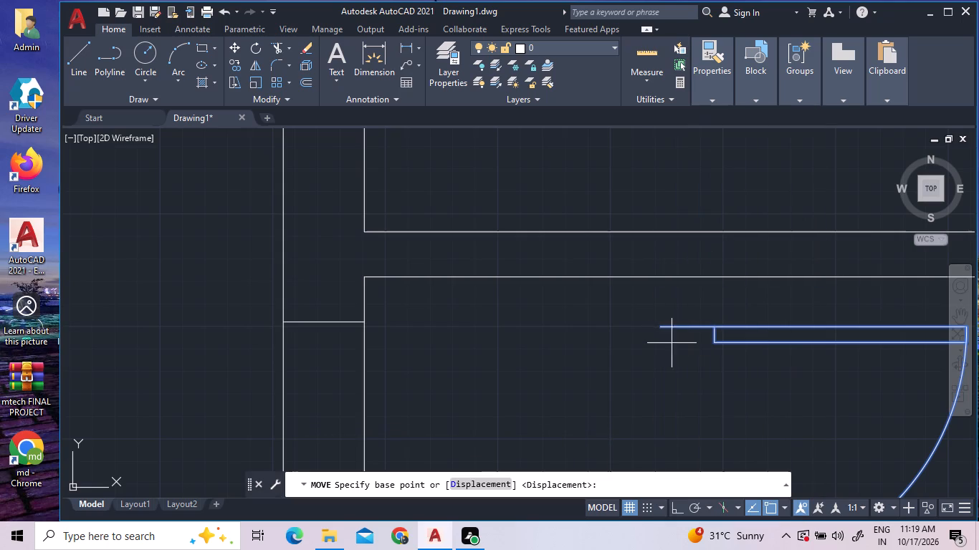
{"action": "left_click", "coordinate": [663, 326]}
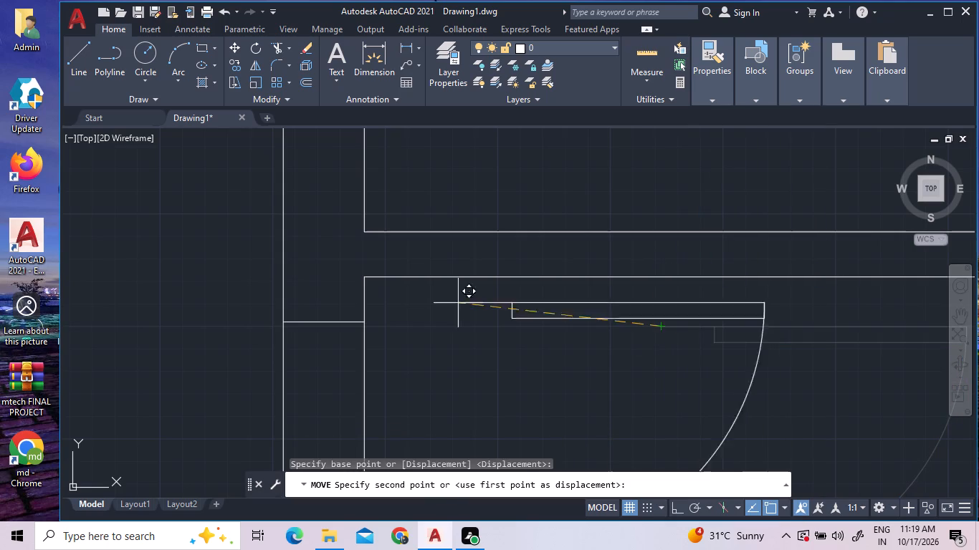
{"action": "left_click", "coordinate": [366, 321]}
{"action": "scroll", "coordinate": [363, 322], "scroll_direction": "up", "scroll_amount": 4}
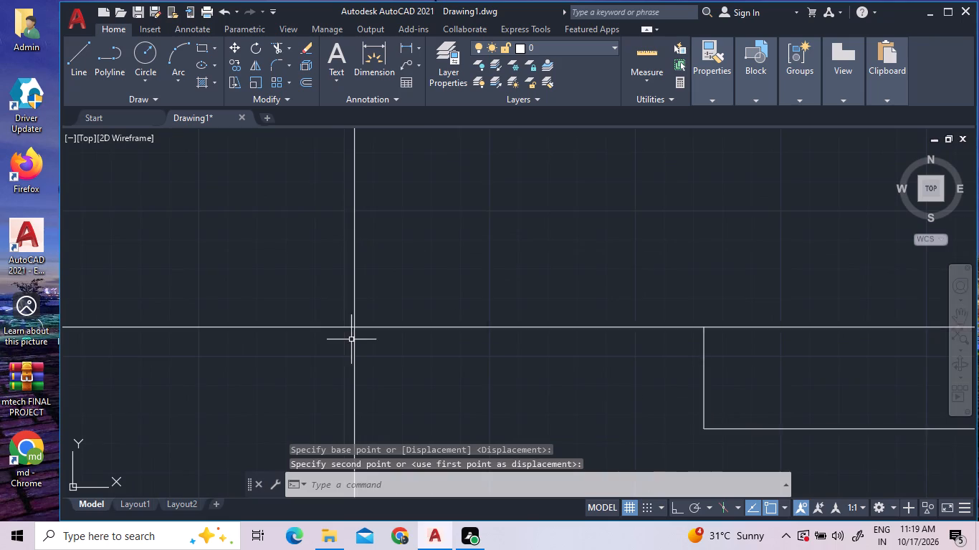
{"action": "scroll", "coordinate": [350, 339], "scroll_direction": "up", "scroll_amount": 3}
{"action": "scroll", "coordinate": [353, 335], "scroll_direction": "down", "scroll_amount": 13}
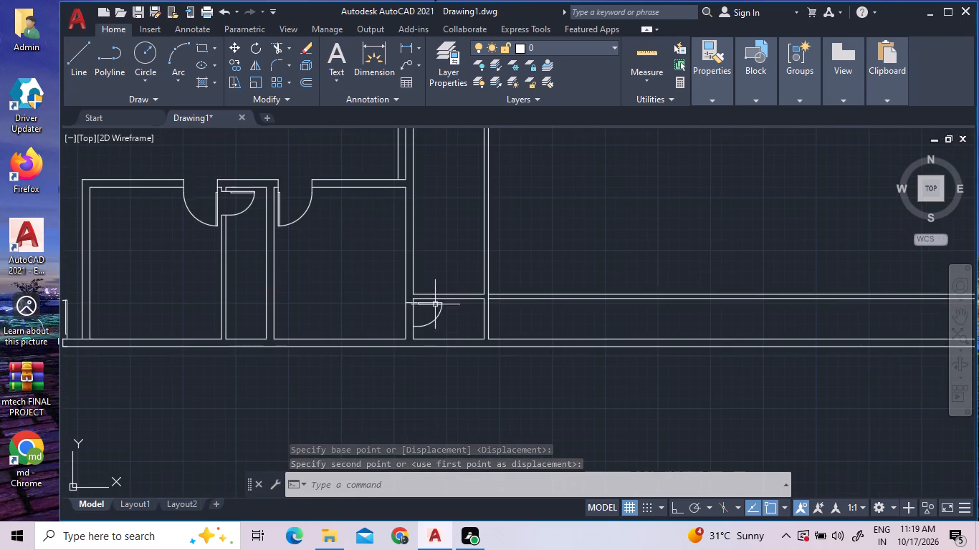
Measure the copied door's swing and its opening along the wall with the quick measuring tool.
{"action": "scroll", "coordinate": [426, 336], "scroll_direction": "up", "scroll_amount": 1}
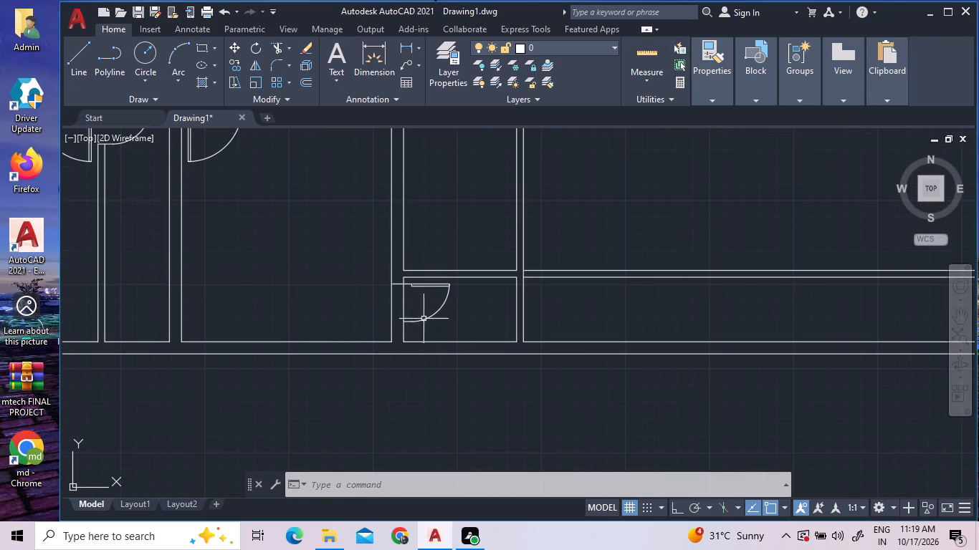
{"action": "left_click", "coordinate": [438, 313]}
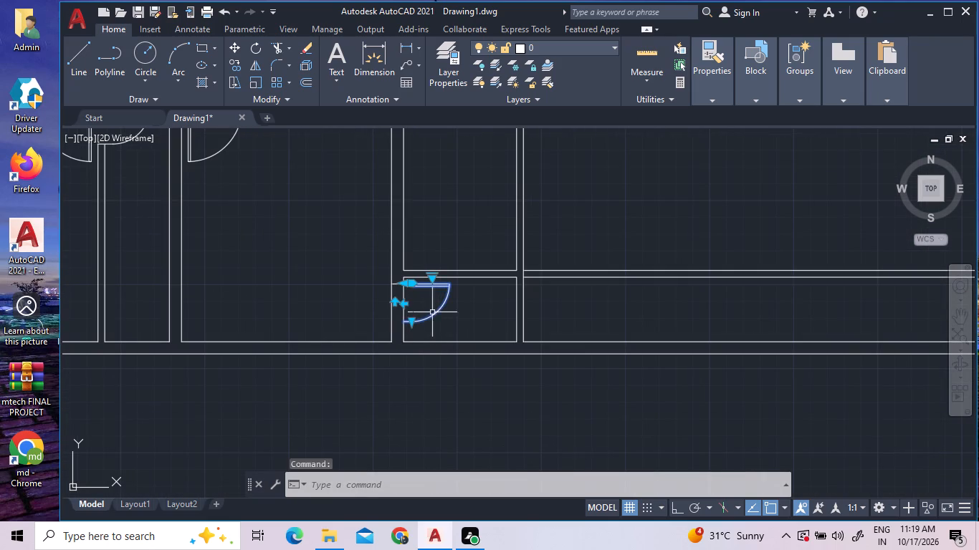
{"action": "scroll", "coordinate": [407, 323], "scroll_direction": "up", "scroll_amount": 2}
{"action": "left_click", "coordinate": [633, 57]}
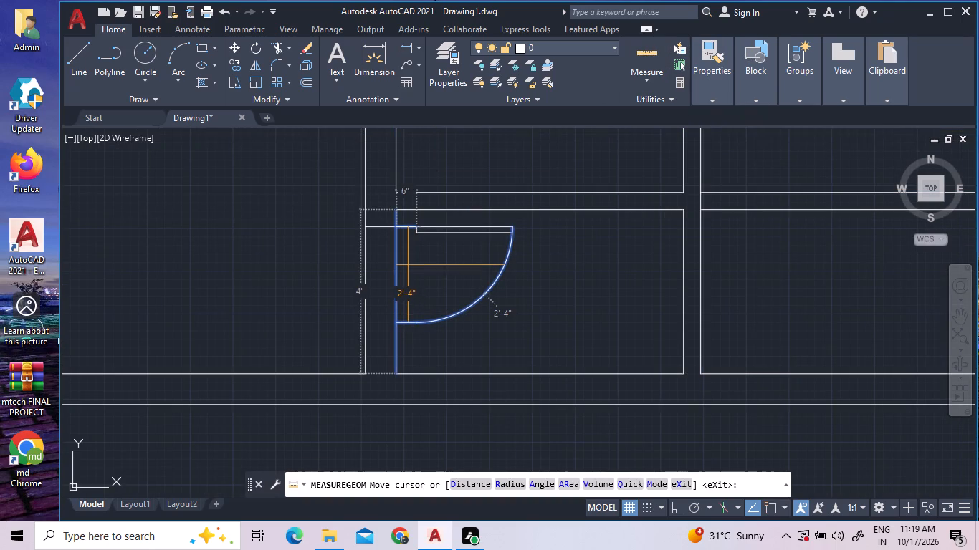
Draw a short line across the exterior wall from the lower end of the copied door's swing.
{"action": "left_click", "coordinate": [85, 62]}
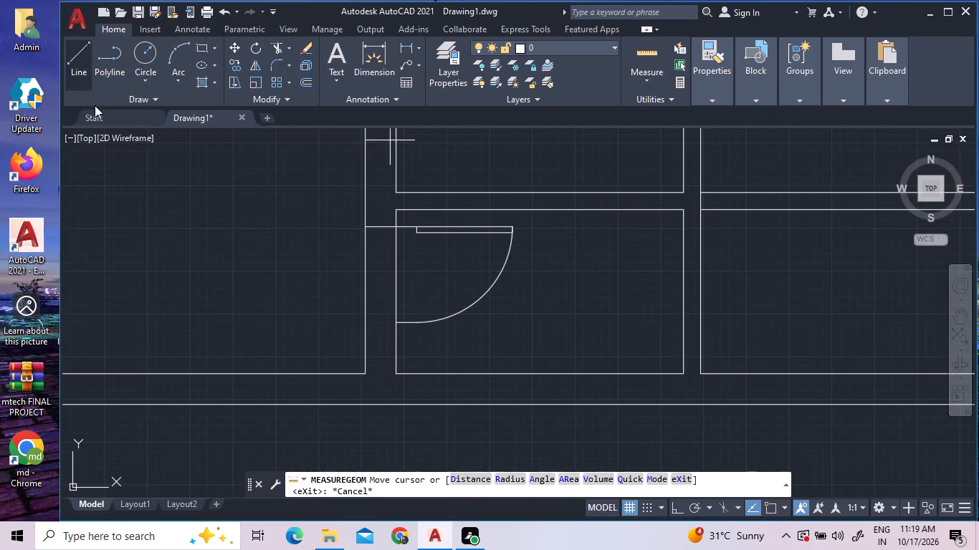
{"action": "left_click", "coordinate": [394, 319]}
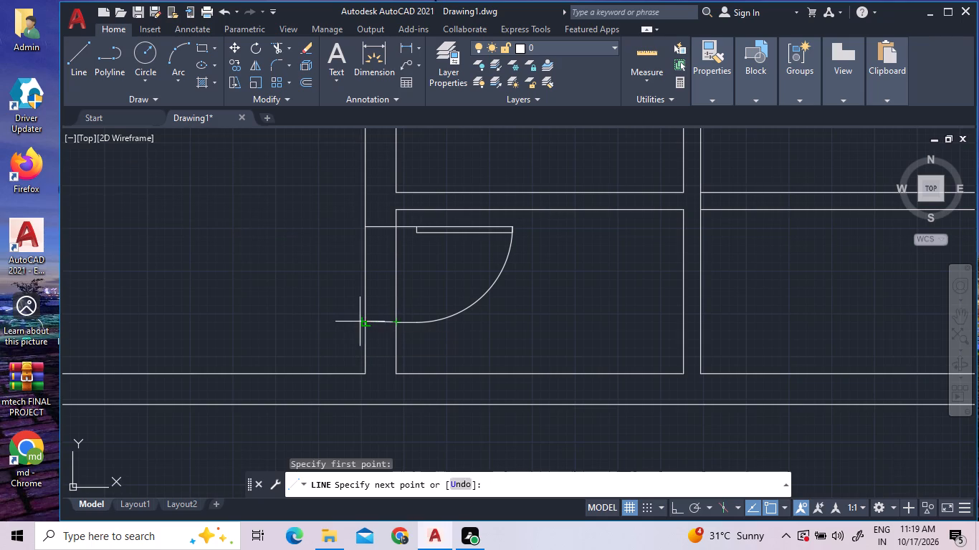
{"action": "double_click", "coordinate": [363, 322]}
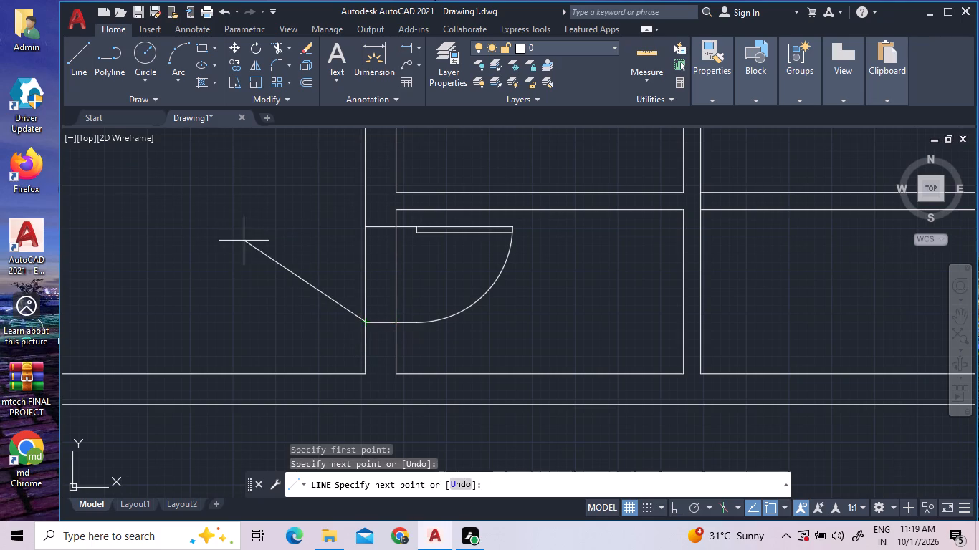
{"action": "right_click", "coordinate": [243, 241]}
{"action": "left_click", "coordinate": [260, 254]}
Trim both exterior wall lines between the two short lines to open the doorway of the small bottom room.
{"action": "scroll", "coordinate": [276, 245], "scroll_direction": "down", "scroll_amount": 2}
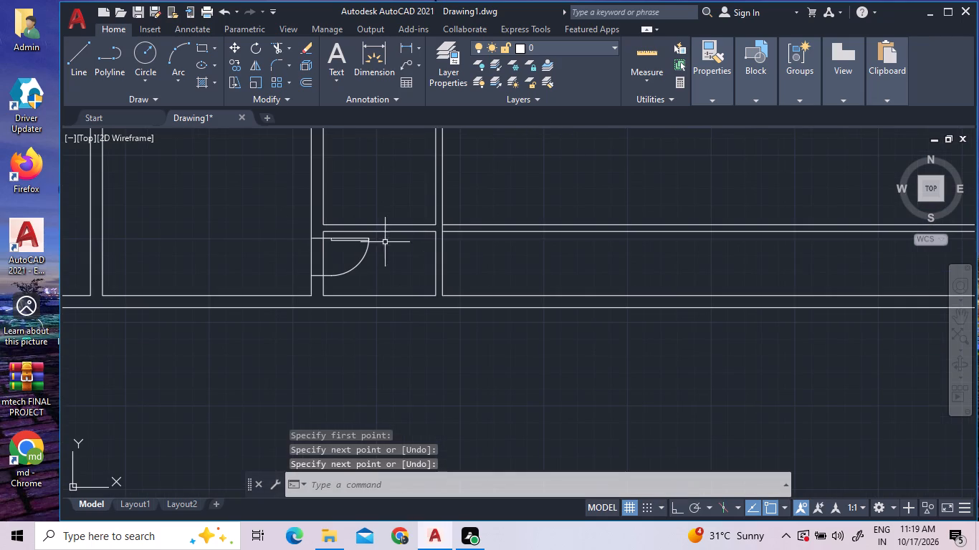
{"action": "left_click", "coordinate": [276, 47]}
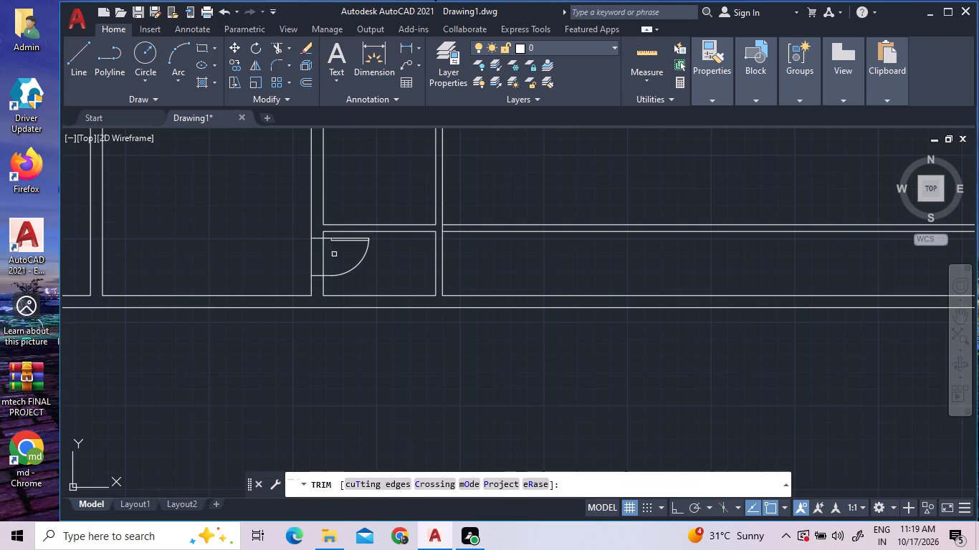
{"action": "left_click", "coordinate": [334, 254]}
{"action": "left_click", "coordinate": [289, 255]}
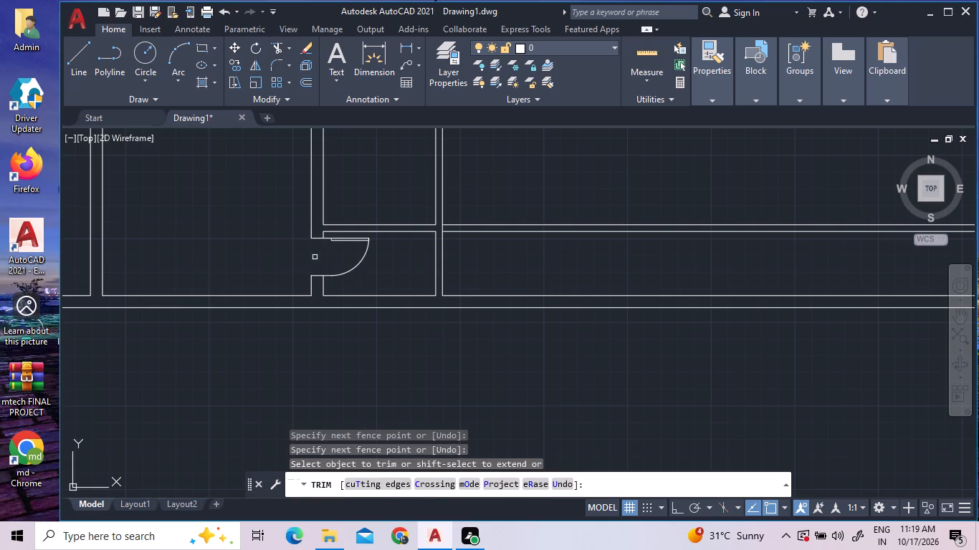
{"action": "scroll", "coordinate": [329, 274], "scroll_direction": "down", "scroll_amount": 2}
{"action": "scroll", "coordinate": [310, 255], "scroll_direction": "up", "scroll_amount": 2}
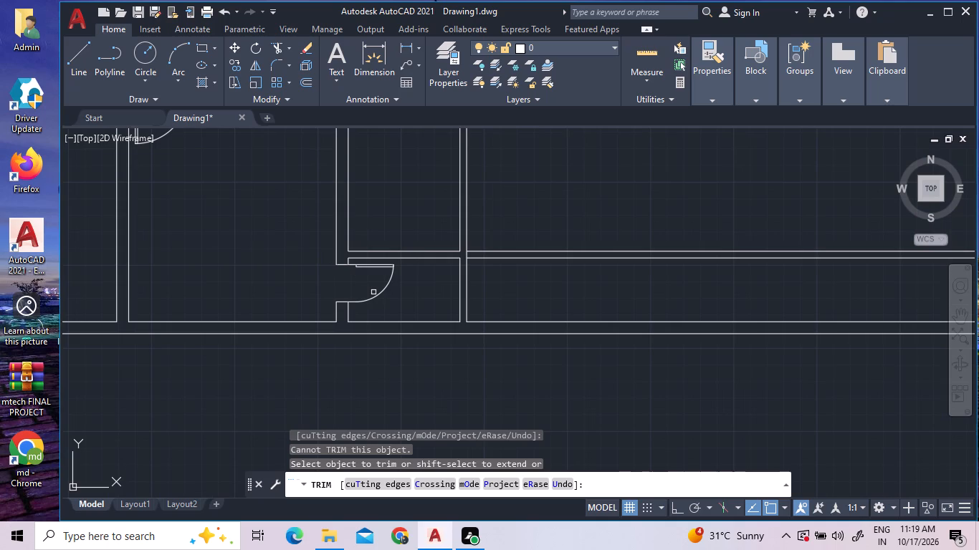
{"action": "scroll", "coordinate": [373, 291], "scroll_direction": "down", "scroll_amount": 2}
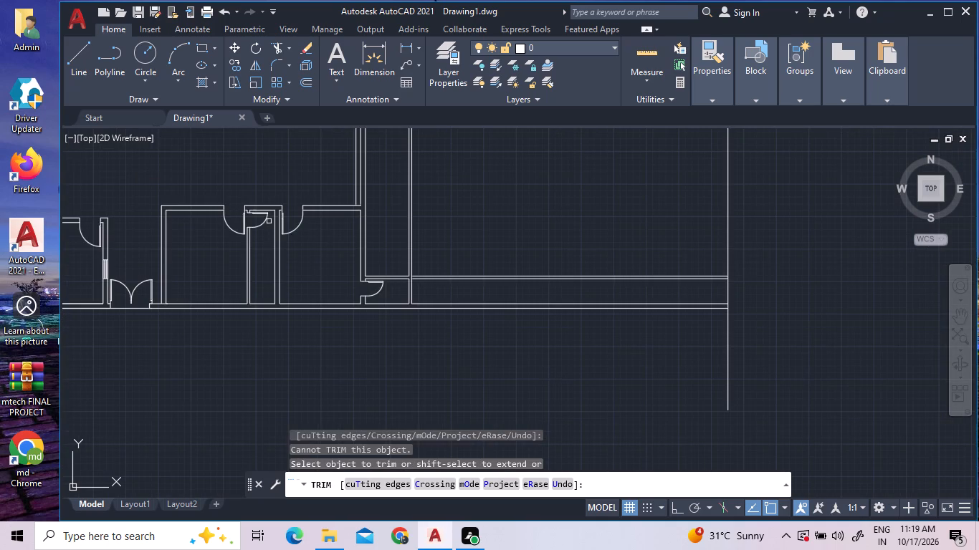
{"action": "scroll", "coordinate": [197, 254], "scroll_direction": "down", "scroll_amount": 1}
{"action": "scroll", "coordinate": [146, 243], "scroll_direction": "up", "scroll_amount": 2}
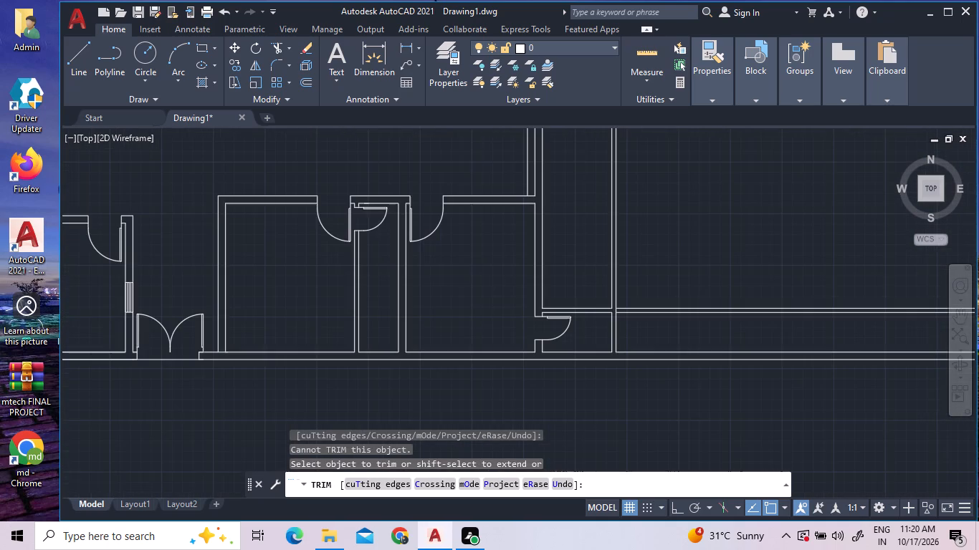
{"action": "scroll", "coordinate": [157, 241], "scroll_direction": "up", "scroll_amount": 1}
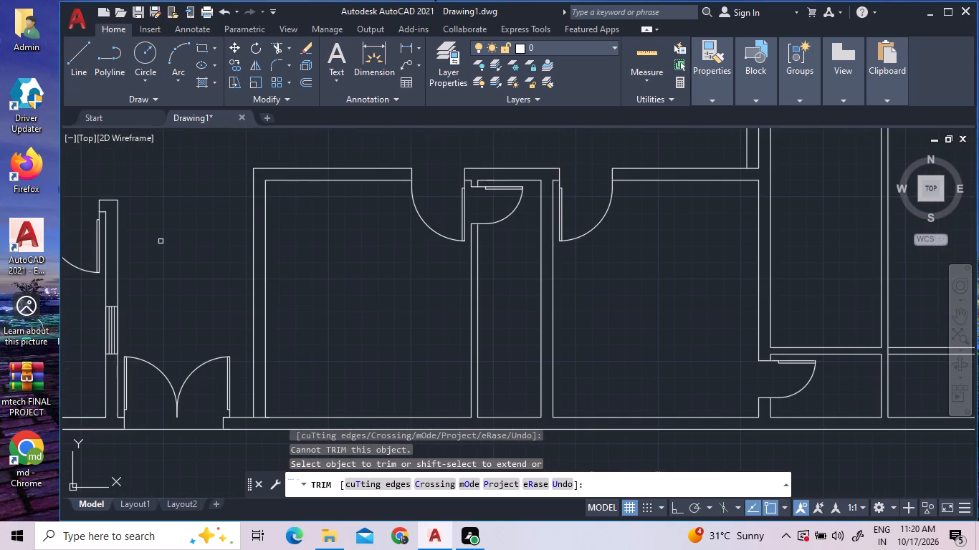
{"action": "right_click", "coordinate": [205, 237]}
{"action": "left_click", "coordinate": [220, 246]}
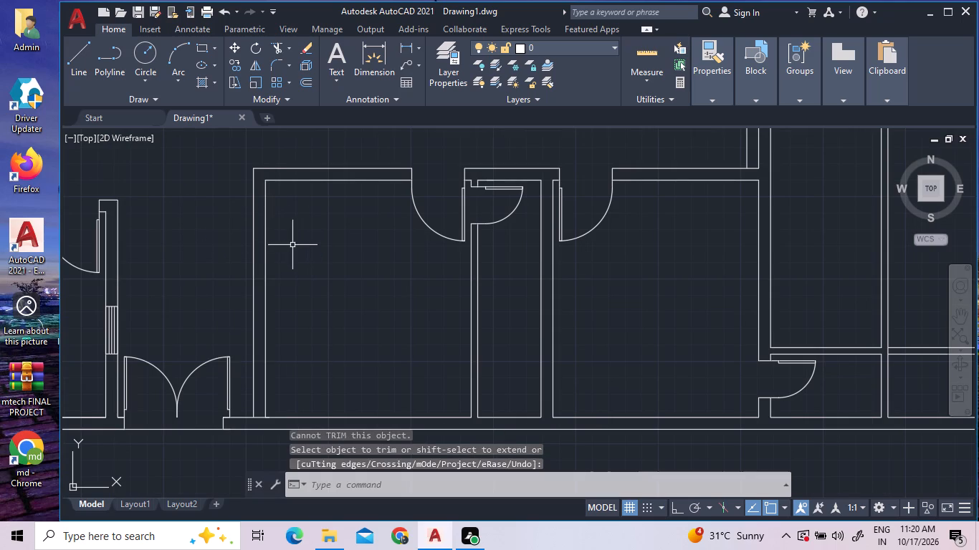
Offset the right-hand line of the small bottom room's partition wall 15' to the right.
{"action": "scroll", "coordinate": [320, 284], "scroll_direction": "down", "scroll_amount": 2}
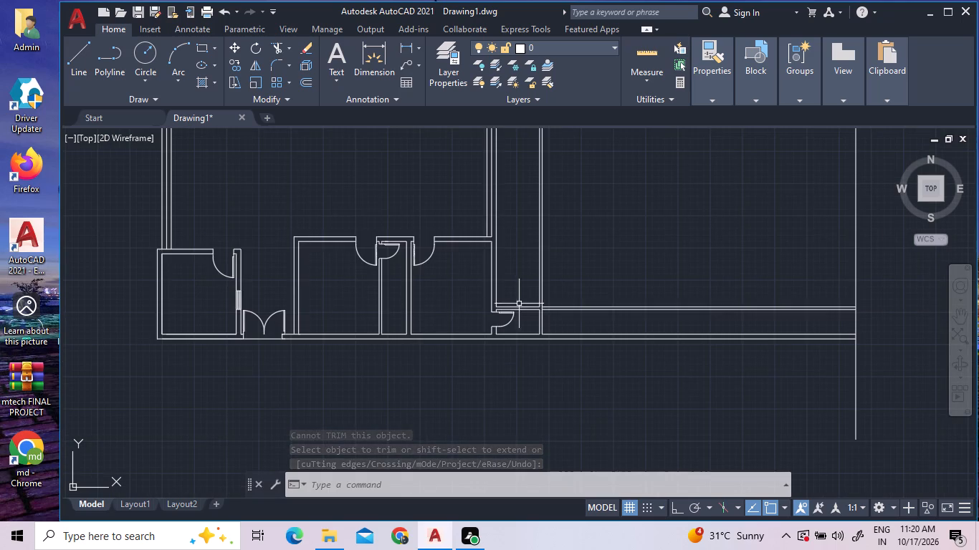
{"action": "scroll", "coordinate": [612, 330], "scroll_direction": "up", "scroll_amount": 2}
{"action": "middle_click_drag", "start_coordinate": [612, 312], "coordinate": [497, 267]}
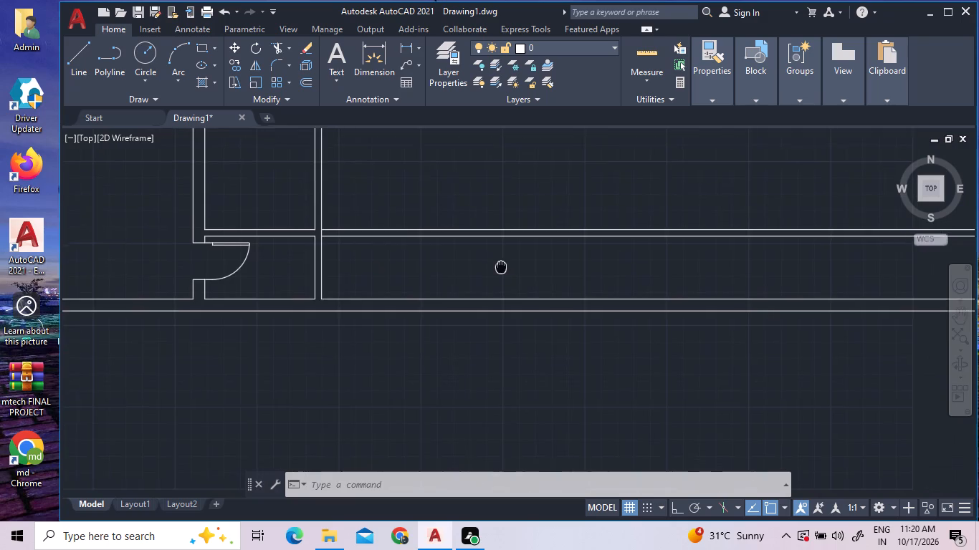
{"action": "middle_click_drag", "start_coordinate": [497, 267], "coordinate": [444, 274]}
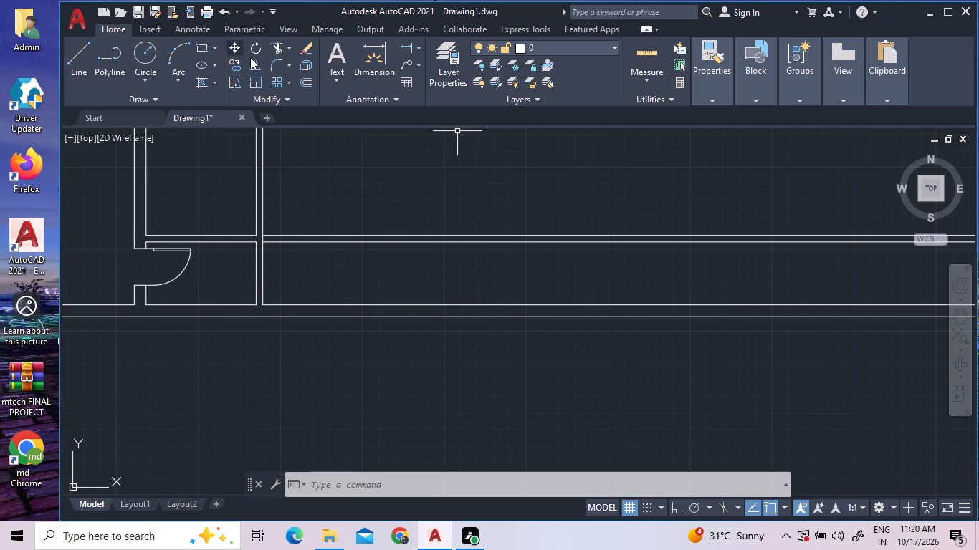
{"action": "left_click", "coordinate": [300, 86]}
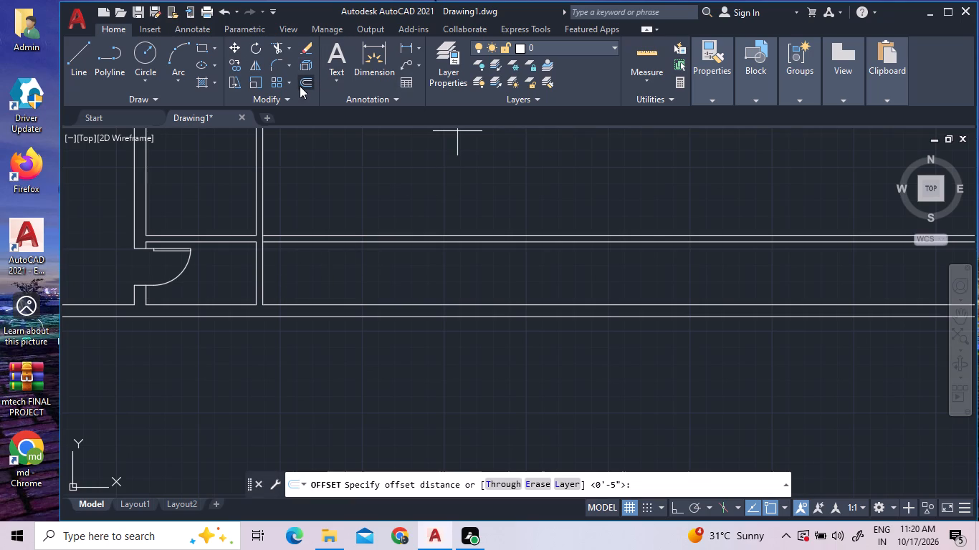
{"action": "key", "text": "1"}
{"action": "type", "text": "5'"}
{"action": "key", "text": "Return"}
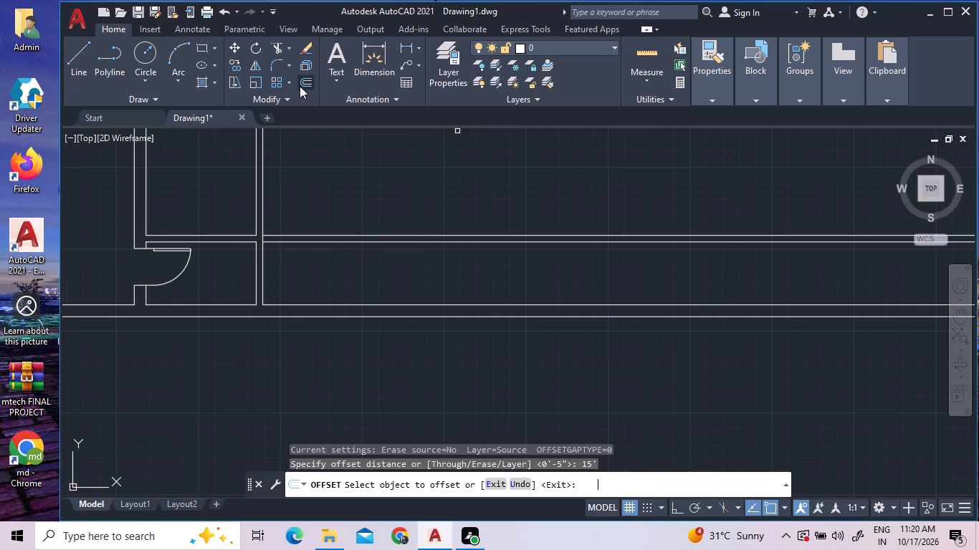
{"action": "scroll", "coordinate": [242, 193], "scroll_direction": "down", "scroll_amount": 1}
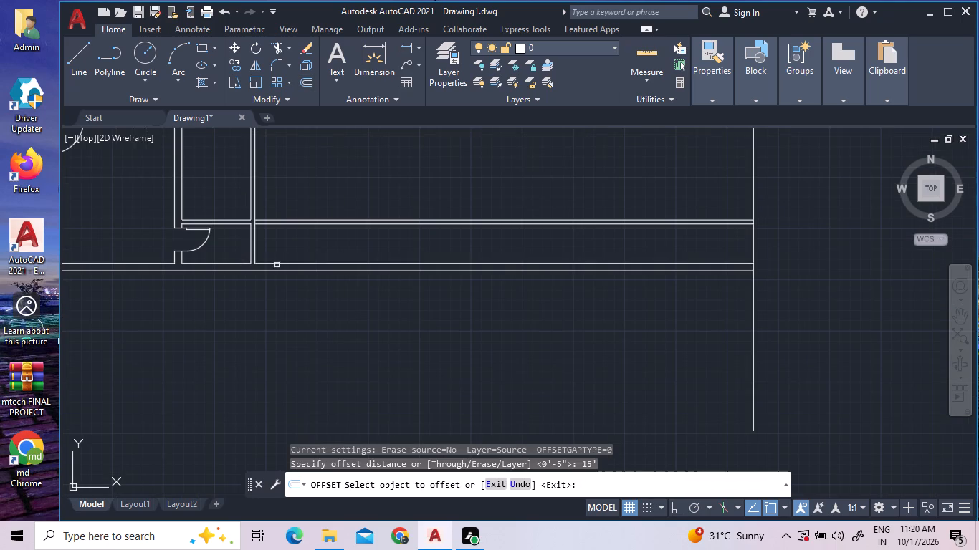
{"action": "left_click", "coordinate": [254, 243]}
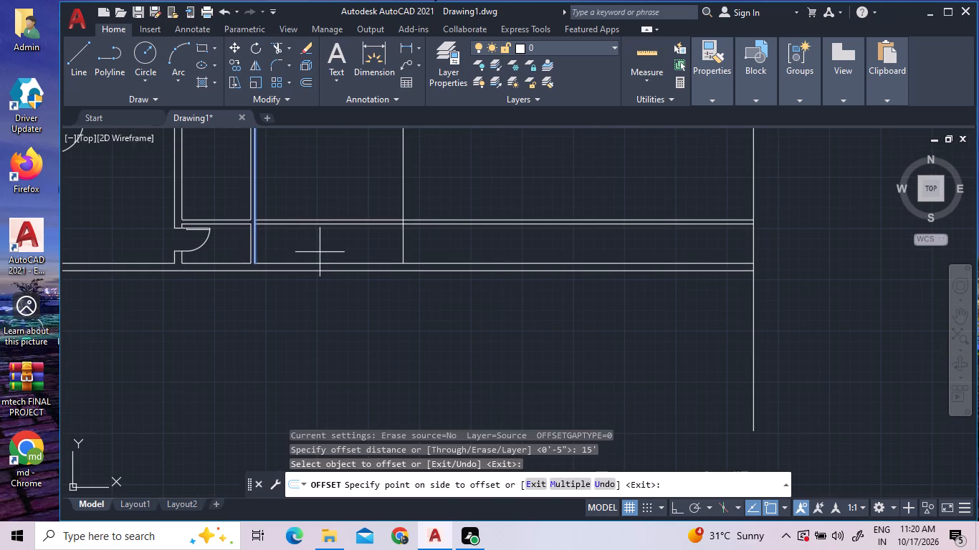
{"action": "left_click", "coordinate": [320, 252]}
Offset the new vertical line 9" to the right to form the next room's far wall.
{"action": "left_click", "coordinate": [306, 85]}
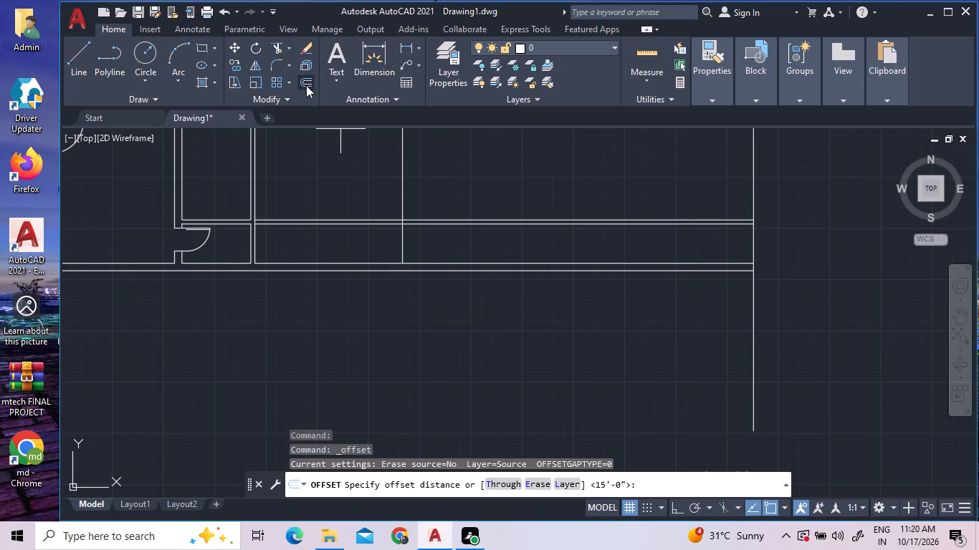
{"action": "key", "text": "9"}
{"action": "key", "text": "shift+quotedbl"}
{"action": "key", "text": "Return"}
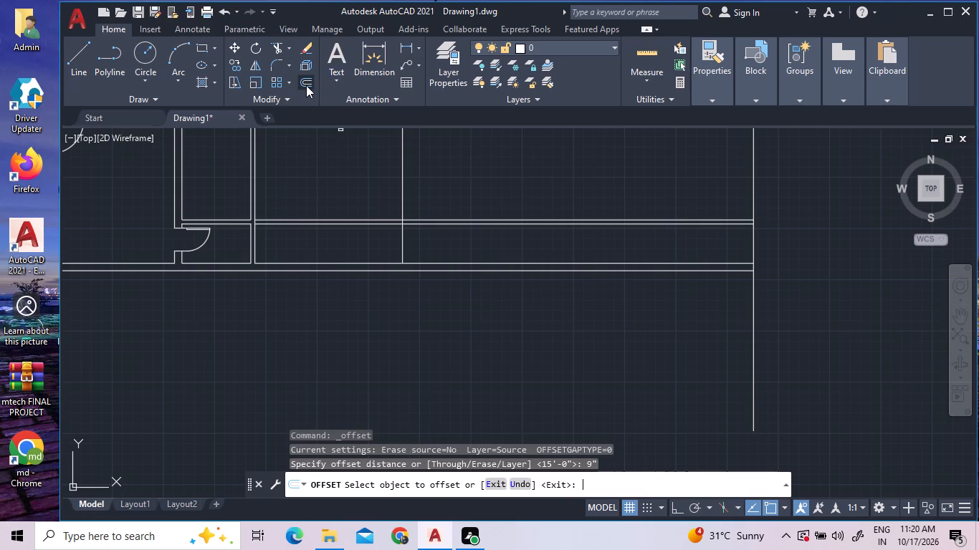
{"action": "left_click", "coordinate": [403, 169]}
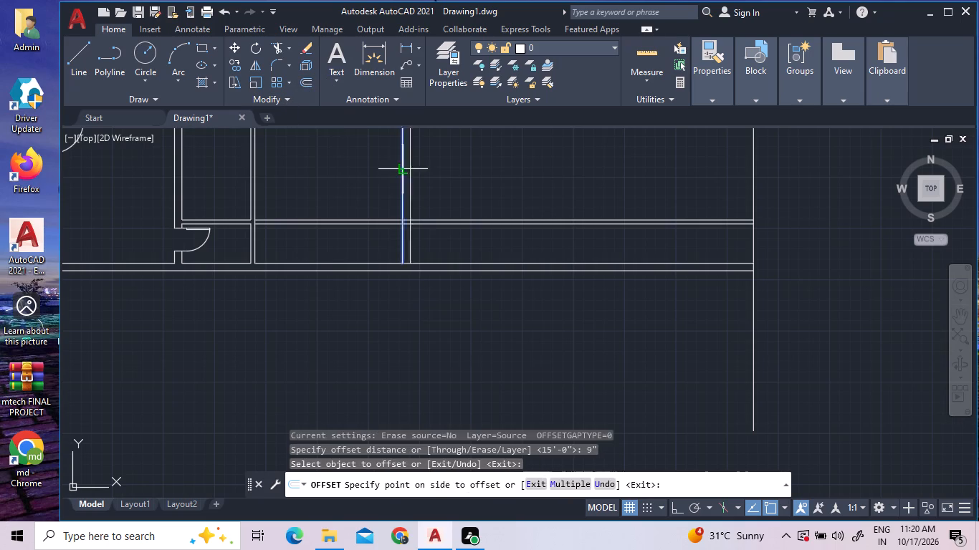
{"action": "double_click", "coordinate": [425, 177]}
{"action": "scroll", "coordinate": [438, 255], "scroll_direction": "down", "scroll_amount": 4}
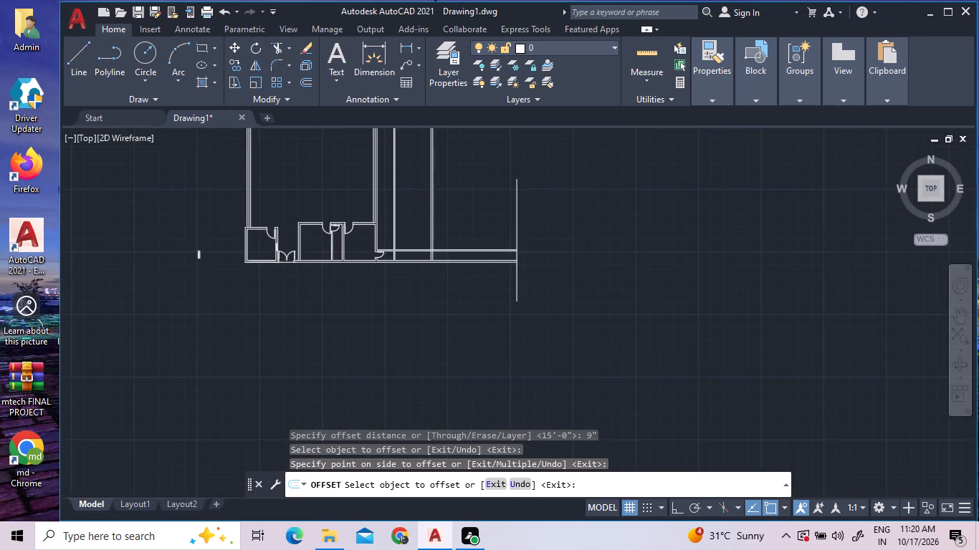
{"action": "scroll", "coordinate": [409, 273], "scroll_direction": "up", "scroll_amount": 2}
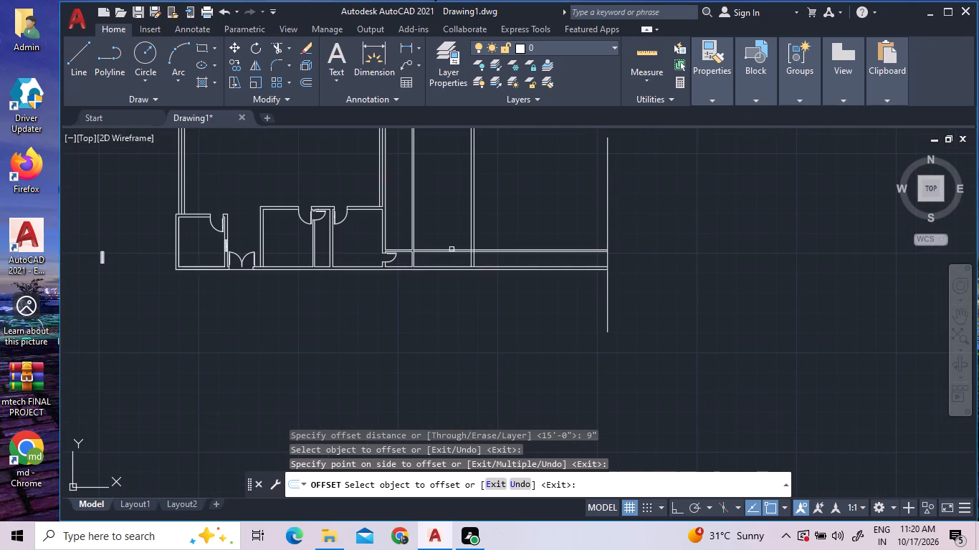
{"action": "scroll", "coordinate": [457, 238], "scroll_direction": "up", "scroll_amount": 2}
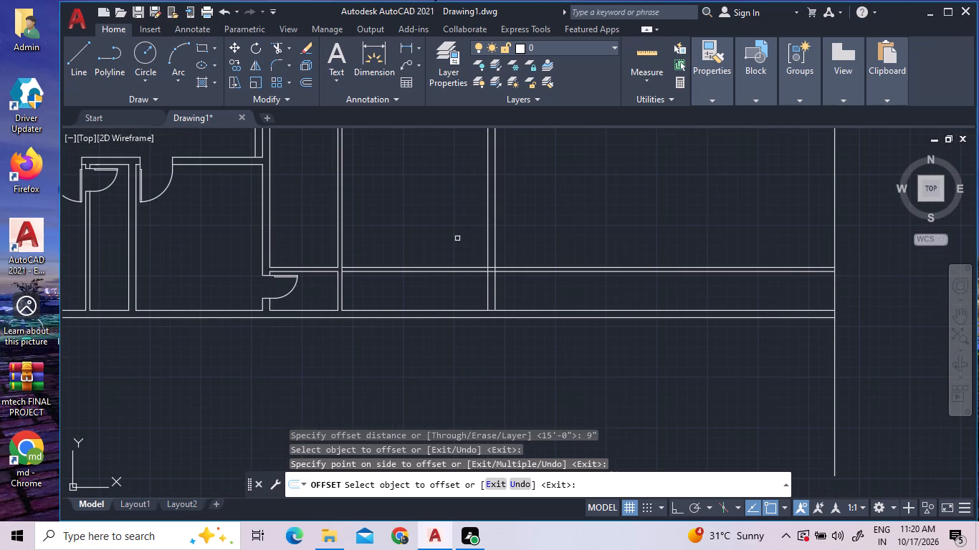
{"action": "scroll", "coordinate": [457, 238], "scroll_direction": "down", "scroll_amount": 2}
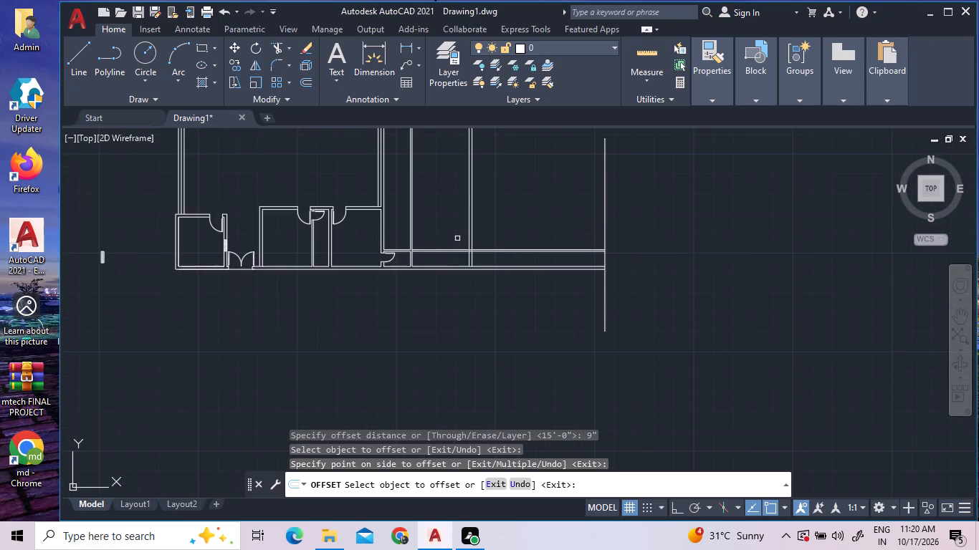
{"action": "right_click", "coordinate": [517, 190]}
{"action": "left_click", "coordinate": [525, 197]}
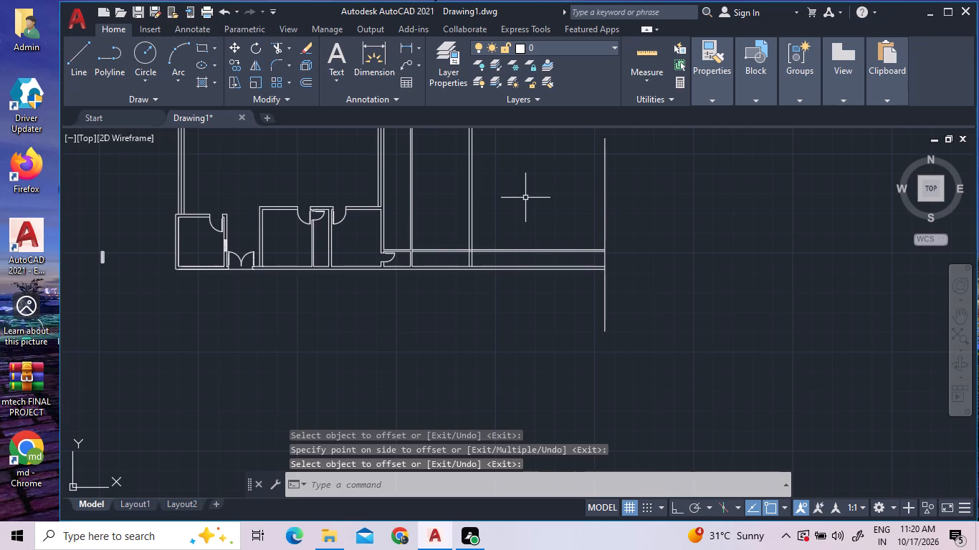
Extend the outer line of the bottom rooms' upper wall rightward to the long vertical boundary line.
{"action": "left_click", "coordinate": [286, 49]}
{"action": "left_click", "coordinate": [295, 92]}
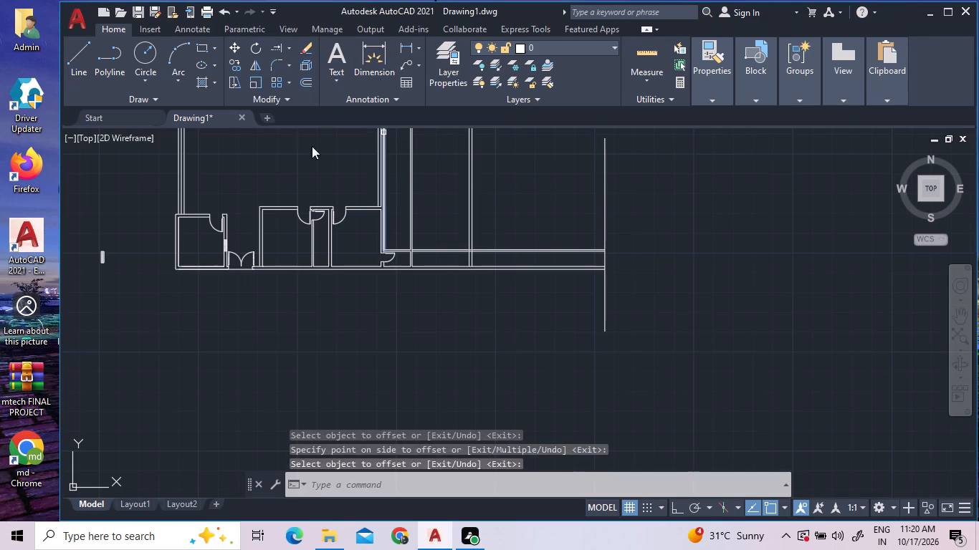
{"action": "left_click", "coordinate": [373, 206]}
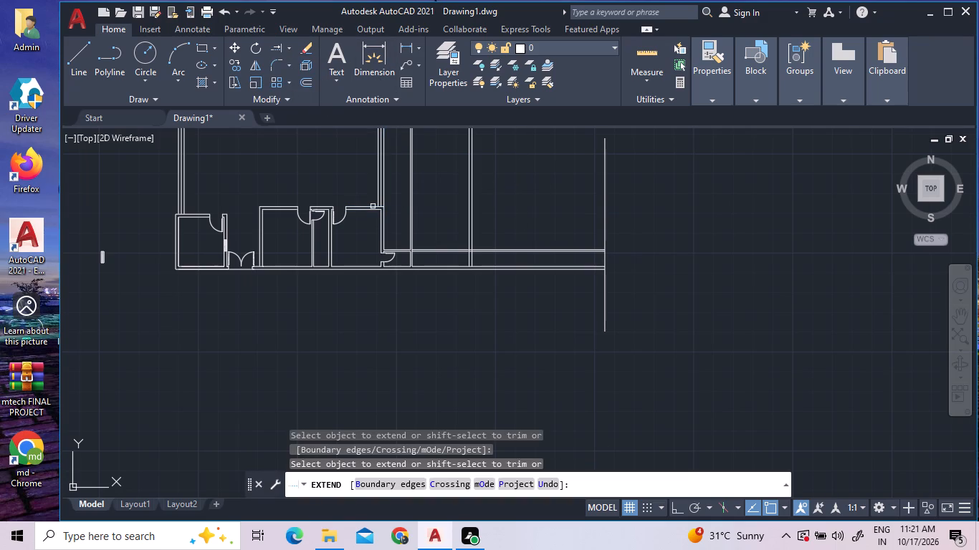
{"action": "triple_click", "coordinate": [375, 207]}
{"action": "left_click", "coordinate": [375, 207]}
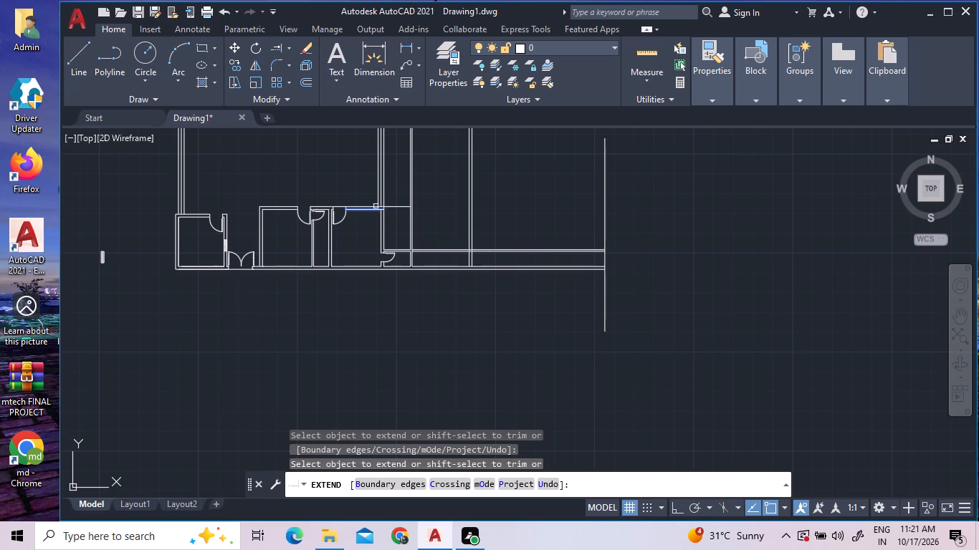
{"action": "triple_click", "coordinate": [375, 206]}
{"action": "triple_click", "coordinate": [375, 206]}
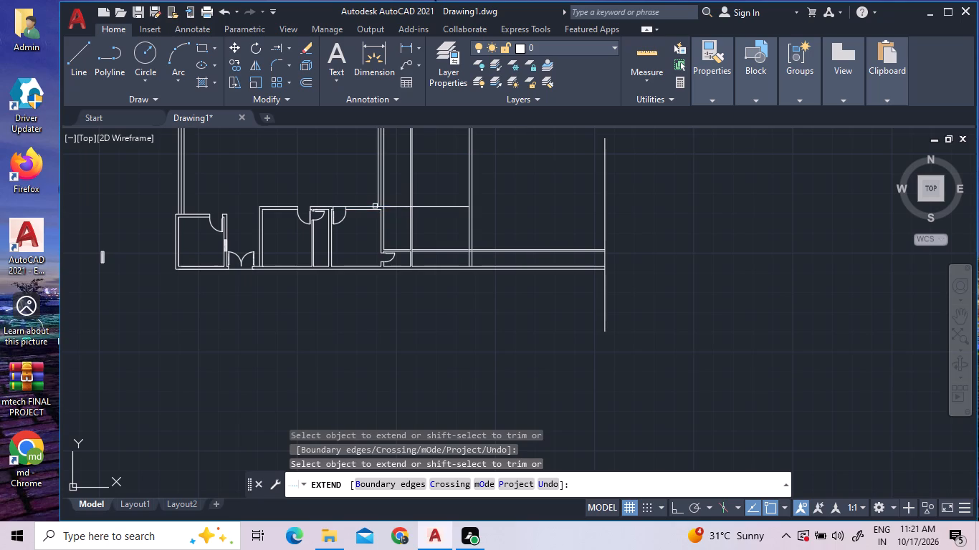
{"action": "triple_click", "coordinate": [375, 206]}
{"action": "left_click", "coordinate": [448, 206]}
{"action": "double_click", "coordinate": [373, 211]}
{"action": "left_click", "coordinate": [373, 203]}
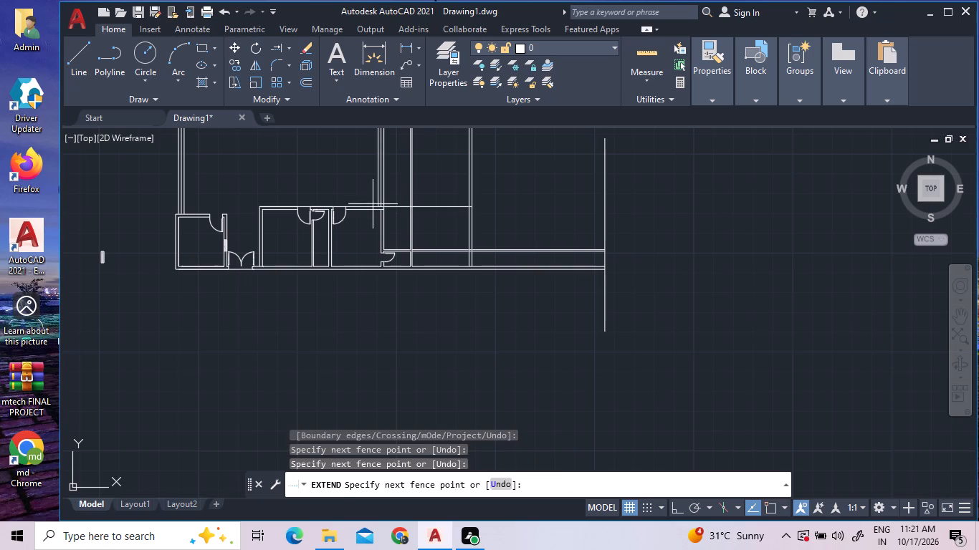
{"action": "left_click", "coordinate": [370, 215]}
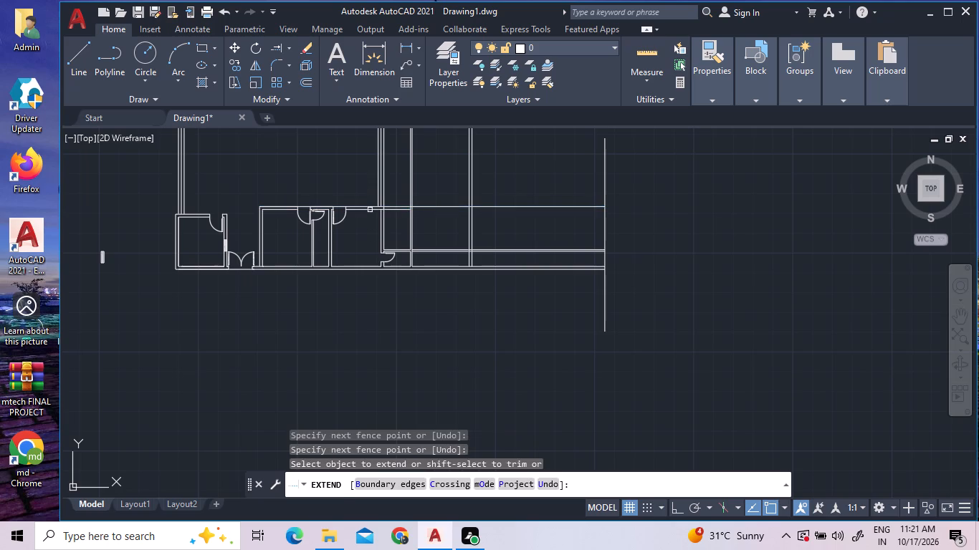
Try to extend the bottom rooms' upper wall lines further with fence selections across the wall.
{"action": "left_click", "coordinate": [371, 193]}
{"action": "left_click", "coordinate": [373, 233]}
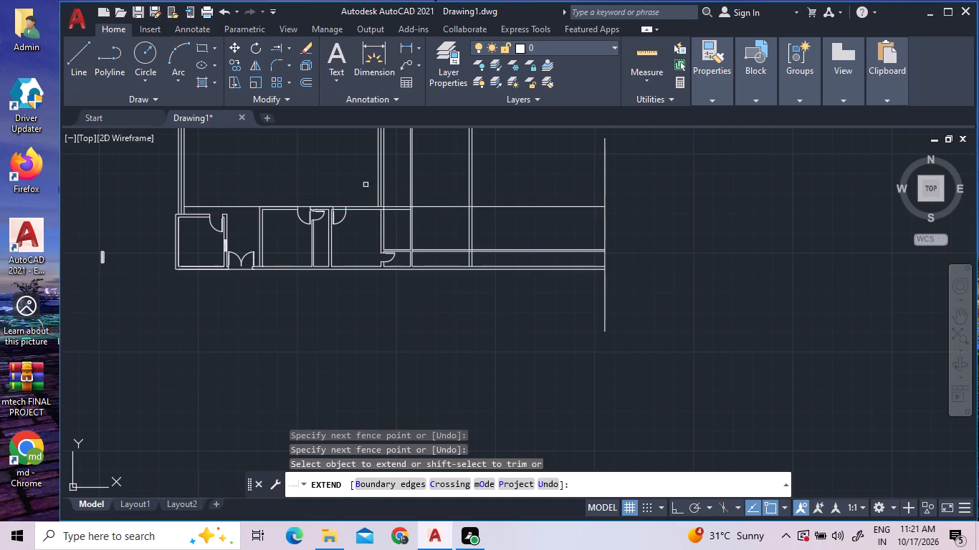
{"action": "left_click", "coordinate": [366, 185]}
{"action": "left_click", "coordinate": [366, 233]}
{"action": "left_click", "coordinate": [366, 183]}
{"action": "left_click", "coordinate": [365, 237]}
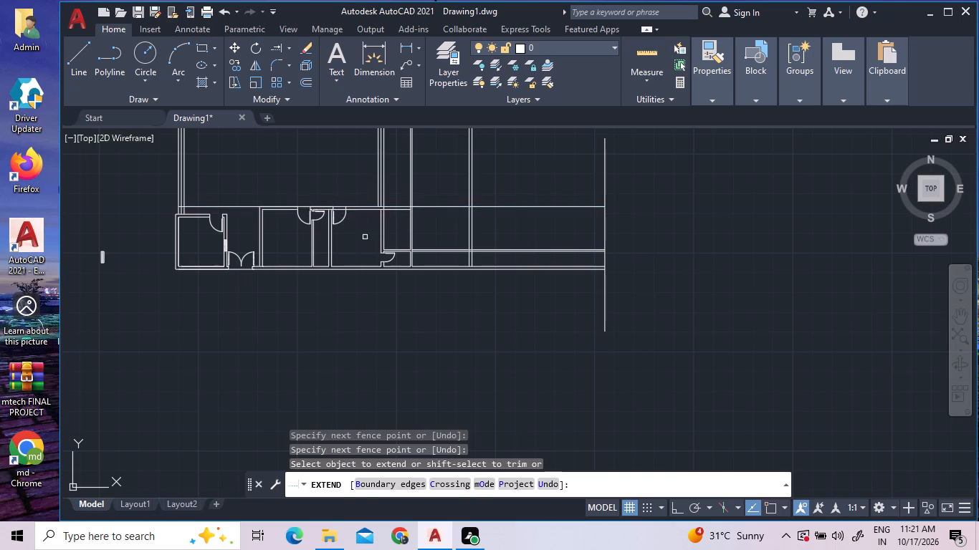
Extend the inner line of the bottom rooms' upper wall rightward to the same vertical boundary line.
{"action": "double_click", "coordinate": [394, 188]}
{"action": "left_click", "coordinate": [397, 206]}
{"action": "left_click", "coordinate": [397, 216]}
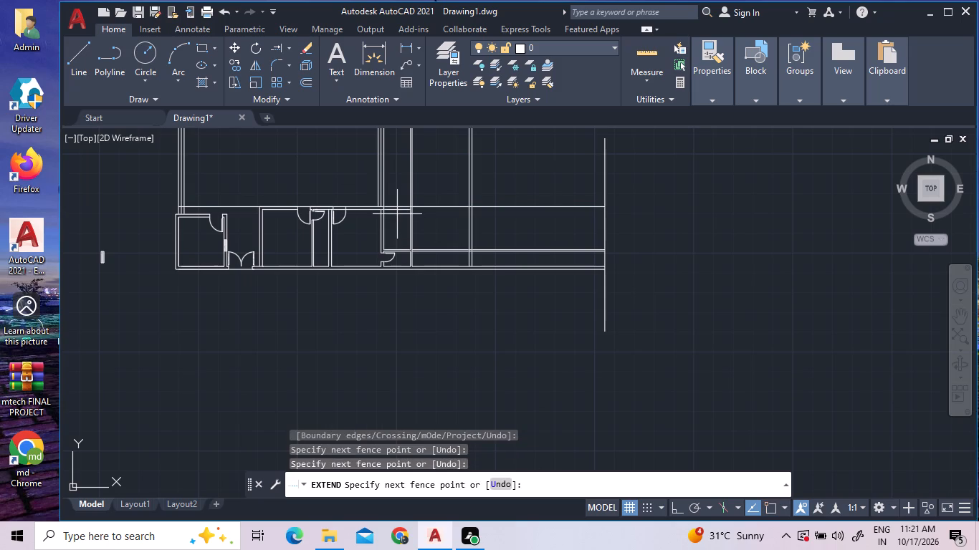
{"action": "left_click", "coordinate": [397, 221]}
{"action": "triple_click", "coordinate": [399, 210]}
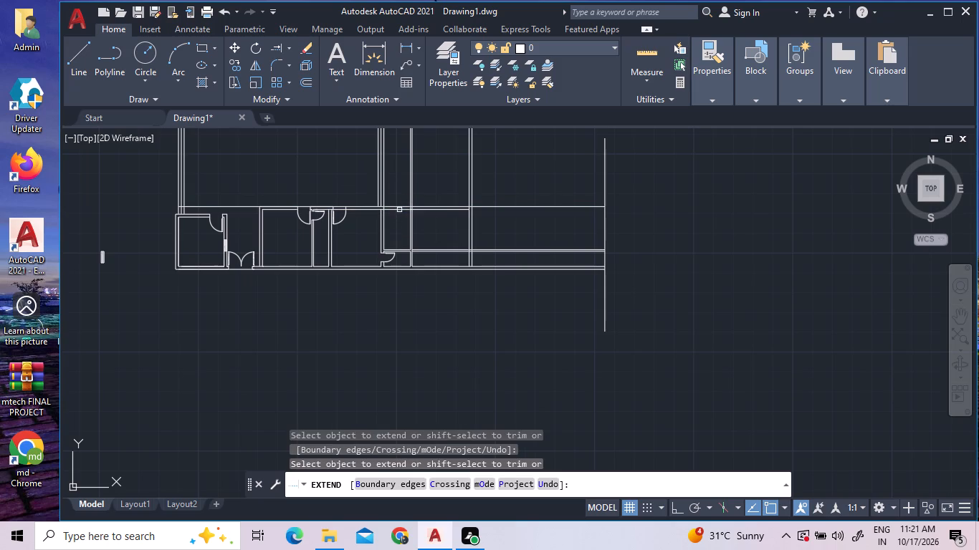
{"action": "triple_click", "coordinate": [399, 210]}
{"action": "triple_click", "coordinate": [399, 210]}
{"action": "double_click", "coordinate": [399, 210]}
Trim the bottom rooms' extended upper wall line away from the far-left double wall across the entrance gap to the second room.
{"action": "left_click", "coordinate": [290, 50]}
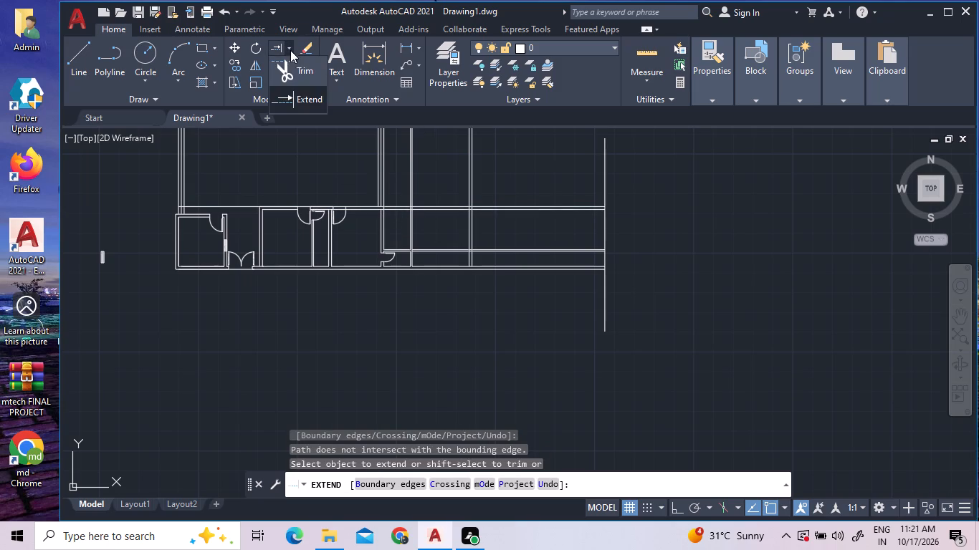
{"action": "left_click", "coordinate": [289, 62]}
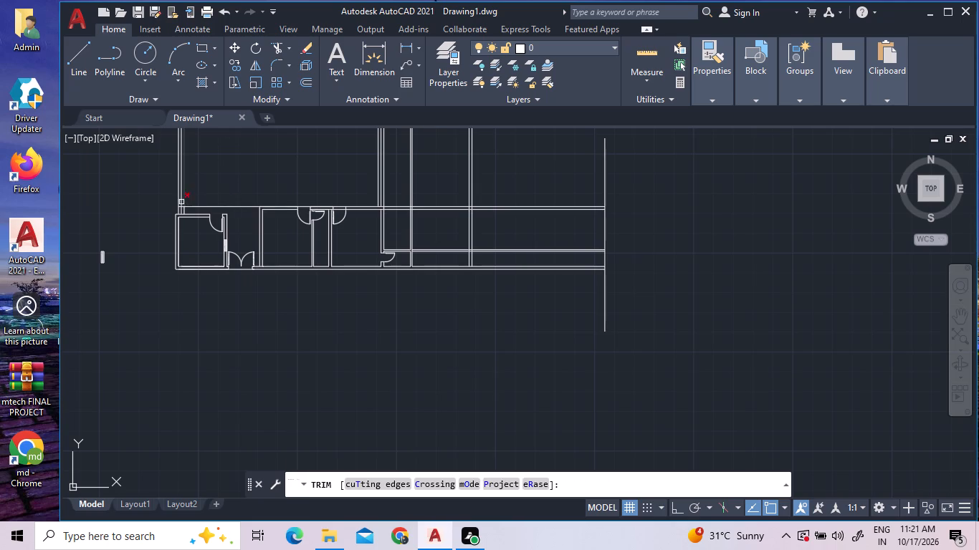
{"action": "scroll", "coordinate": [178, 213], "scroll_direction": "up", "scroll_amount": 4}
{"action": "left_click", "coordinate": [186, 169]}
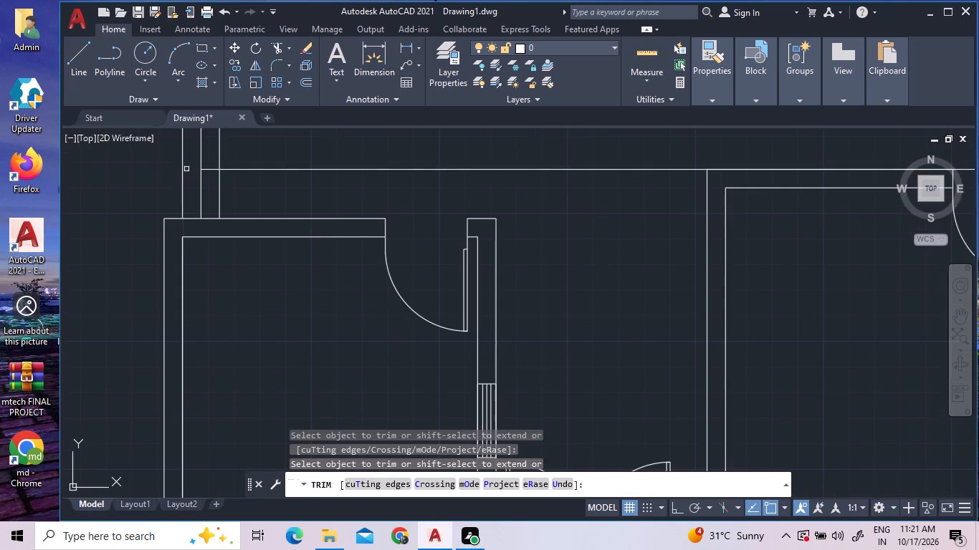
{"action": "left_click", "coordinate": [209, 170]}
{"action": "left_click", "coordinate": [240, 168]}
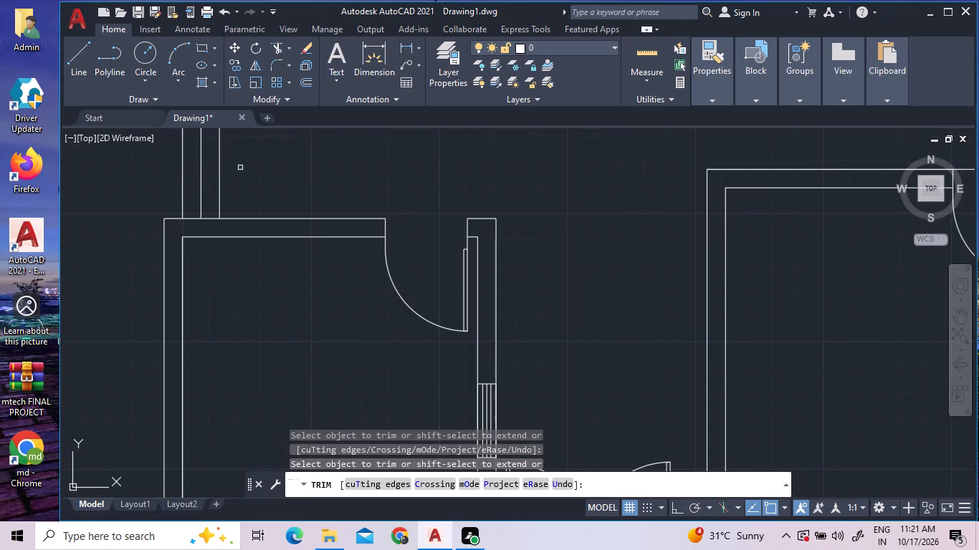
Trim the upper wall lines out of the two door openings along the bottom rooms' upper wall.
{"action": "scroll", "coordinate": [598, 285], "scroll_direction": "down", "scroll_amount": 4}
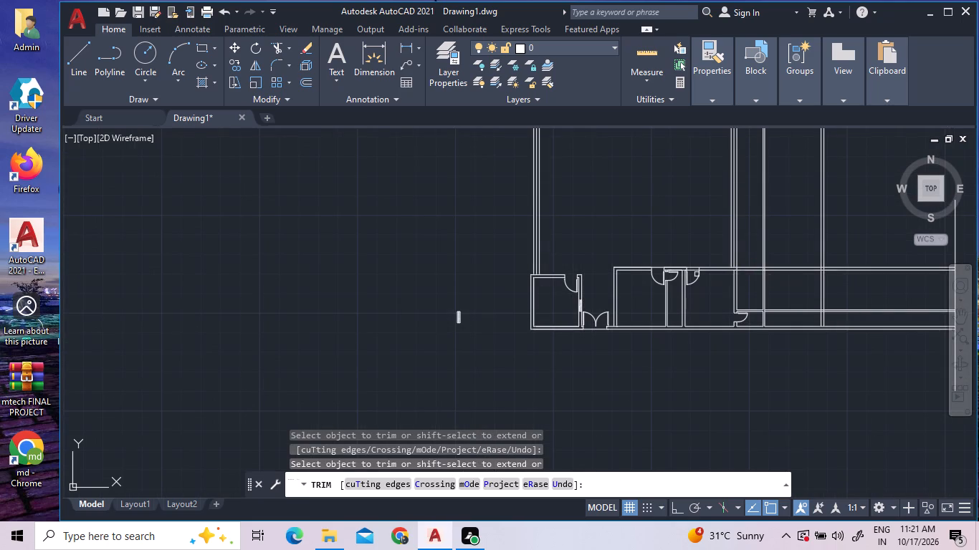
{"action": "scroll", "coordinate": [696, 274], "scroll_direction": "up", "scroll_amount": 3}
{"action": "left_click", "coordinate": [548, 246]}
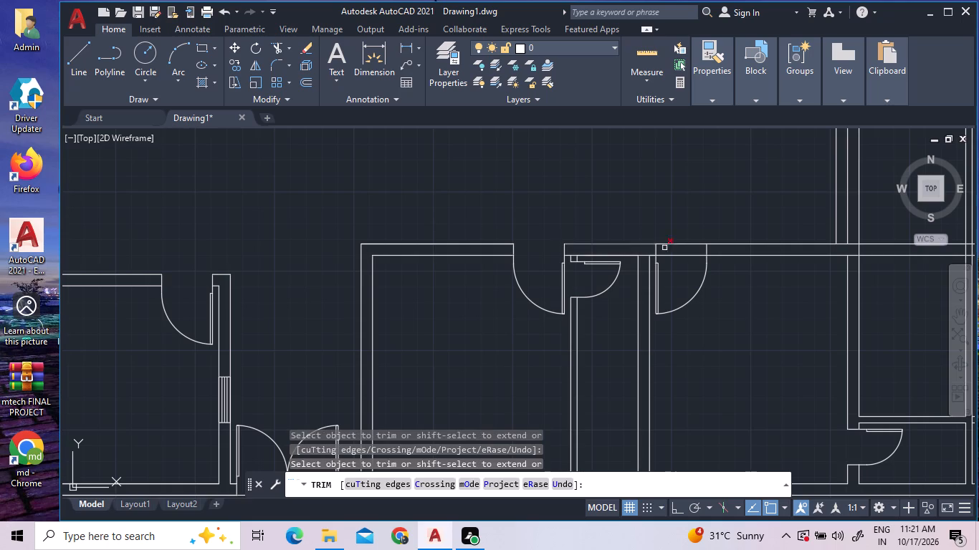
{"action": "left_click", "coordinate": [687, 243]}
{"action": "left_click", "coordinate": [687, 254]}
Trim the overlapping line segments inside the junction of the upper wall and the wall just past the last door.
{"action": "scroll", "coordinate": [675, 264], "scroll_direction": "down", "scroll_amount": 1}
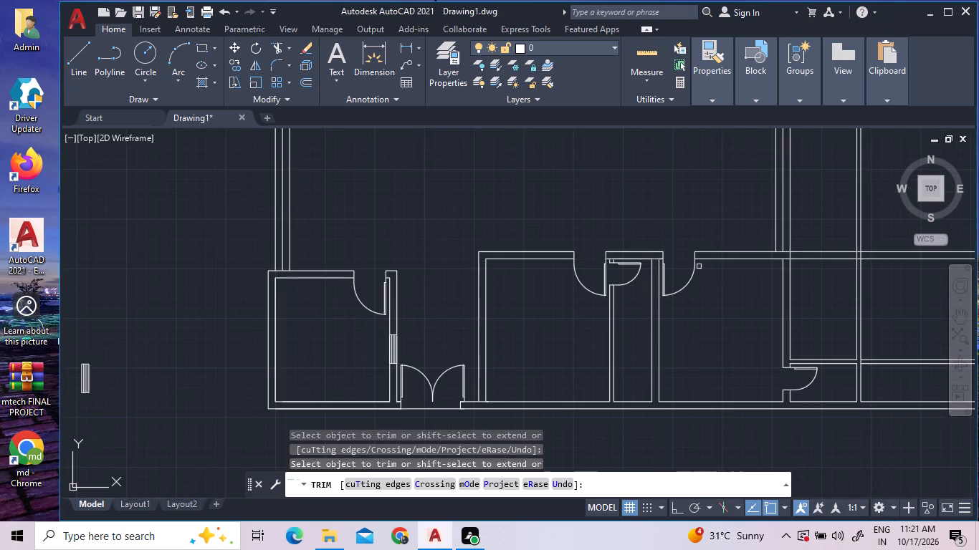
{"action": "scroll", "coordinate": [709, 270], "scroll_direction": "down", "scroll_amount": 2}
{"action": "middle_click_drag", "start_coordinate": [758, 278], "coordinate": [727, 270]}
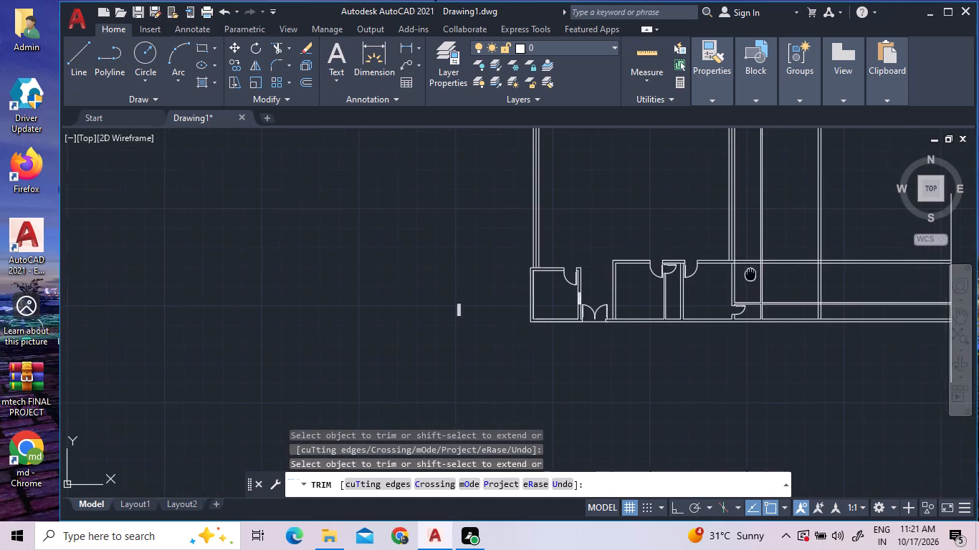
{"action": "middle_click_drag", "start_coordinate": [727, 270], "coordinate": [550, 255]}
{"action": "scroll", "coordinate": [530, 243], "scroll_direction": "up", "scroll_amount": 2}
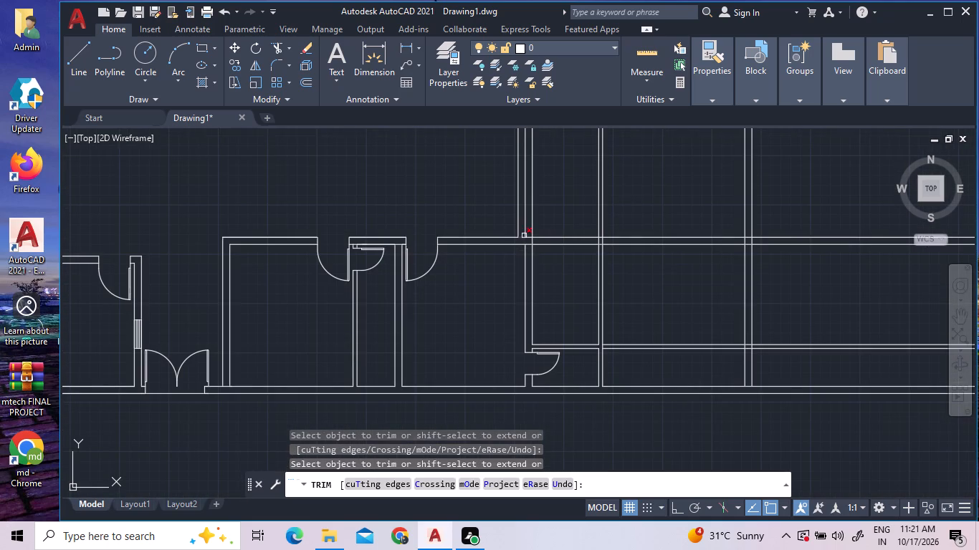
{"action": "scroll", "coordinate": [527, 241], "scroll_direction": "up", "scroll_amount": 3}
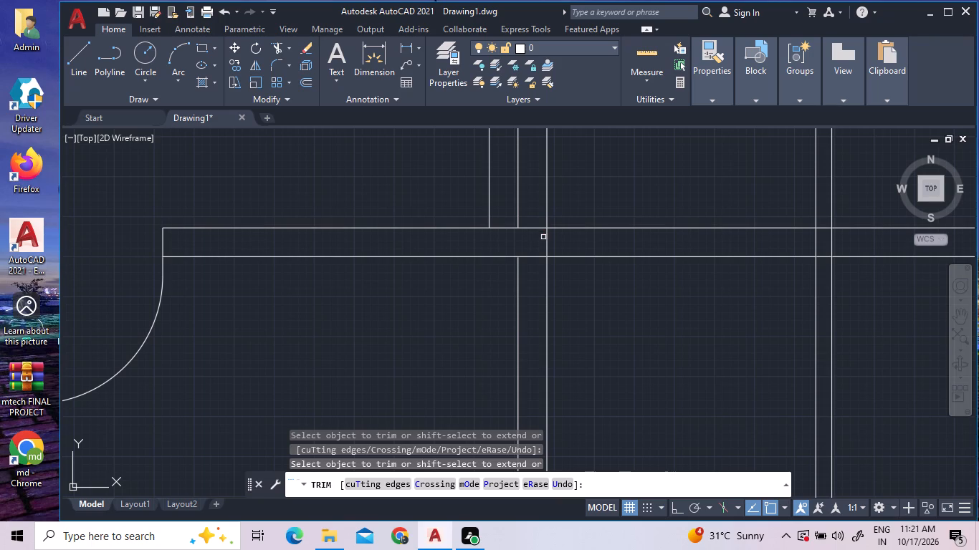
{"action": "left_click", "coordinate": [547, 238]}
{"action": "left_click", "coordinate": [533, 256]}
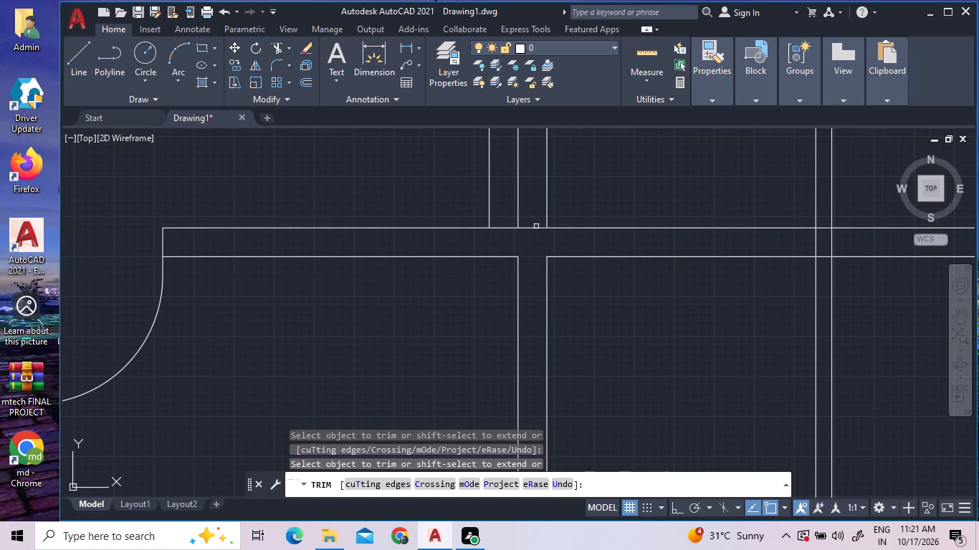
{"action": "double_click", "coordinate": [536, 226]}
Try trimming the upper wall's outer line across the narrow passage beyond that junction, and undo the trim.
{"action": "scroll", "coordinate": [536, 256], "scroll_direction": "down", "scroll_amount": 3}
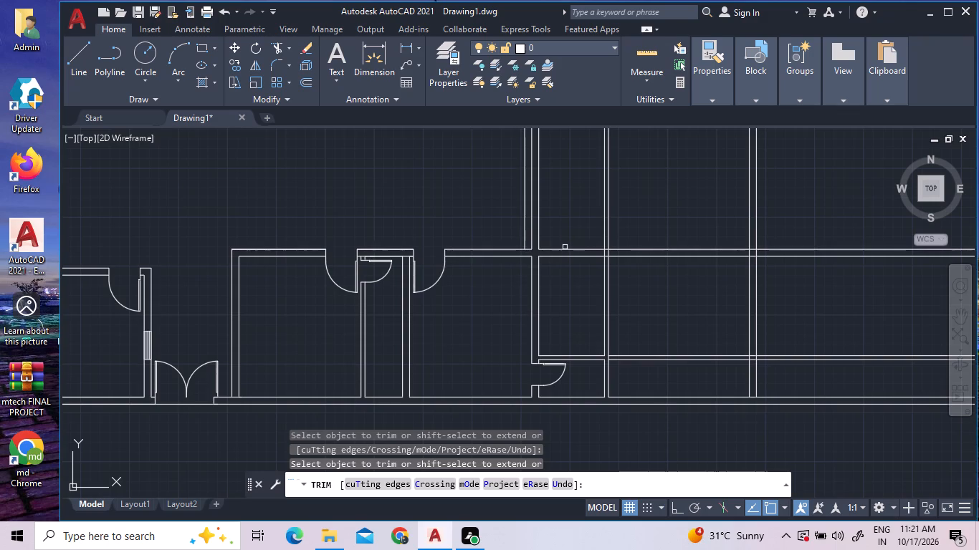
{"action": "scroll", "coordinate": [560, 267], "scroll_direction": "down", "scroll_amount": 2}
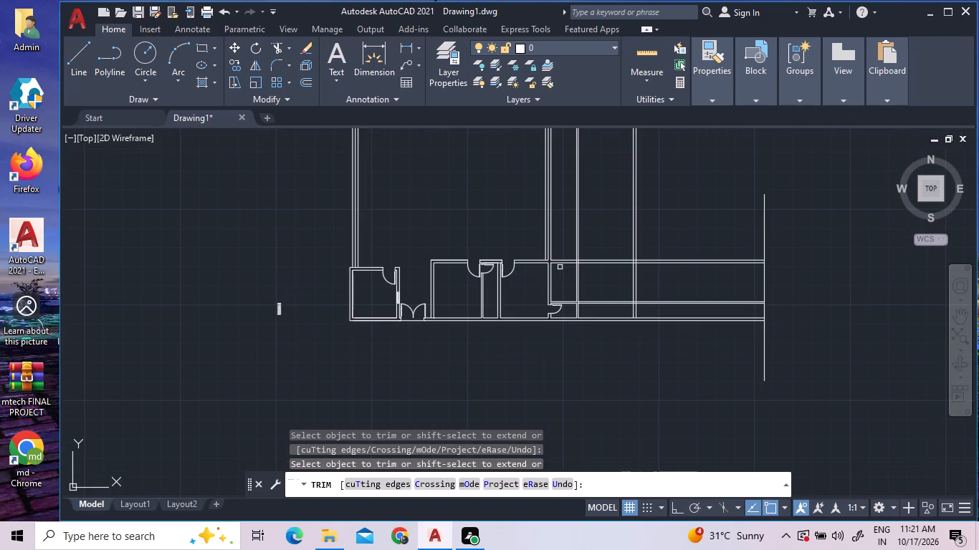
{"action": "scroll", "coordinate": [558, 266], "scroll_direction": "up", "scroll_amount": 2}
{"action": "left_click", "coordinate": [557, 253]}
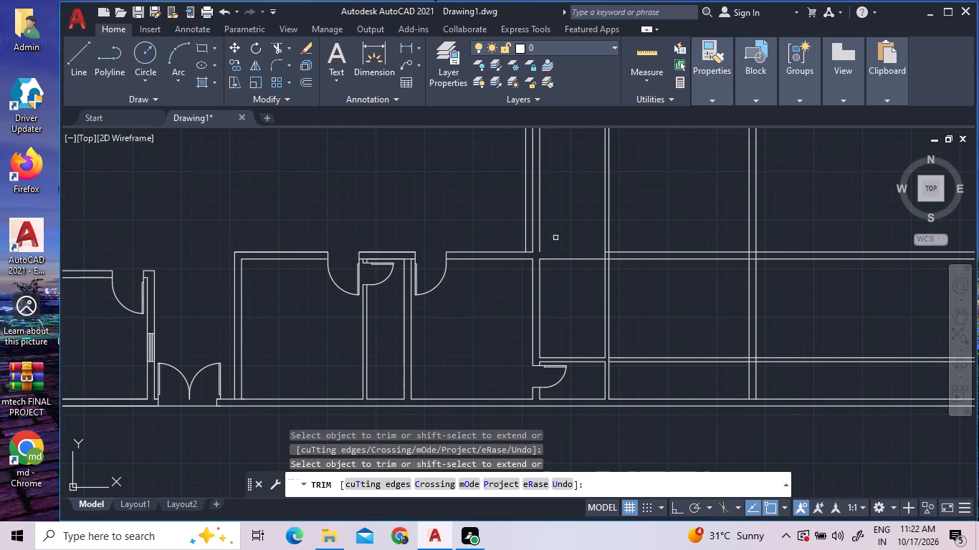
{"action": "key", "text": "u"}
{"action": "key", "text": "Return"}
Trim both upper wall lines across the narrow passage with a fence selection.
{"action": "scroll", "coordinate": [605, 272], "scroll_direction": "down", "scroll_amount": 2}
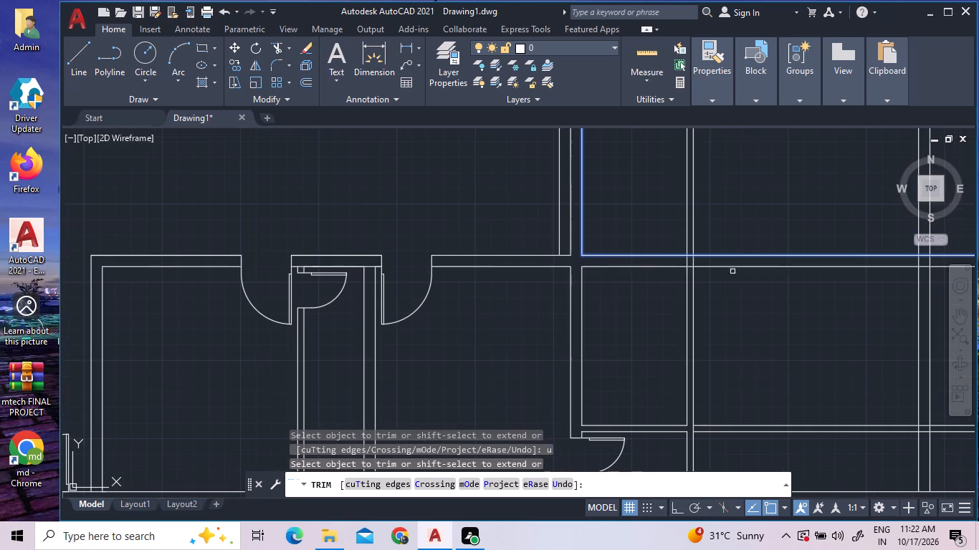
{"action": "scroll", "coordinate": [740, 251], "scroll_direction": "up", "scroll_amount": 1}
{"action": "scroll", "coordinate": [712, 233], "scroll_direction": "down", "scroll_amount": 3}
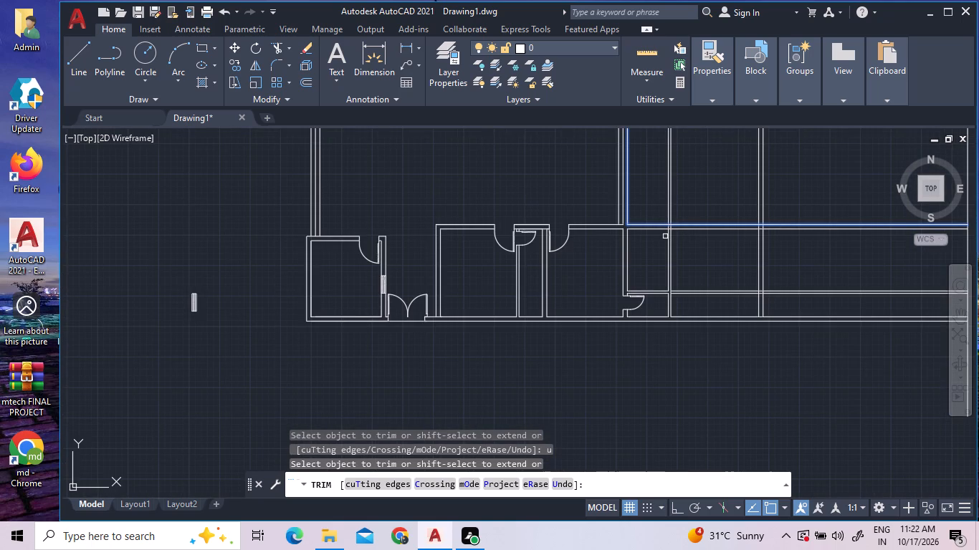
{"action": "left_click", "coordinate": [655, 243]}
{"action": "double_click", "coordinate": [646, 195]}
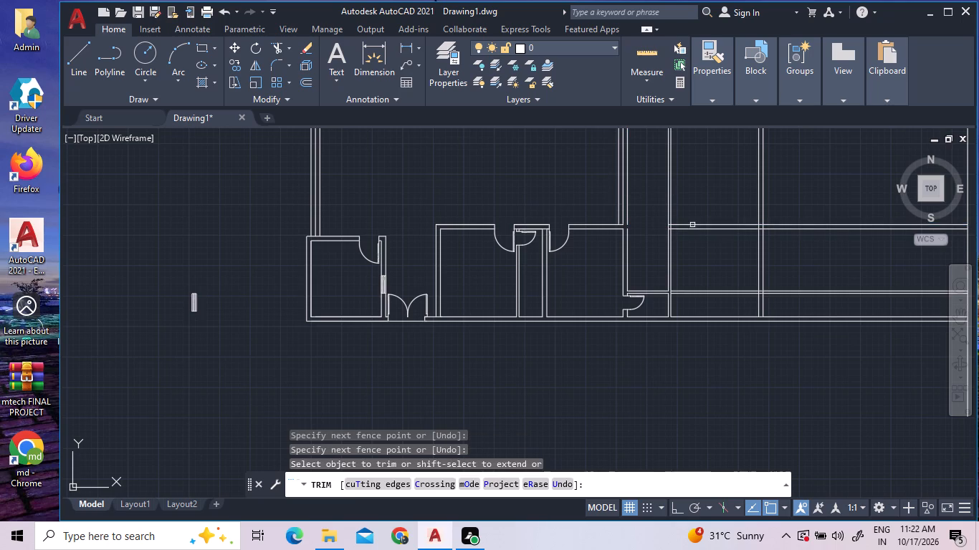
Trim the leftover ends of both upper wall lines inside the thin wall on the passage's far side.
{"action": "scroll", "coordinate": [677, 226], "scroll_direction": "up", "scroll_amount": 3}
{"action": "double_click", "coordinate": [643, 221]}
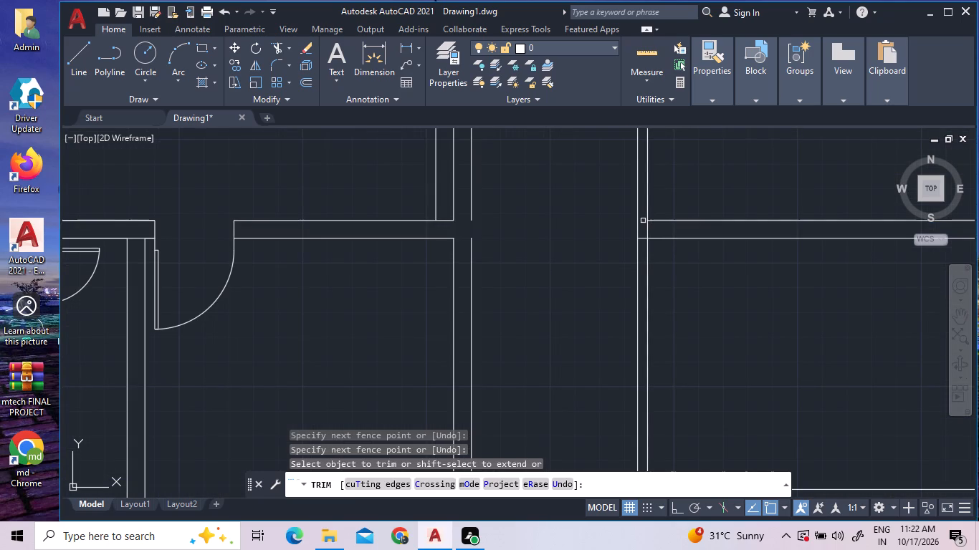
{"action": "double_click", "coordinate": [641, 239]}
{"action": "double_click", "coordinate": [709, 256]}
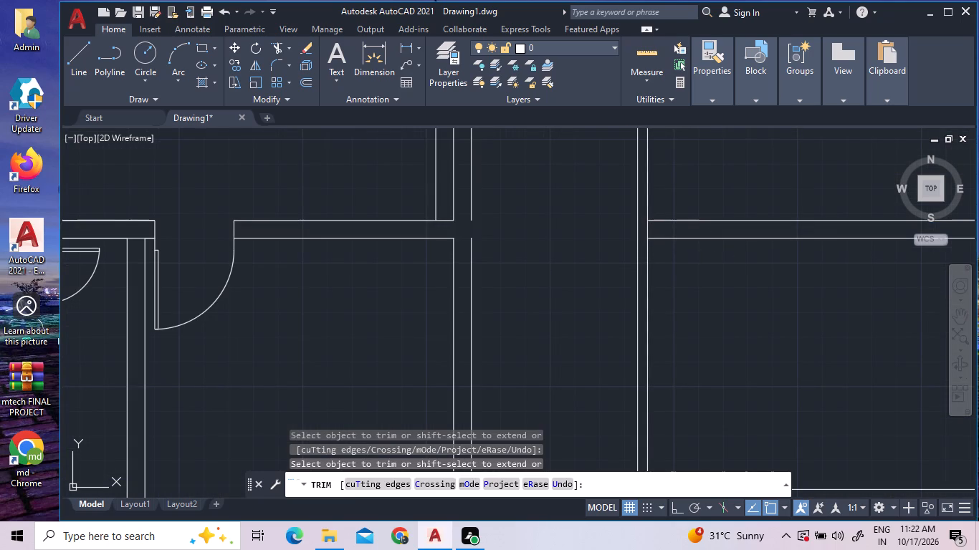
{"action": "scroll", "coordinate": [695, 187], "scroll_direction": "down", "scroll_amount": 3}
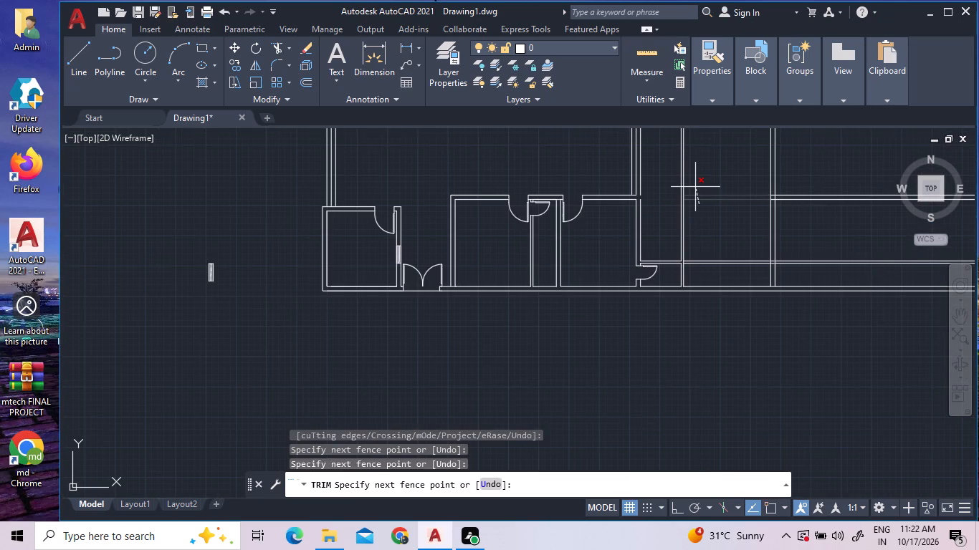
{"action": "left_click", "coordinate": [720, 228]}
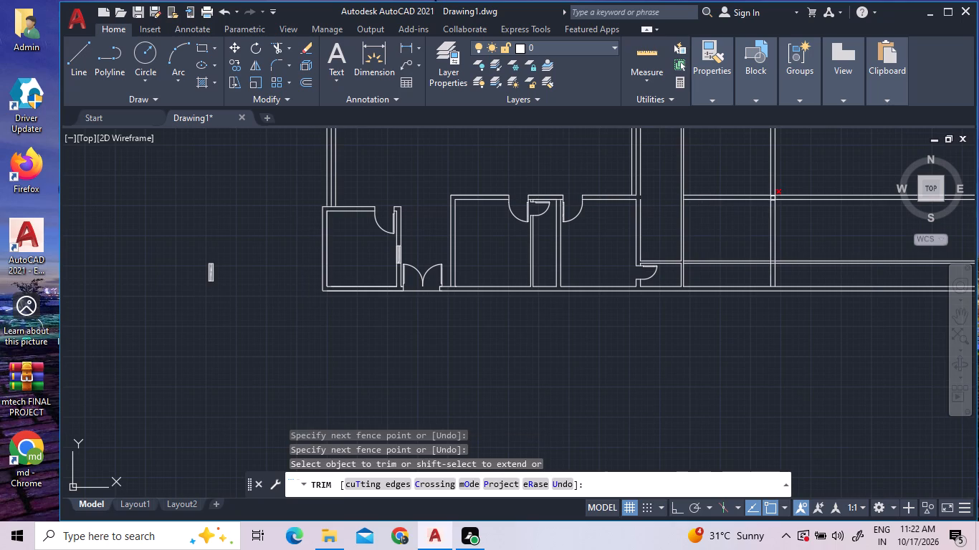
Trim the crossing segments inside the upper wall's junction with the 9" wall, and the thin wall's room-side line within the upper wall.
{"action": "scroll", "coordinate": [773, 198], "scroll_direction": "up", "scroll_amount": 2}
{"action": "double_click", "coordinate": [770, 207]}
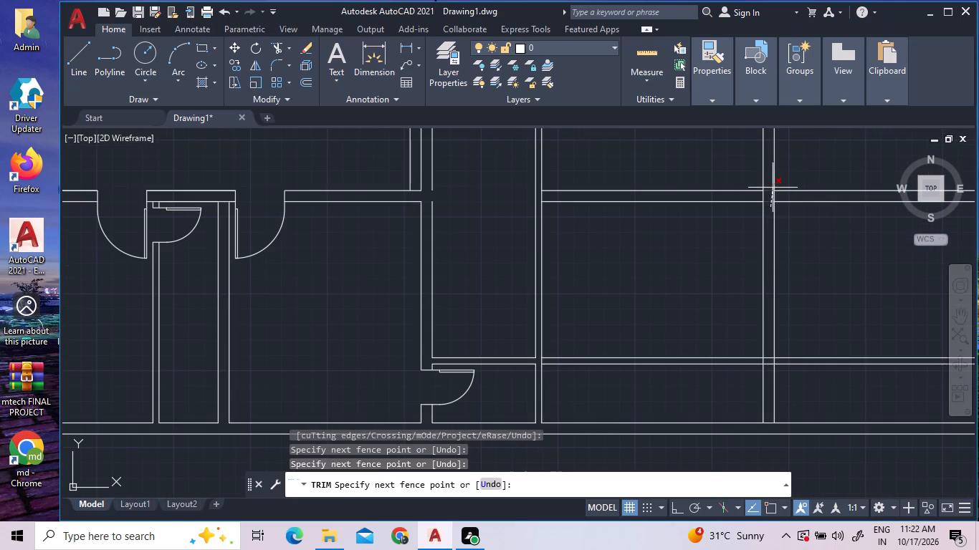
{"action": "left_click", "coordinate": [770, 186]}
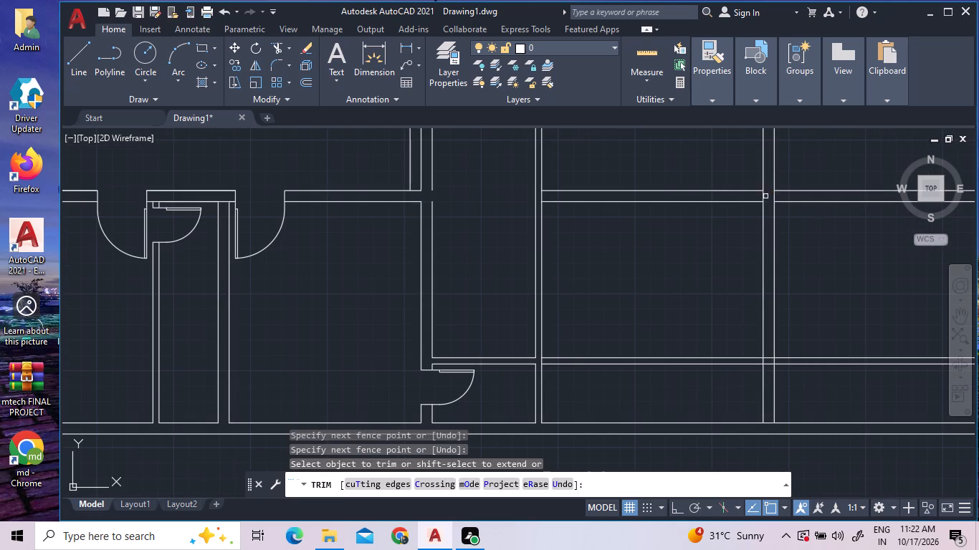
{"action": "left_click", "coordinate": [764, 196]}
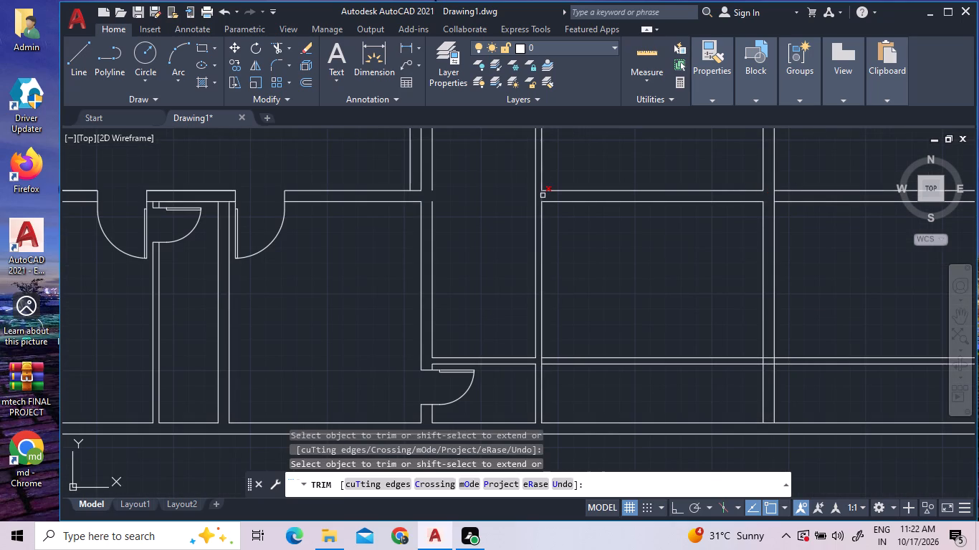
{"action": "left_click", "coordinate": [543, 196]}
{"action": "right_click", "coordinate": [475, 236]}
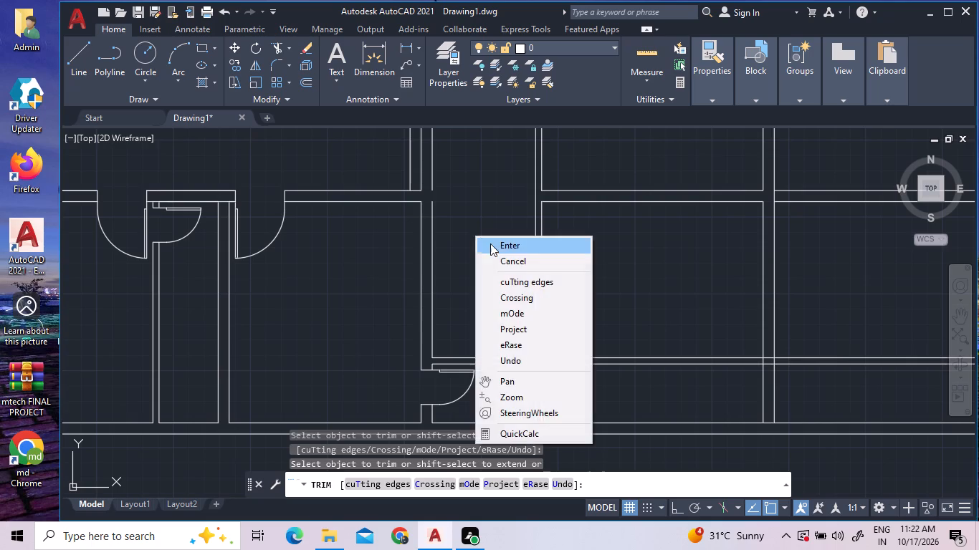
{"action": "left_click", "coordinate": [495, 246]}
Join the two vertical segments of the passage's near wall line across the gap at the upper wall.
{"action": "left_click", "coordinate": [433, 232]}
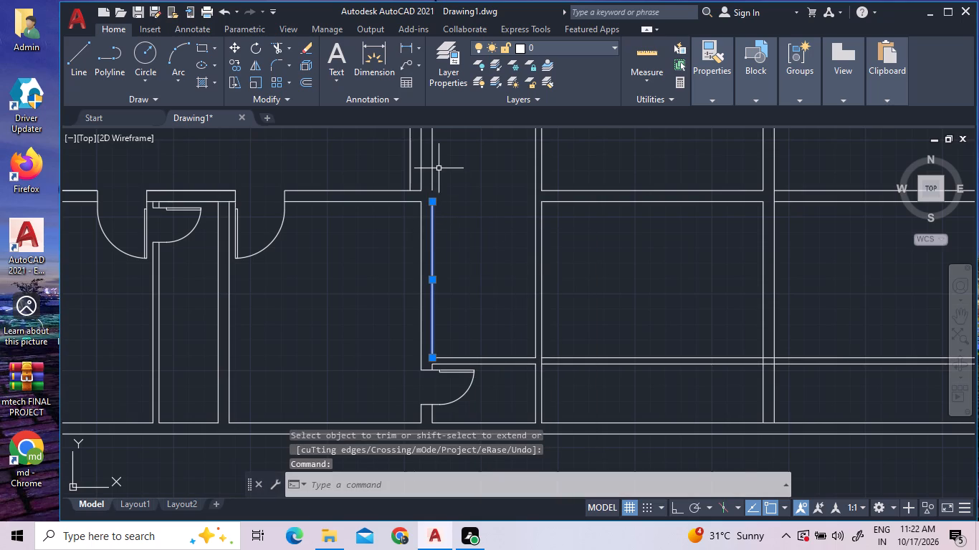
{"action": "left_click", "coordinate": [431, 167]}
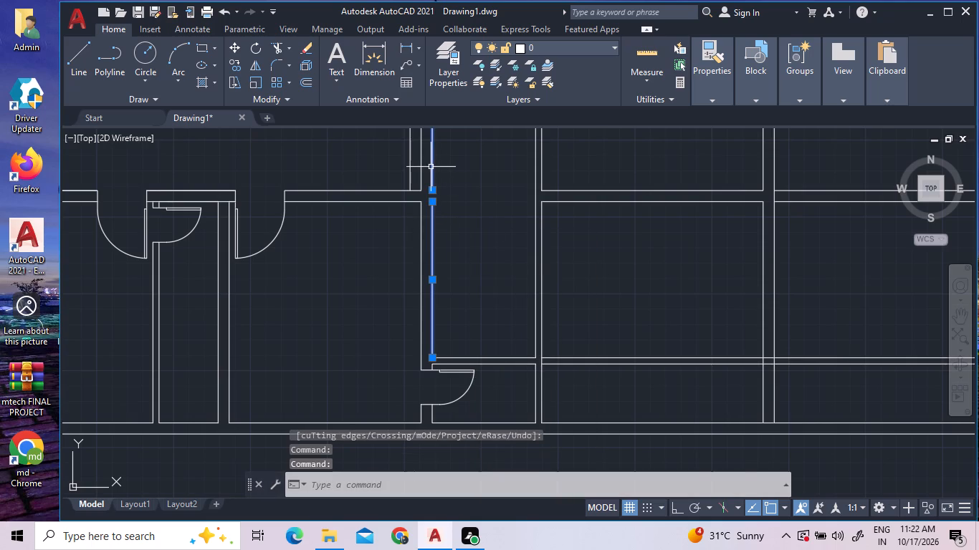
{"action": "key", "text": "j"}
{"action": "key", "text": "space"}
Draw a short line across the thin wall from the room's upper corner, continuing the upper wall's inner line to the wall's passage face.
{"action": "scroll", "coordinate": [493, 251], "scroll_direction": "down", "scroll_amount": 2}
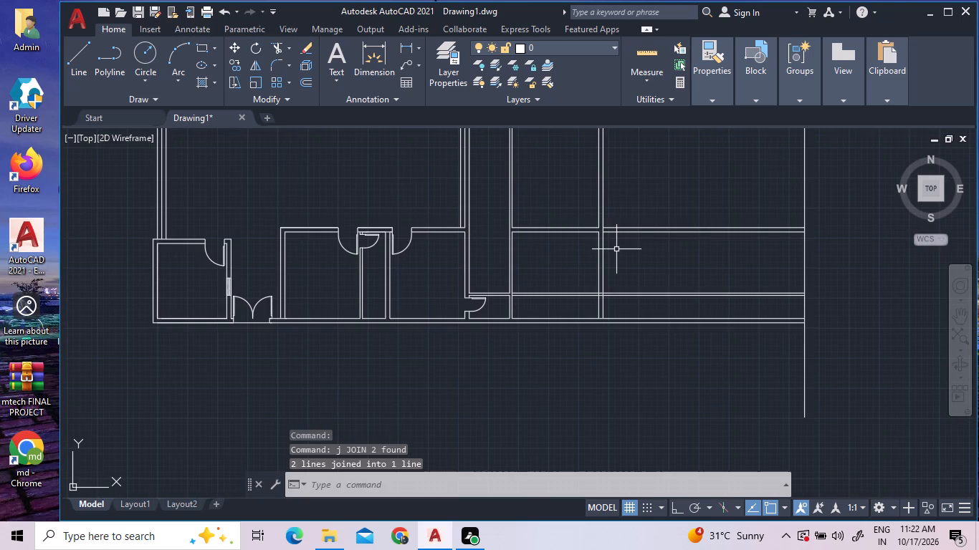
{"action": "scroll", "coordinate": [587, 286], "scroll_direction": "up", "scroll_amount": 2}
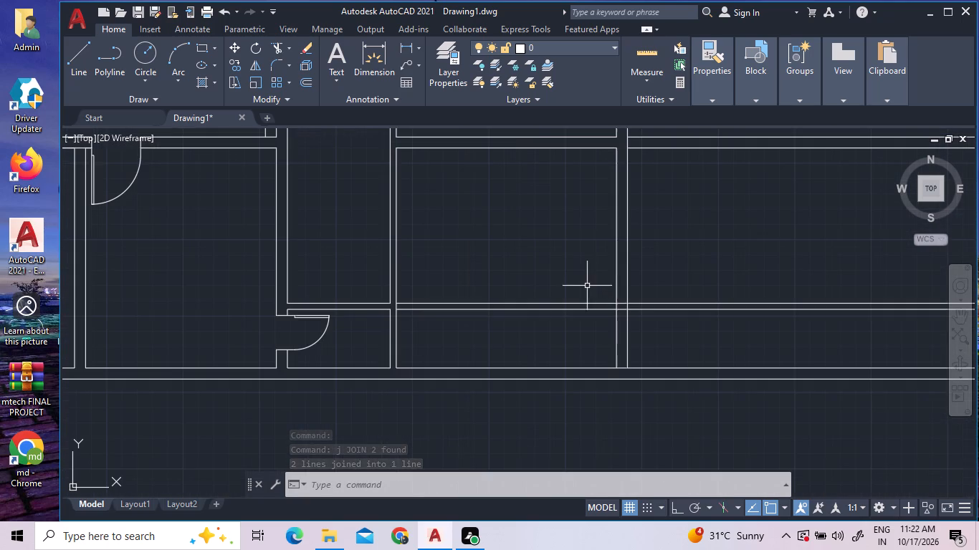
{"action": "double_click", "coordinate": [85, 54]}
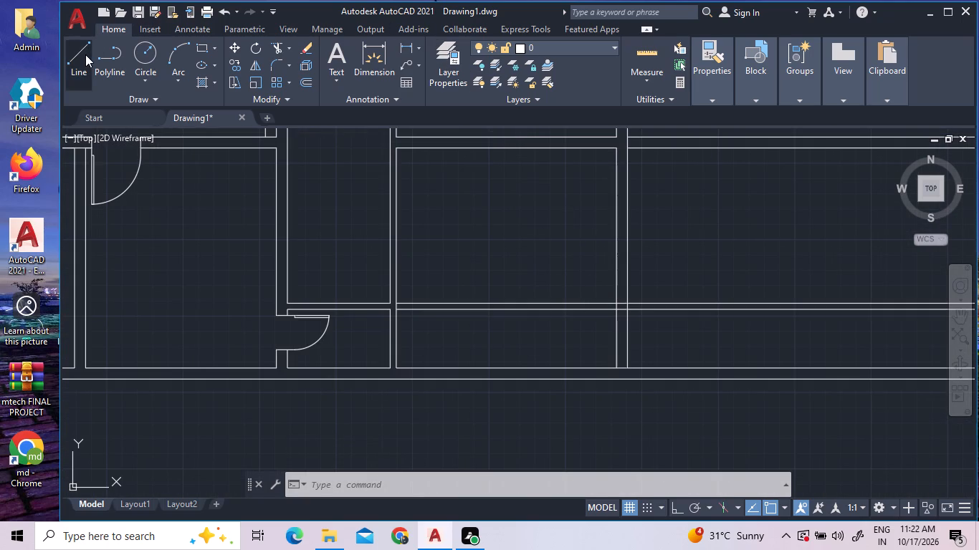
{"action": "left_click", "coordinate": [398, 146]}
{"action": "scroll", "coordinate": [398, 146], "scroll_direction": "up", "scroll_amount": 3}
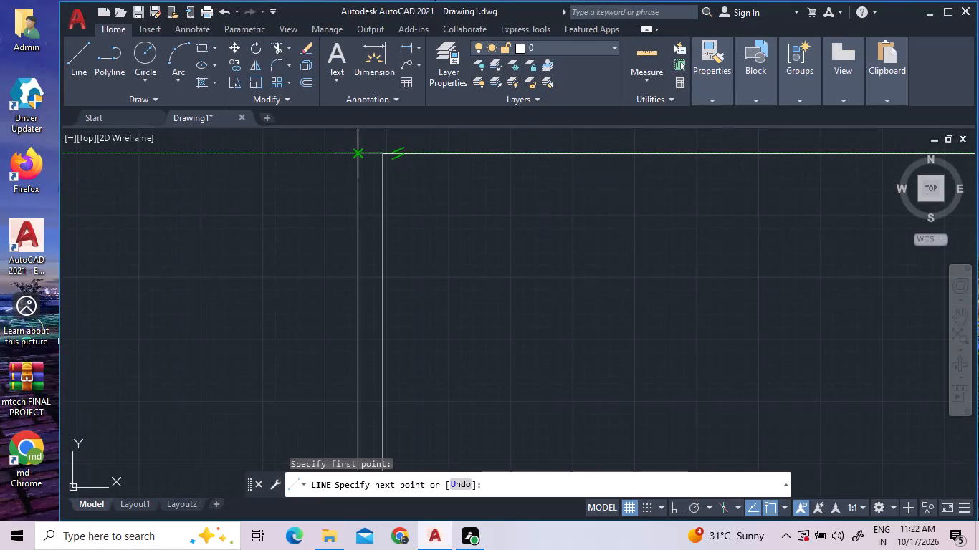
{"action": "left_click", "coordinate": [353, 153]}
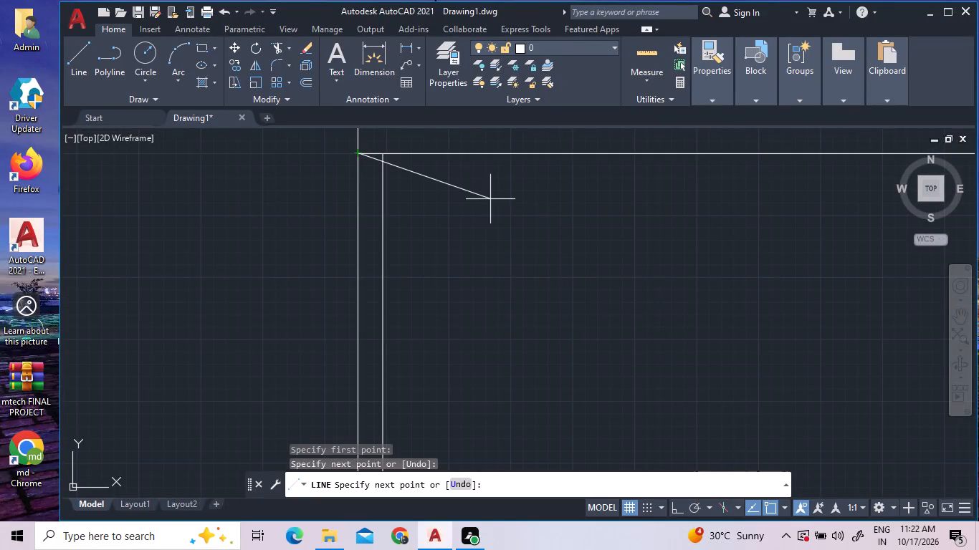
{"action": "right_click", "coordinate": [490, 199]}
{"action": "right_click", "coordinate": [490, 199]}
{"action": "left_click", "coordinate": [497, 203]}
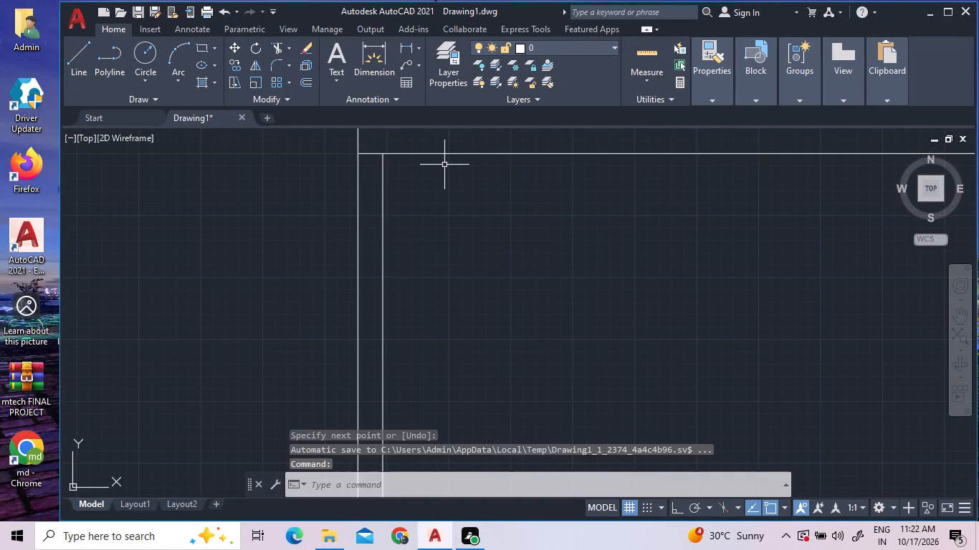
Insert a Door - Imperial block from the architectural tool palette inside the room above the upper wall, beside the passage.
{"action": "scroll", "coordinate": [442, 178], "scroll_direction": "down", "scroll_amount": 3}
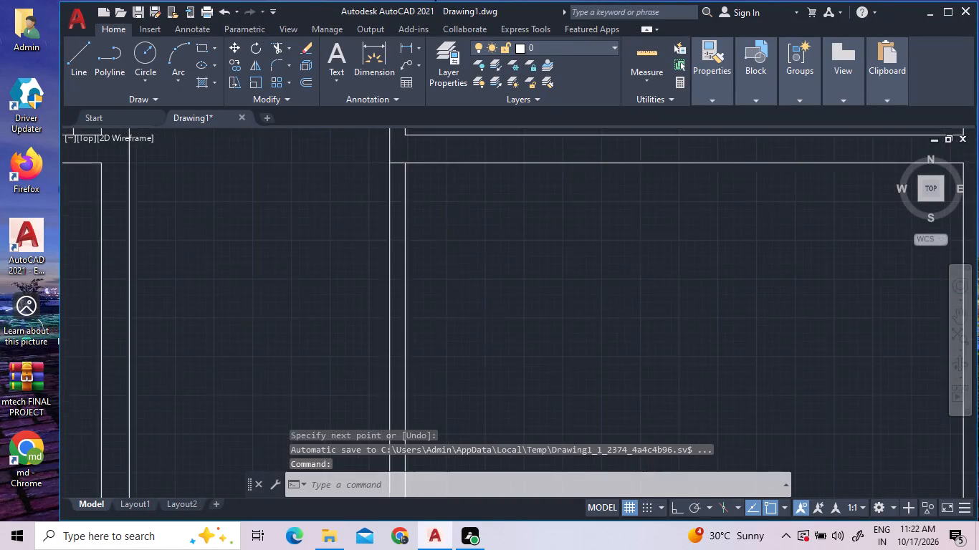
{"action": "scroll", "coordinate": [383, 252], "scroll_direction": "down", "scroll_amount": 1}
{"action": "scroll", "coordinate": [452, 254], "scroll_direction": "down", "scroll_amount": 4}
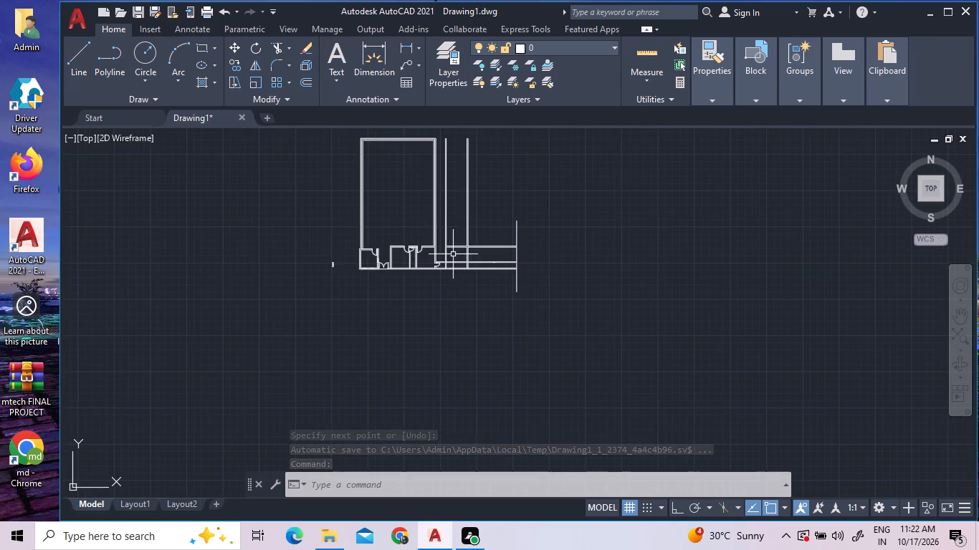
{"action": "scroll", "coordinate": [464, 206], "scroll_direction": "up", "scroll_amount": 3}
{"action": "scroll", "coordinate": [444, 400], "scroll_direction": "up", "scroll_amount": 2}
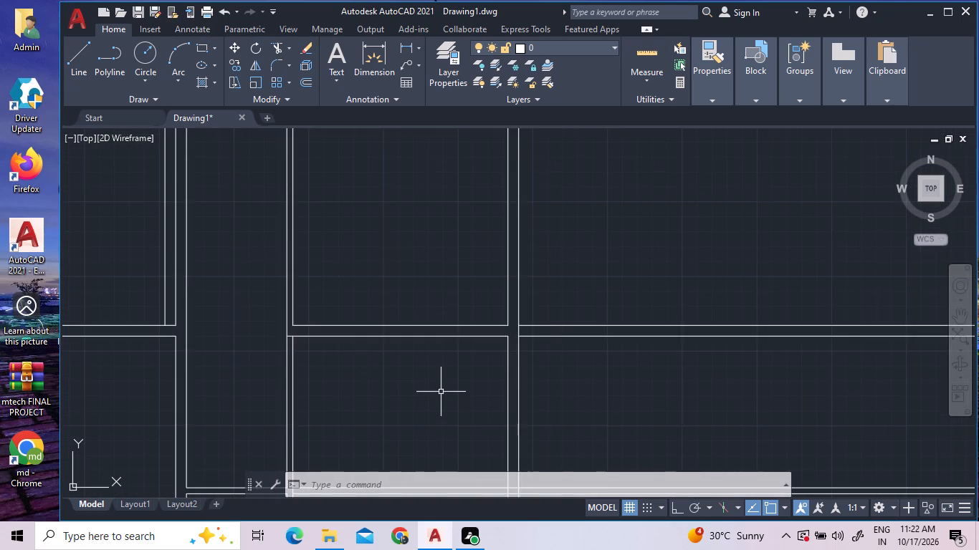
{"action": "scroll", "coordinate": [445, 357], "scroll_direction": "up", "scroll_amount": 1}
{"action": "scroll", "coordinate": [446, 356], "scroll_direction": "down", "scroll_amount": 1}
{"action": "right_click", "coordinate": [381, 156]}
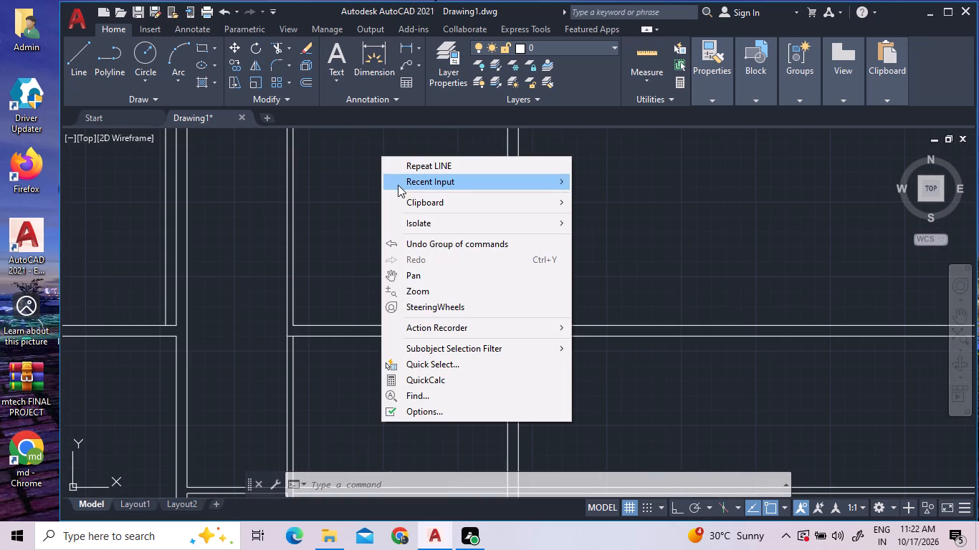
{"action": "left_click", "coordinate": [398, 184]}
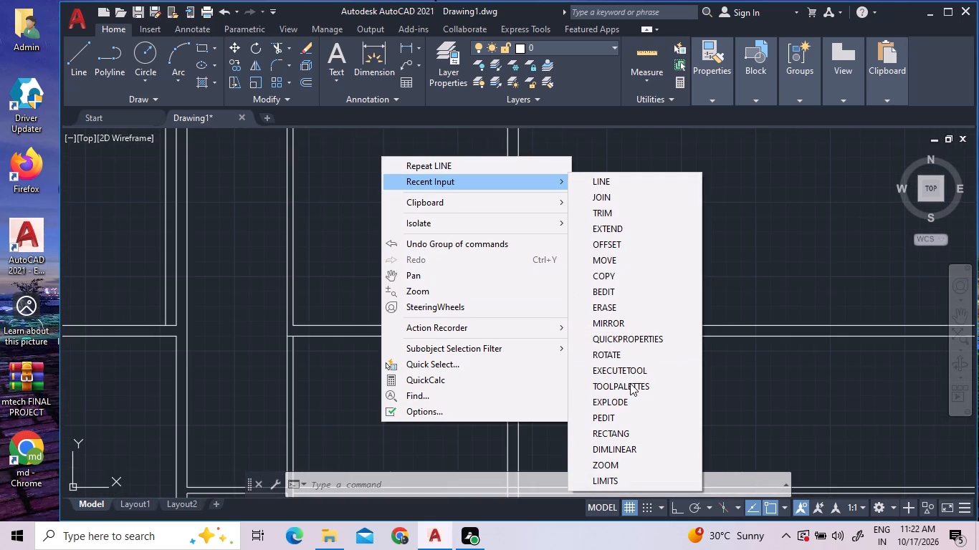
{"action": "double_click", "coordinate": [630, 383]}
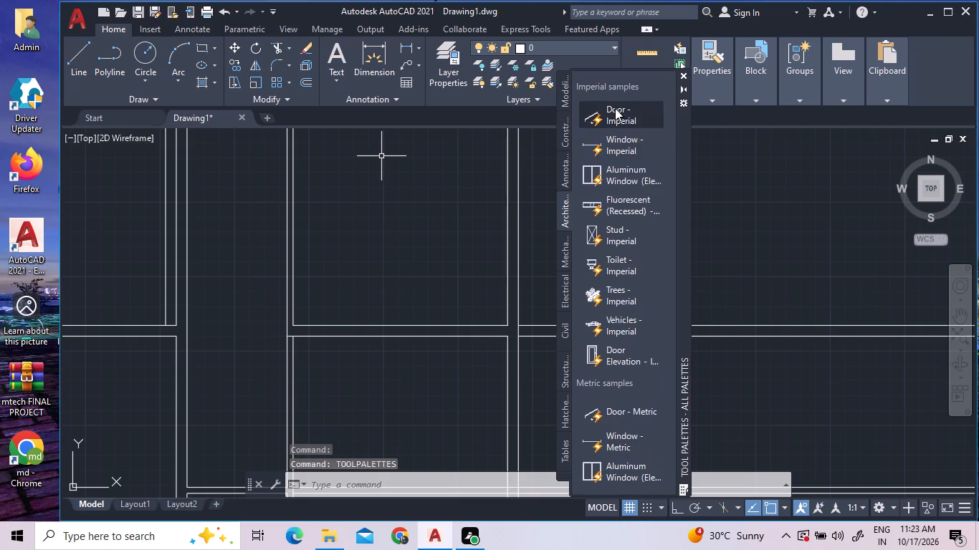
{"action": "left_click_drag", "start_coordinate": [616, 111], "coordinate": [370, 206]}
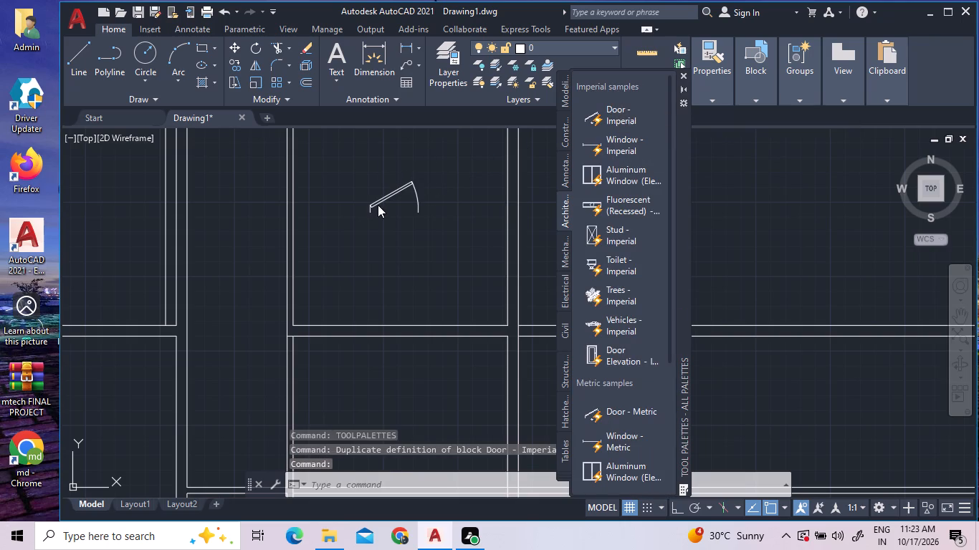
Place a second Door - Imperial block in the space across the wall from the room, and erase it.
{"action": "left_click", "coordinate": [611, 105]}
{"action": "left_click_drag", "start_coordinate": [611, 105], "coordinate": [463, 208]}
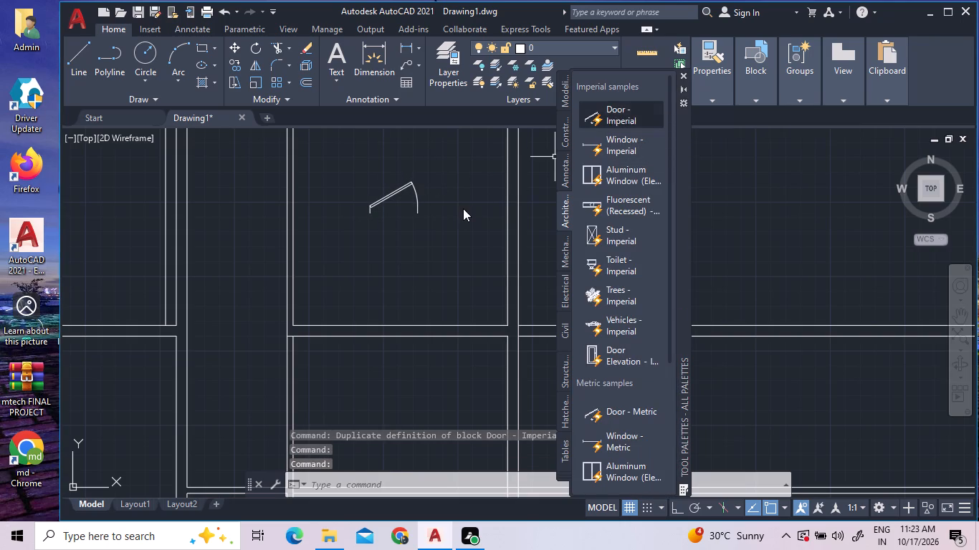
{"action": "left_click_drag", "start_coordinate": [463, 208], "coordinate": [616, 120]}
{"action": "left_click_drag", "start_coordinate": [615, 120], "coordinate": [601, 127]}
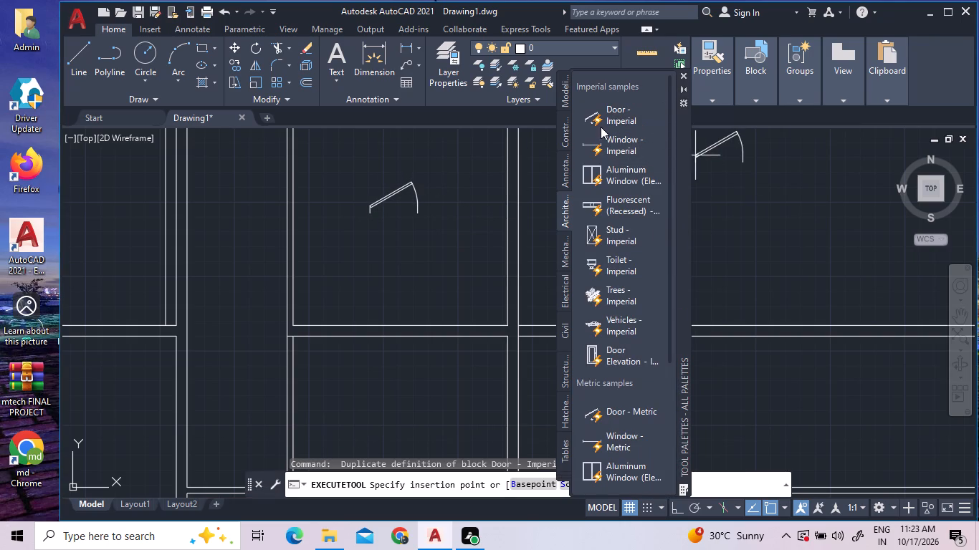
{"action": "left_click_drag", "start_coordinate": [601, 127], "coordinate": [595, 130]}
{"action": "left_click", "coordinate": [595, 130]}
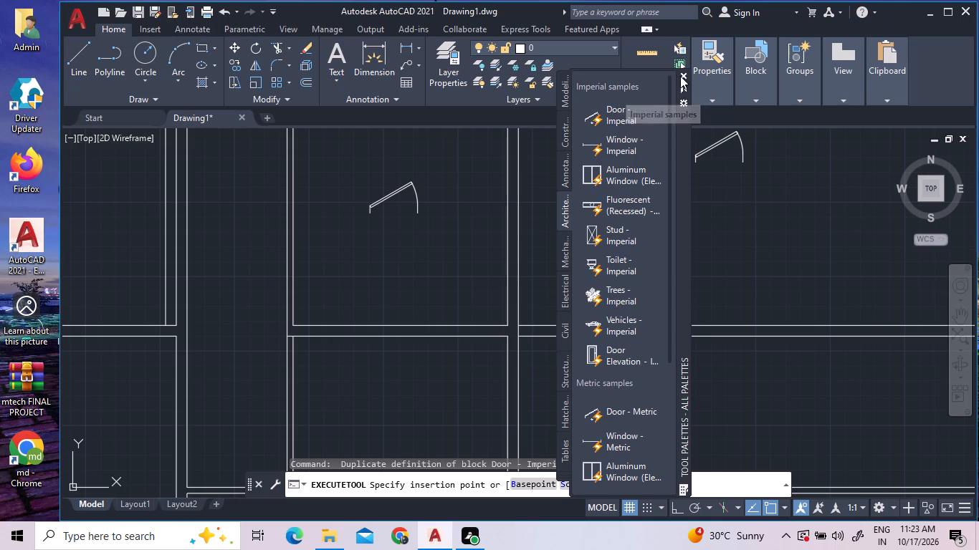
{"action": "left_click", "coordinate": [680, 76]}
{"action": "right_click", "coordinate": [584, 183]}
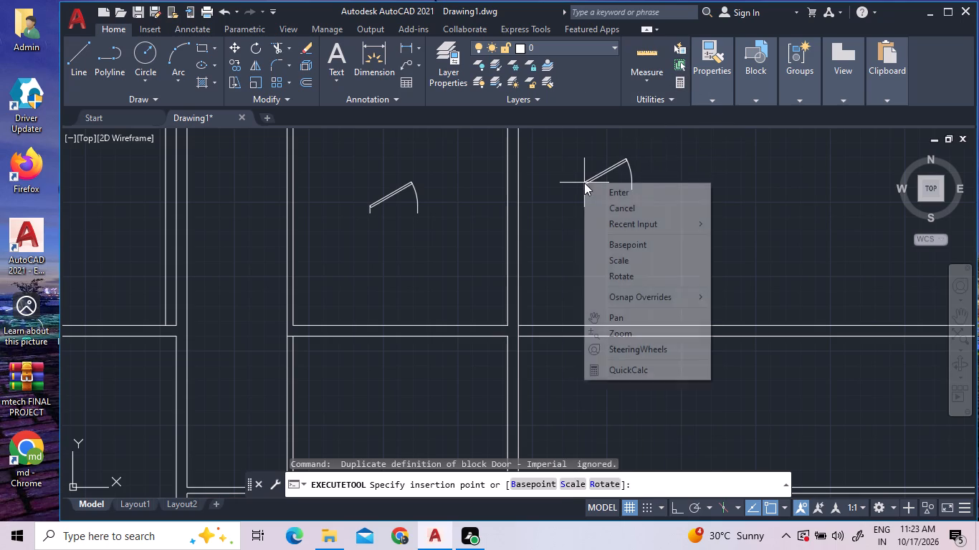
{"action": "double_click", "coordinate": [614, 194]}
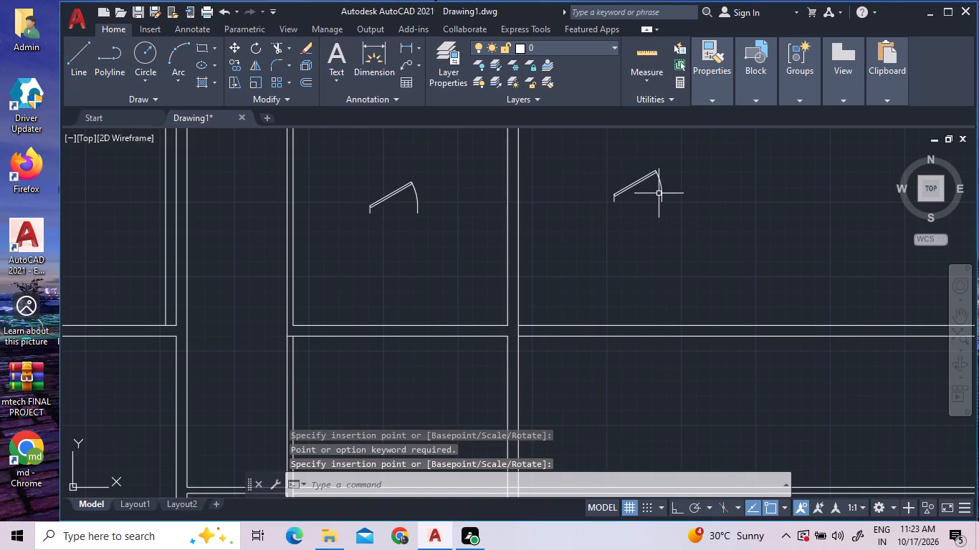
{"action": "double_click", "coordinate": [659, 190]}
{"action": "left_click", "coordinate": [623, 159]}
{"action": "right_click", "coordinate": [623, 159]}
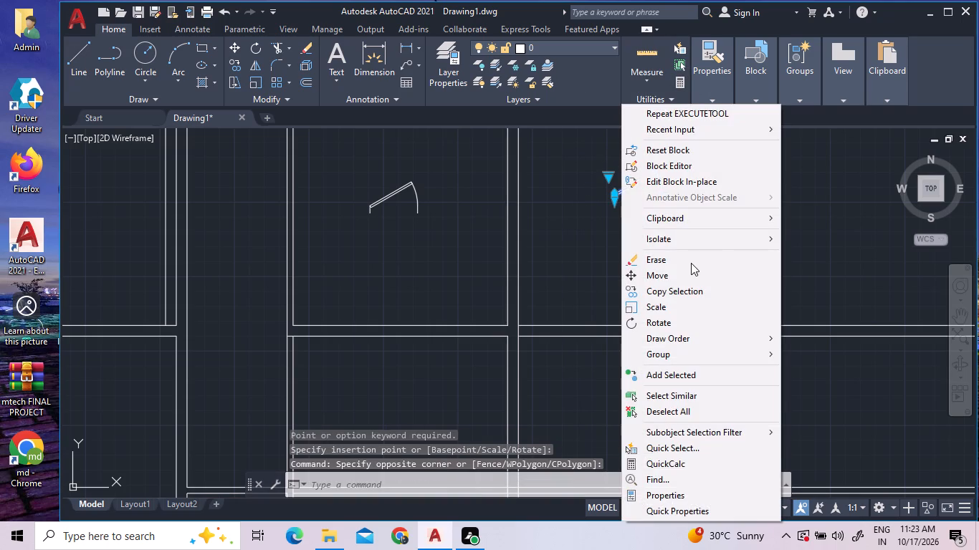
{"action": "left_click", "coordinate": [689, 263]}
Set the opening angle of the door in the room to Open 90º.
{"action": "left_click", "coordinate": [424, 216]}
{"action": "double_click", "coordinate": [390, 170]}
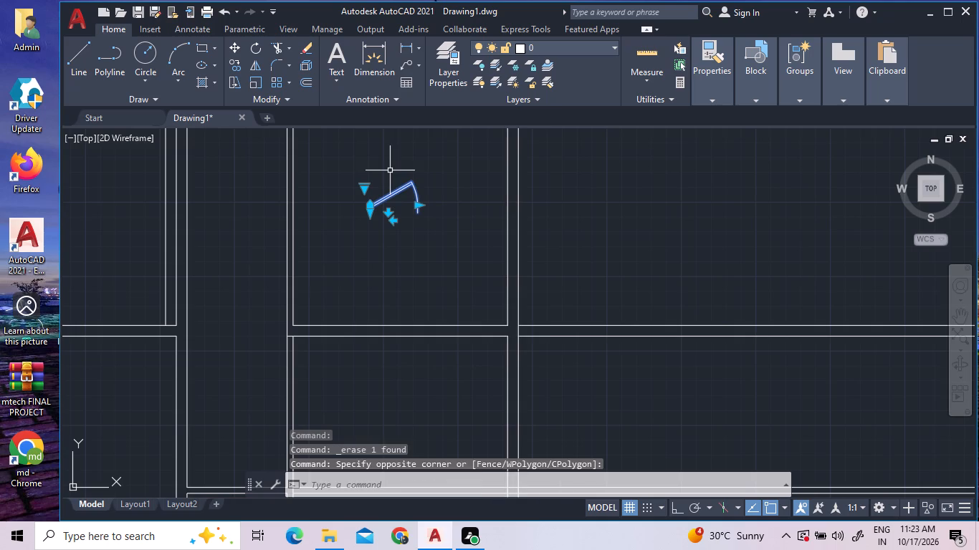
{"action": "right_click", "coordinate": [390, 170]}
{"action": "left_click", "coordinate": [379, 167]}
{"action": "left_click", "coordinate": [365, 183]}
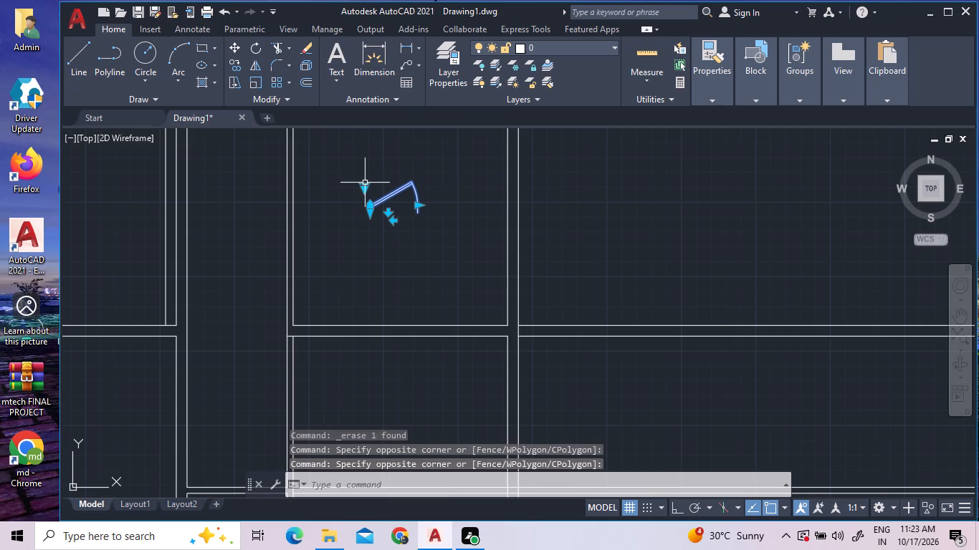
{"action": "double_click", "coordinate": [363, 188]}
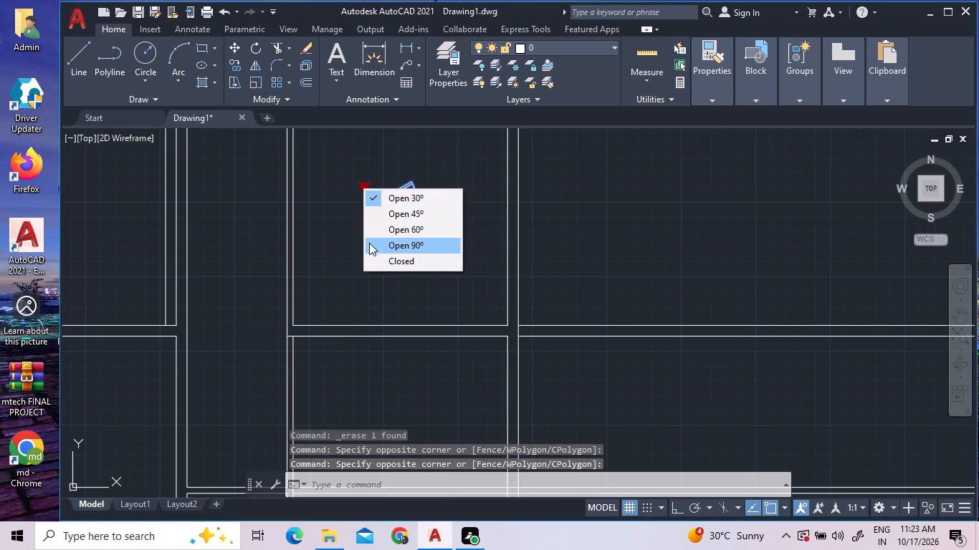
{"action": "triple_click", "coordinate": [369, 243]}
{"action": "double_click", "coordinate": [413, 230]}
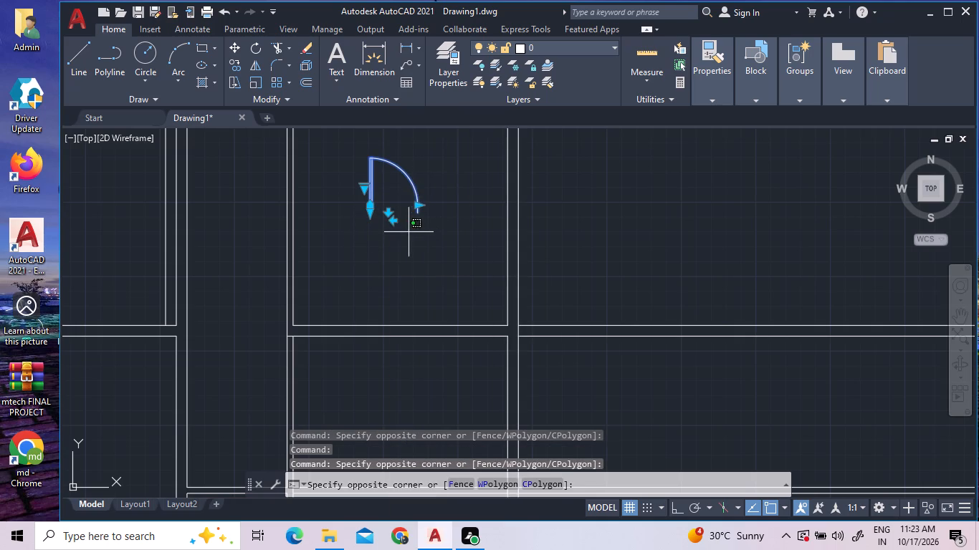
Mirror the door about a vertical line through the free end of its swing, keeping the source, to form a double door.
{"action": "left_click", "coordinate": [260, 66]}
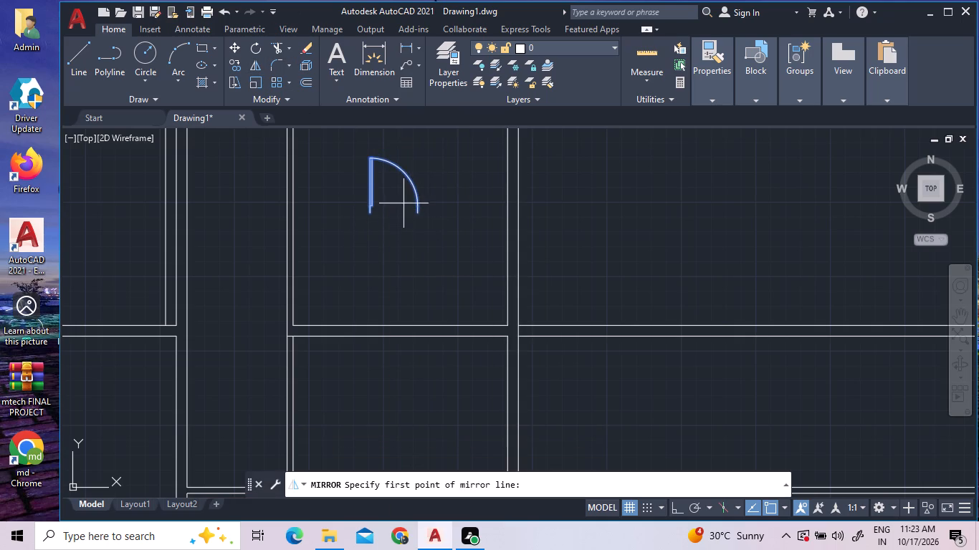
{"action": "double_click", "coordinate": [422, 214]}
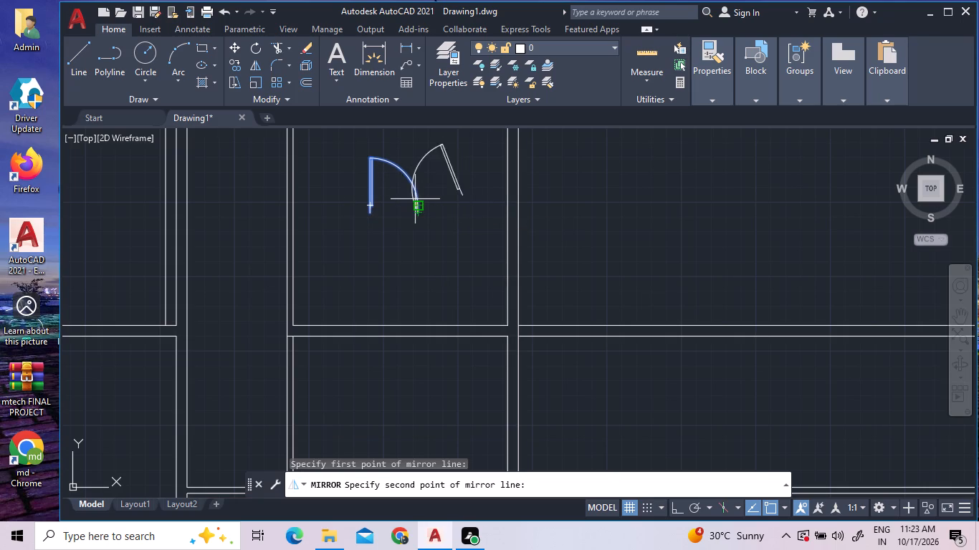
{"action": "scroll", "coordinate": [413, 199], "scroll_direction": "up", "scroll_amount": 2}
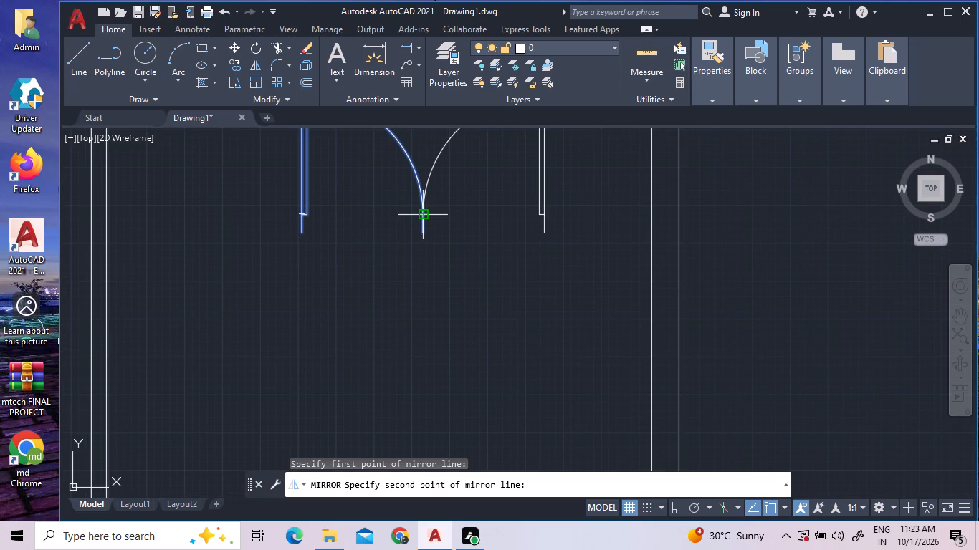
{"action": "double_click", "coordinate": [424, 213]}
{"action": "scroll", "coordinate": [406, 316], "scroll_direction": "down", "scroll_amount": 1}
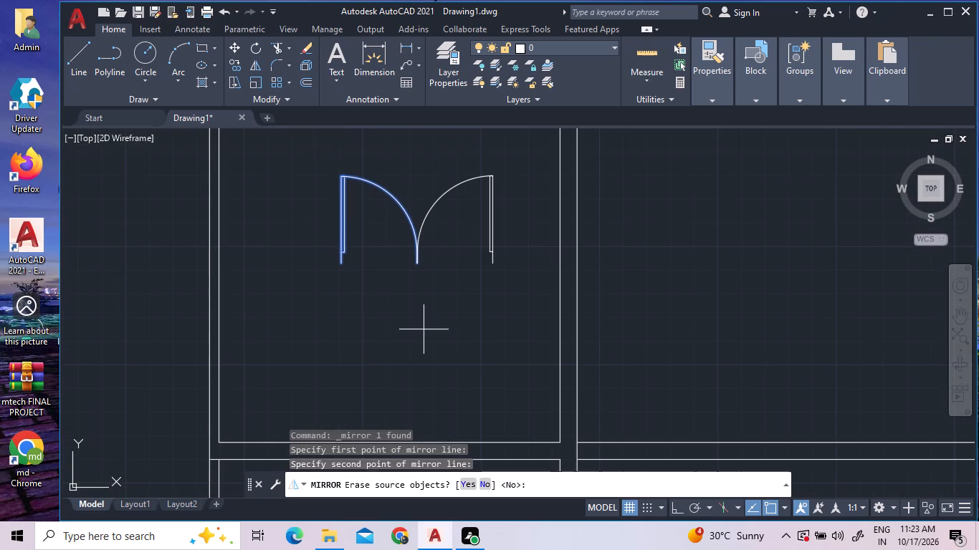
{"action": "double_click", "coordinate": [484, 484]}
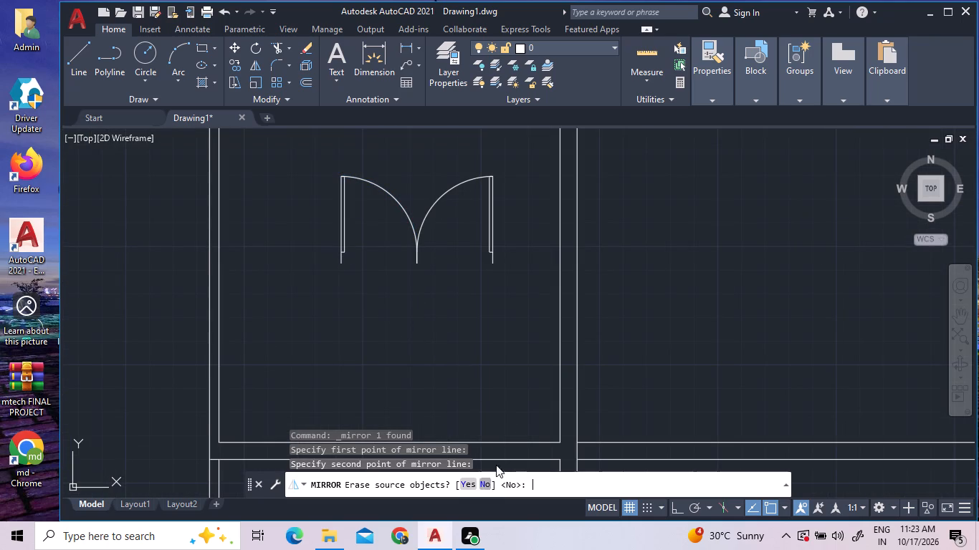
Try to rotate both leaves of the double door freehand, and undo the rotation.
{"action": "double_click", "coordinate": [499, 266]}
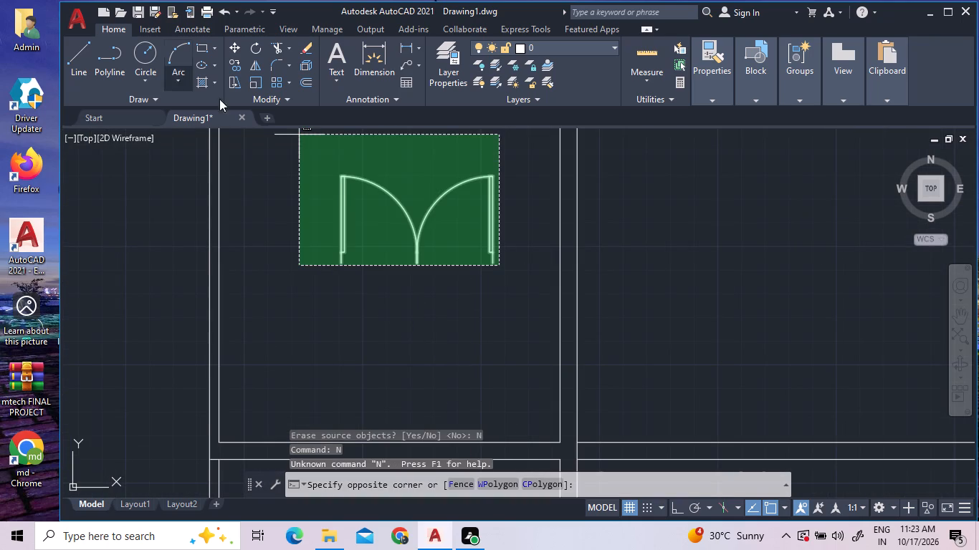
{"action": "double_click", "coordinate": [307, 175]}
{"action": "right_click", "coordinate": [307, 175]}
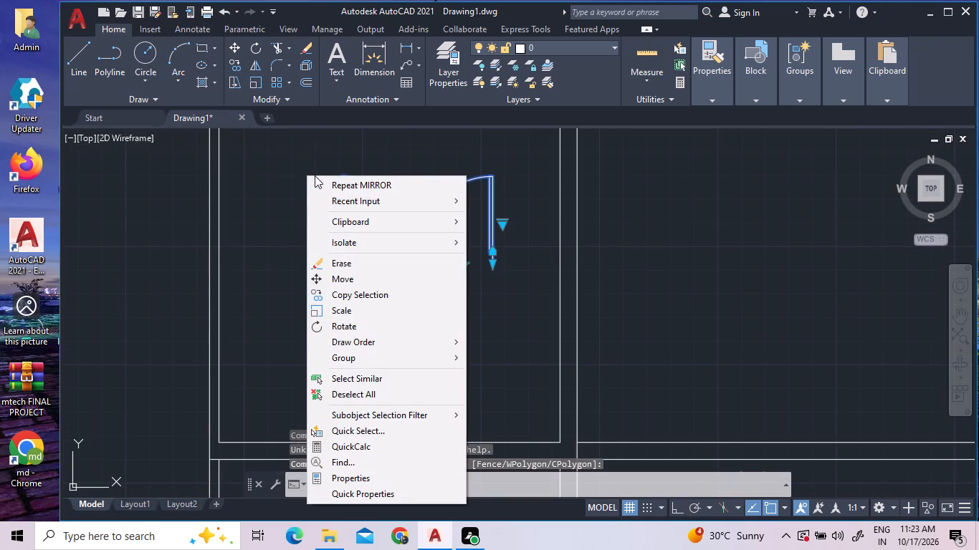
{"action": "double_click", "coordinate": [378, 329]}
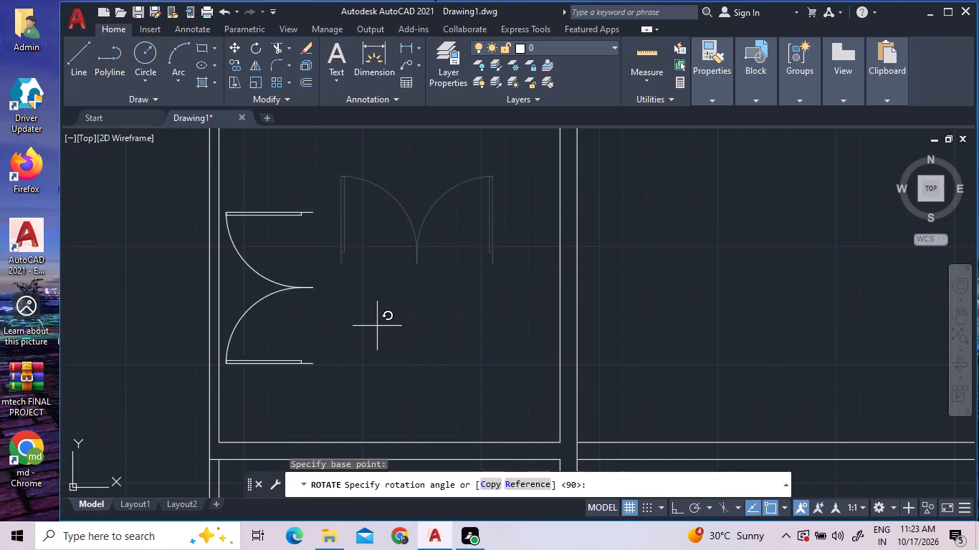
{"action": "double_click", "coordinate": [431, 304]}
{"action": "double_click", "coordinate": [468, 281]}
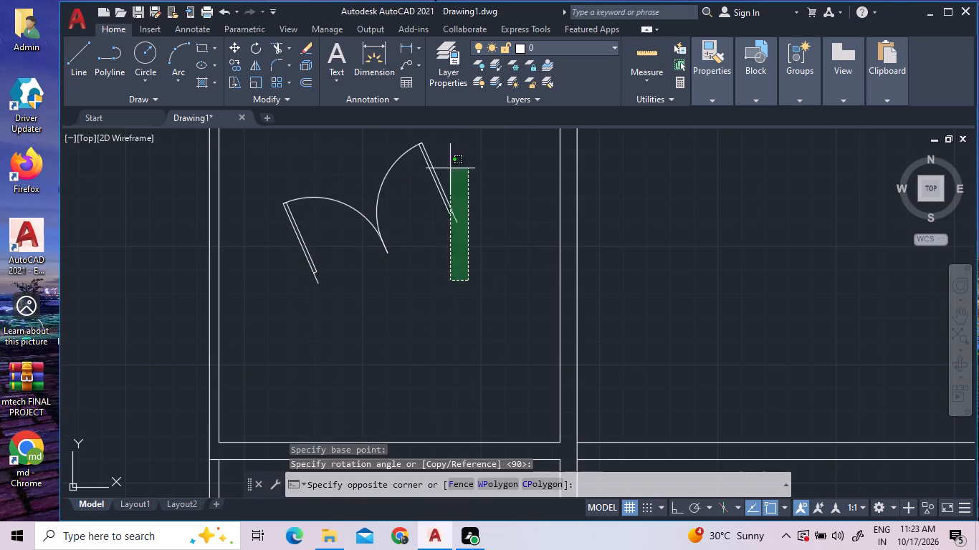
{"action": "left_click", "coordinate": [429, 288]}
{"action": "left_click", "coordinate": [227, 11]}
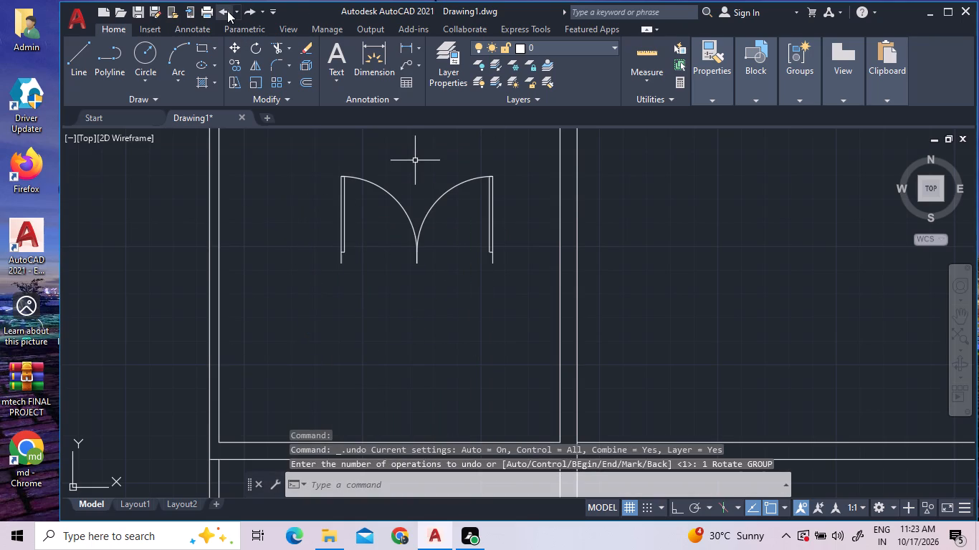
With Ortho on, rotate both door leaves 90° clockwise about the lower jamb end of the mirrored leaf.
{"action": "double_click", "coordinate": [500, 270]}
{"action": "left_click", "coordinate": [350, 219]}
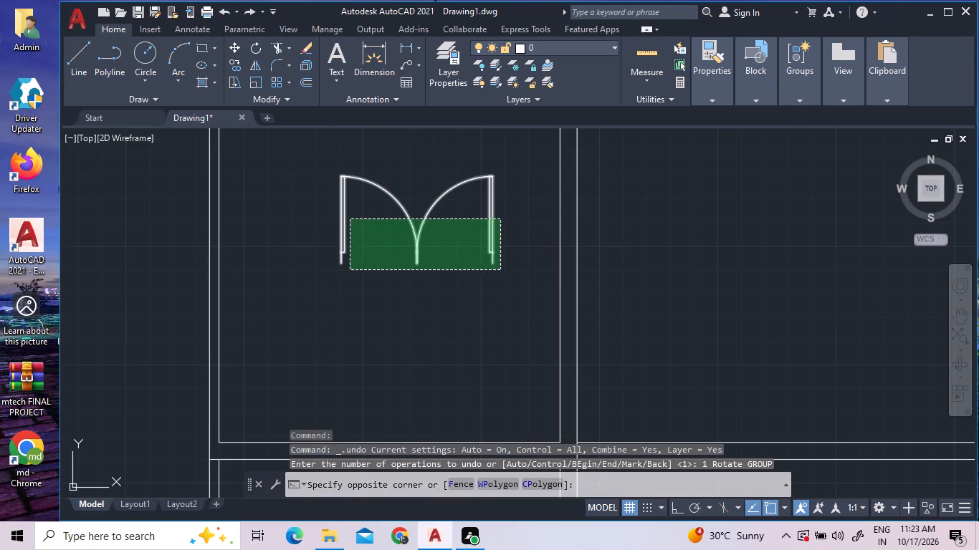
{"action": "left_click", "coordinate": [674, 508]}
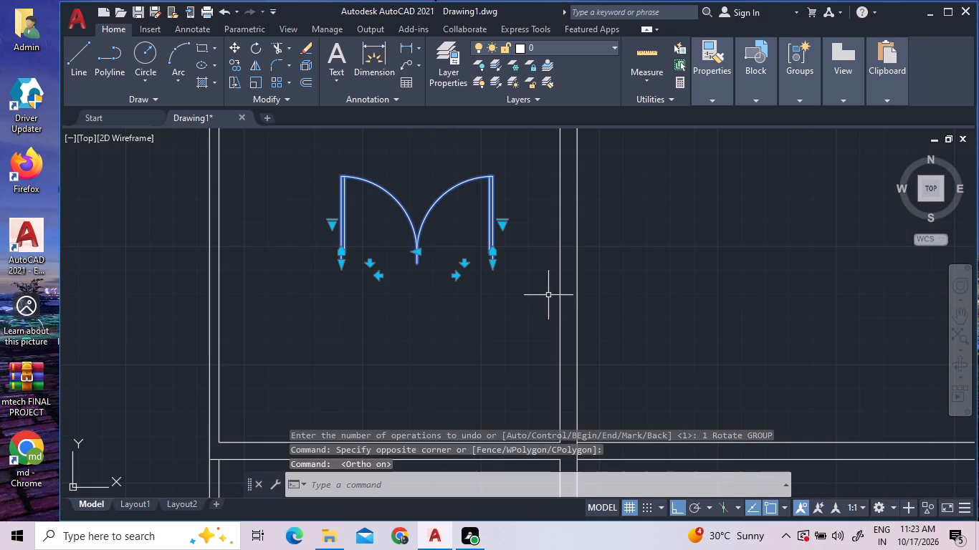
{"action": "right_click", "coordinate": [437, 286]}
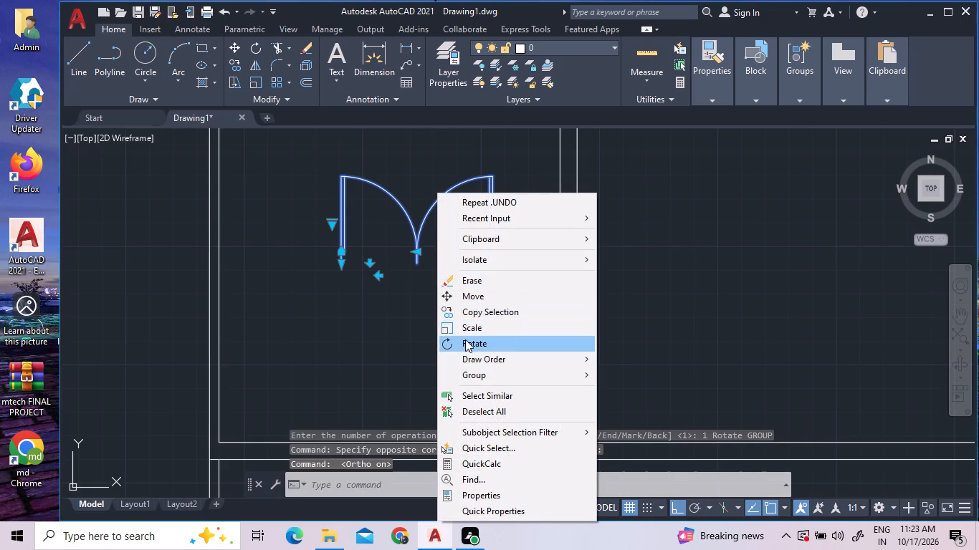
{"action": "left_click", "coordinate": [464, 342]}
{"action": "left_click", "coordinate": [492, 262]}
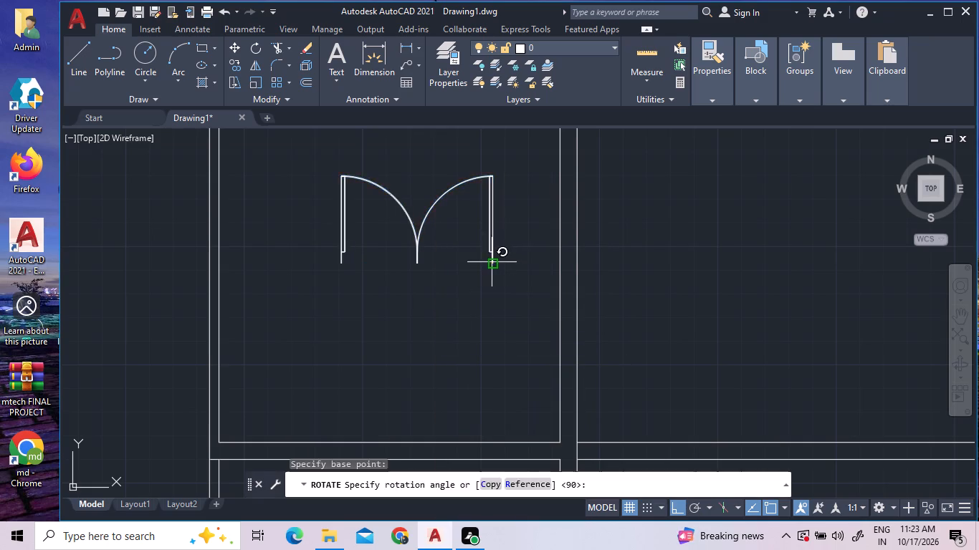
{"action": "left_click", "coordinate": [492, 273]}
{"action": "left_click", "coordinate": [474, 337]}
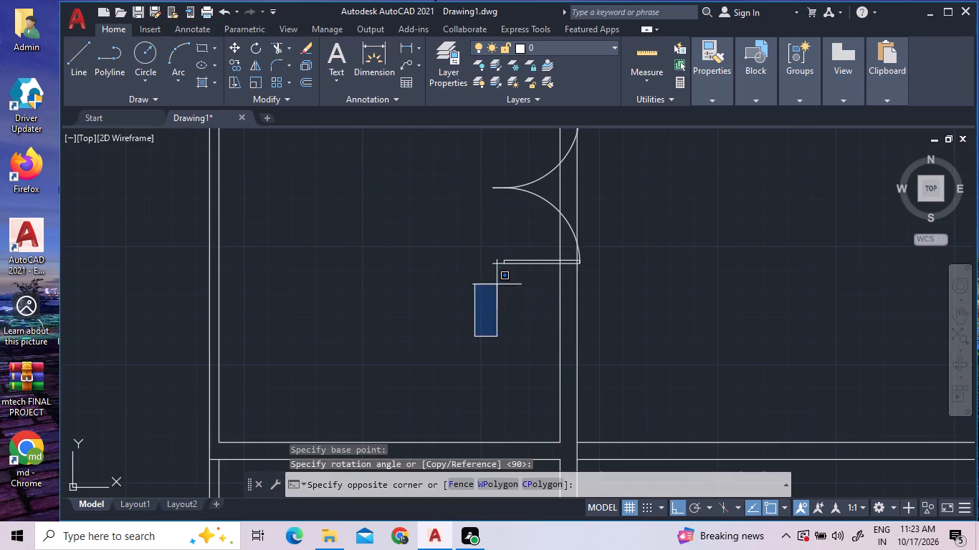
{"action": "double_click", "coordinate": [436, 203]}
Move both leaves of the double door straight down into the small room below, beside the passage.
{"action": "left_click", "coordinate": [529, 287]}
{"action": "scroll", "coordinate": [496, 230], "scroll_direction": "down", "scroll_amount": 3}
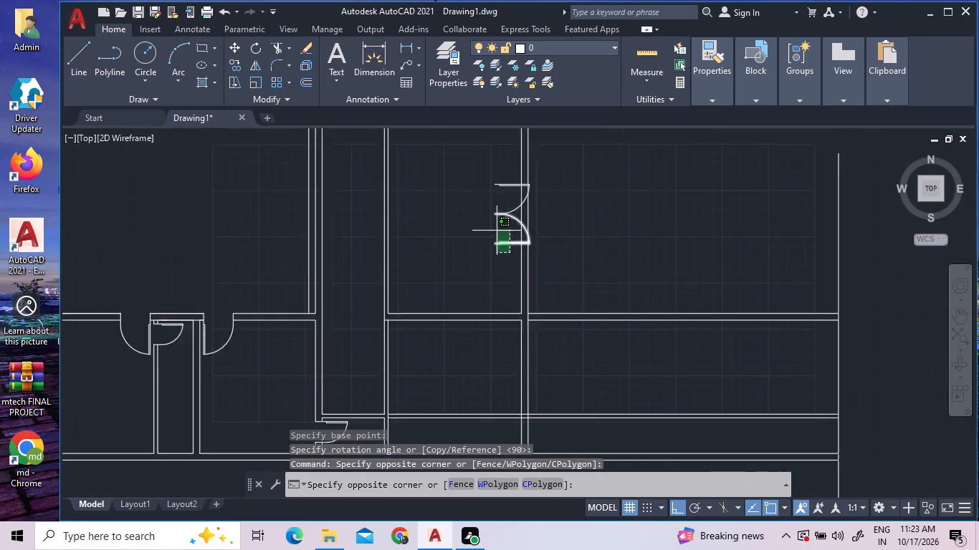
{"action": "left_click", "coordinate": [483, 179]}
{"action": "scroll", "coordinate": [477, 271], "scroll_direction": "up", "scroll_amount": 3}
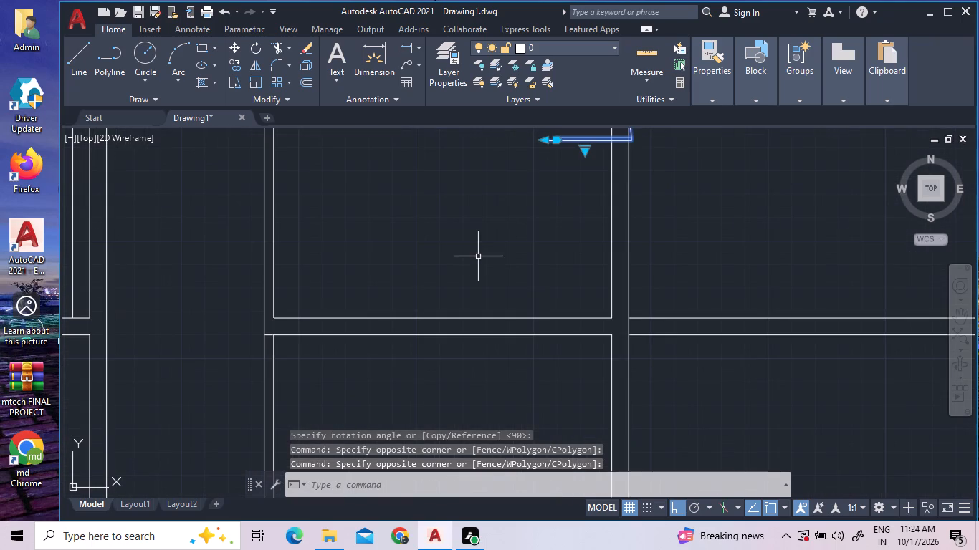
{"action": "right_click", "coordinate": [469, 243]}
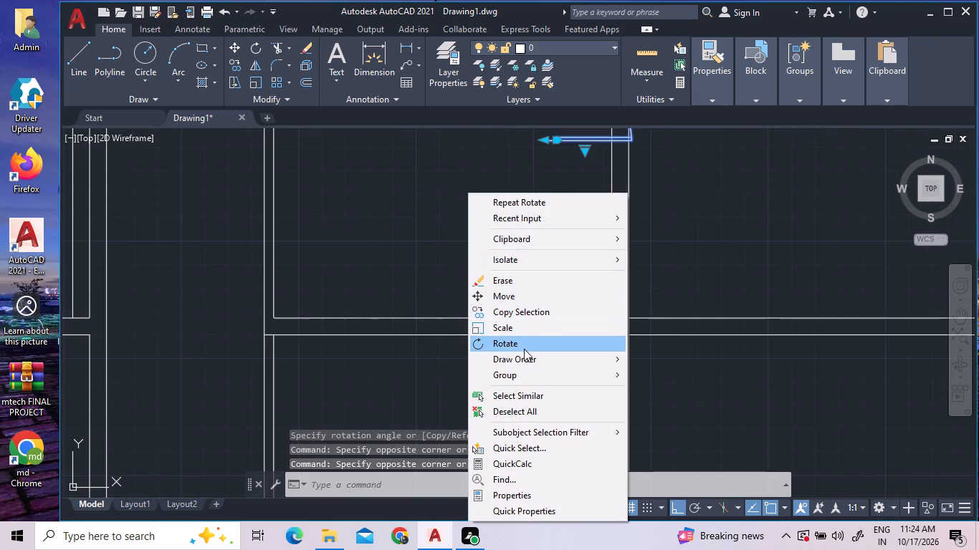
{"action": "left_click", "coordinate": [522, 298]}
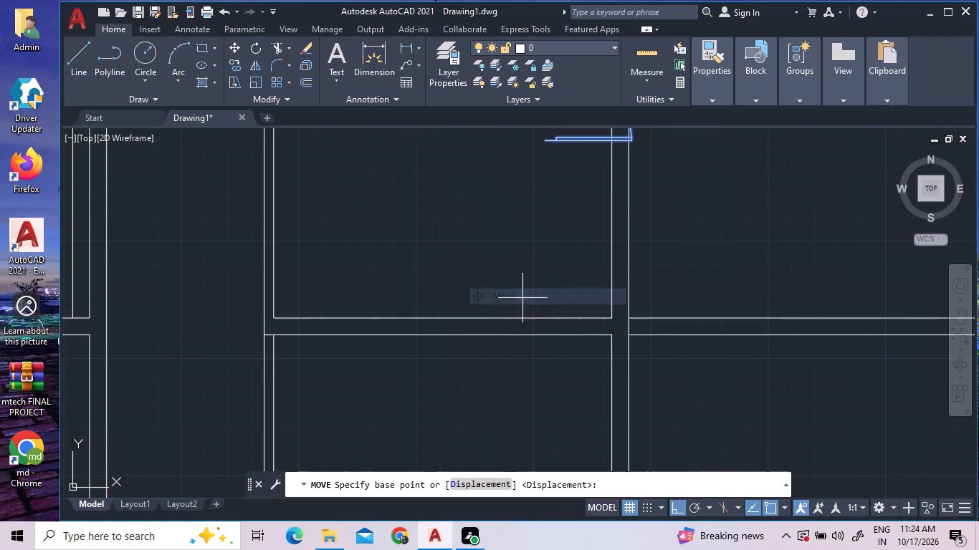
{"action": "left_click", "coordinate": [544, 140]}
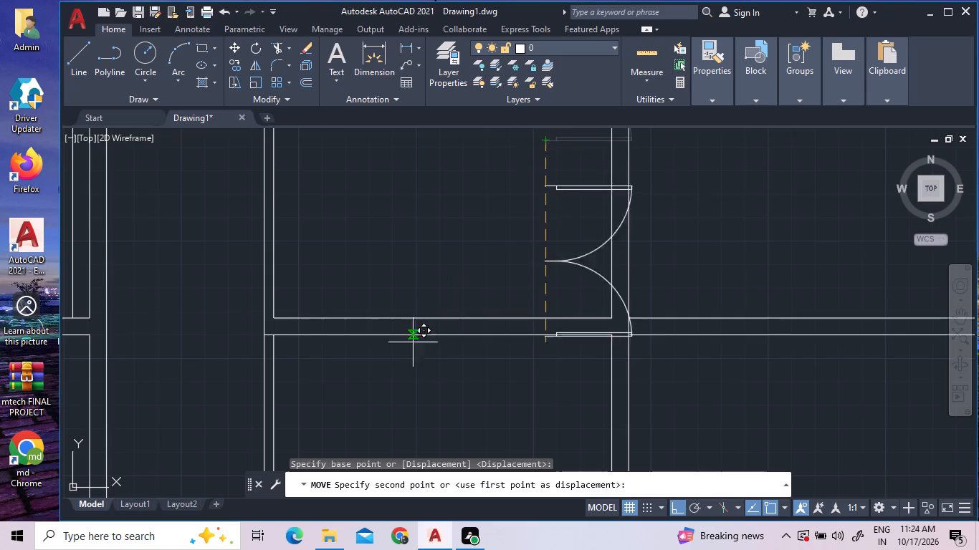
{"action": "scroll", "coordinate": [300, 377], "scroll_direction": "down", "scroll_amount": 4}
{"action": "scroll", "coordinate": [294, 405], "scroll_direction": "up", "scroll_amount": 3}
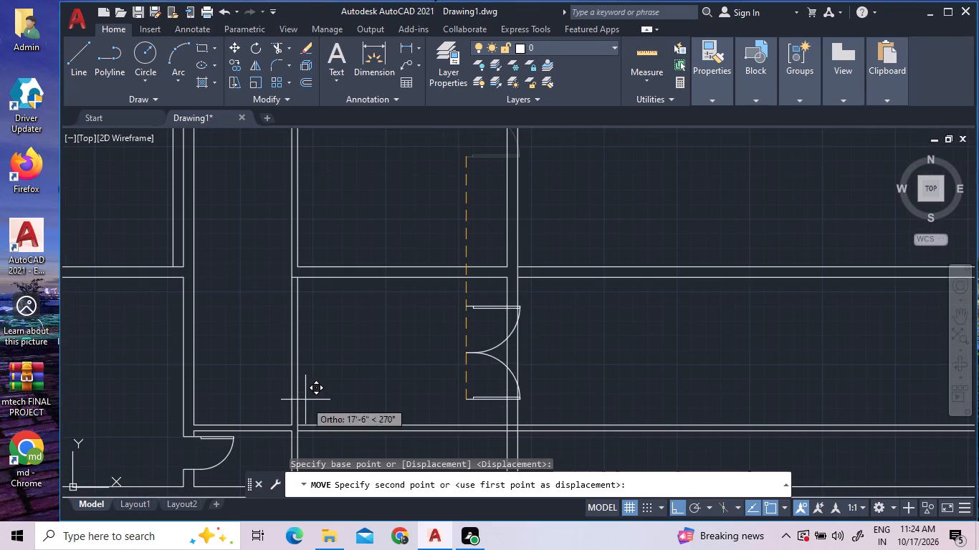
{"action": "left_click", "coordinate": [284, 390]}
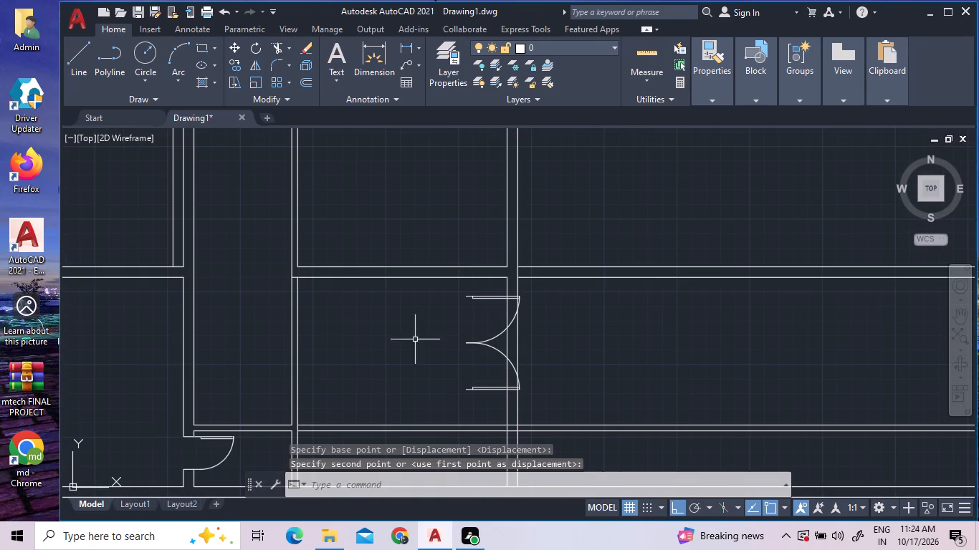
Move the double door horizontally across the small room to just inside its passage-side wall.
{"action": "double_click", "coordinate": [499, 397]}
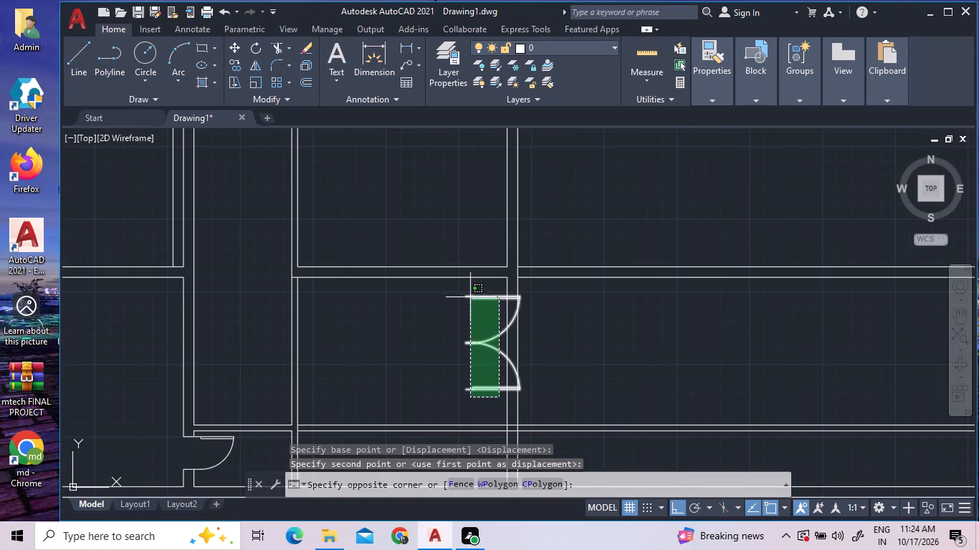
{"action": "left_click", "coordinate": [467, 286]}
{"action": "right_click", "coordinate": [453, 279]}
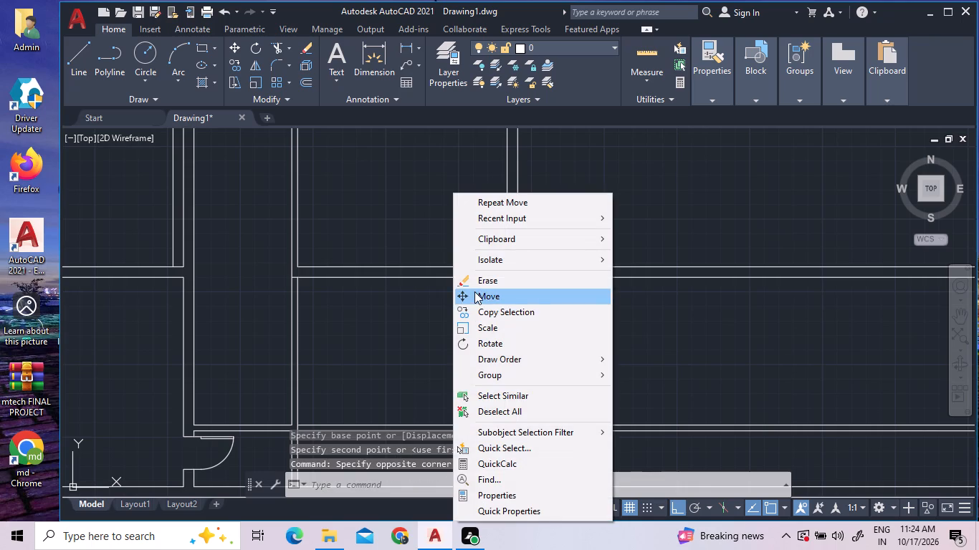
{"action": "left_click", "coordinate": [474, 291]}
{"action": "scroll", "coordinate": [467, 292], "scroll_direction": "up", "scroll_amount": 4}
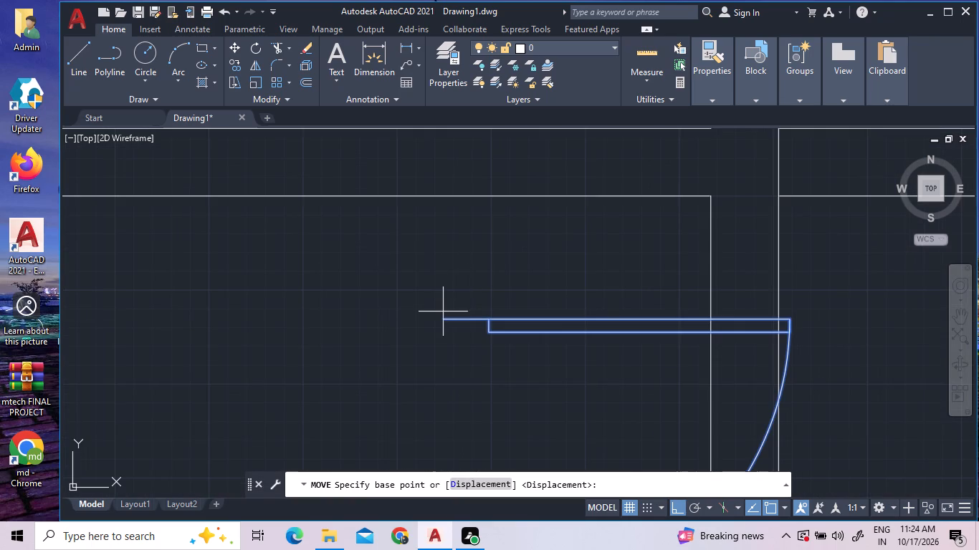
{"action": "left_click", "coordinate": [445, 318]}
{"action": "scroll", "coordinate": [337, 261], "scroll_direction": "down", "scroll_amount": 1}
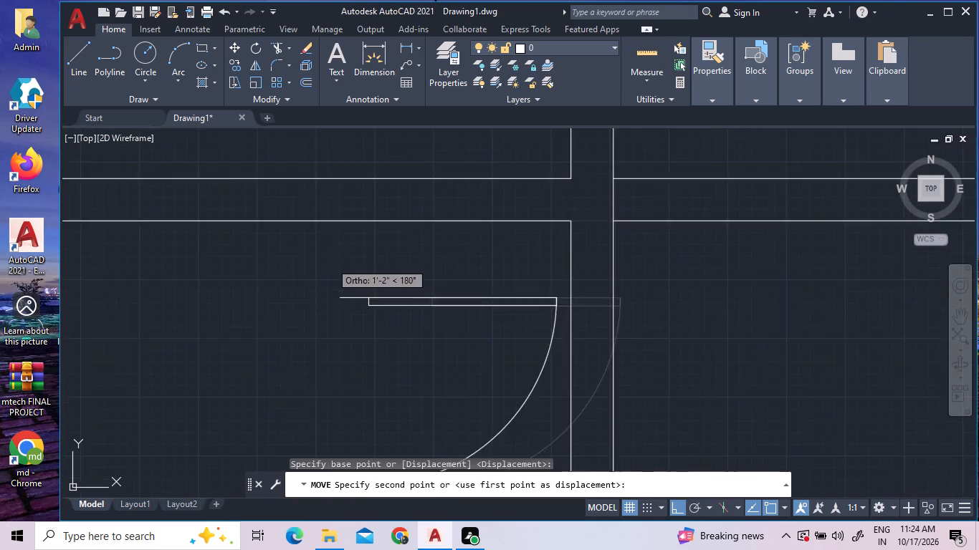
{"action": "scroll", "coordinate": [327, 262], "scroll_direction": "down", "scroll_amount": 5}
{"action": "scroll", "coordinate": [259, 249], "scroll_direction": "up", "scroll_amount": 3}
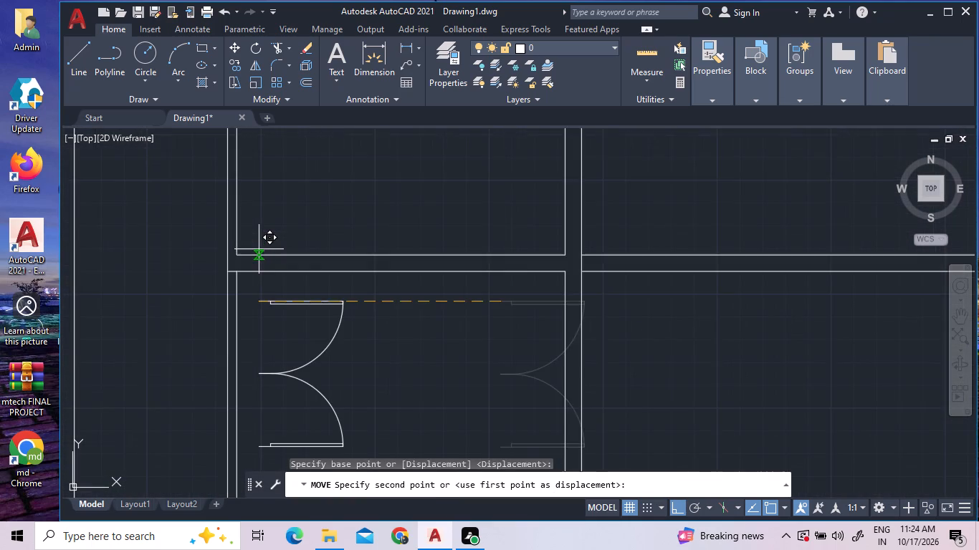
{"action": "scroll", "coordinate": [249, 254], "scroll_direction": "up", "scroll_amount": 3}
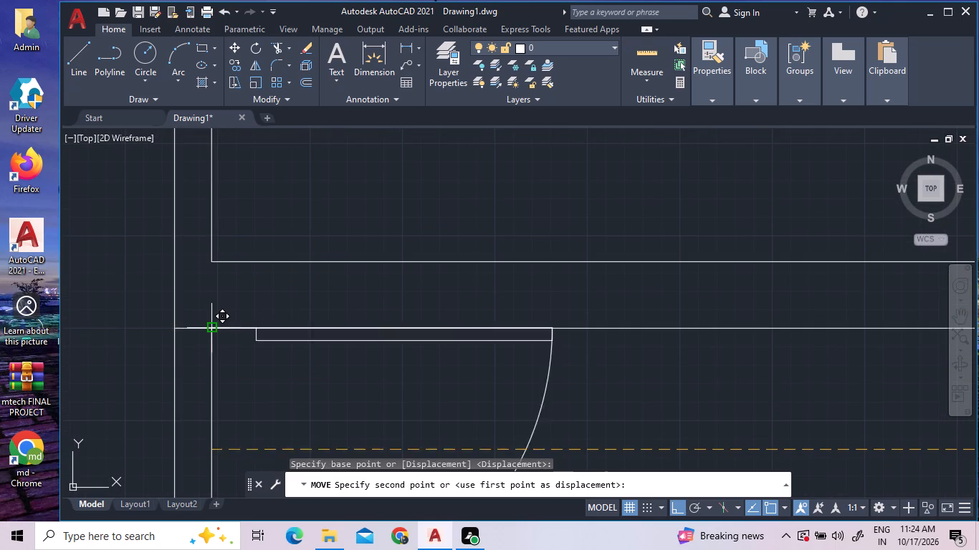
{"action": "double_click", "coordinate": [252, 388]}
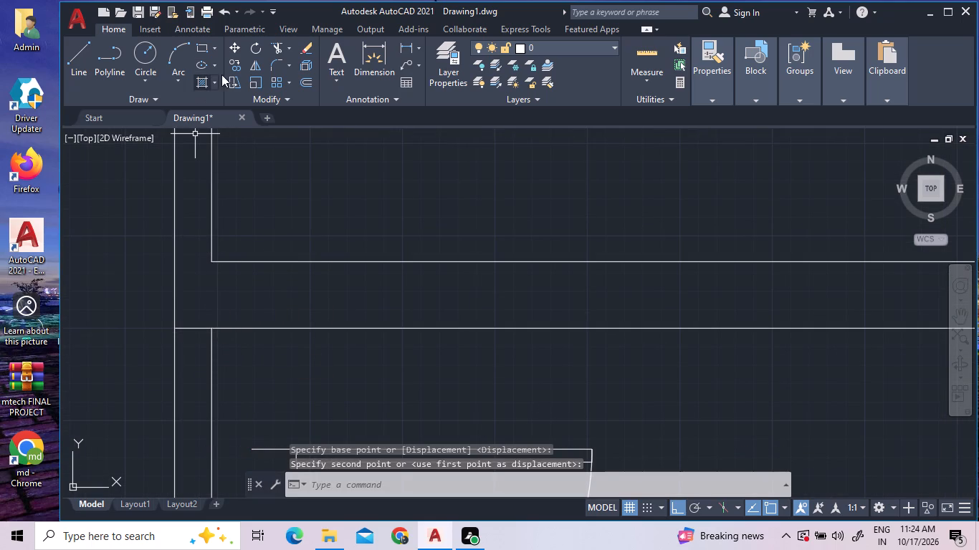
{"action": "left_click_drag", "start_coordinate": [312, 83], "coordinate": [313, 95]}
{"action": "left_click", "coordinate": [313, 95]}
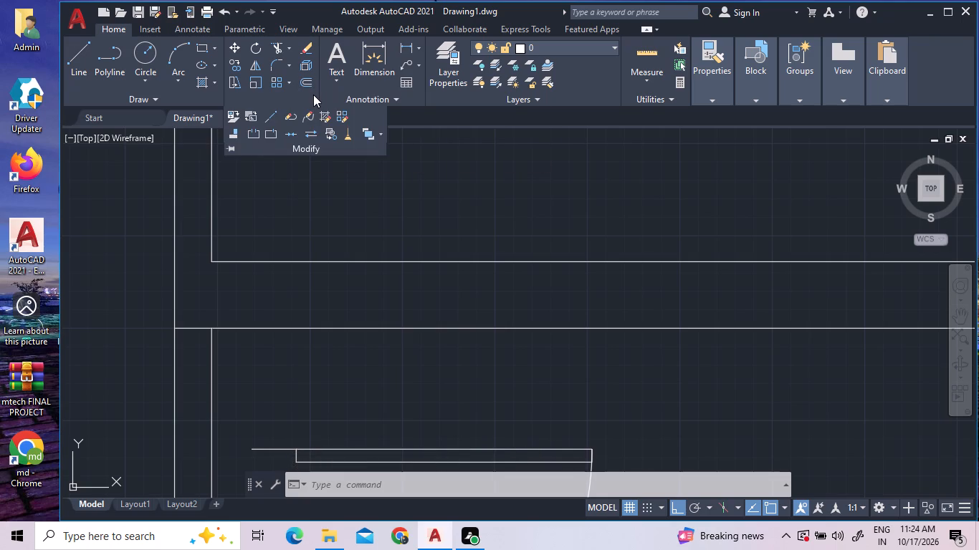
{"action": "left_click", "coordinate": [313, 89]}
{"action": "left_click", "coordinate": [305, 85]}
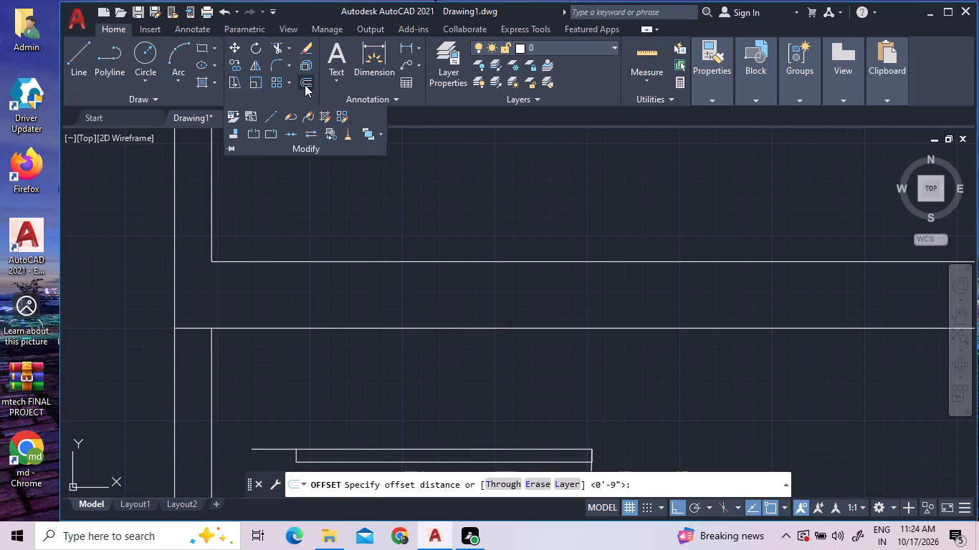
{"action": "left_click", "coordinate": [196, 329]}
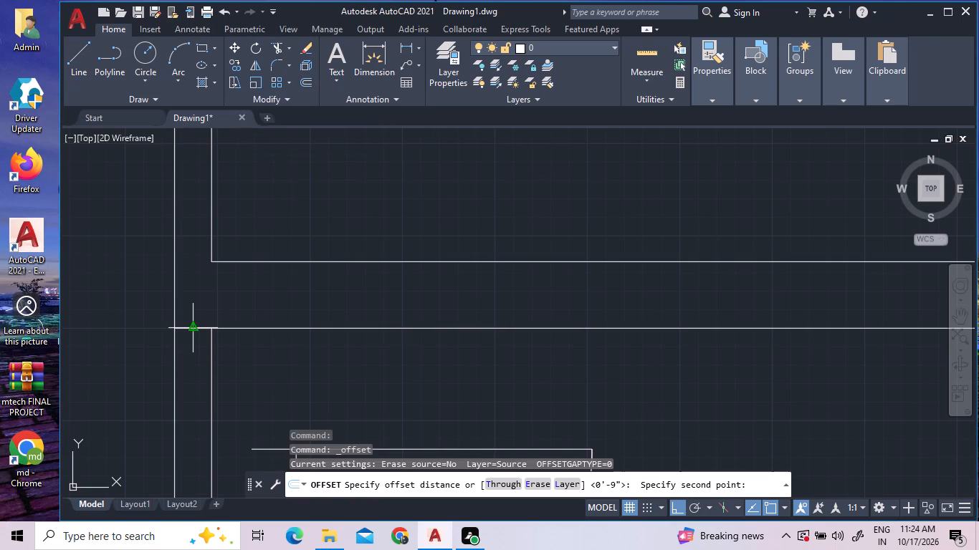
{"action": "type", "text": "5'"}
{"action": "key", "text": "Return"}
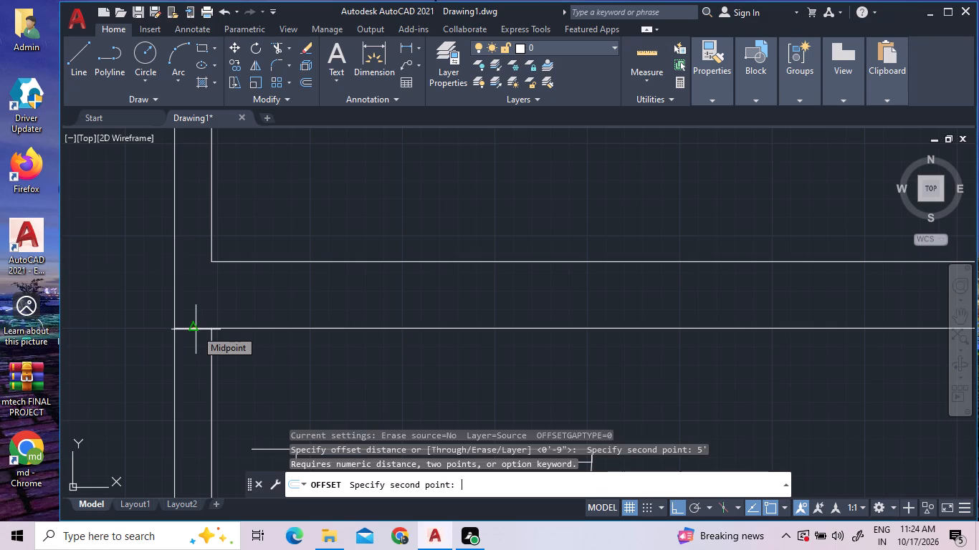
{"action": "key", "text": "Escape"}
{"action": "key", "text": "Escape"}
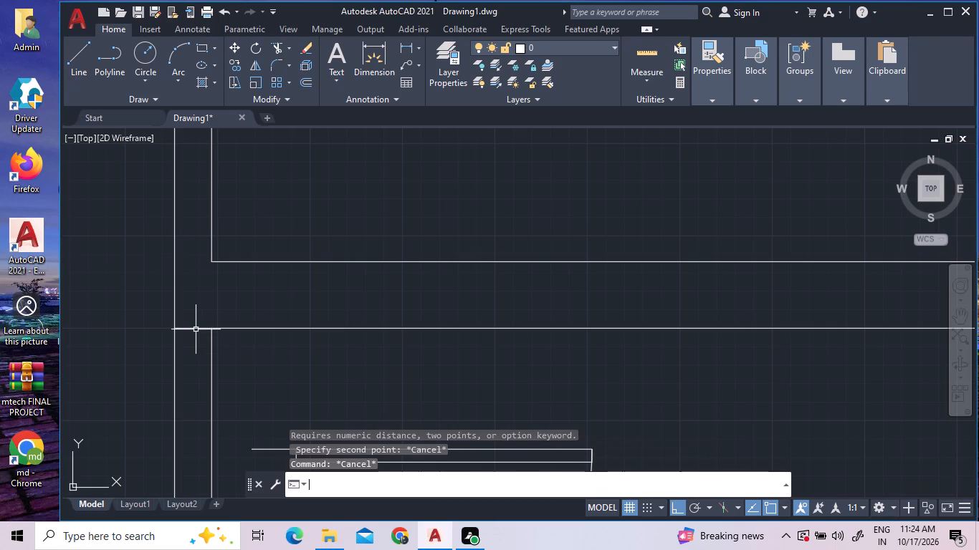
Offset the short line across the top of the small room's passage-side wall 5" downward to mark the door jamb.
{"action": "scroll", "coordinate": [352, 358], "scroll_direction": "down", "scroll_amount": 8}
{"action": "scroll", "coordinate": [381, 405], "scroll_direction": "up", "scroll_amount": 4}
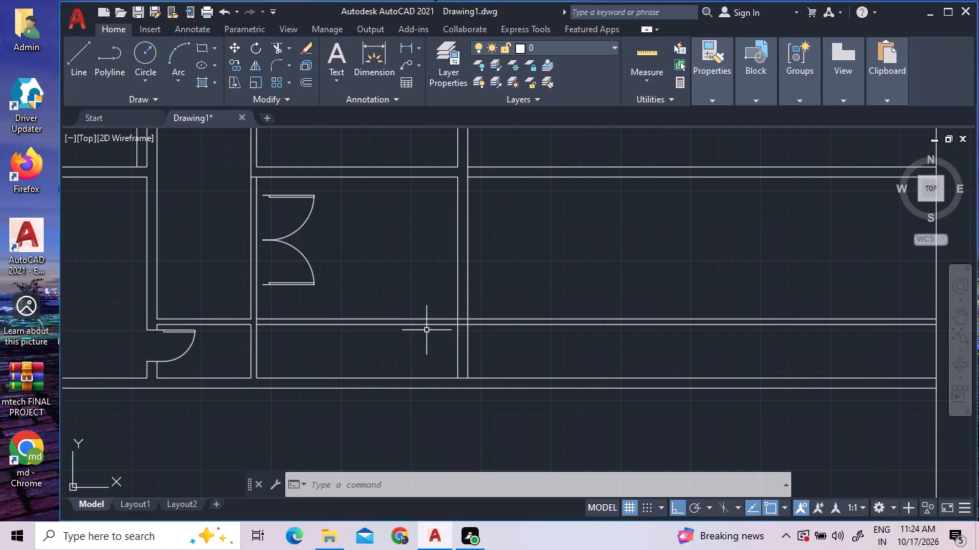
{"action": "scroll", "coordinate": [262, 149], "scroll_direction": "up", "scroll_amount": 3}
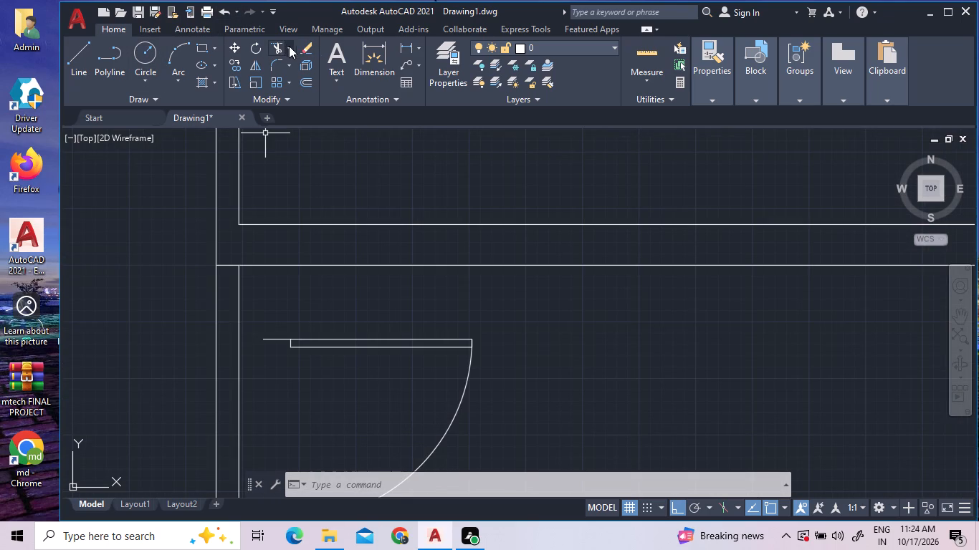
{"action": "left_click", "coordinate": [305, 88]}
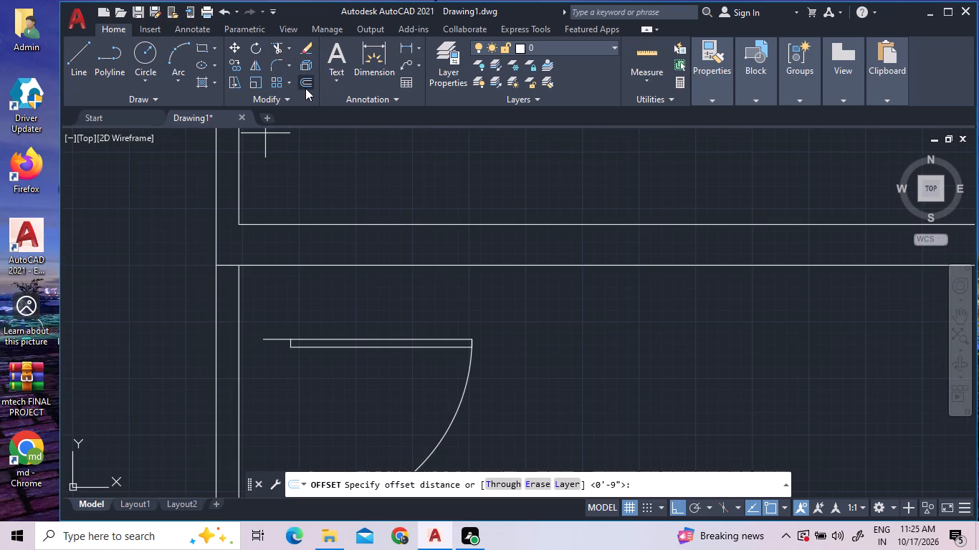
{"action": "type", "text": "5\""}
{"action": "key", "text": "Return"}
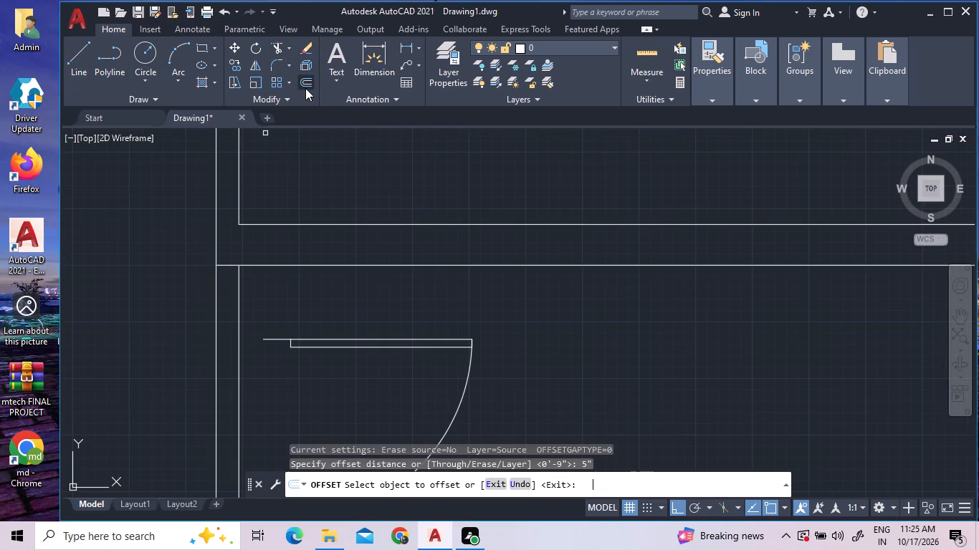
{"action": "left_click", "coordinate": [229, 266]}
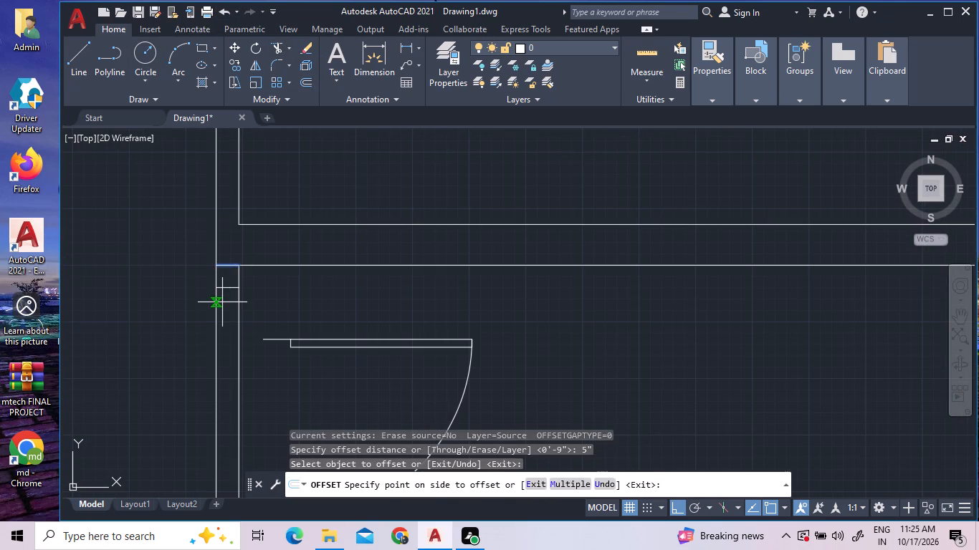
{"action": "double_click", "coordinate": [222, 302]}
{"action": "right_click", "coordinate": [311, 373]}
{"action": "scroll", "coordinate": [341, 314], "scroll_direction": "down", "scroll_amount": 1}
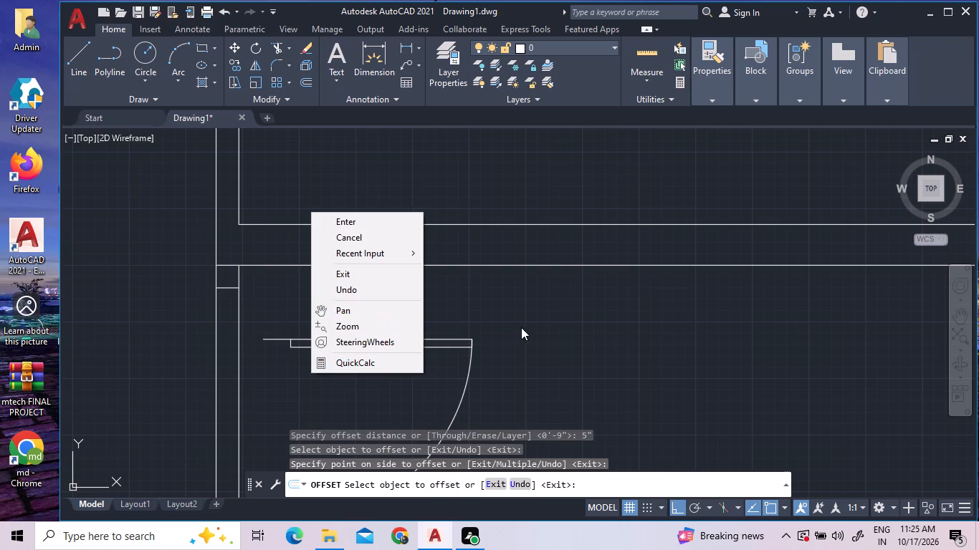
{"action": "left_click", "coordinate": [522, 327]}
{"action": "scroll", "coordinate": [522, 327], "scroll_direction": "down", "scroll_amount": 2}
{"action": "scroll", "coordinate": [573, 357], "scroll_direction": "down", "scroll_amount": 1}
{"action": "right_click", "coordinate": [573, 357]}
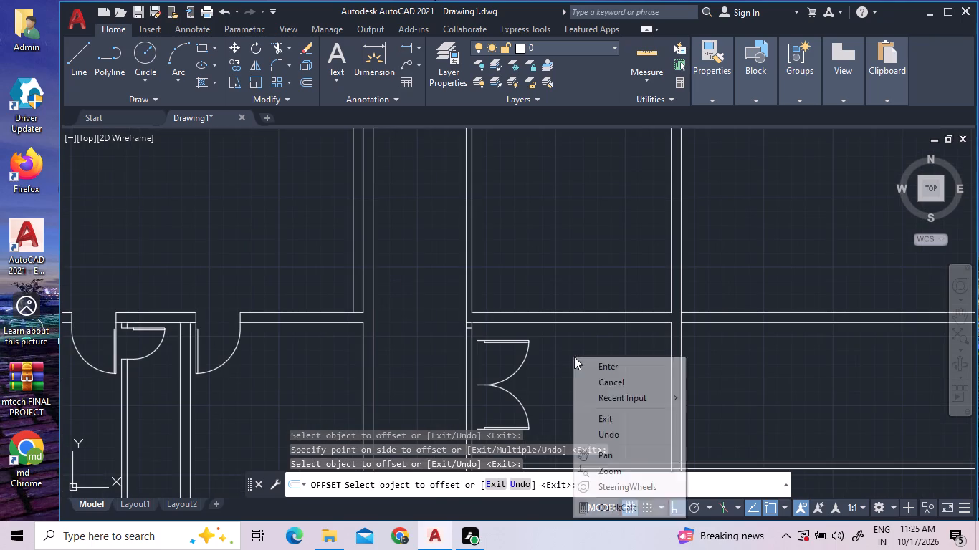
{"action": "left_click", "coordinate": [594, 375]}
{"action": "right_click", "coordinate": [598, 372]}
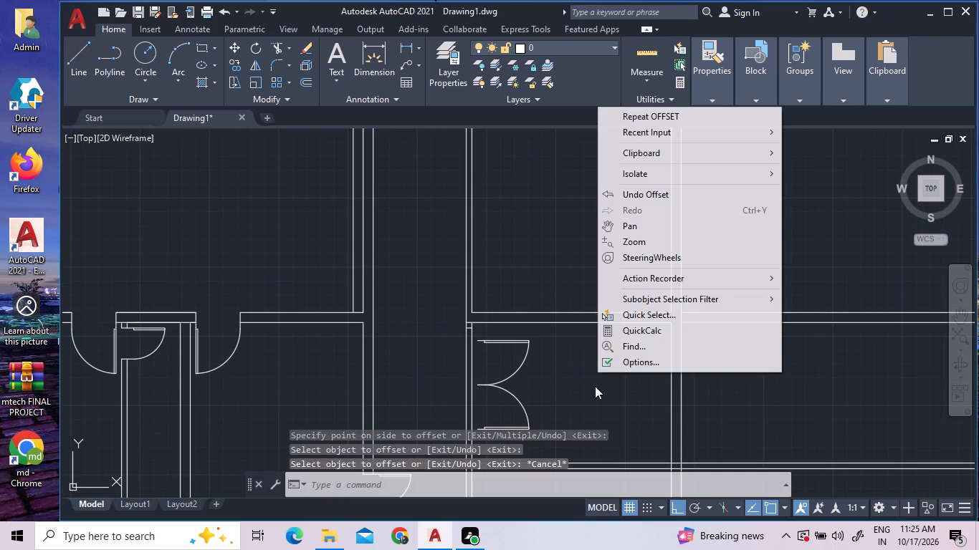
{"action": "triple_click", "coordinate": [595, 386]}
{"action": "scroll", "coordinate": [533, 370], "scroll_direction": "down", "scroll_amount": 2}
{"action": "left_click", "coordinate": [540, 405]}
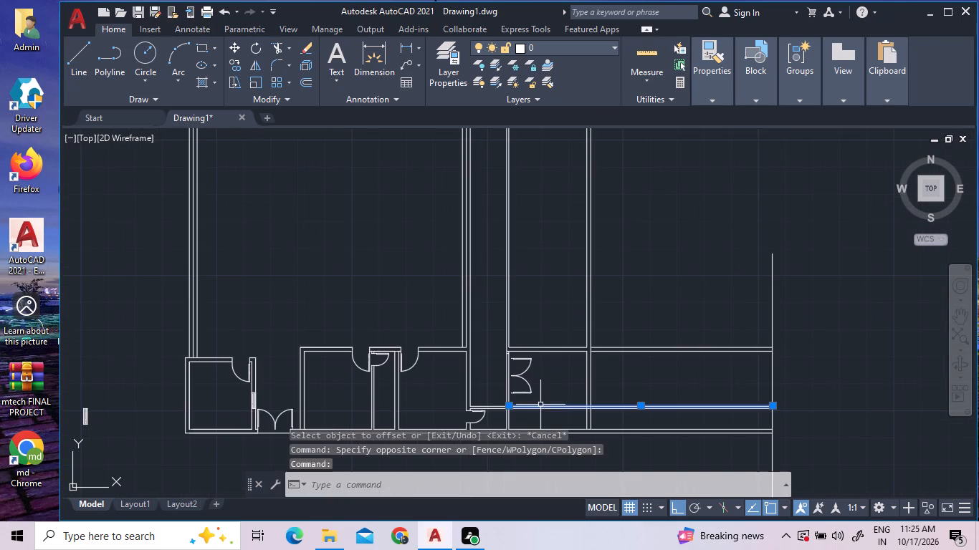
{"action": "key", "text": "Escape"}
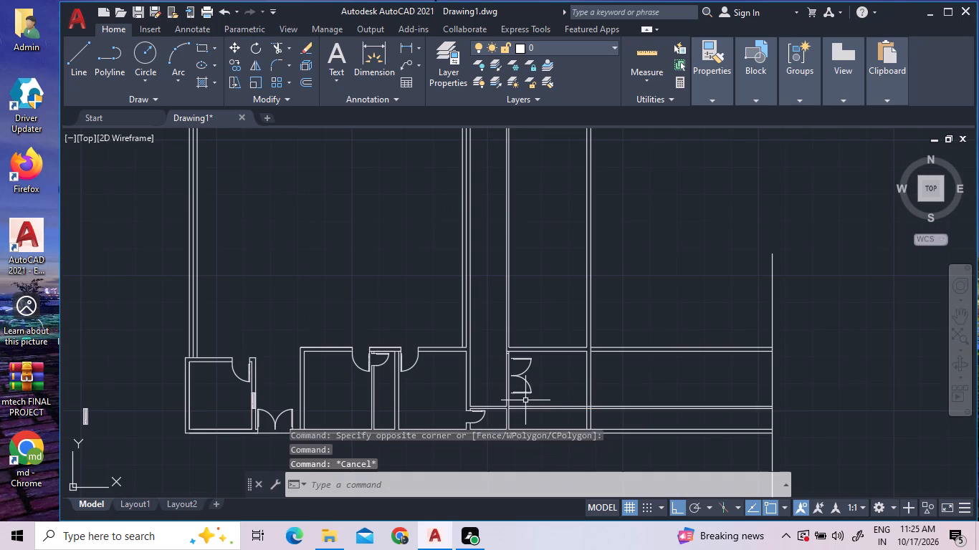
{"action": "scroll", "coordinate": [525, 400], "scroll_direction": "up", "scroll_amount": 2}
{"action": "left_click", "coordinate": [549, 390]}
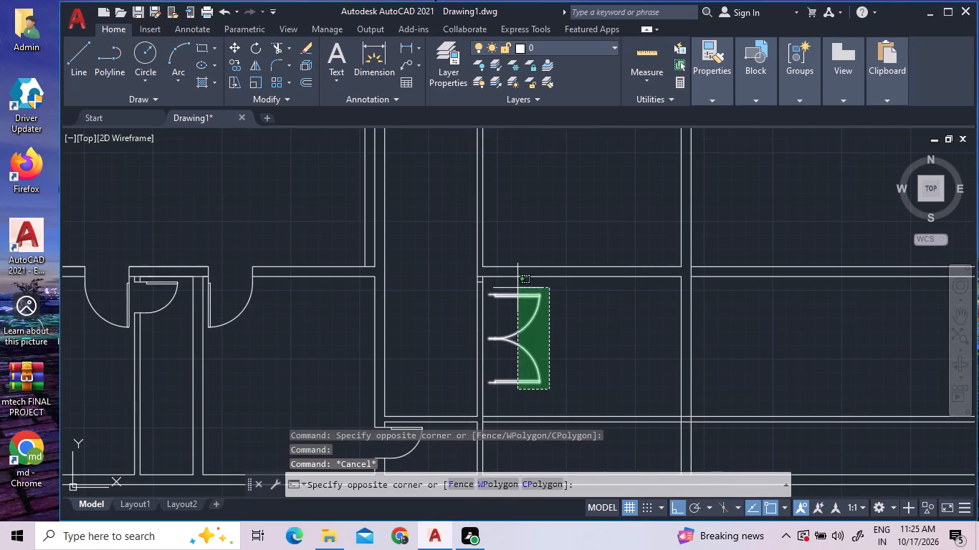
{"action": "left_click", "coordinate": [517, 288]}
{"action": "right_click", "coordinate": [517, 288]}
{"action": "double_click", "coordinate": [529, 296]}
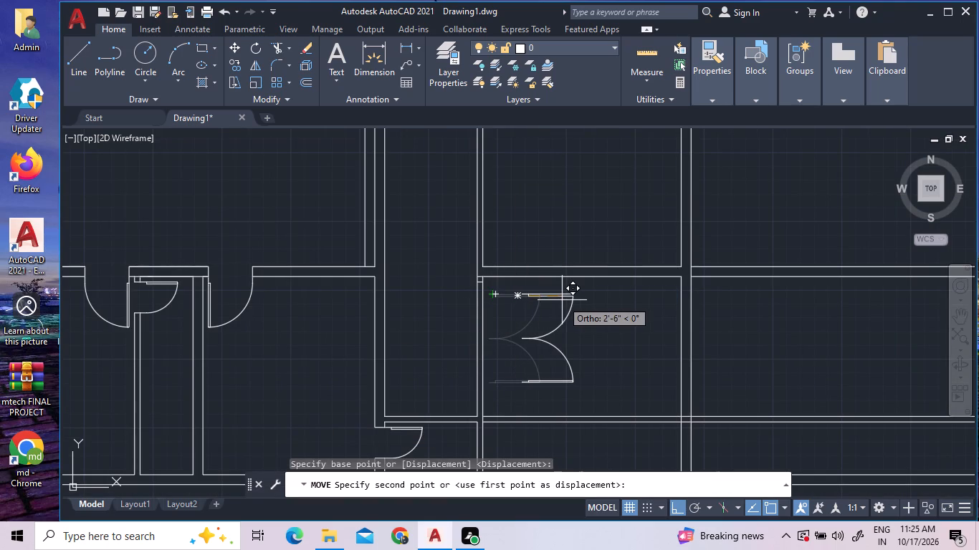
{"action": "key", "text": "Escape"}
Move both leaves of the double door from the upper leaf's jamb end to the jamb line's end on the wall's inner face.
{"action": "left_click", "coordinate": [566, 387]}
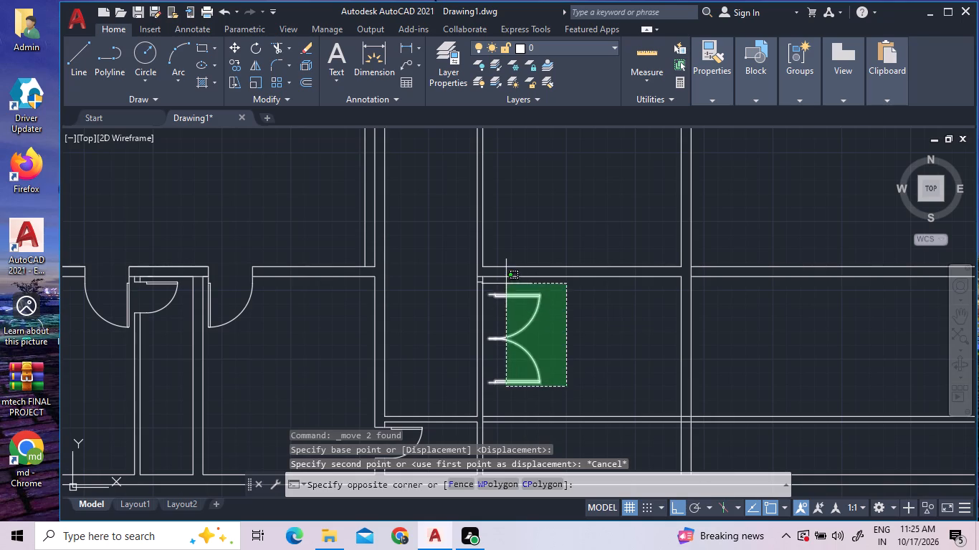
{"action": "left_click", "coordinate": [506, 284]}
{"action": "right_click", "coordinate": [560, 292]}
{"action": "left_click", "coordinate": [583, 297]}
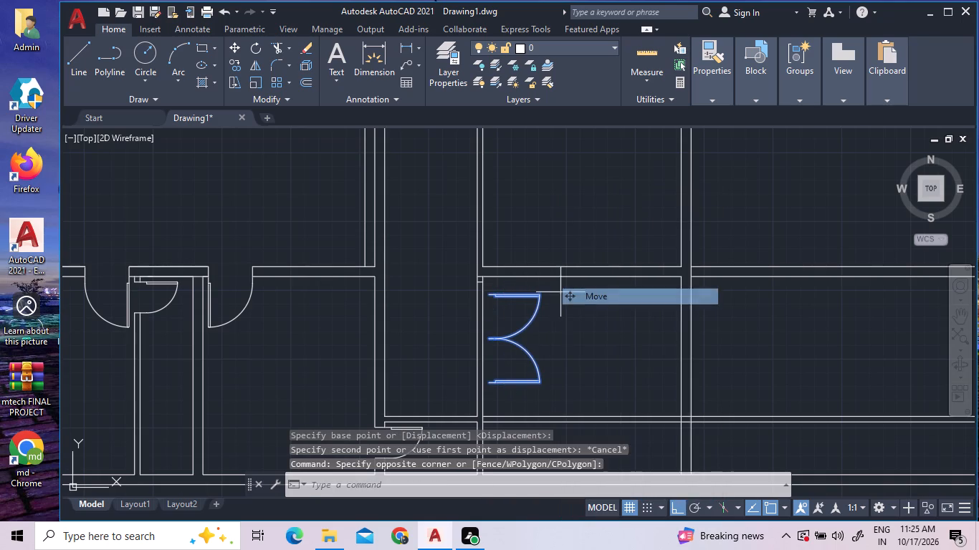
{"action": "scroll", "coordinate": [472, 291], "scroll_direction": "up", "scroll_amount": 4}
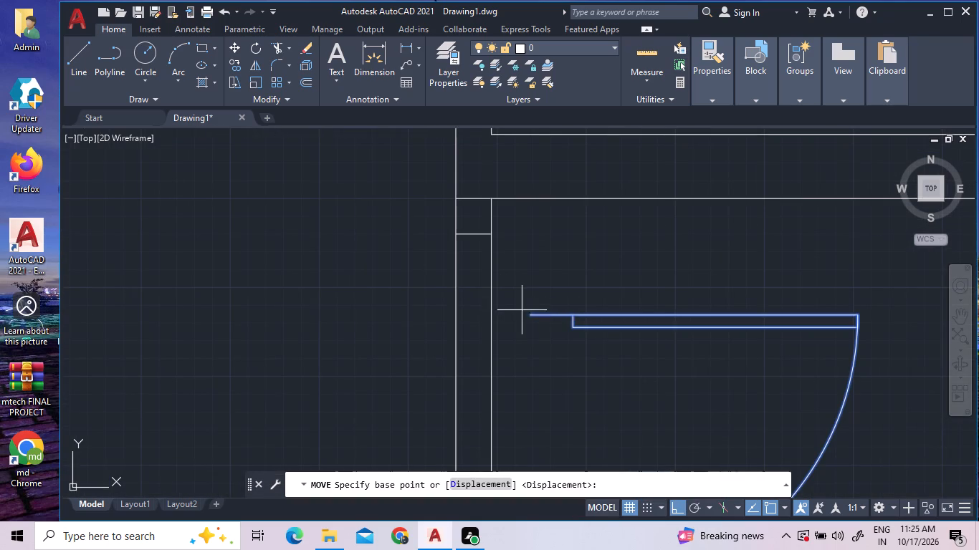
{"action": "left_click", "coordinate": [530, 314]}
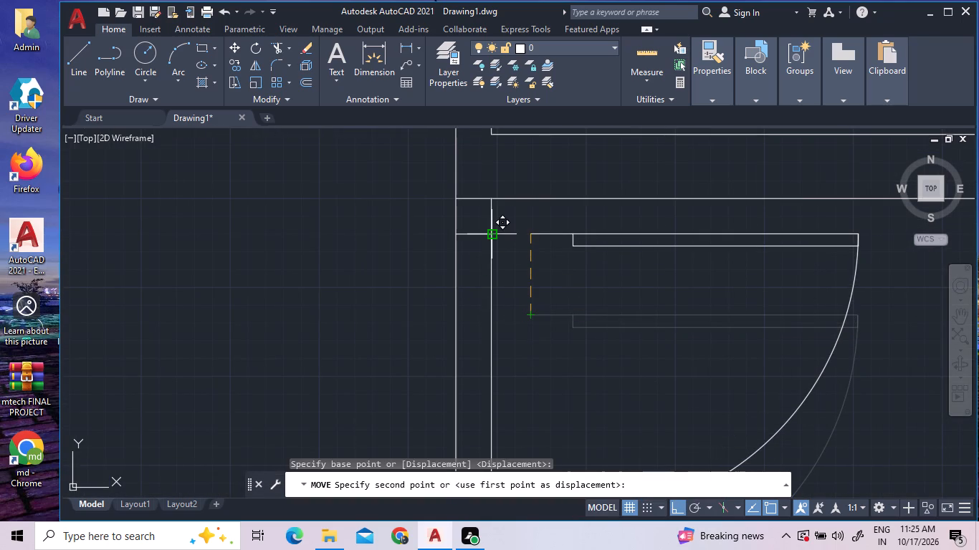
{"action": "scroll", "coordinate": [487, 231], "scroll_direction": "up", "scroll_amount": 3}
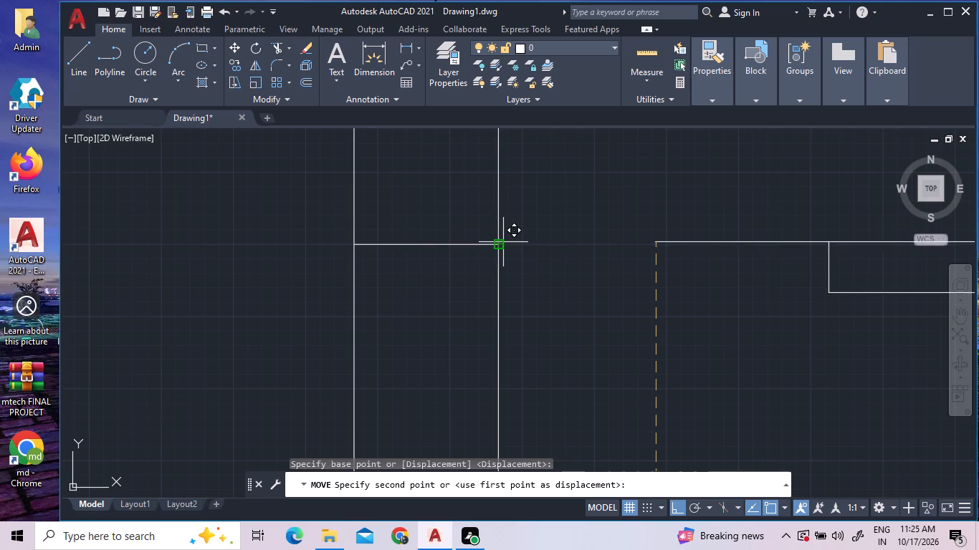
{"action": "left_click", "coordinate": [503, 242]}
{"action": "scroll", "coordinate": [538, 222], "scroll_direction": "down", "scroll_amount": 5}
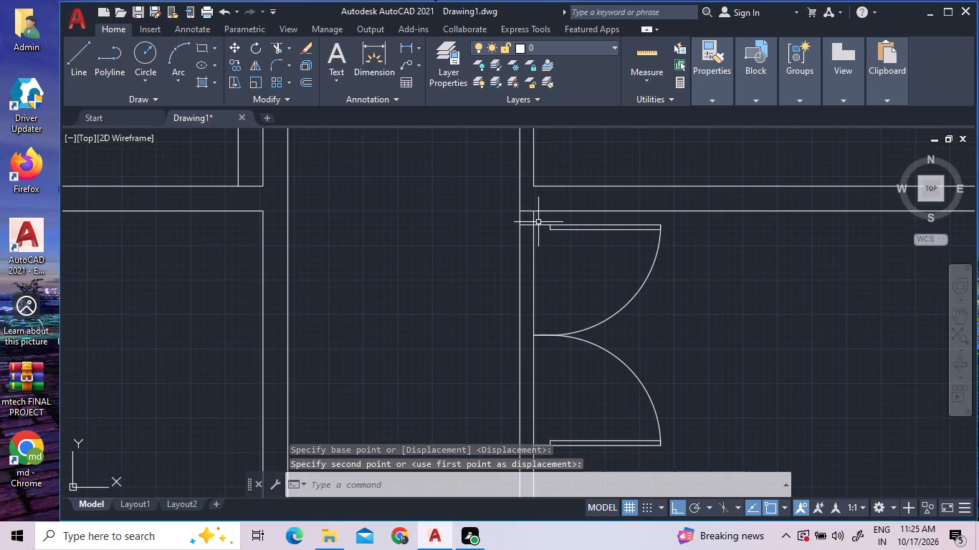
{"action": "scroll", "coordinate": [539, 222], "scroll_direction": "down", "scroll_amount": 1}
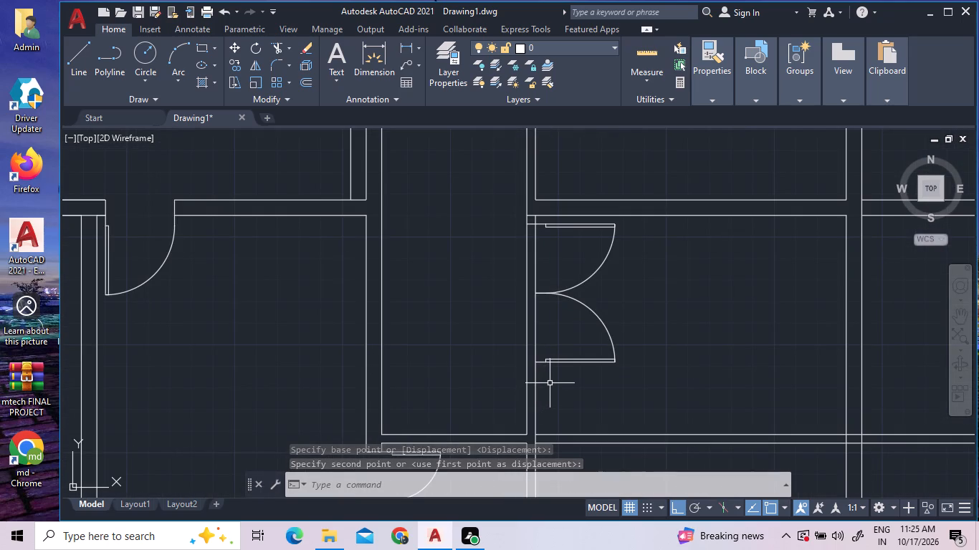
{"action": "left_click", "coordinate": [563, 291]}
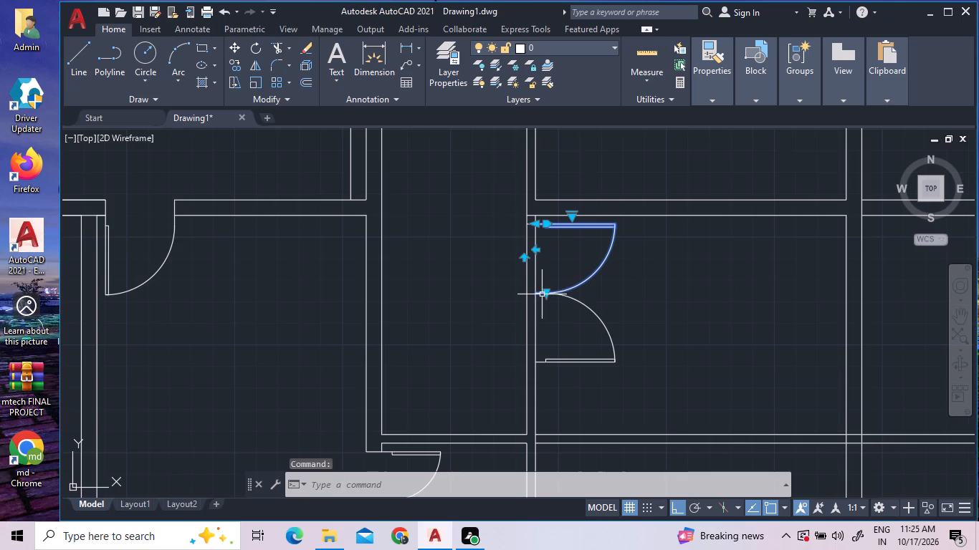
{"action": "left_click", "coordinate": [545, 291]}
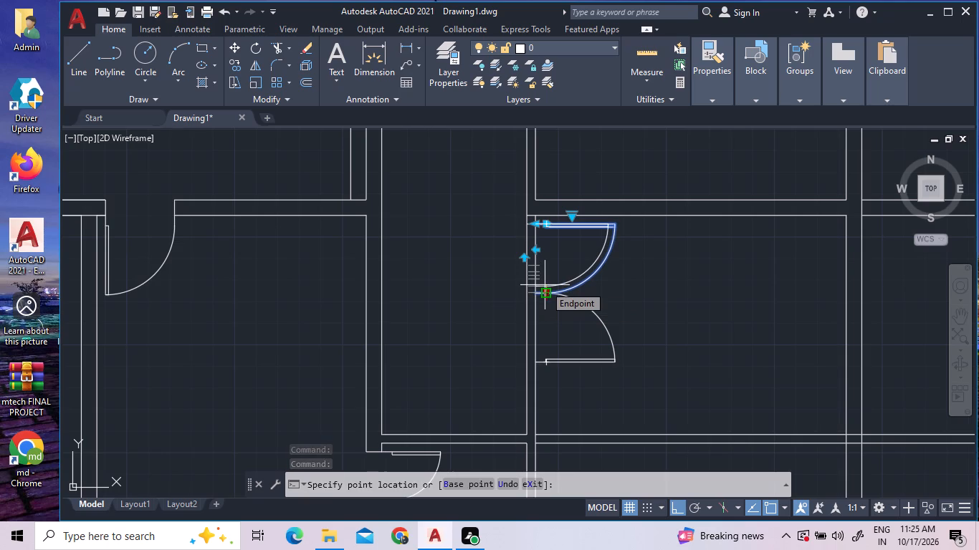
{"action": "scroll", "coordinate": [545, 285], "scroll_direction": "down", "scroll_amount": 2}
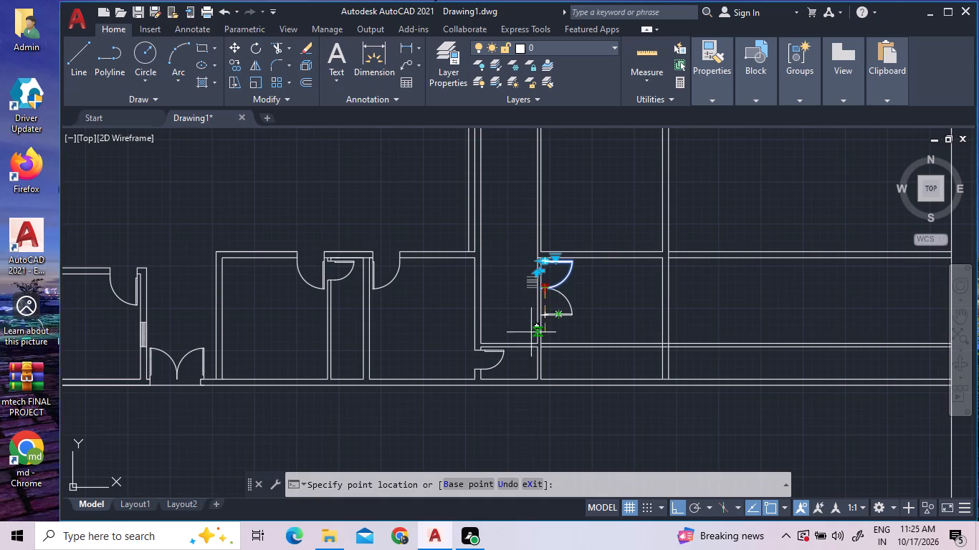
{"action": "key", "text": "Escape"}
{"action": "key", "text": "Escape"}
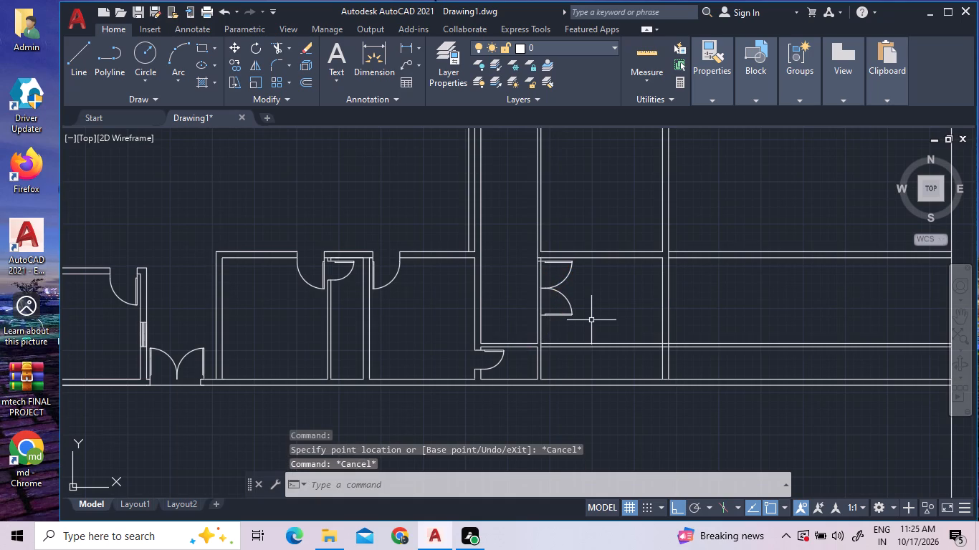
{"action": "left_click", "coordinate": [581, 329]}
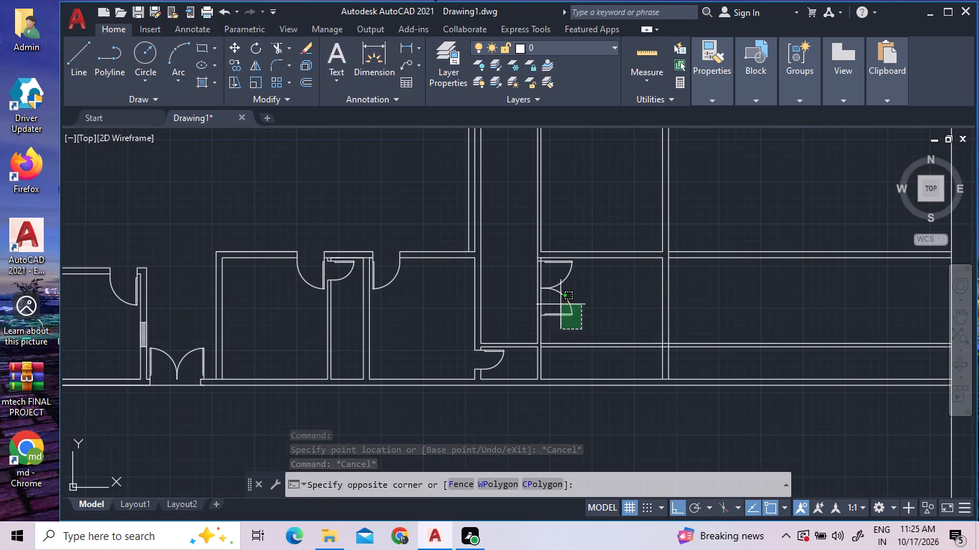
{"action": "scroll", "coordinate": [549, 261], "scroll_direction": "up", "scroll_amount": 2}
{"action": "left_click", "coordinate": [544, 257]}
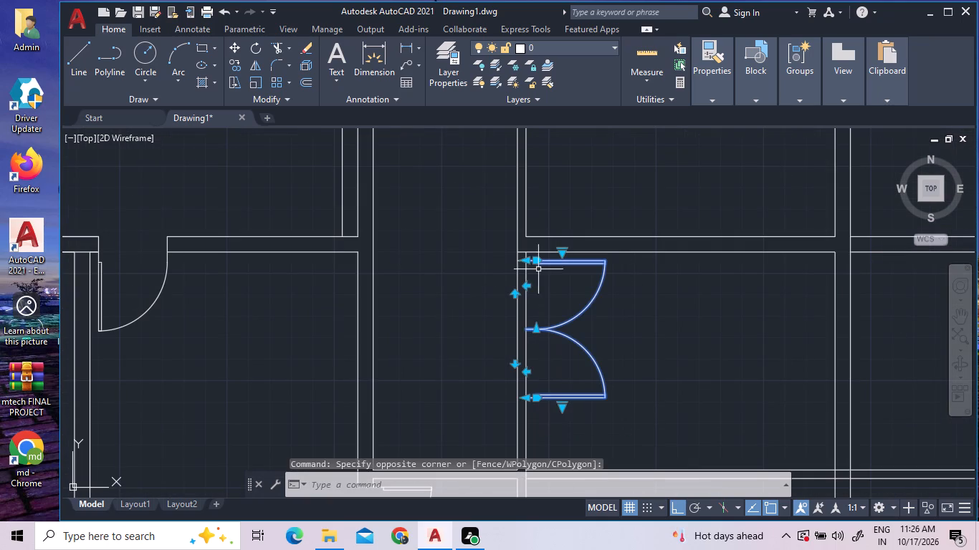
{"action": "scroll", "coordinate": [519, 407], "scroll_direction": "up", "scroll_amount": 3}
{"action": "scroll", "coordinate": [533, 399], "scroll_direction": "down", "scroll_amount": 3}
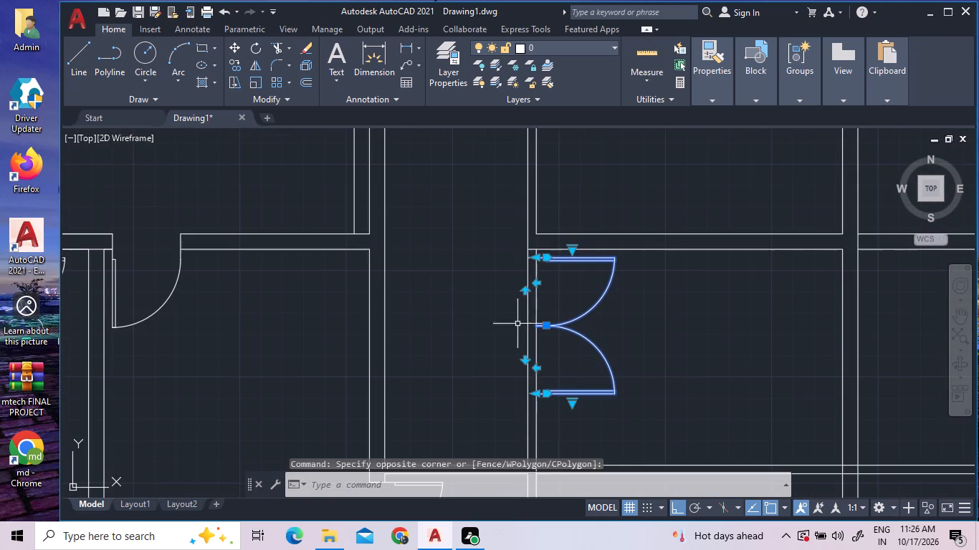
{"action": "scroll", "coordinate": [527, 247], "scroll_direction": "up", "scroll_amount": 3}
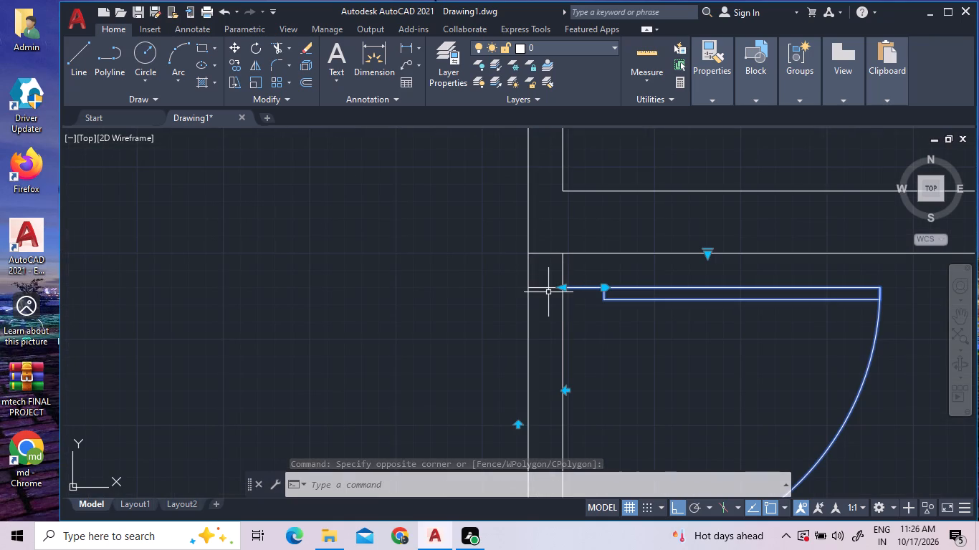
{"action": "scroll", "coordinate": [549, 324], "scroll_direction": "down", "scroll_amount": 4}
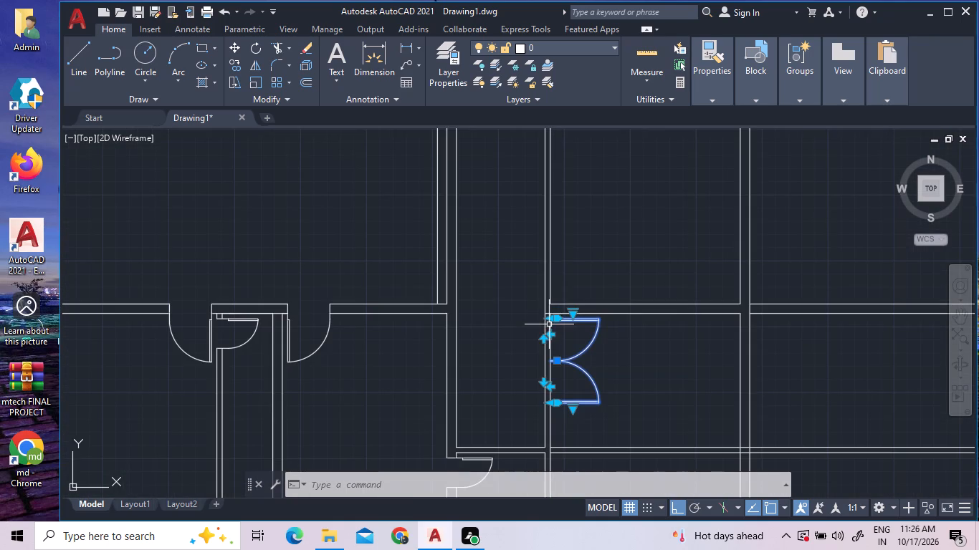
Draw a short horizontal line across the passage-side wall at the bottom inner corner of the room above the small room.
{"action": "scroll", "coordinate": [563, 309], "scroll_direction": "up", "scroll_amount": 2}
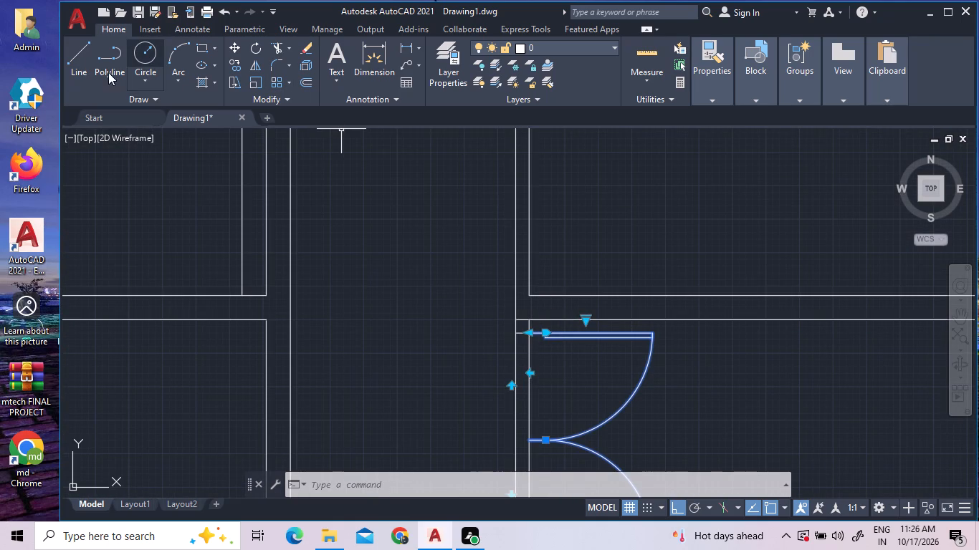
{"action": "left_click", "coordinate": [82, 72]}
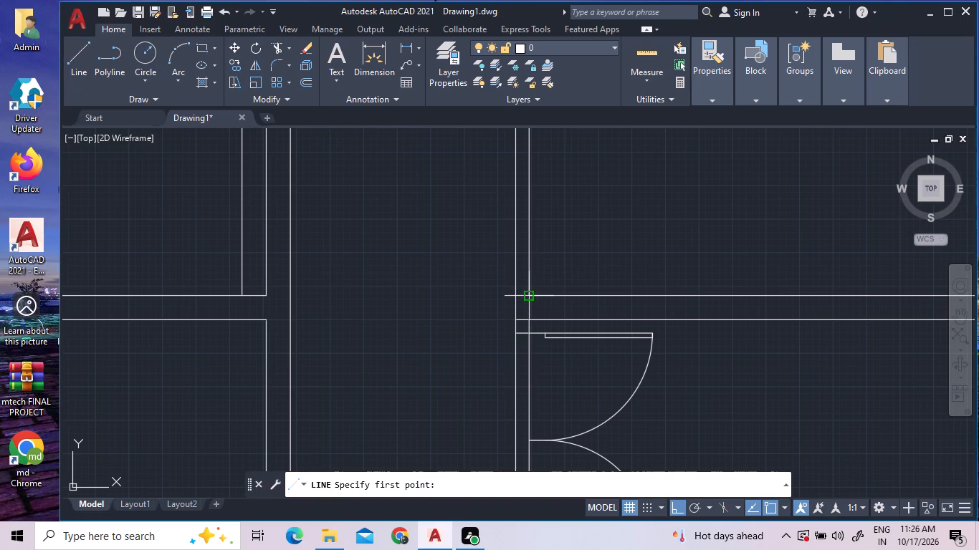
{"action": "left_click", "coordinate": [528, 297]}
{"action": "left_click", "coordinate": [517, 299]}
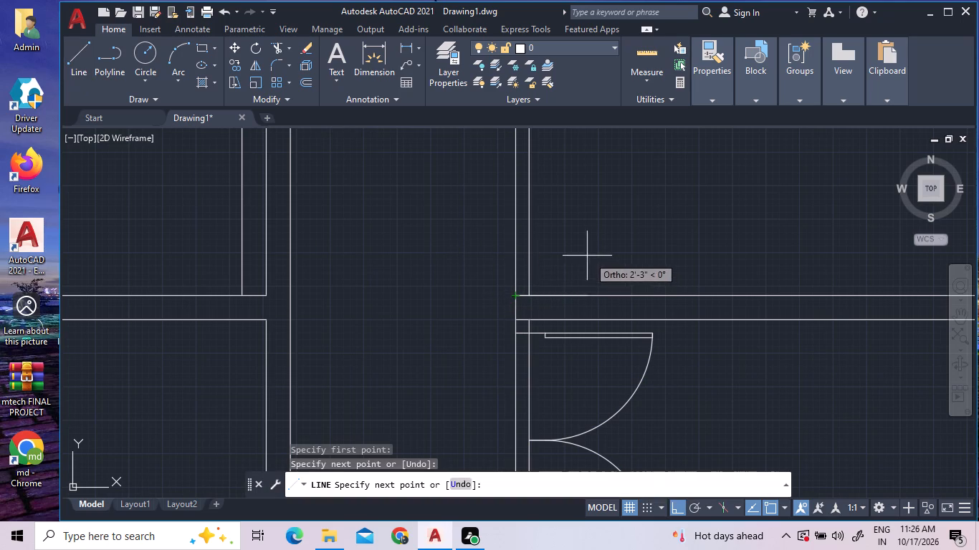
{"action": "right_click", "coordinate": [587, 256]}
{"action": "left_click", "coordinate": [606, 267]}
Offset the new short line across the upper room's passage-side wall 5" upward to mark a door jamb.
{"action": "left_click", "coordinate": [302, 79]}
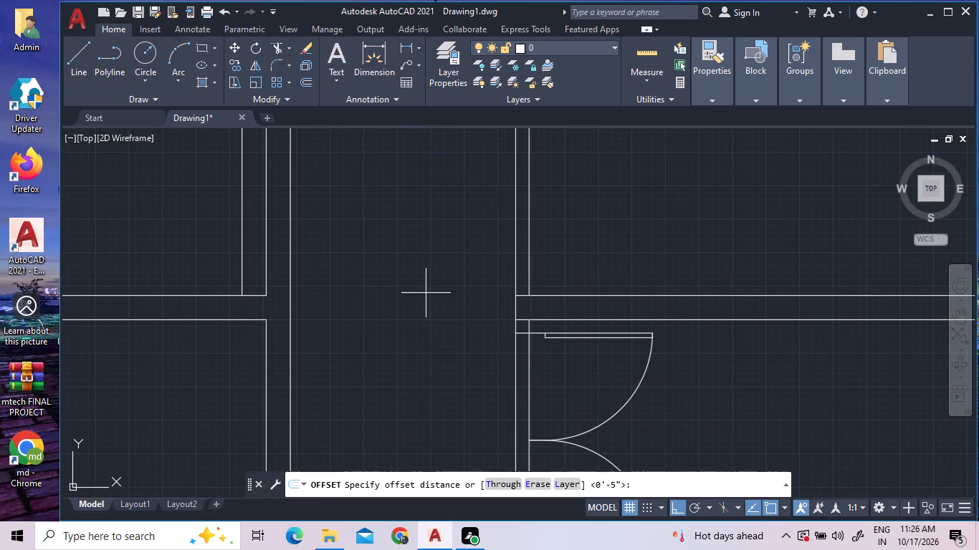
{"action": "right_click", "coordinate": [866, 408]}
{"action": "left_click", "coordinate": [882, 222]}
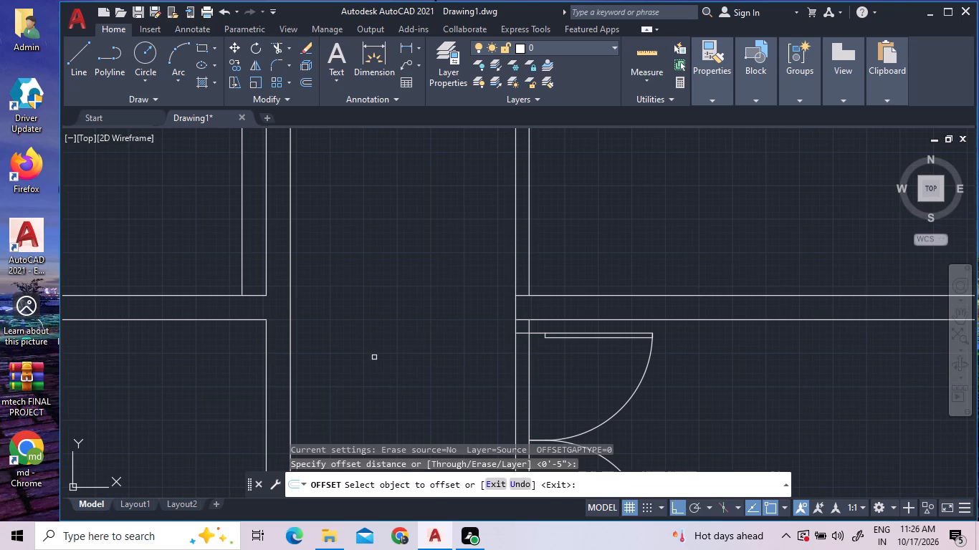
{"action": "left_click", "coordinate": [521, 296]}
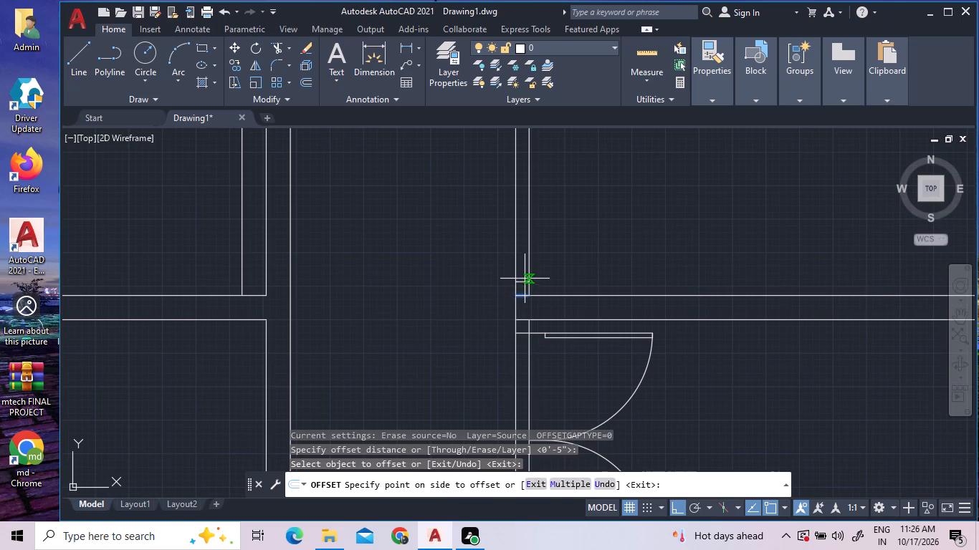
{"action": "left_click", "coordinate": [525, 279]}
{"action": "right_click", "coordinate": [565, 376]}
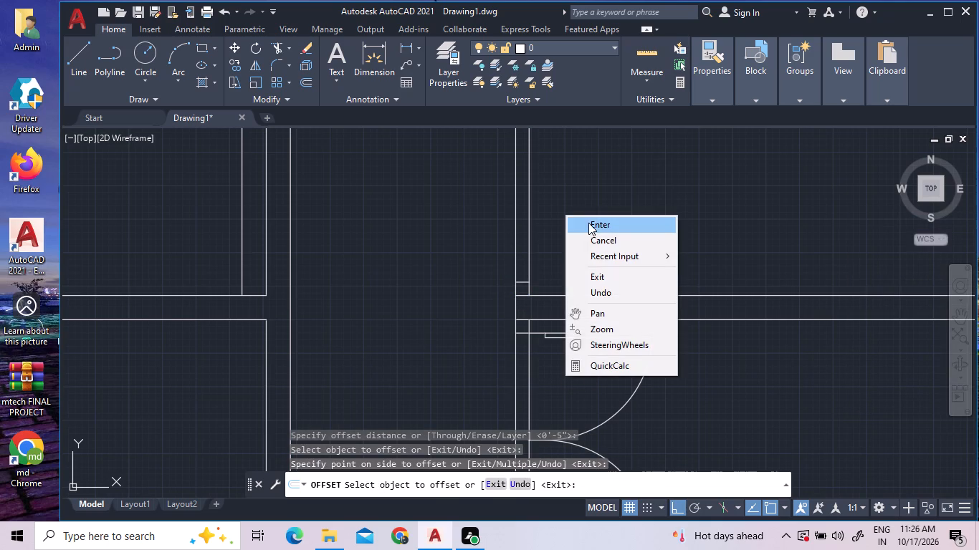
{"action": "double_click", "coordinate": [588, 219]}
{"action": "scroll", "coordinate": [608, 316], "scroll_direction": "down", "scroll_amount": 2}
{"action": "left_click", "coordinate": [588, 231]}
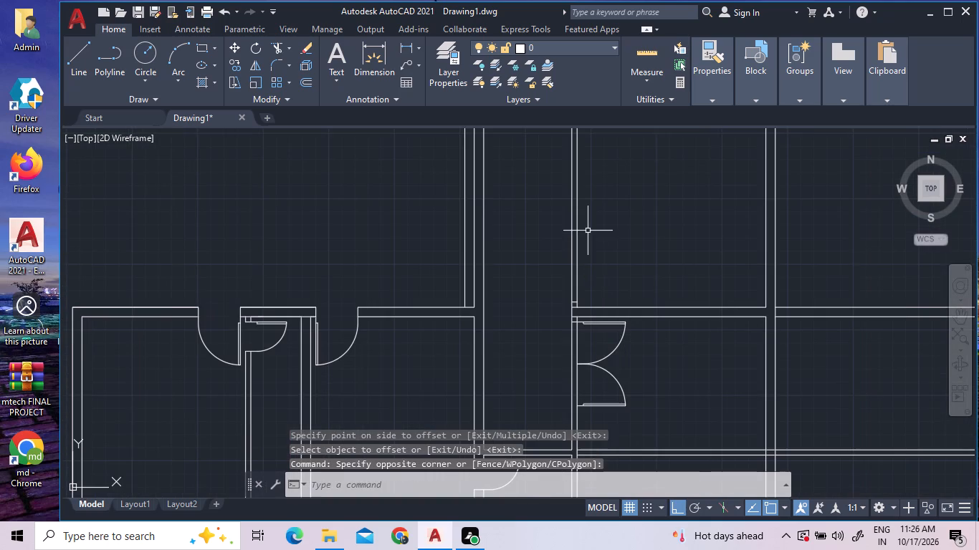
Move the double door up into the room above, placing its lower jamb end where the new jamb line meets the wall's inner face.
{"action": "scroll", "coordinate": [603, 413], "scroll_direction": "up", "scroll_amount": 2}
{"action": "left_click", "coordinate": [634, 414]}
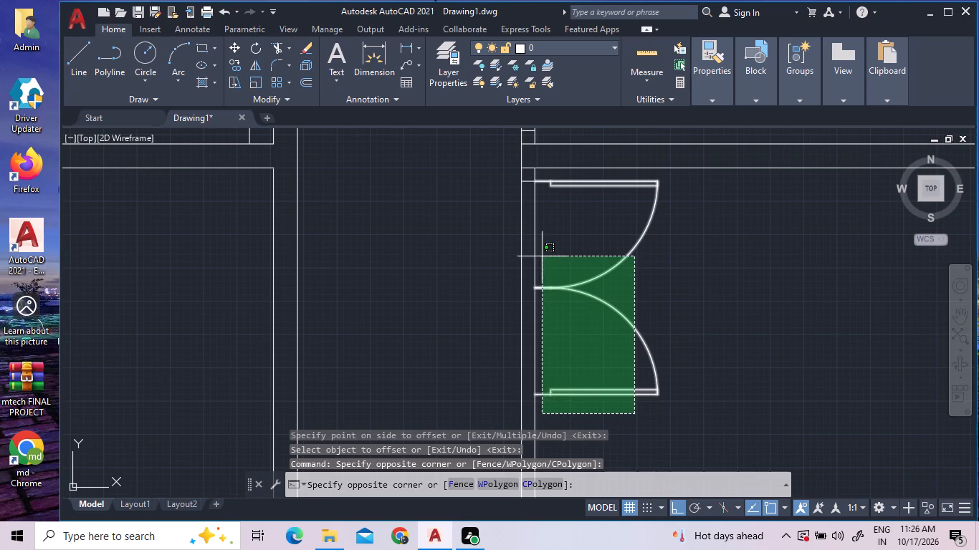
{"action": "left_click", "coordinate": [545, 180]}
{"action": "scroll", "coordinate": [646, 379], "scroll_direction": "down", "scroll_amount": 1}
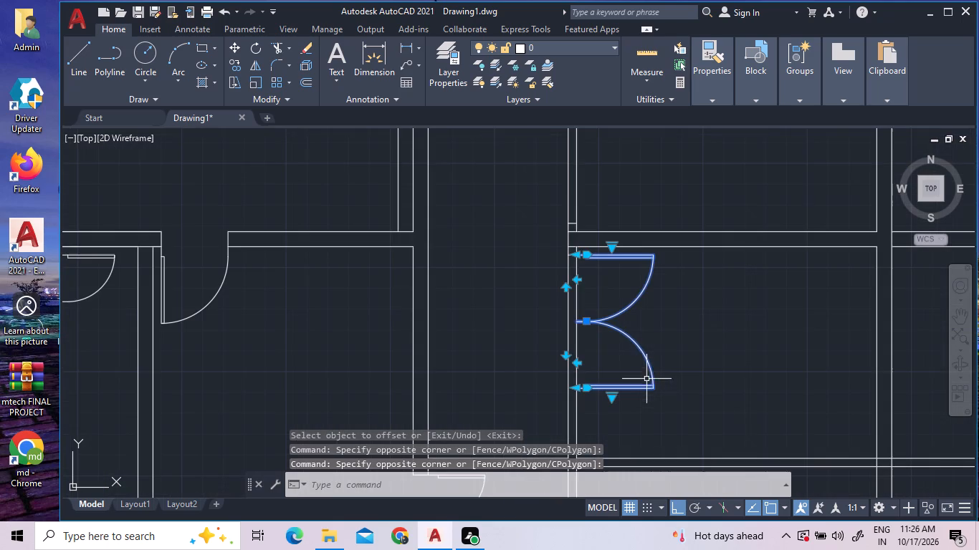
{"action": "right_click", "coordinate": [596, 203]}
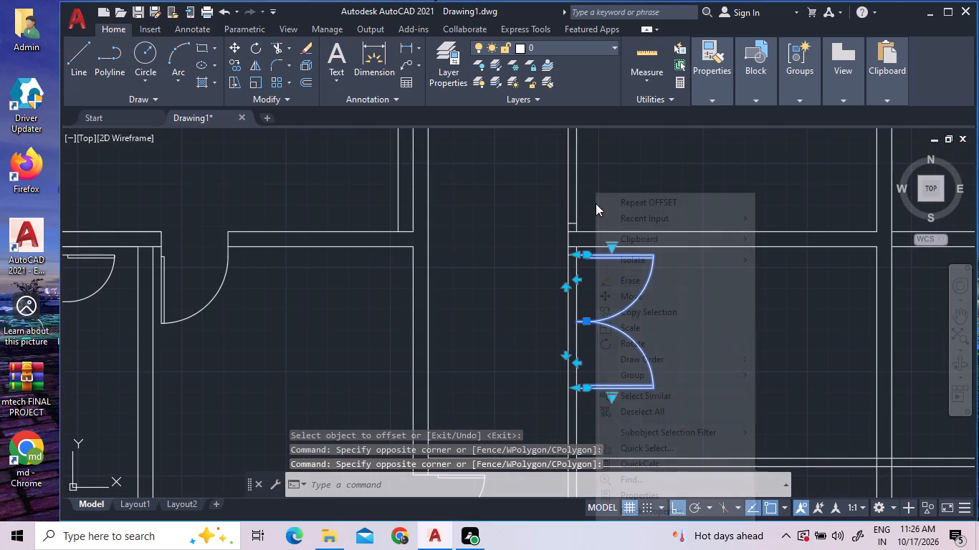
{"action": "left_click", "coordinate": [633, 295]}
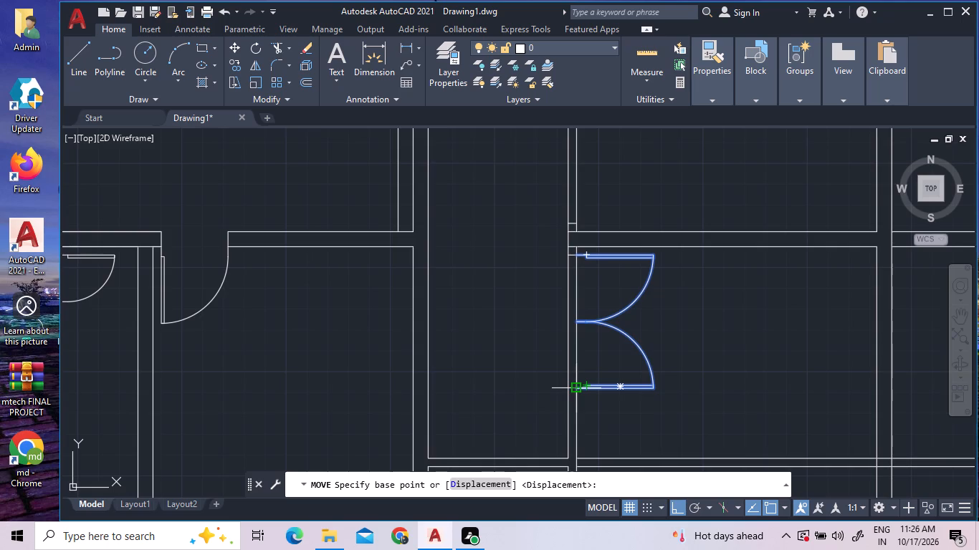
{"action": "scroll", "coordinate": [577, 395], "scroll_direction": "up", "scroll_amount": 4}
{"action": "left_click", "coordinate": [575, 372]}
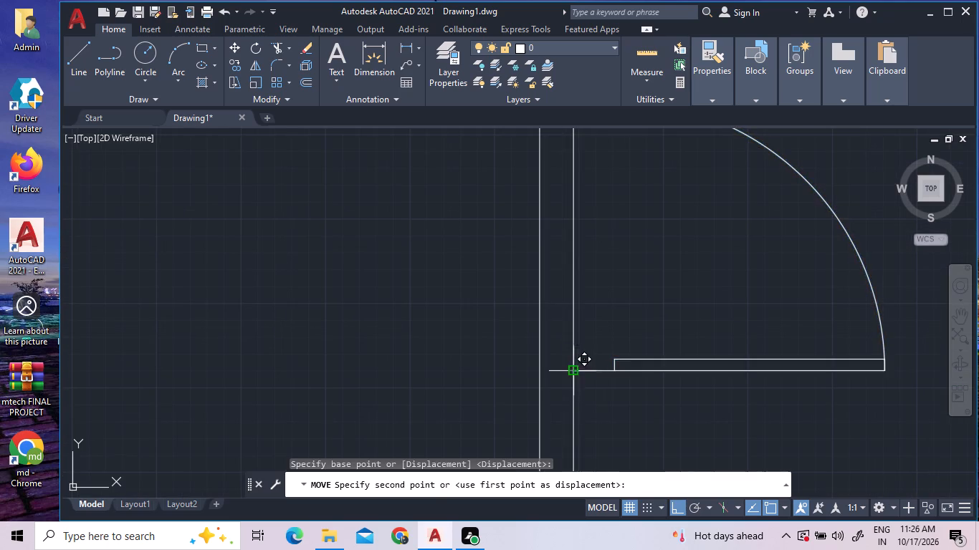
{"action": "scroll", "coordinate": [598, 402], "scroll_direction": "down", "scroll_amount": 4}
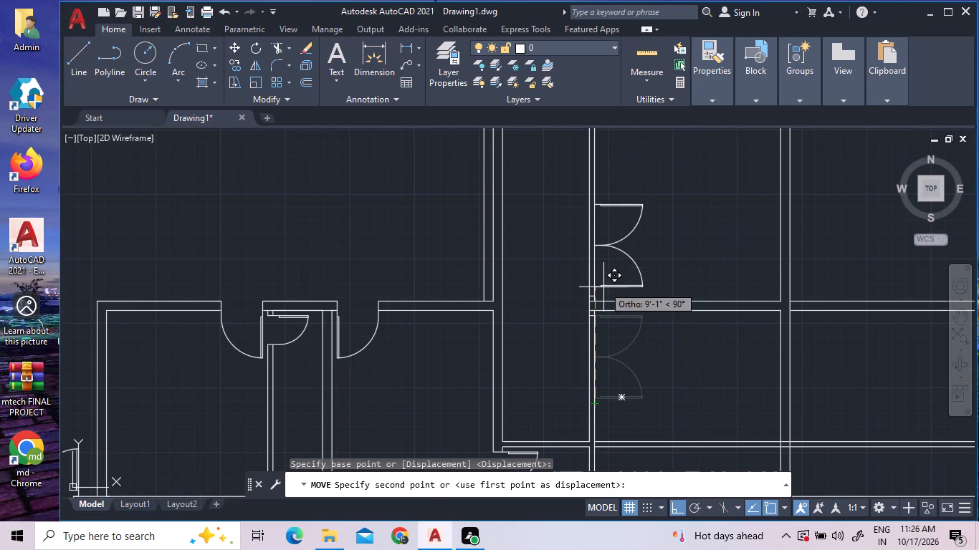
{"action": "scroll", "coordinate": [598, 296], "scroll_direction": "up", "scroll_amount": 5}
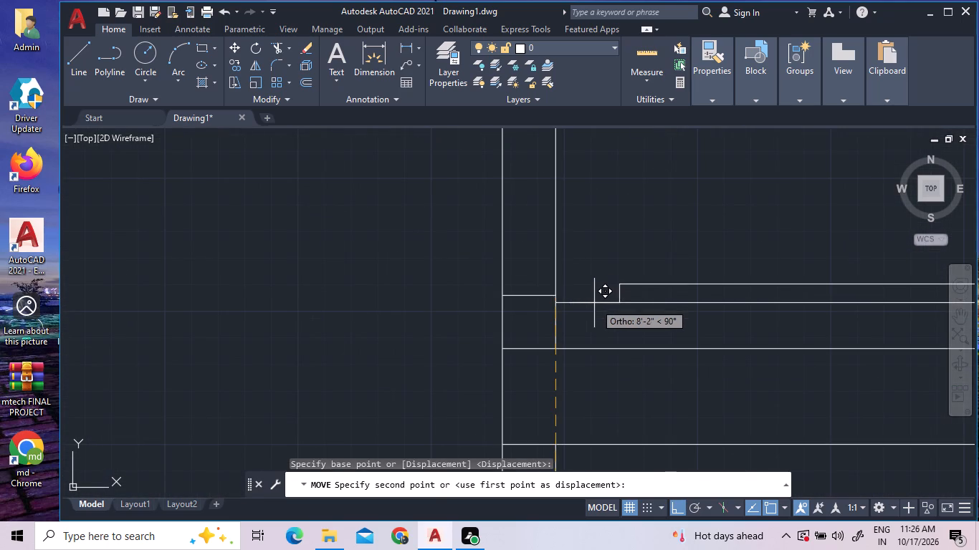
{"action": "left_click", "coordinate": [554, 296]}
Erase the unused jamb line across the passage-side wall at the top of the small room below.
{"action": "scroll", "coordinate": [553, 256], "scroll_direction": "down", "scroll_amount": 3}
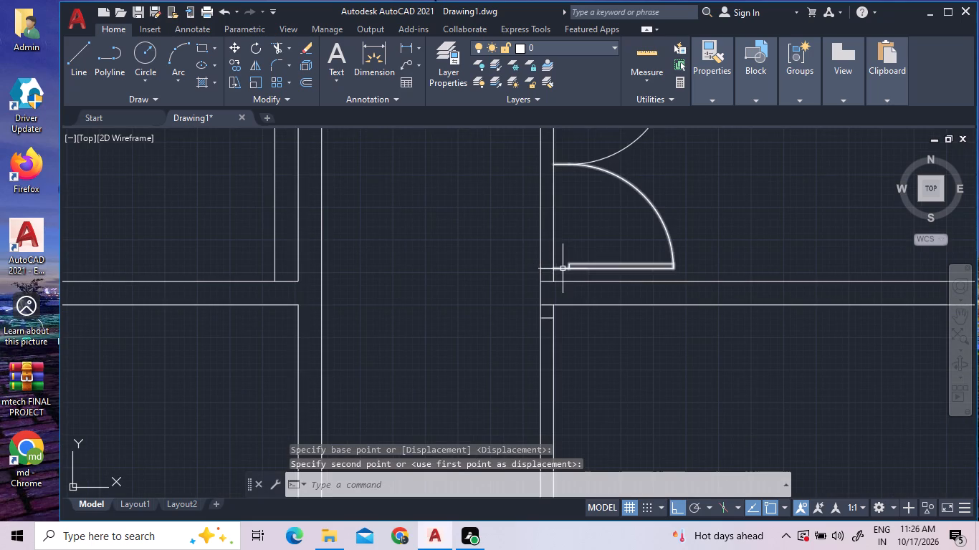
{"action": "left_click", "coordinate": [548, 317]}
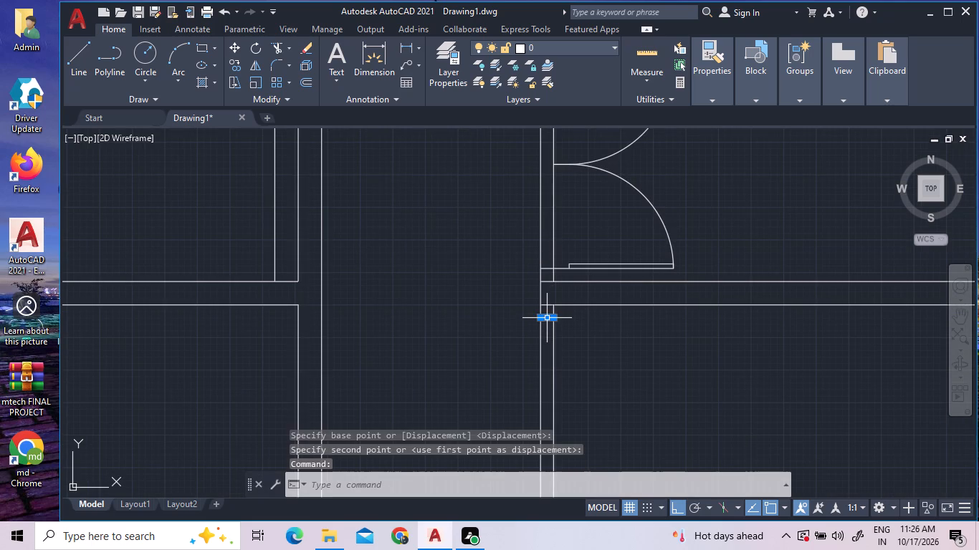
{"action": "right_click", "coordinate": [617, 330]}
{"action": "left_click", "coordinate": [687, 254]}
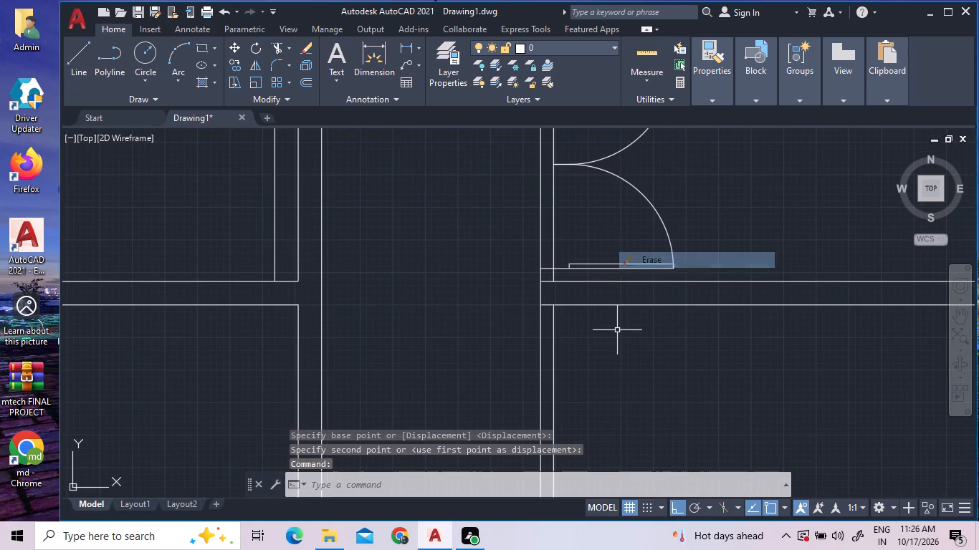
Measure the passage and the double door's surroundings along the passage-side wall.
{"action": "scroll", "coordinate": [679, 298], "scroll_direction": "down", "scroll_amount": 2}
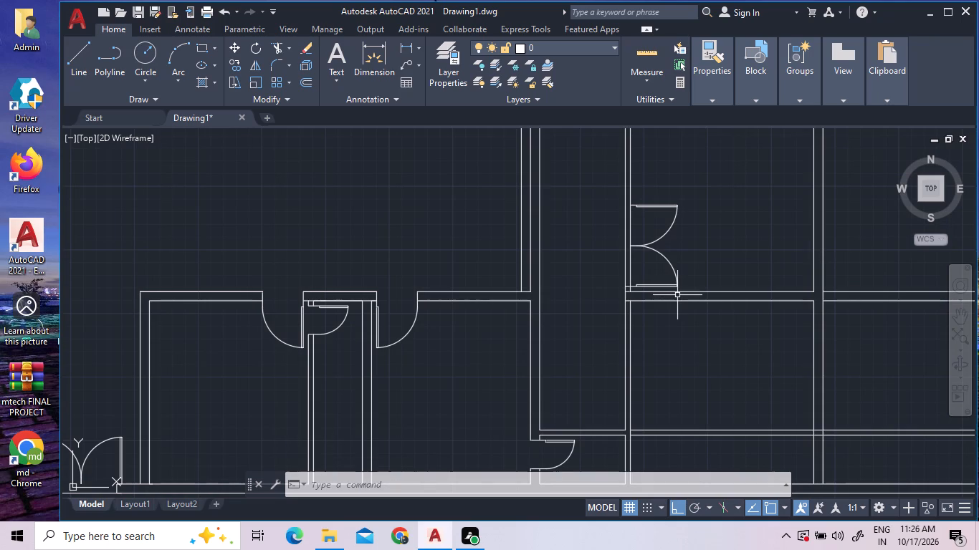
{"action": "scroll", "coordinate": [677, 295], "scroll_direction": "down", "scroll_amount": 2}
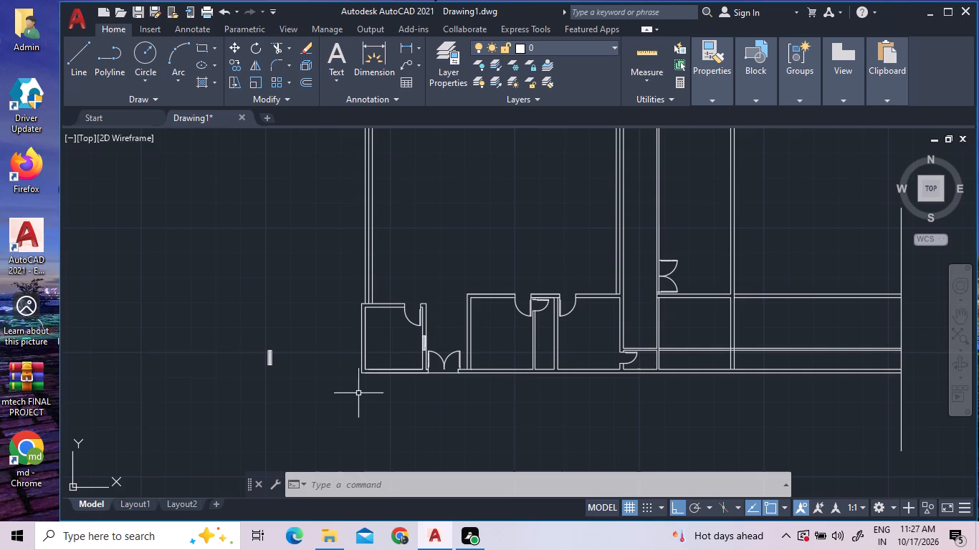
{"action": "left_click", "coordinate": [653, 51]}
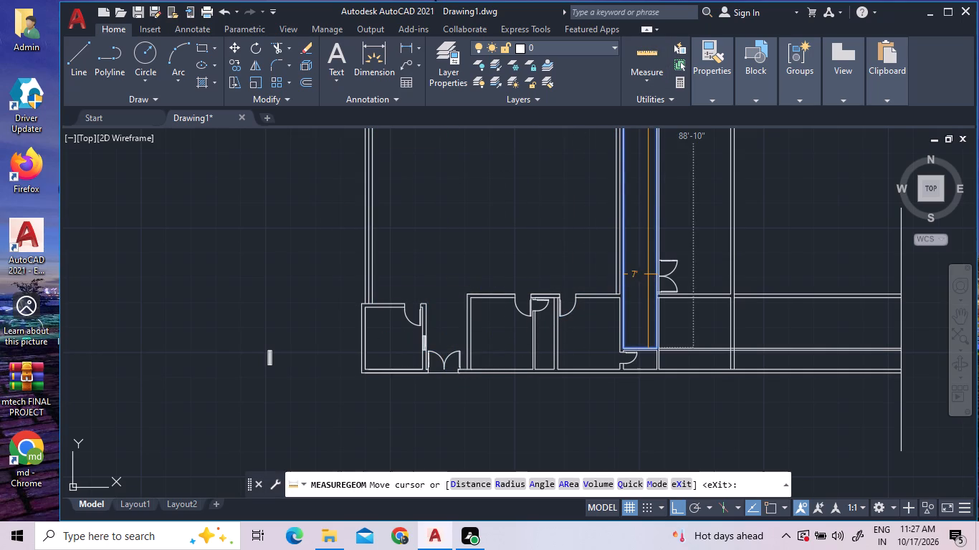
{"action": "scroll", "coordinate": [672, 288], "scroll_direction": "up", "scroll_amount": 3}
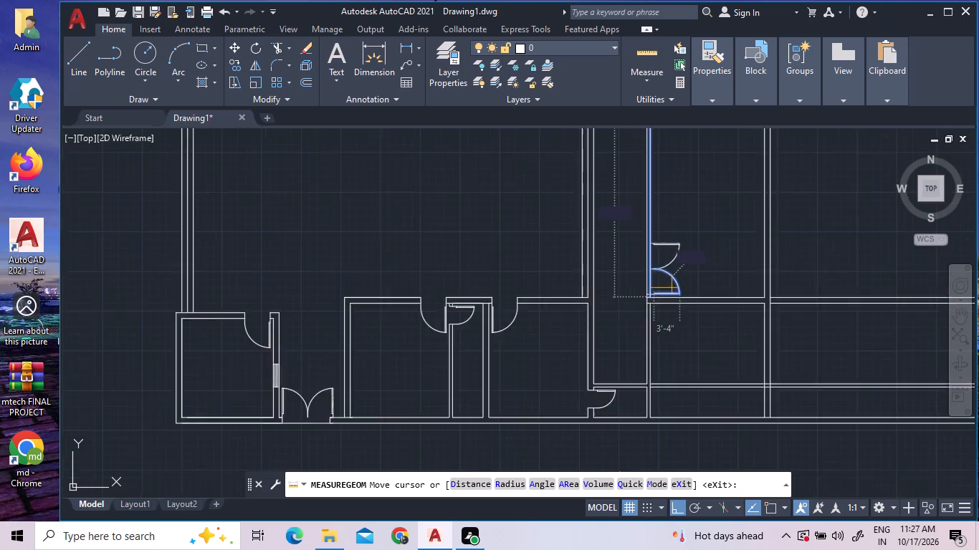
{"action": "scroll", "coordinate": [658, 269], "scroll_direction": "up", "scroll_amount": 2}
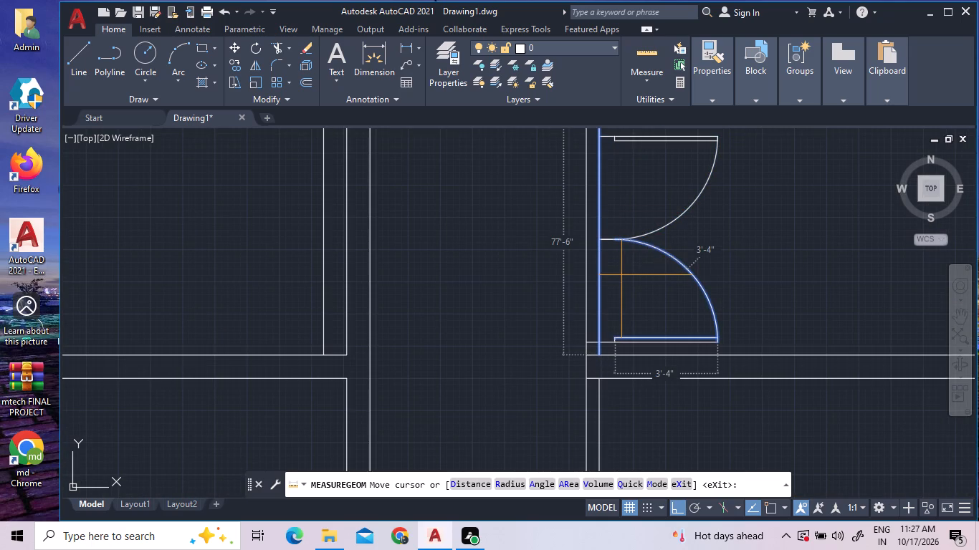
{"action": "key", "text": "Escape"}
Erase both lines of the horizontal wall separating the double-door room from the room below it.
{"action": "scroll", "coordinate": [625, 280], "scroll_direction": "down", "scroll_amount": 2}
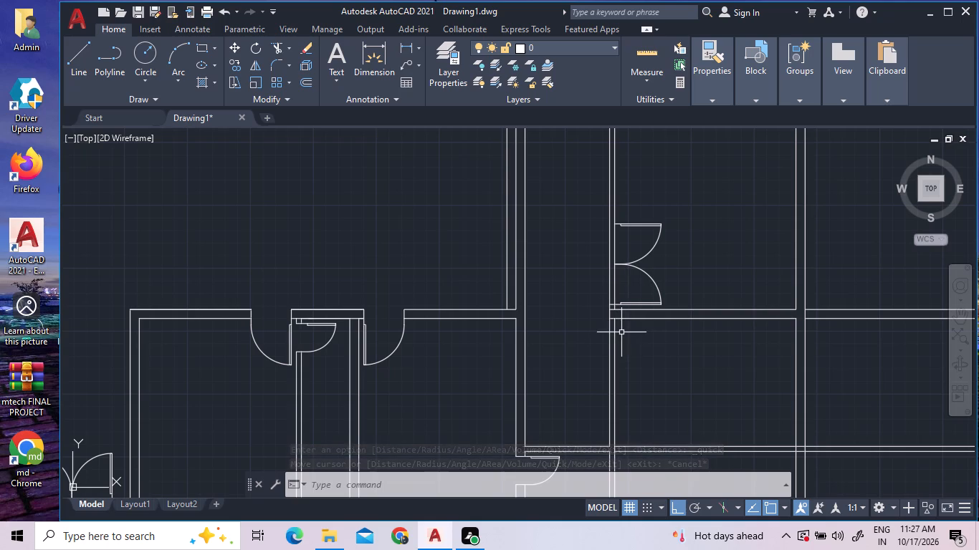
{"action": "scroll", "coordinate": [621, 332], "scroll_direction": "up", "scroll_amount": 2}
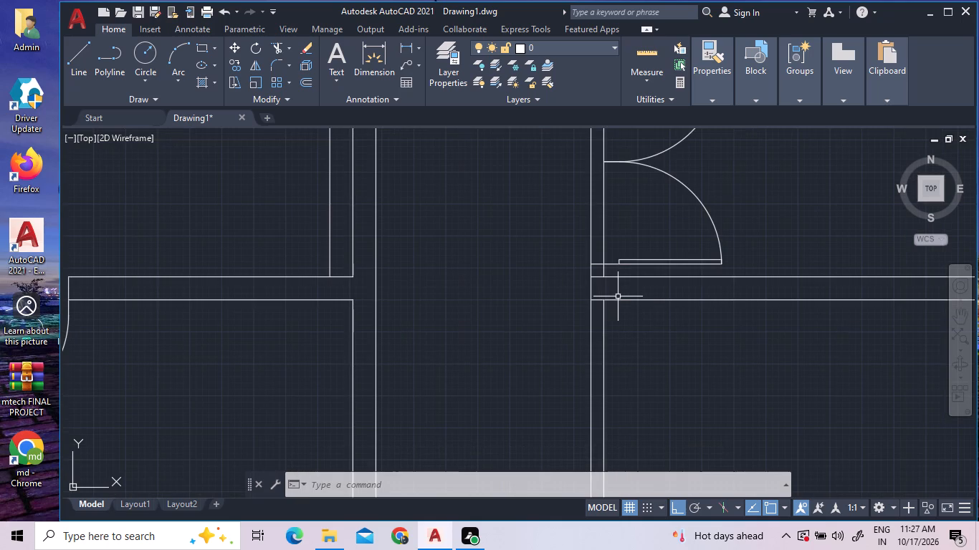
{"action": "scroll", "coordinate": [618, 296], "scroll_direction": "down", "scroll_amount": 3}
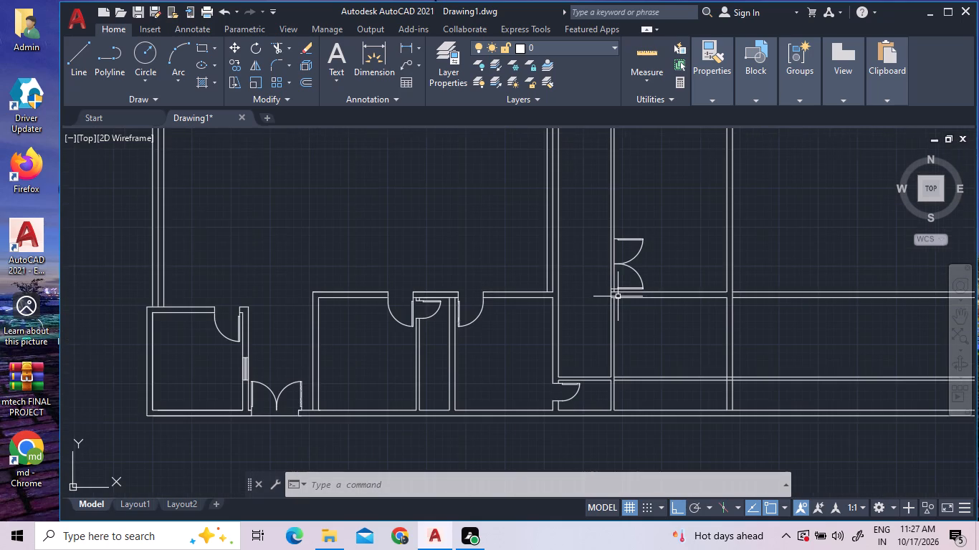
{"action": "left_click", "coordinate": [671, 317]}
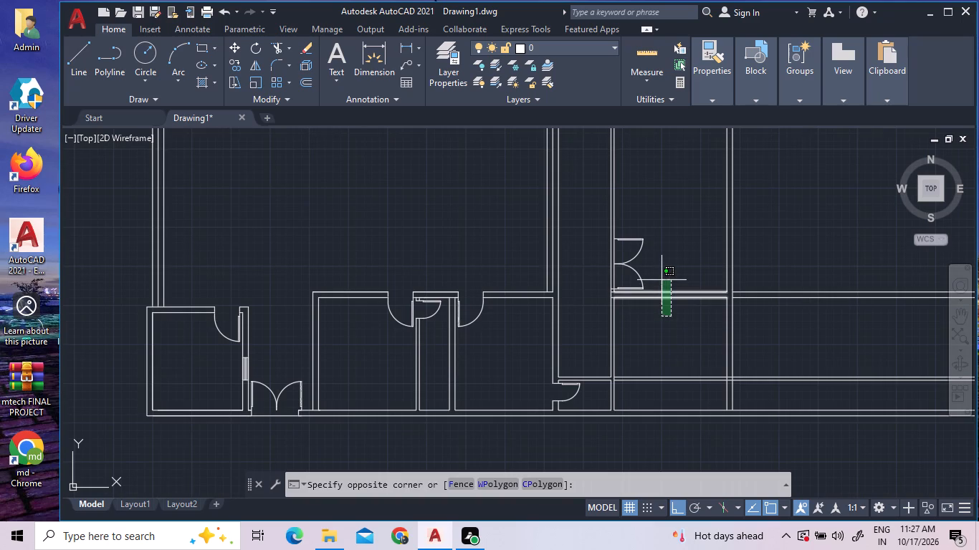
{"action": "left_click", "coordinate": [662, 280]}
{"action": "key", "text": "Delete"}
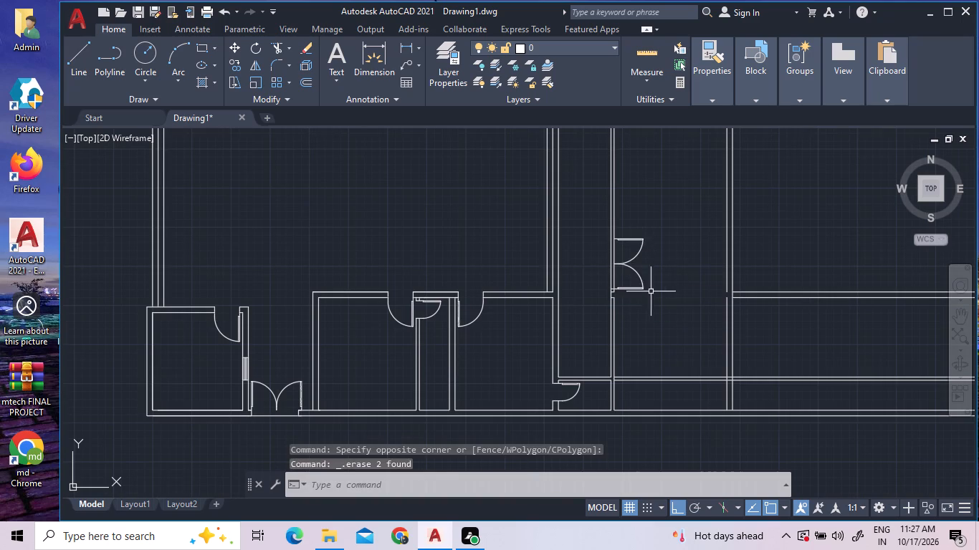
Erase the two short horizontal lines left across the passage-side wall just below the double door's lower jamb.
{"action": "scroll", "coordinate": [641, 291], "scroll_direction": "up", "scroll_amount": 3}
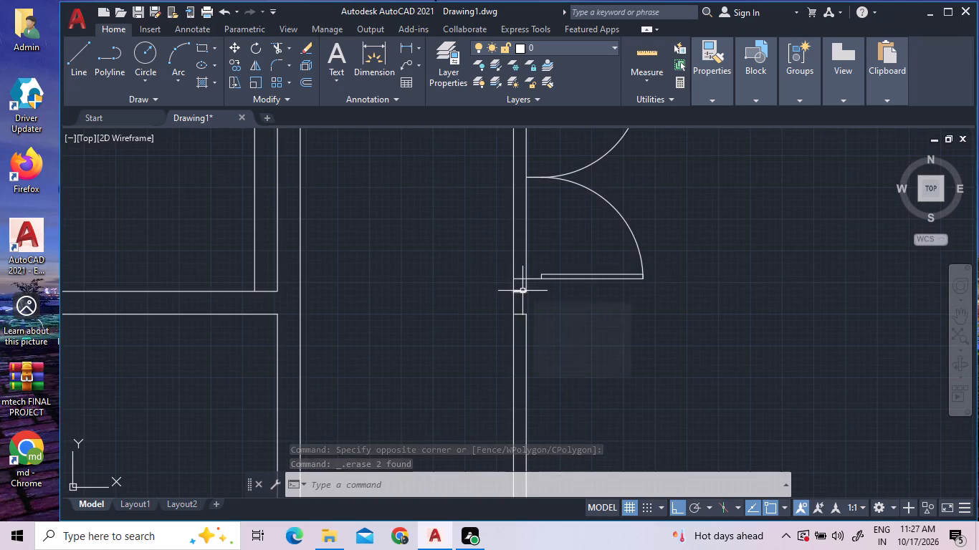
{"action": "left_click", "coordinate": [522, 291]}
{"action": "left_click", "coordinate": [519, 312]}
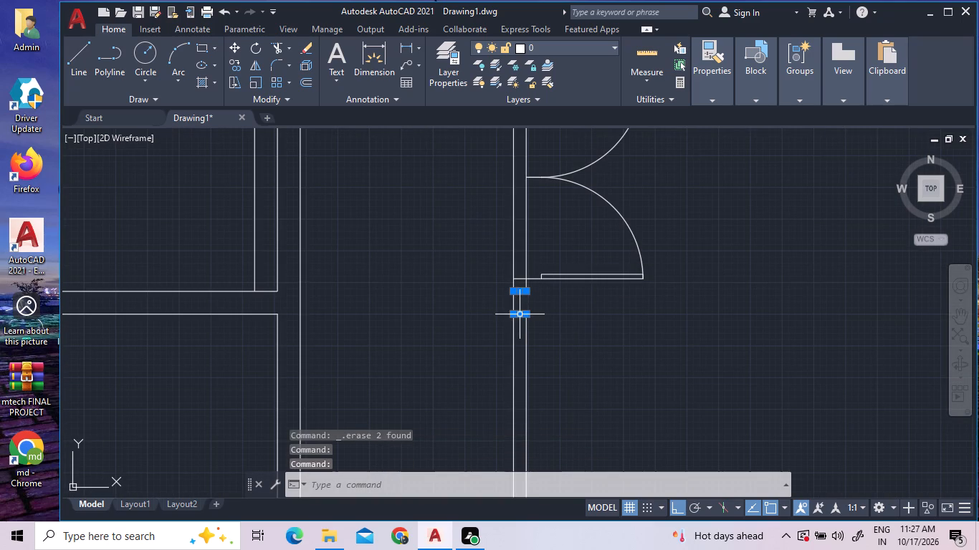
{"action": "key", "text": "Delete"}
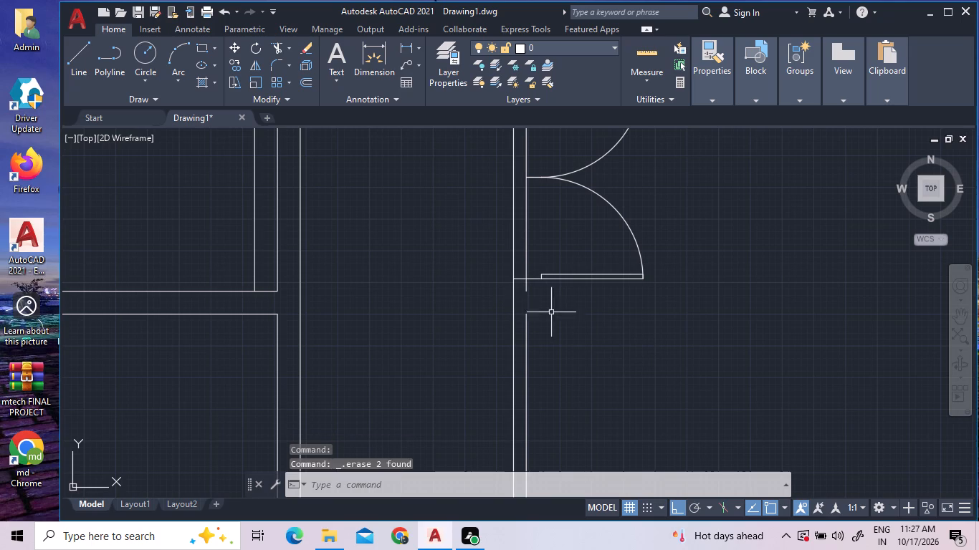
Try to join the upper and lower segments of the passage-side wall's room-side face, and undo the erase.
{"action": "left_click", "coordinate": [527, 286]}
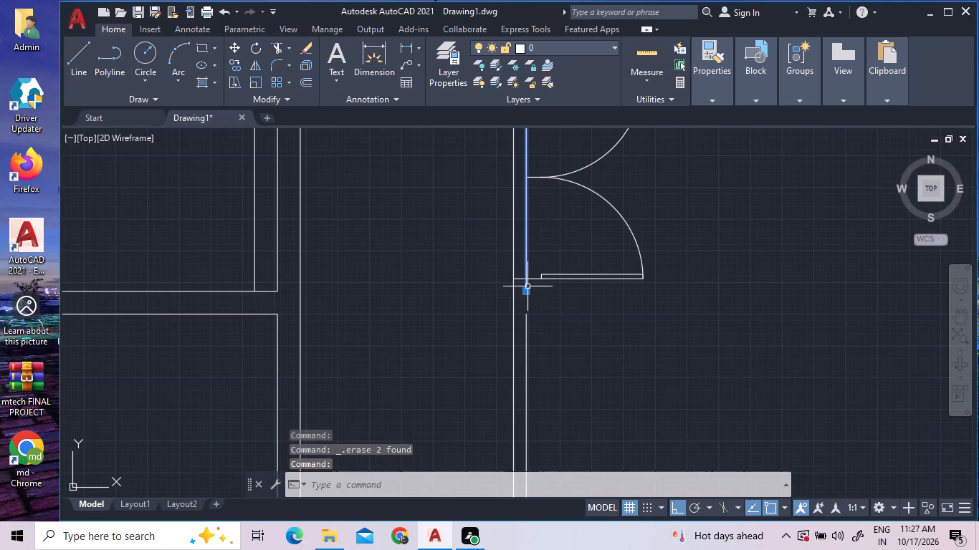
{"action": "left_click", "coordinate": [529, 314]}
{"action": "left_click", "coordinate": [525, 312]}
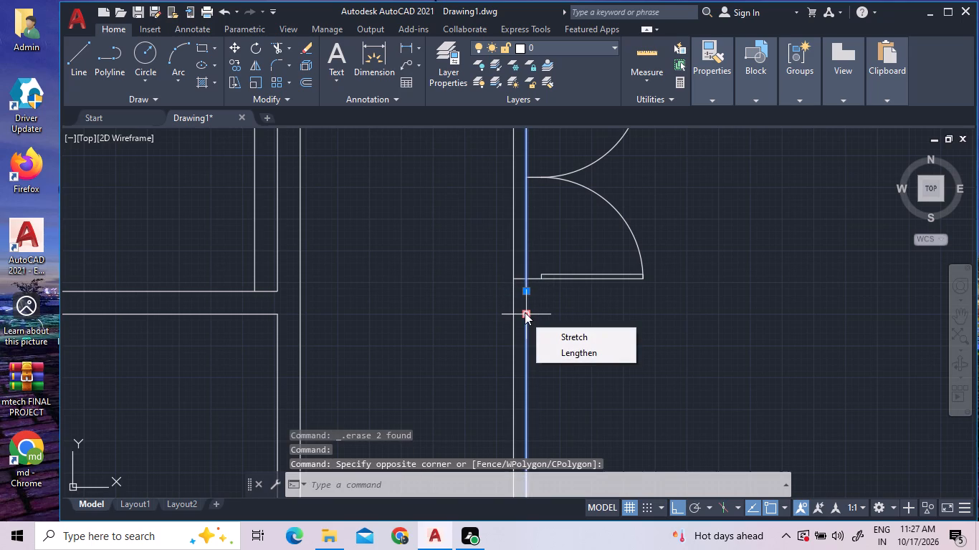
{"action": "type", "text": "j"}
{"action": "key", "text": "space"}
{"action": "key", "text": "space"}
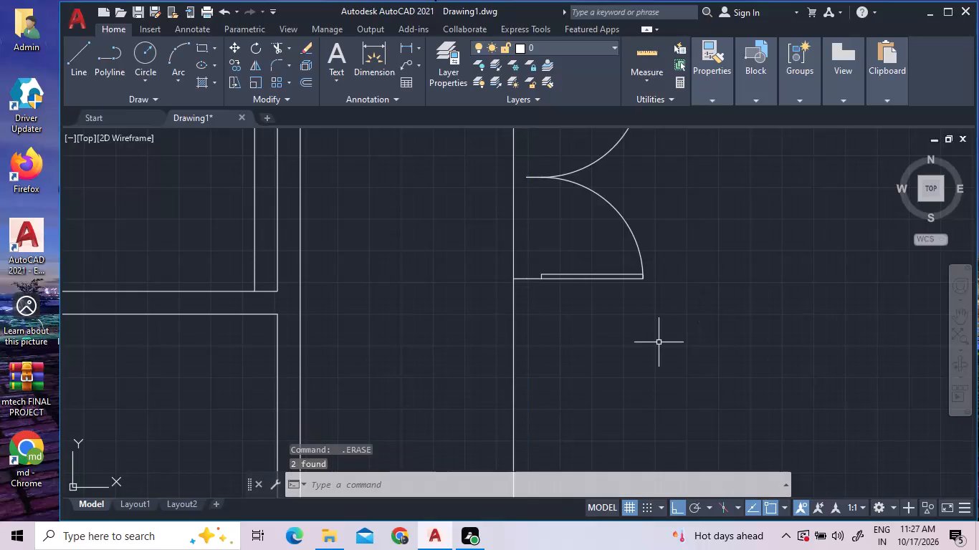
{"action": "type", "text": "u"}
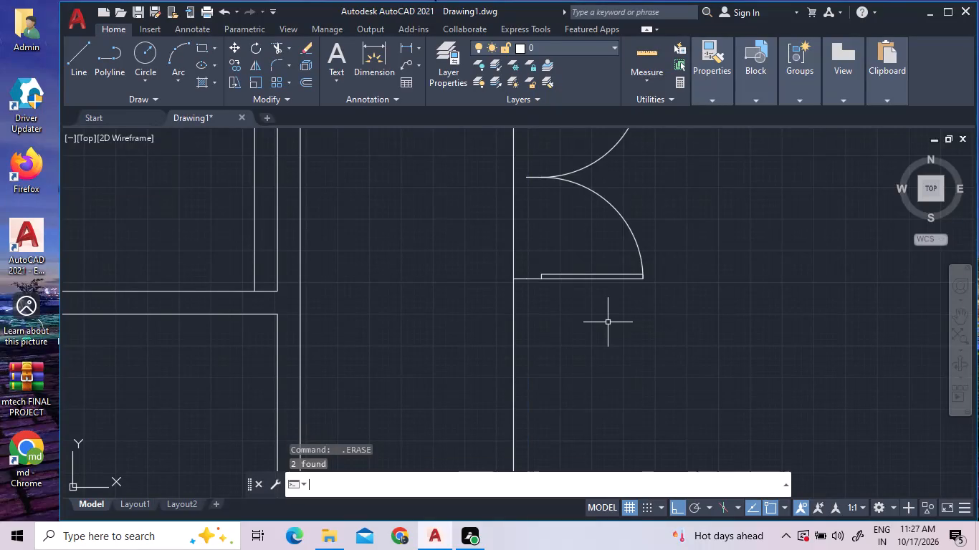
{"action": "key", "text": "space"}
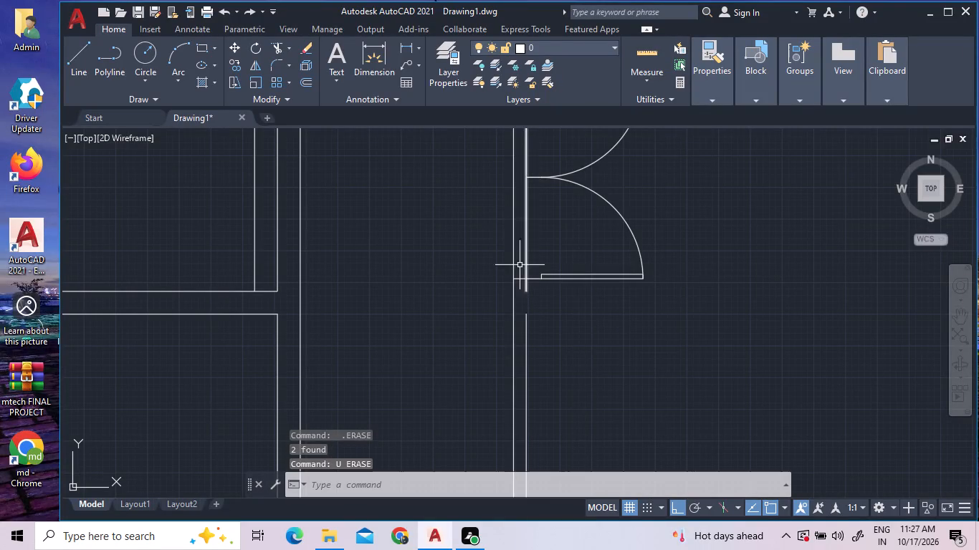
Join the upper and lower segments of the passage-side wall's room-side face into one line.
{"action": "left_click", "coordinate": [527, 241]}
{"action": "left_click", "coordinate": [527, 327]}
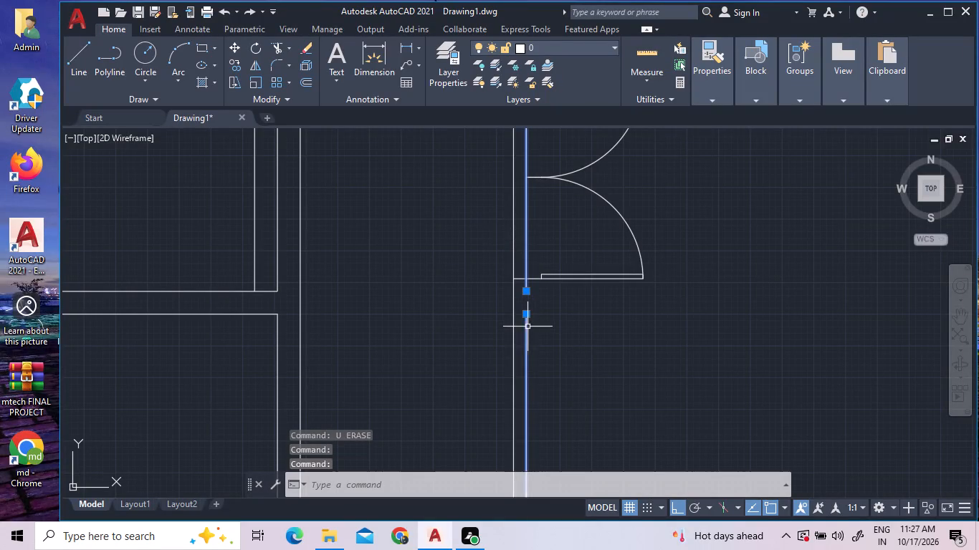
{"action": "type", "text": "j"}
{"action": "key", "text": "space"}
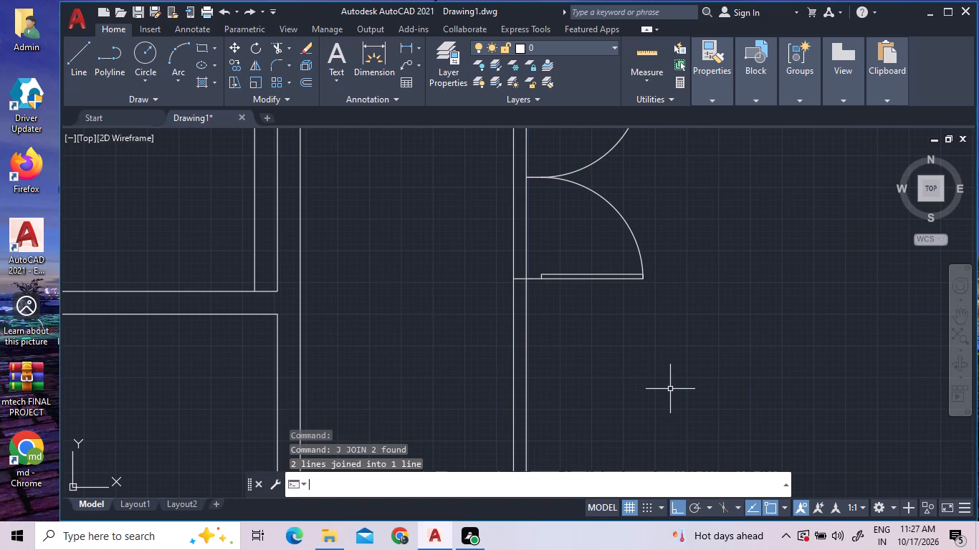
Measure the passage's clear width below the double door.
{"action": "scroll", "coordinate": [669, 389], "scroll_direction": "down", "scroll_amount": 4}
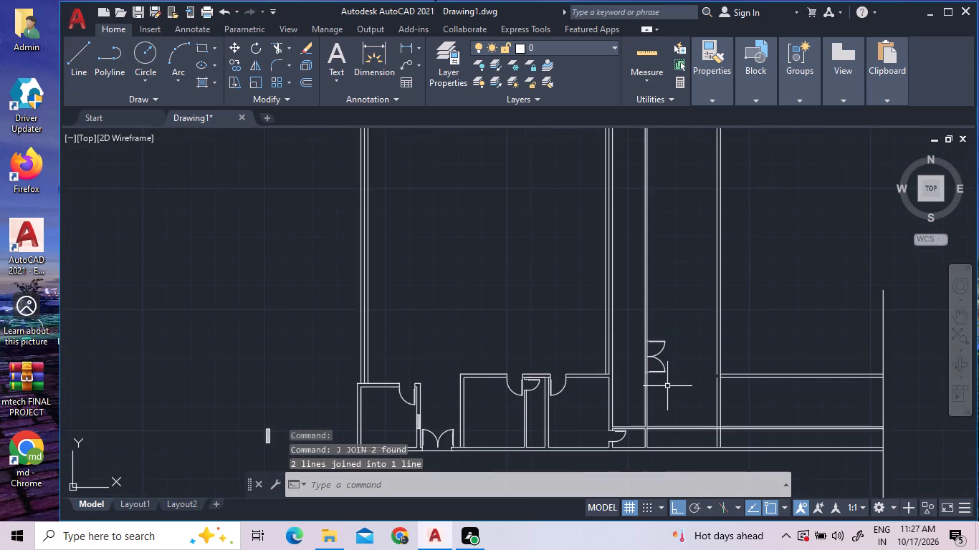
{"action": "scroll", "coordinate": [673, 403], "scroll_direction": "up", "scroll_amount": 4}
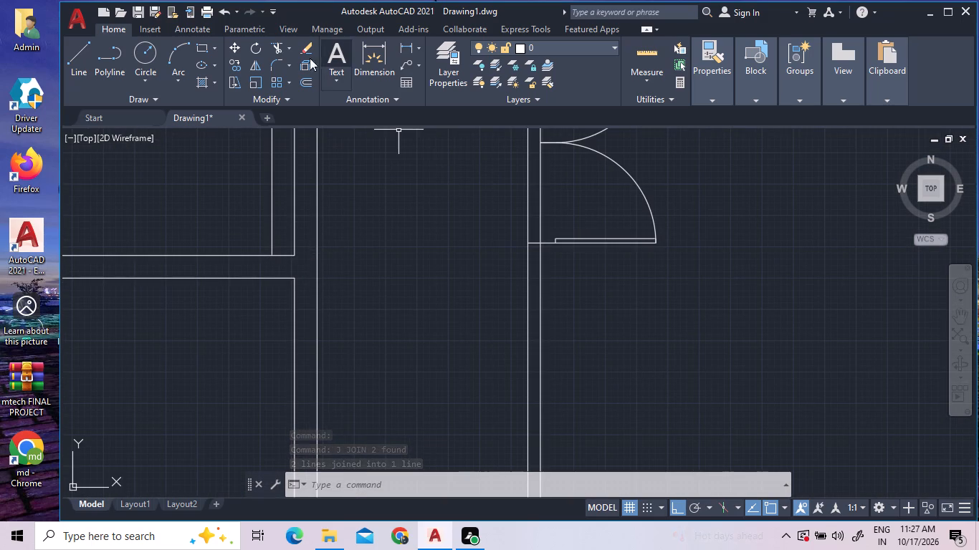
{"action": "left_click", "coordinate": [647, 59]}
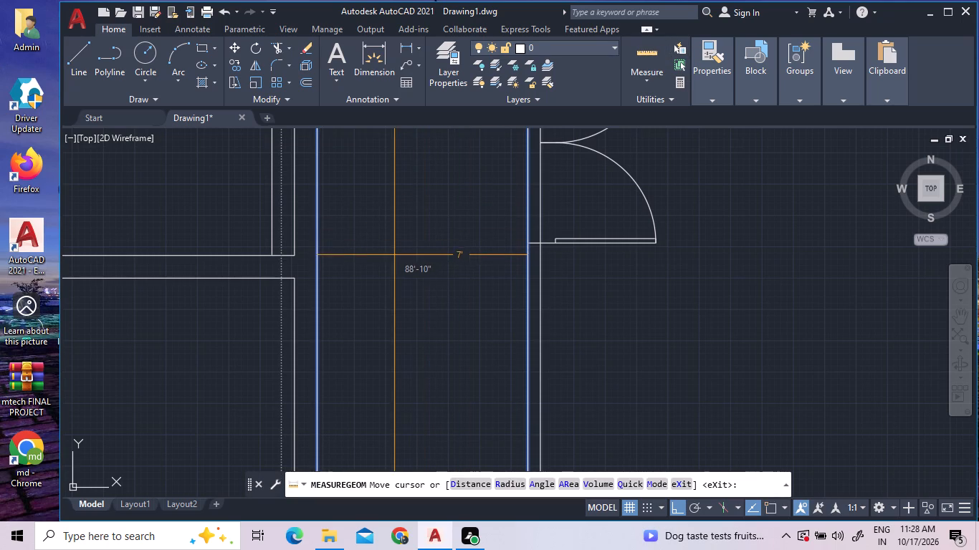
{"action": "right_click", "coordinate": [418, 253]}
{"action": "left_click", "coordinate": [424, 258]}
Draw a horizontal line across the passage from the opposite wall's upper corner to the room-side face of the double-door wall.
{"action": "left_click", "coordinate": [87, 62]}
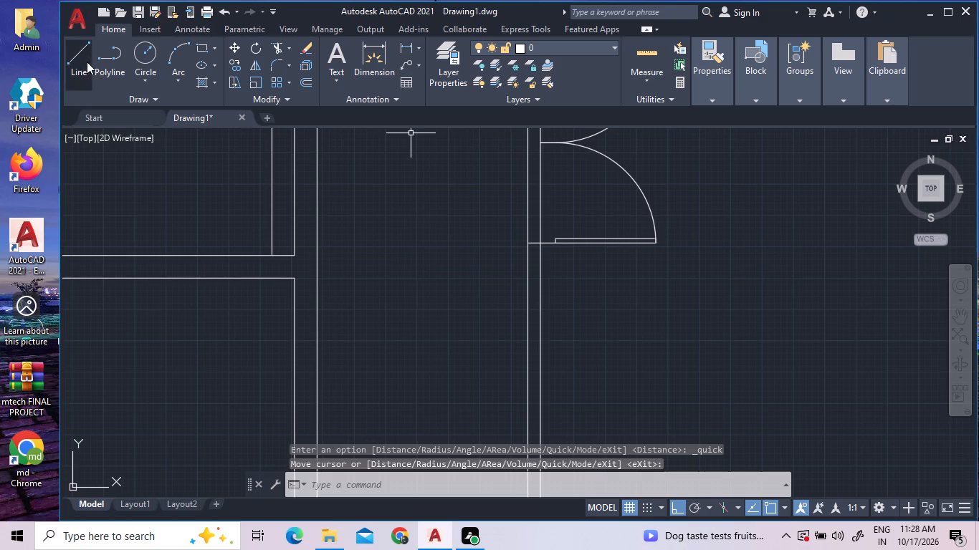
{"action": "left_click", "coordinate": [296, 256]}
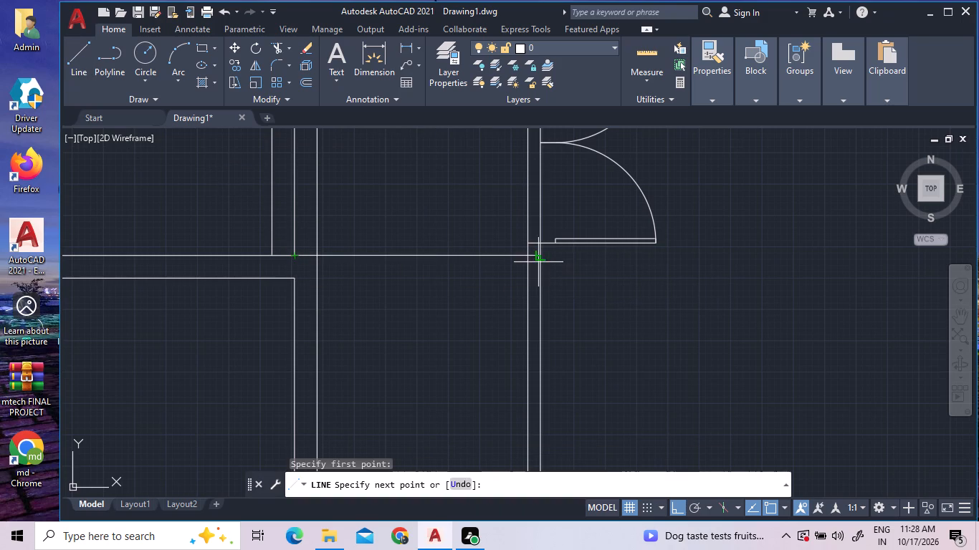
{"action": "double_click", "coordinate": [542, 255]}
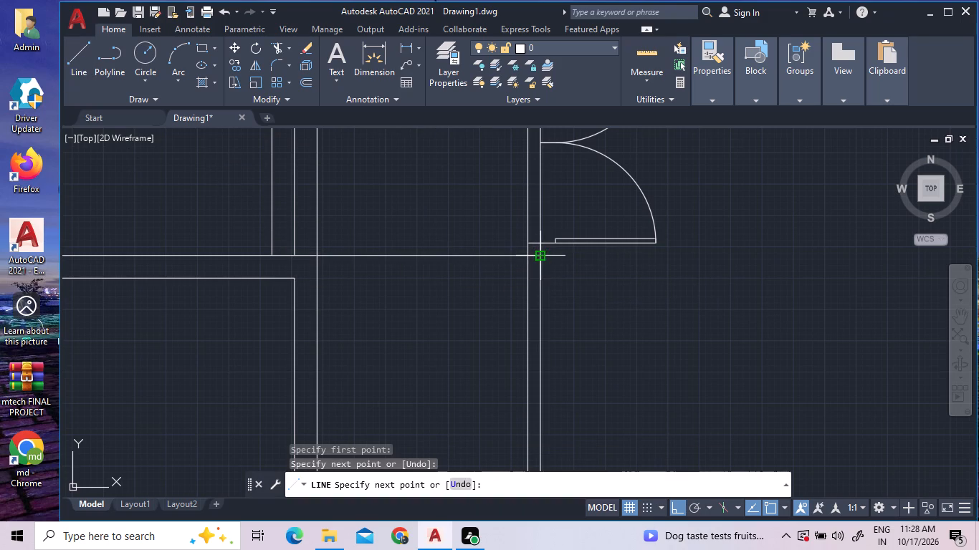
{"action": "right_click", "coordinate": [581, 279]}
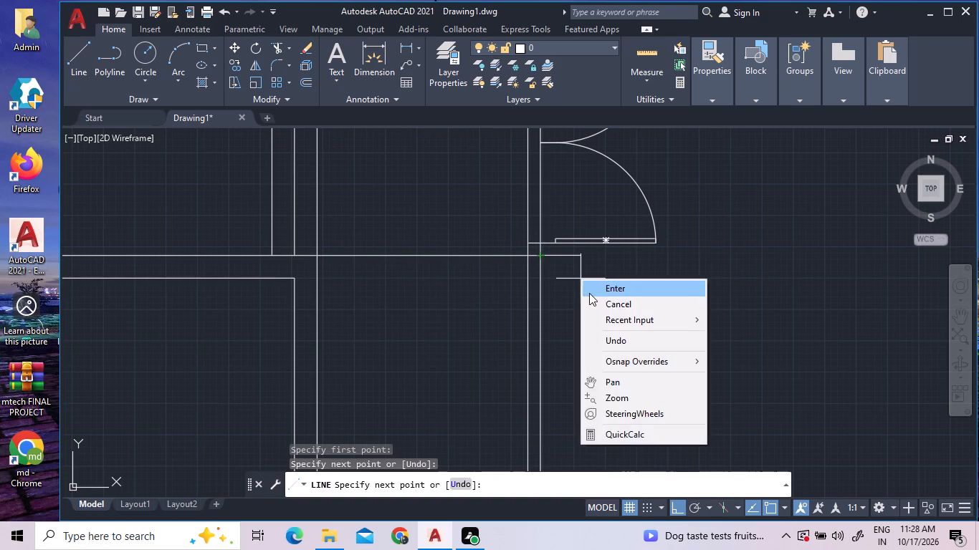
{"action": "left_click", "coordinate": [589, 292]}
Move the double door and its lower jamb line down onto the horizontal line drawn across the passage.
{"action": "scroll", "coordinate": [590, 292], "scroll_direction": "down", "scroll_amount": 2}
{"action": "left_click", "coordinate": [616, 289]}
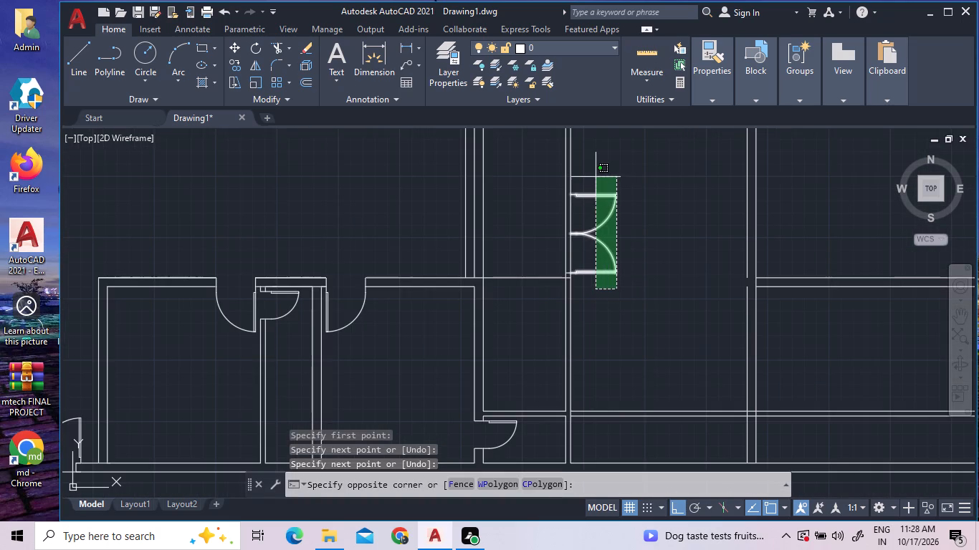
{"action": "left_click", "coordinate": [588, 173]}
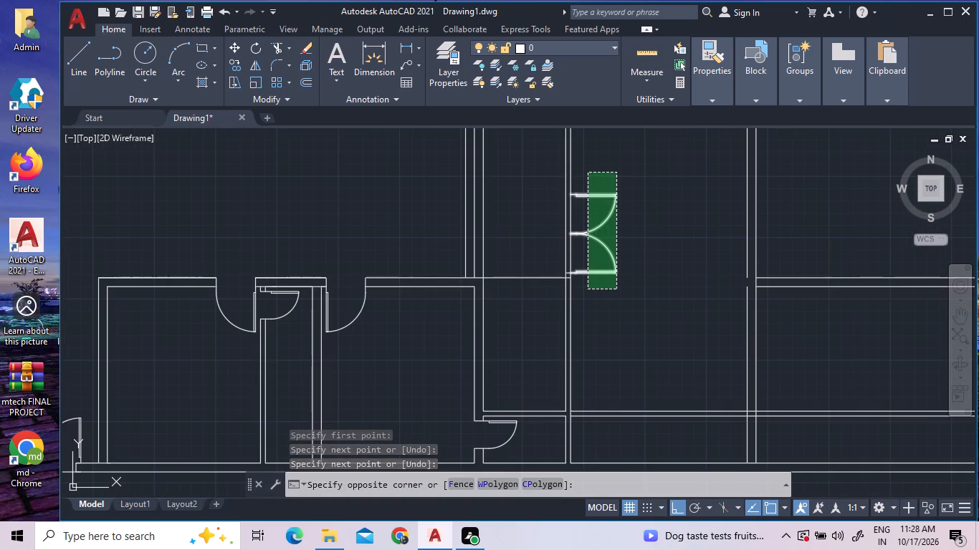
{"action": "scroll", "coordinate": [563, 203], "scroll_direction": "up", "scroll_amount": 4}
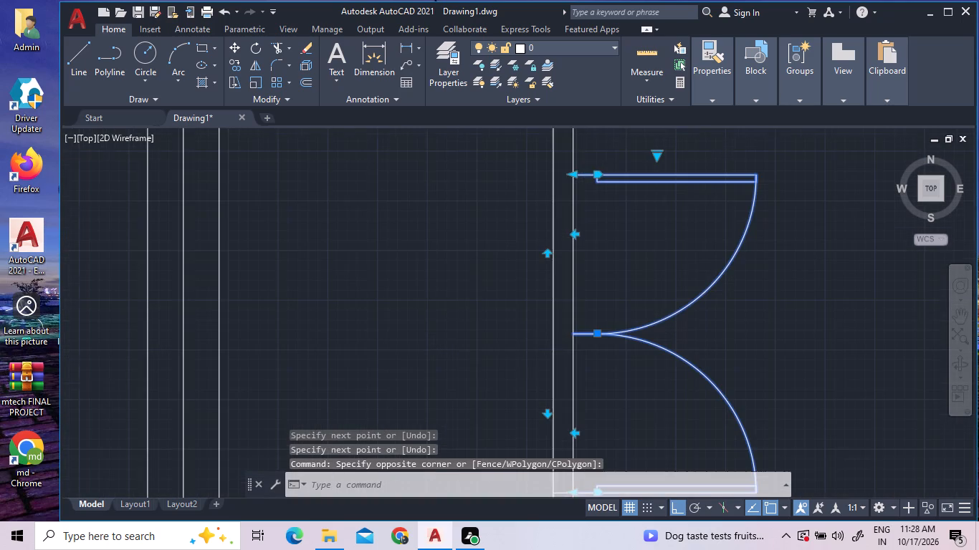
{"action": "scroll", "coordinate": [592, 189], "scroll_direction": "down", "scroll_amount": 3}
{"action": "scroll", "coordinate": [602, 332], "scroll_direction": "up", "scroll_amount": 4}
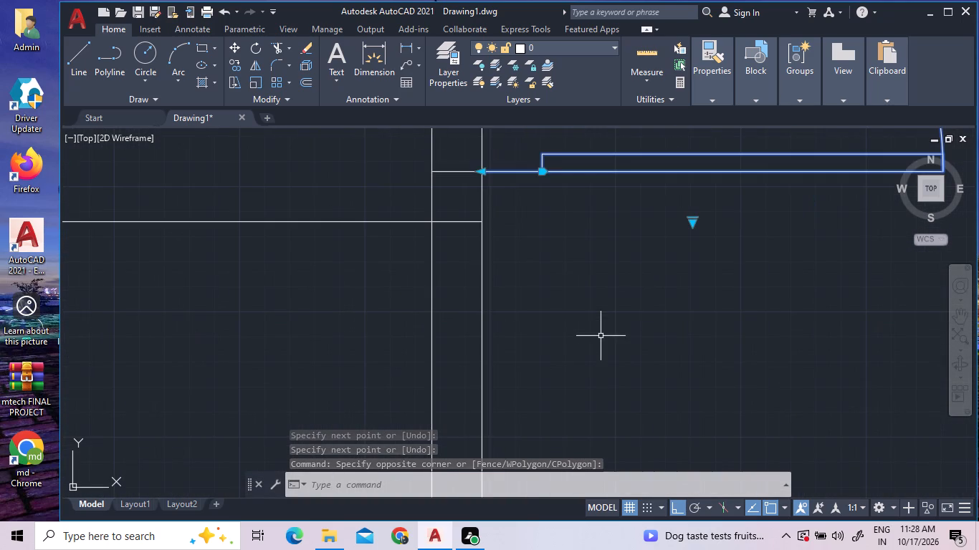
{"action": "double_click", "coordinate": [456, 172]}
{"action": "right_click", "coordinate": [514, 238]}
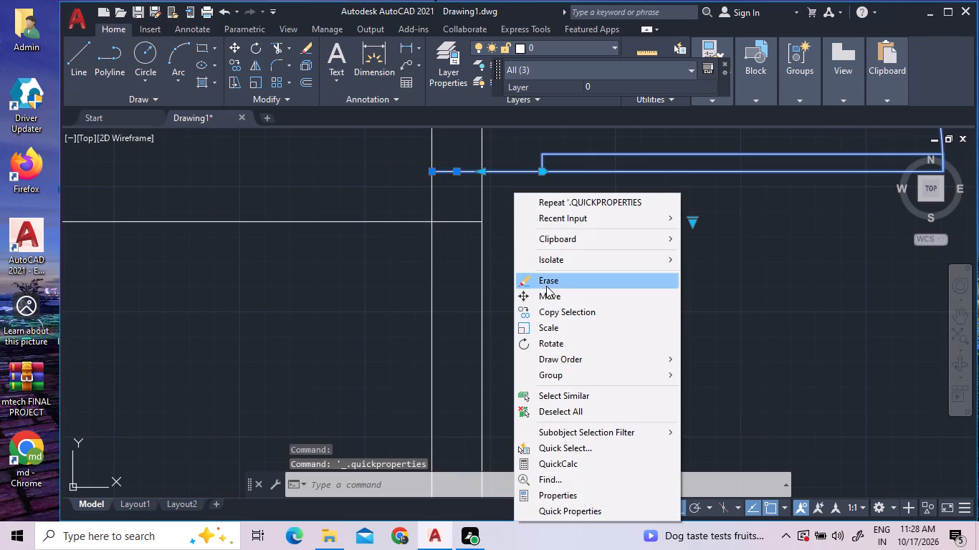
{"action": "left_click", "coordinate": [545, 292]}
{"action": "scroll", "coordinate": [540, 279], "scroll_direction": "down", "scroll_amount": 6}
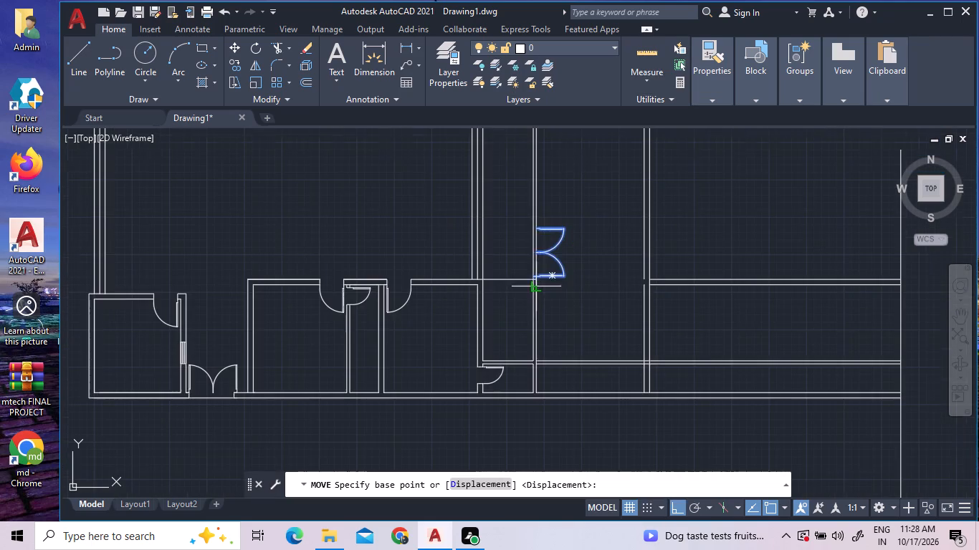
{"action": "scroll", "coordinate": [541, 235], "scroll_direction": "up", "scroll_amount": 2}
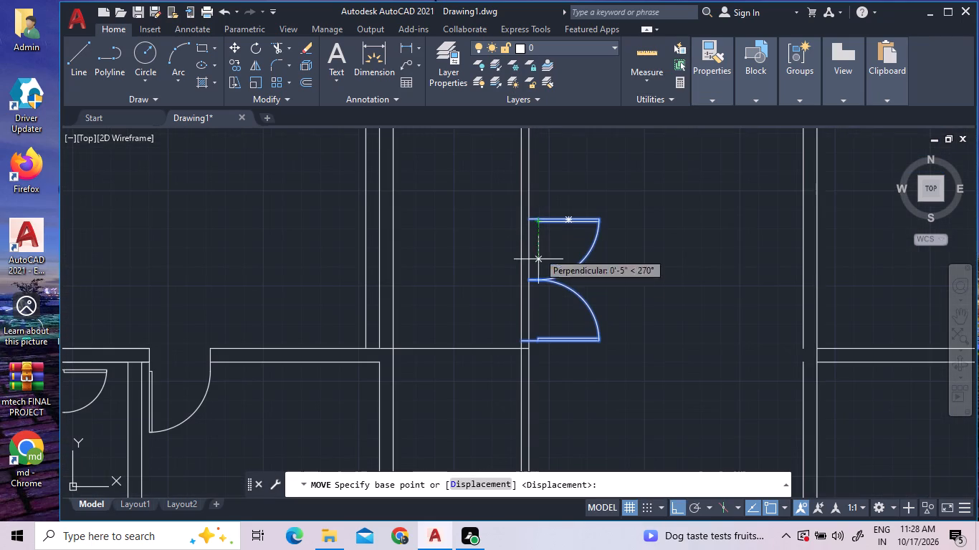
{"action": "scroll", "coordinate": [538, 356], "scroll_direction": "up", "scroll_amount": 4}
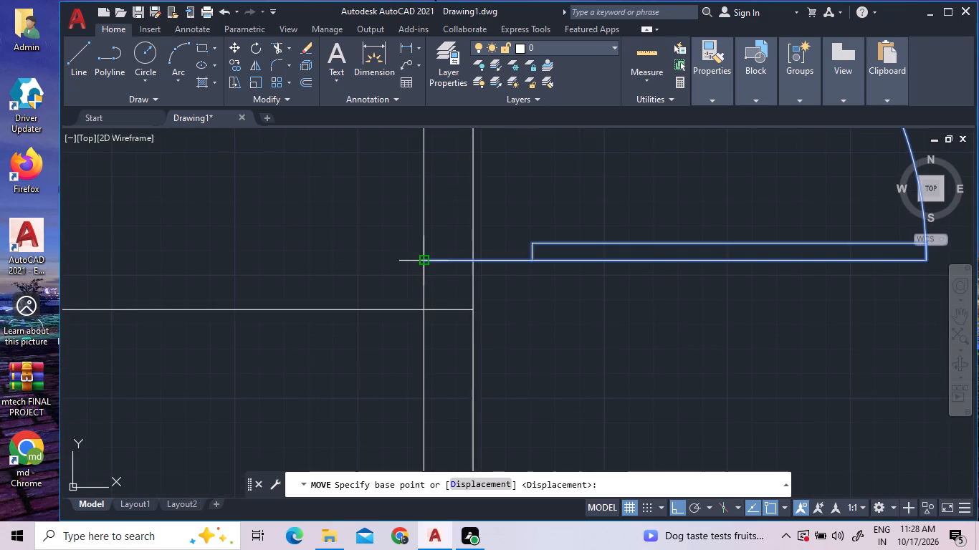
{"action": "left_click", "coordinate": [424, 261]}
{"action": "left_click", "coordinate": [428, 311]}
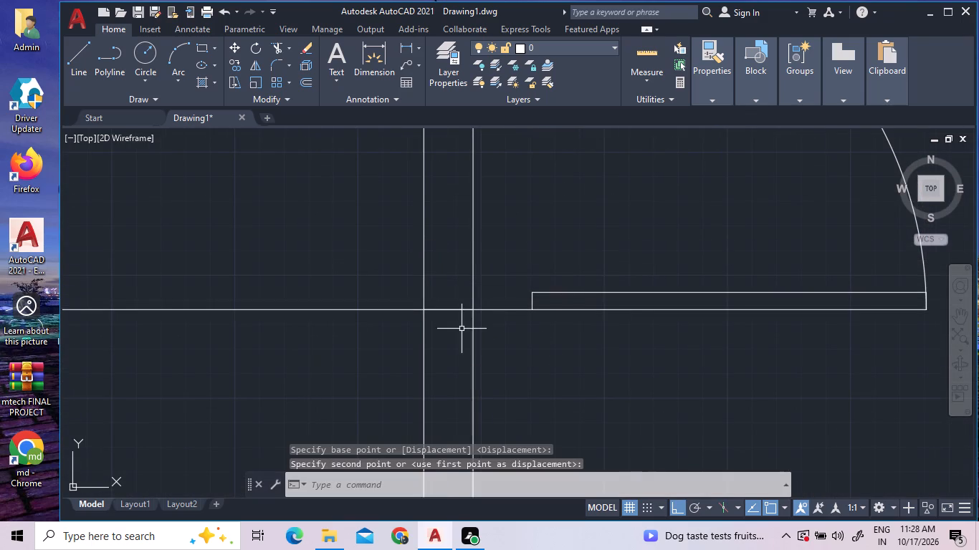
Trim away the part of the horizontal line spanning the passage between its two walls.
{"action": "scroll", "coordinate": [462, 329], "scroll_direction": "down", "scroll_amount": 4}
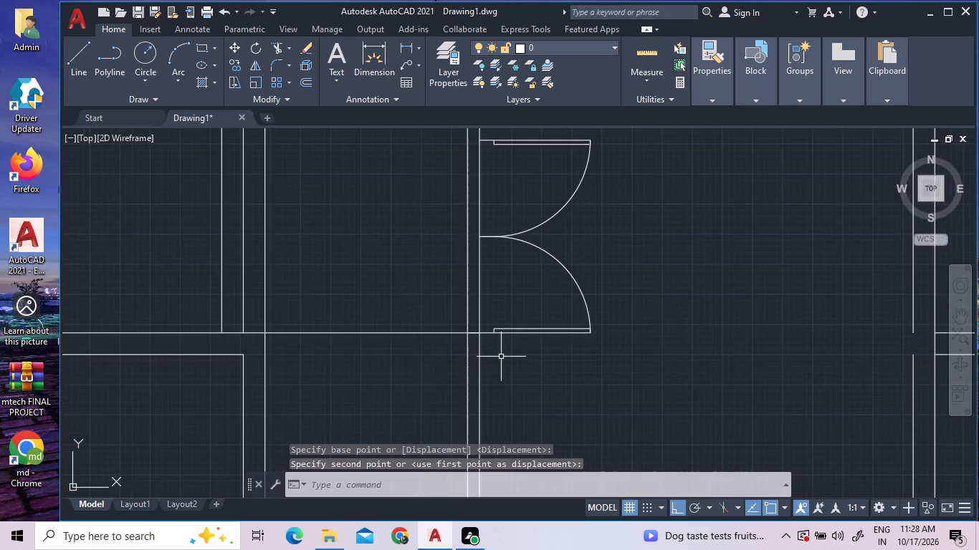
{"action": "left_click", "coordinate": [278, 45]}
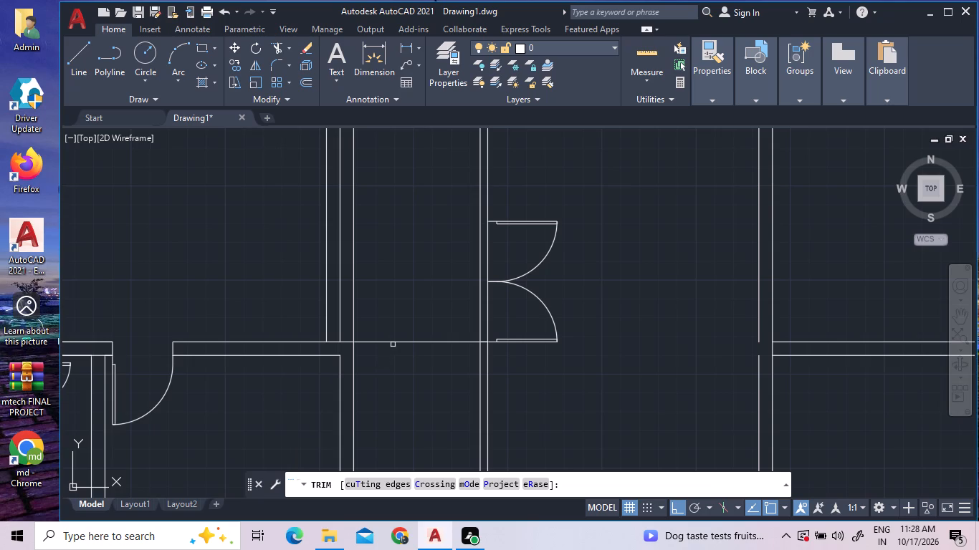
{"action": "left_click", "coordinate": [396, 342]}
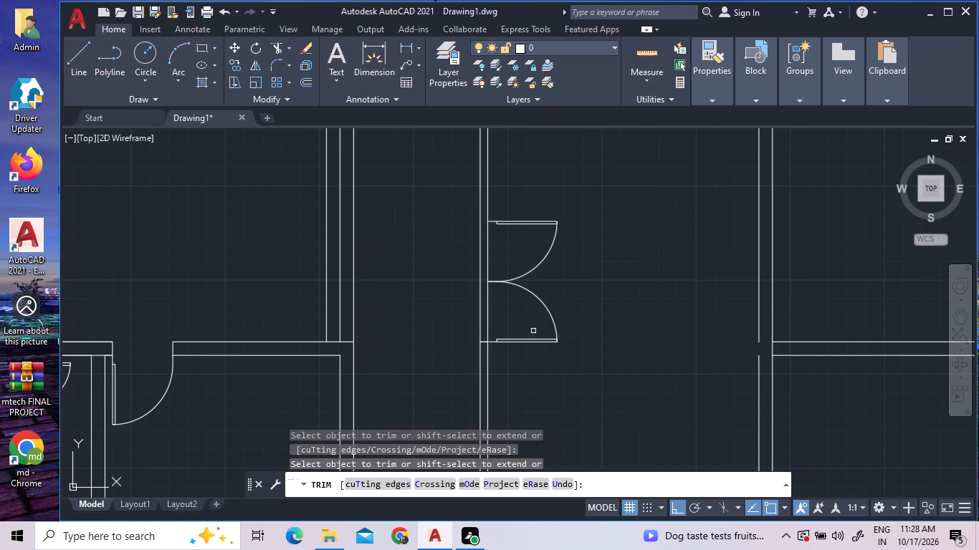
{"action": "right_click", "coordinate": [603, 286]}
{"action": "left_click", "coordinate": [610, 293]}
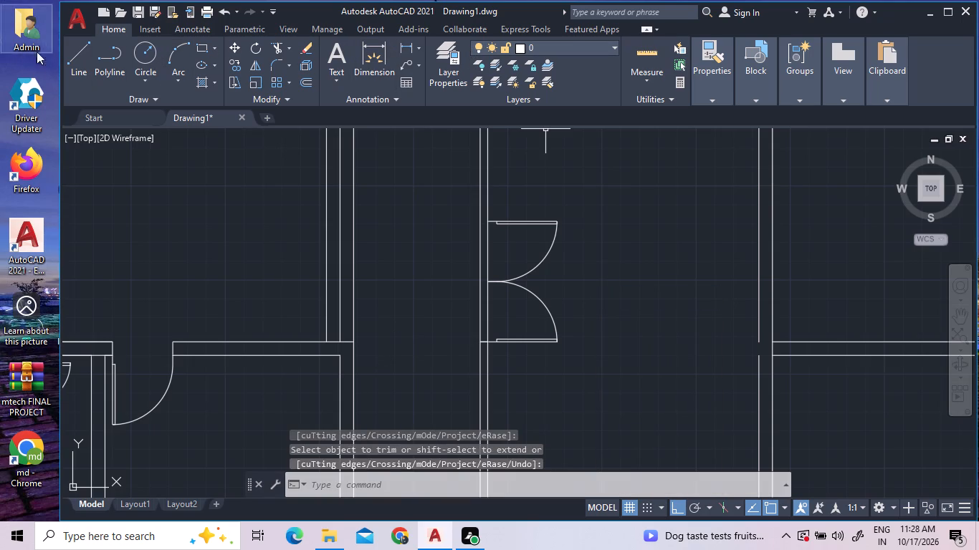
Draw a jamb line across the wall thickness at the upper end of the double door.
{"action": "double_click", "coordinate": [77, 56]}
{"action": "scroll", "coordinate": [497, 229], "scroll_direction": "up", "scroll_amount": 2}
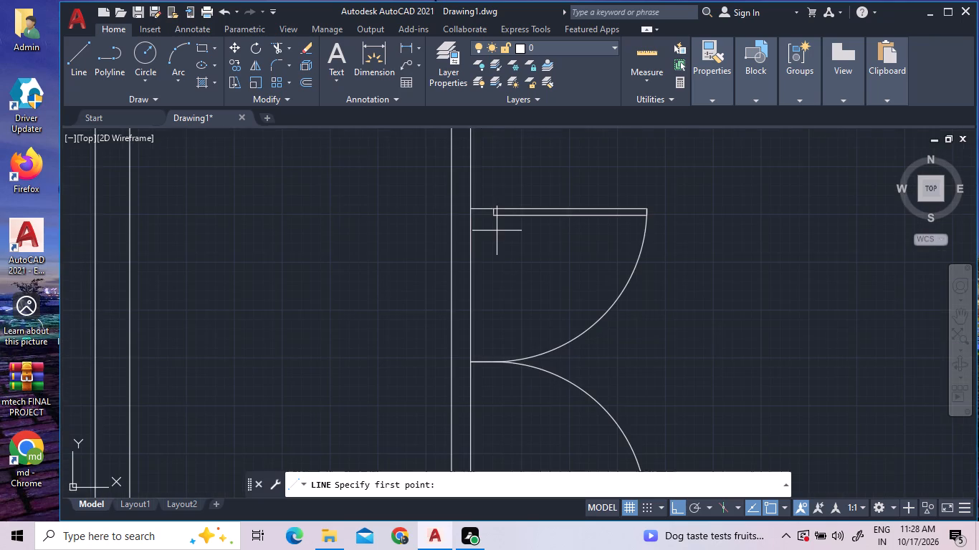
{"action": "scroll", "coordinate": [474, 204], "scroll_direction": "up", "scroll_amount": 3}
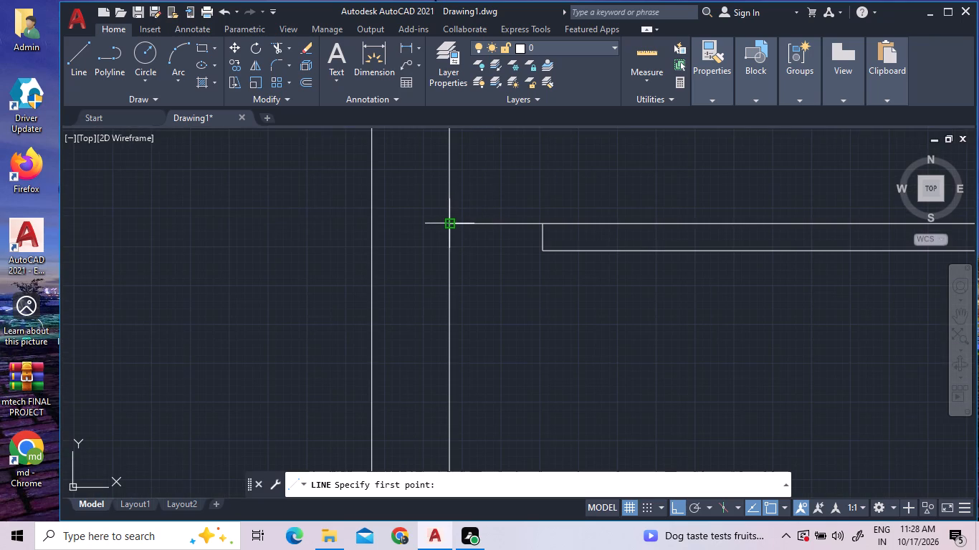
{"action": "left_click", "coordinate": [450, 226]}
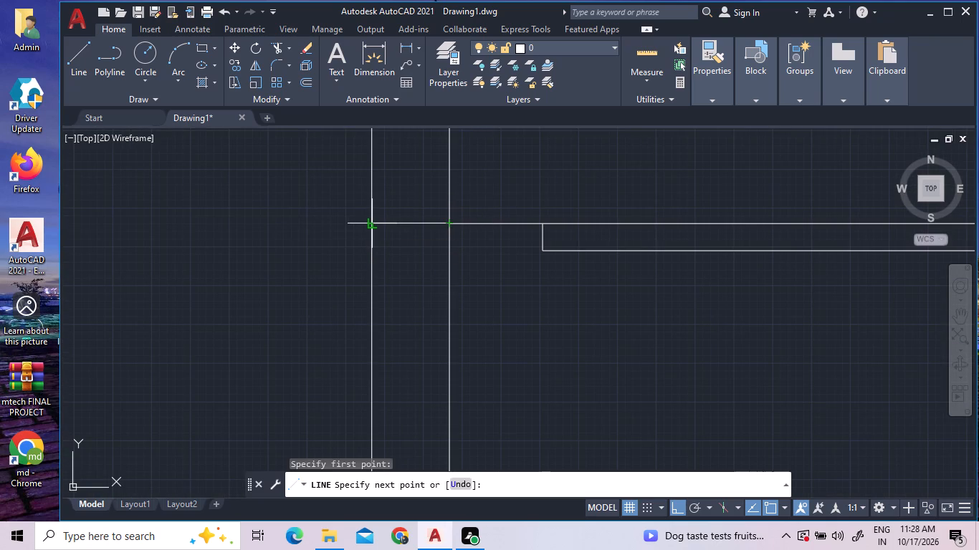
{"action": "left_click", "coordinate": [373, 223]}
{"action": "right_click", "coordinate": [402, 193]}
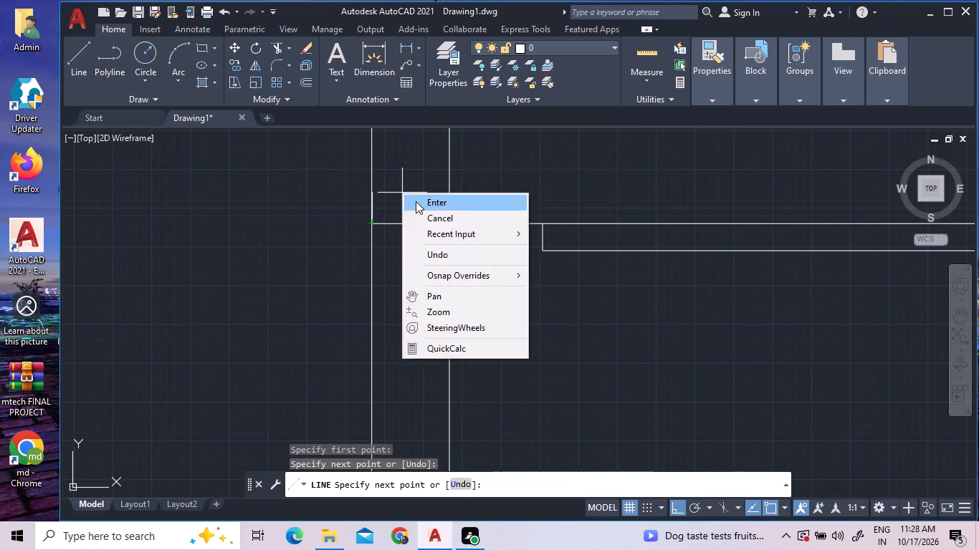
{"action": "double_click", "coordinate": [416, 201]}
{"action": "scroll", "coordinate": [416, 201], "scroll_direction": "down", "scroll_amount": 6}
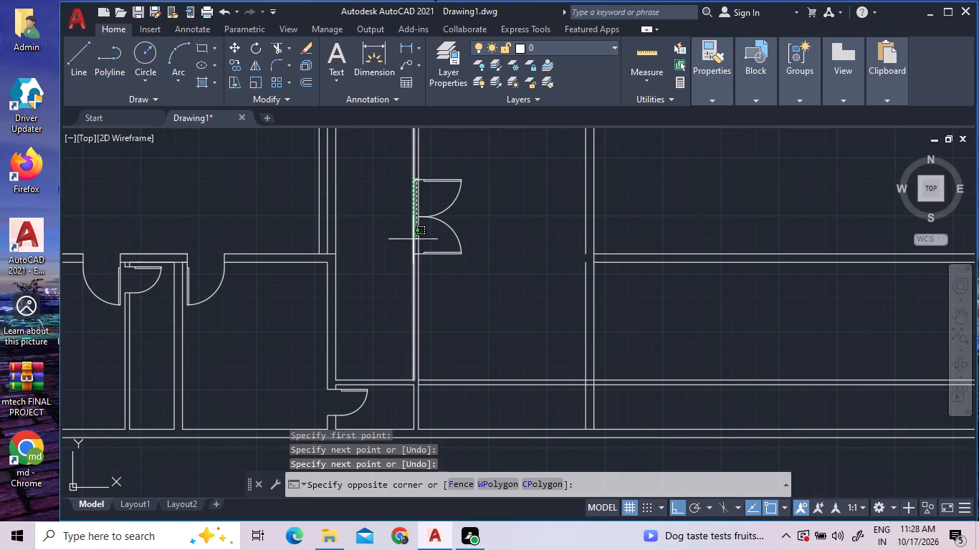
{"action": "scroll", "coordinate": [417, 208], "scroll_direction": "up", "scroll_amount": 2}
{"action": "left_click", "coordinate": [434, 201]}
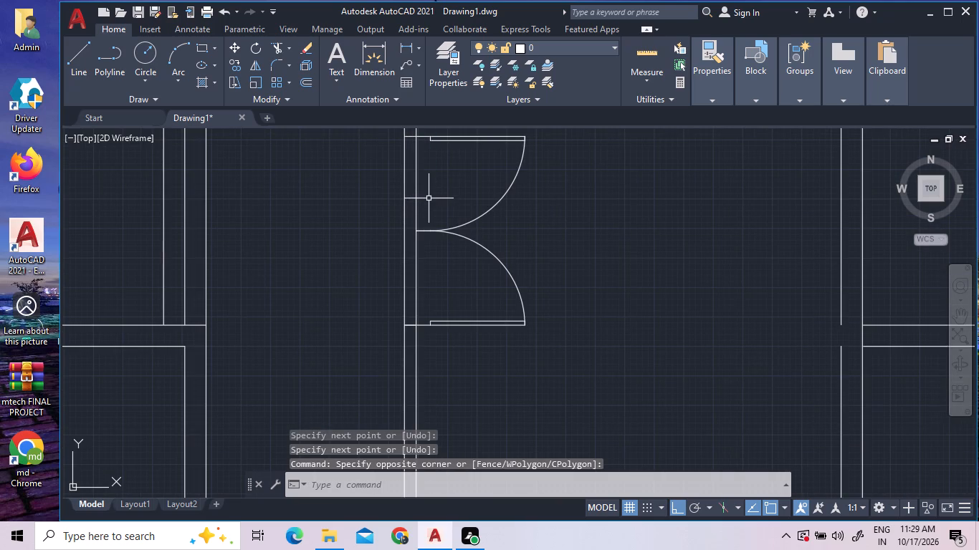
Trim both faces of the passage-side wall between the jamb lines to open the double-door opening.
{"action": "scroll", "coordinate": [437, 207], "scroll_direction": "down", "scroll_amount": 2}
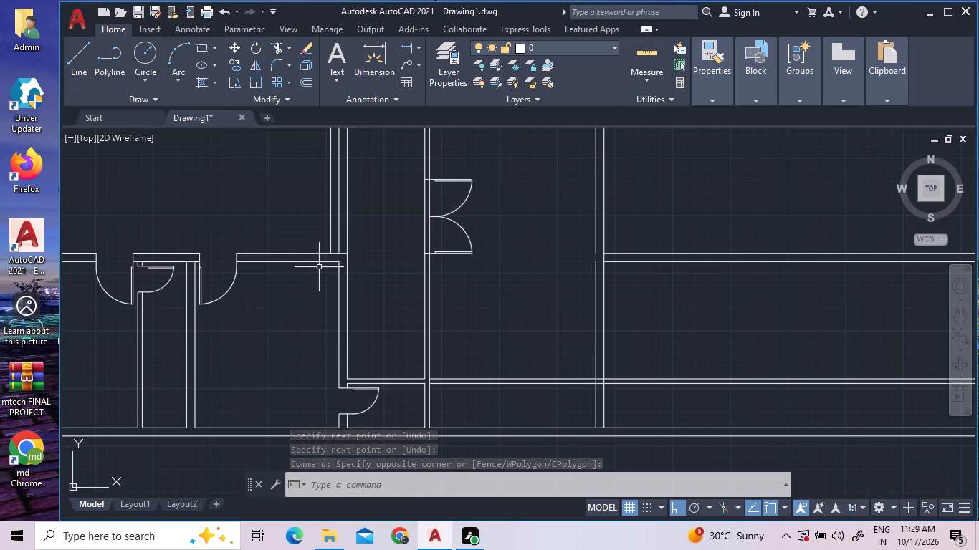
{"action": "scroll", "coordinate": [319, 262], "scroll_direction": "up", "scroll_amount": 1}
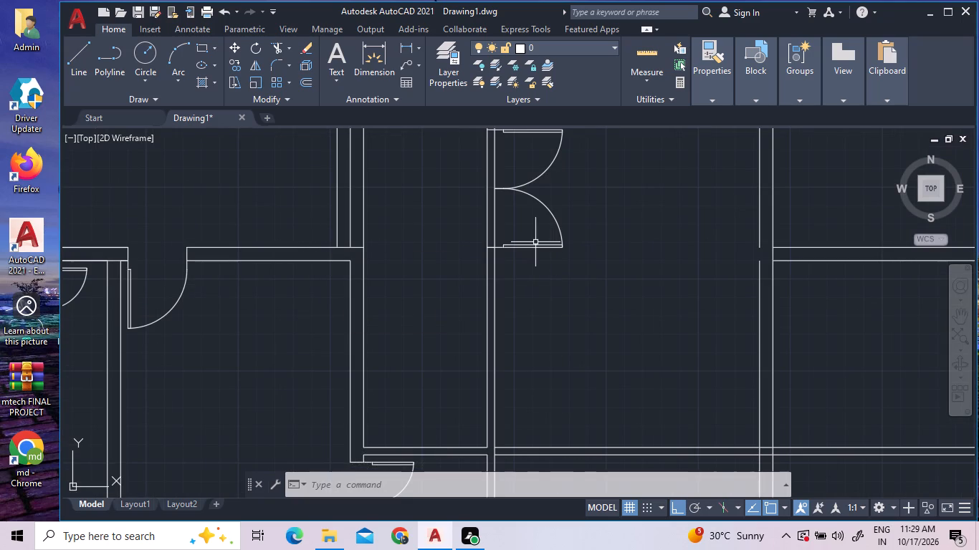
{"action": "scroll", "coordinate": [538, 337], "scroll_direction": "down", "scroll_amount": 1}
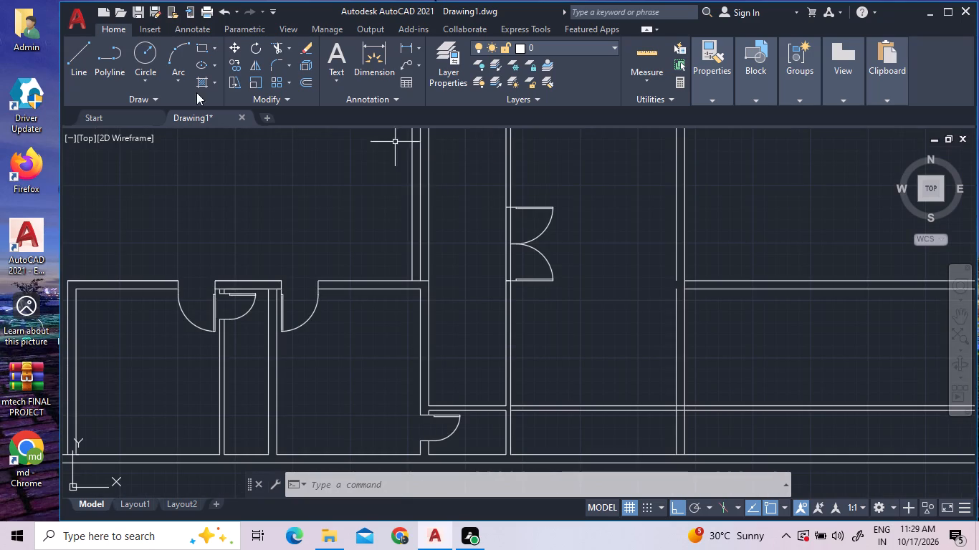
{"action": "left_click", "coordinate": [276, 52]}
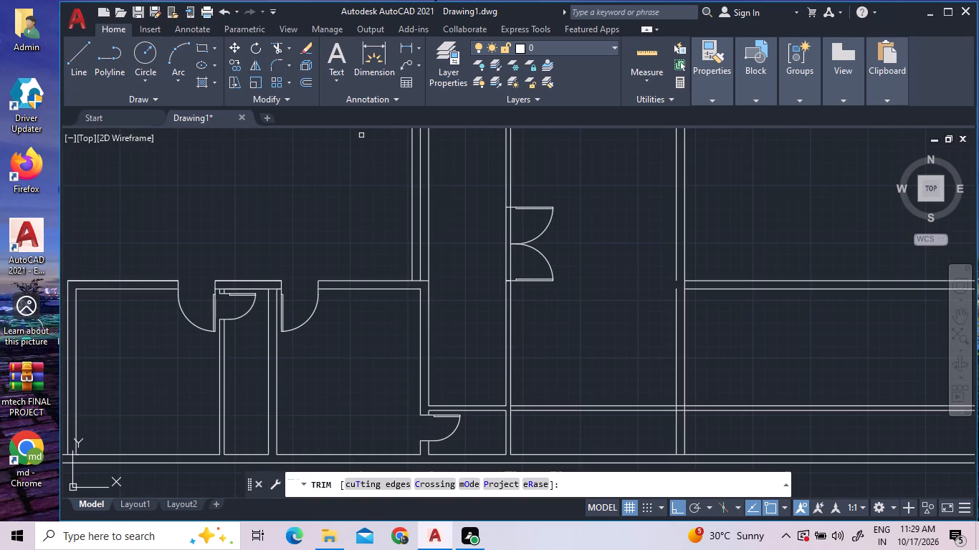
{"action": "left_click", "coordinate": [514, 231]}
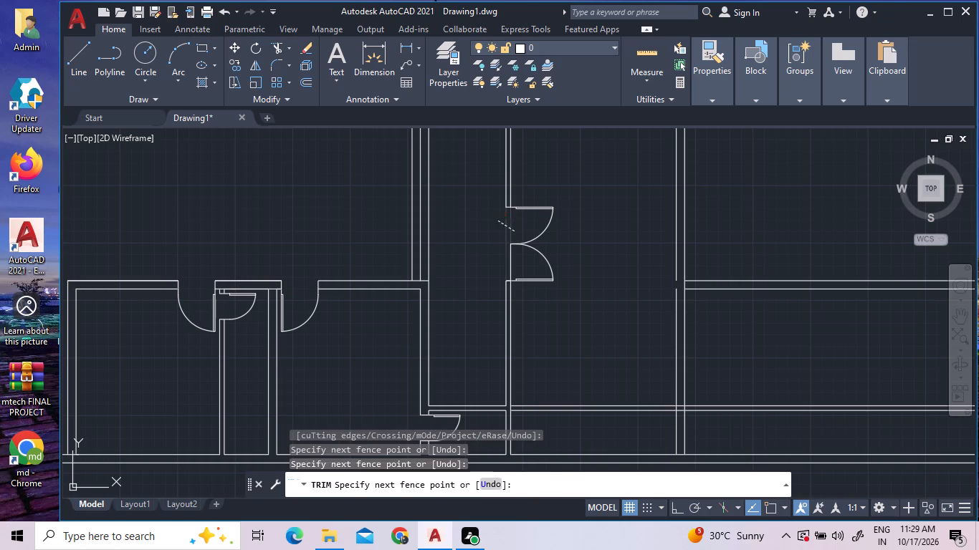
{"action": "double_click", "coordinate": [498, 221]}
{"action": "left_click", "coordinate": [522, 258]}
{"action": "double_click", "coordinate": [497, 249]}
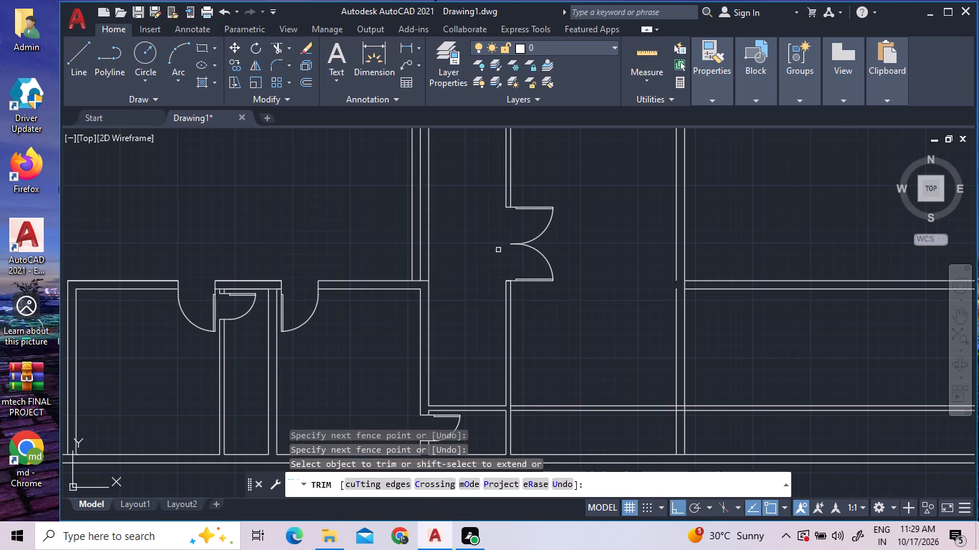
Trim away the two partition-wall lines crossing the lower part of the room below the double door.
{"action": "scroll", "coordinate": [522, 284], "scroll_direction": "down", "scroll_amount": 2}
{"action": "scroll", "coordinate": [502, 256], "scroll_direction": "up", "scroll_amount": 1}
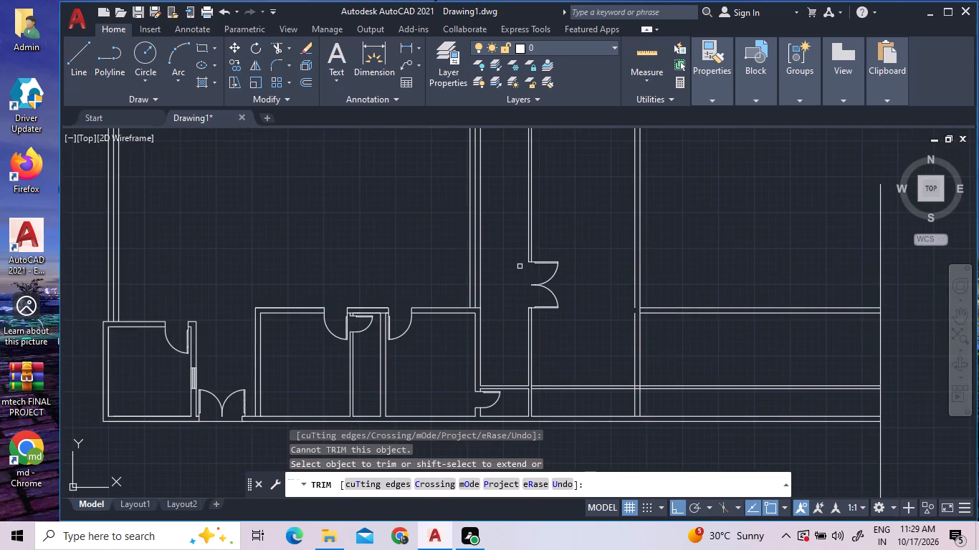
{"action": "scroll", "coordinate": [520, 266], "scroll_direction": "down", "scroll_amount": 2}
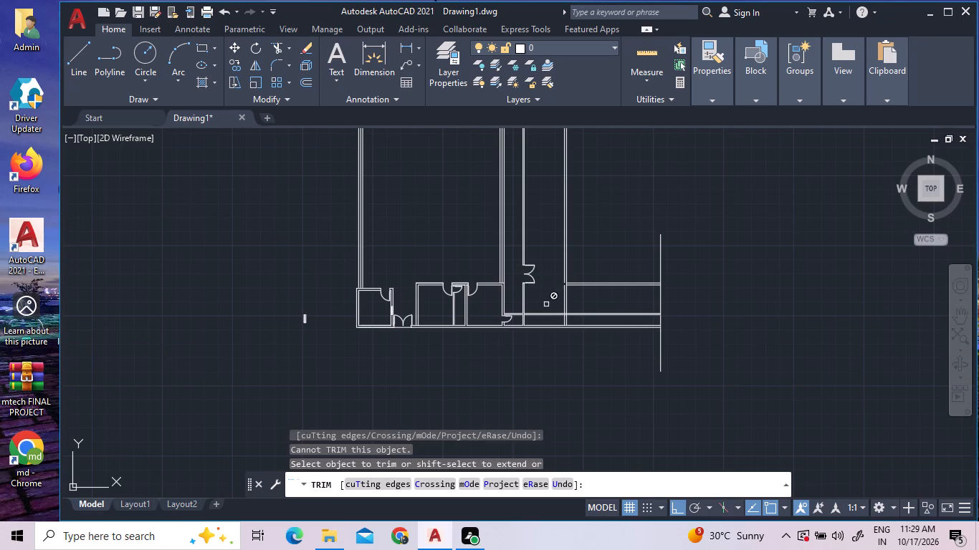
{"action": "scroll", "coordinate": [562, 319], "scroll_direction": "up", "scroll_amount": 2}
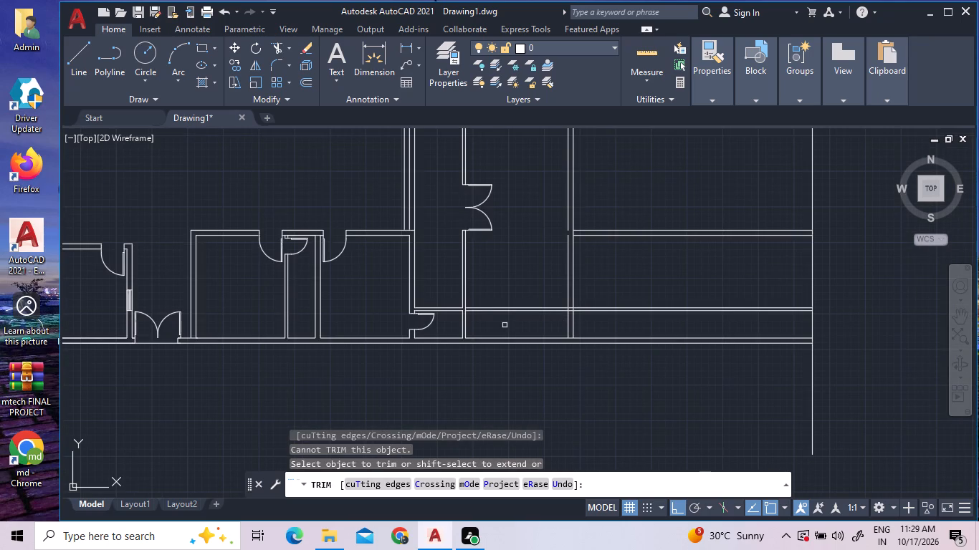
{"action": "scroll", "coordinate": [501, 331], "scroll_direction": "up", "scroll_amount": 2}
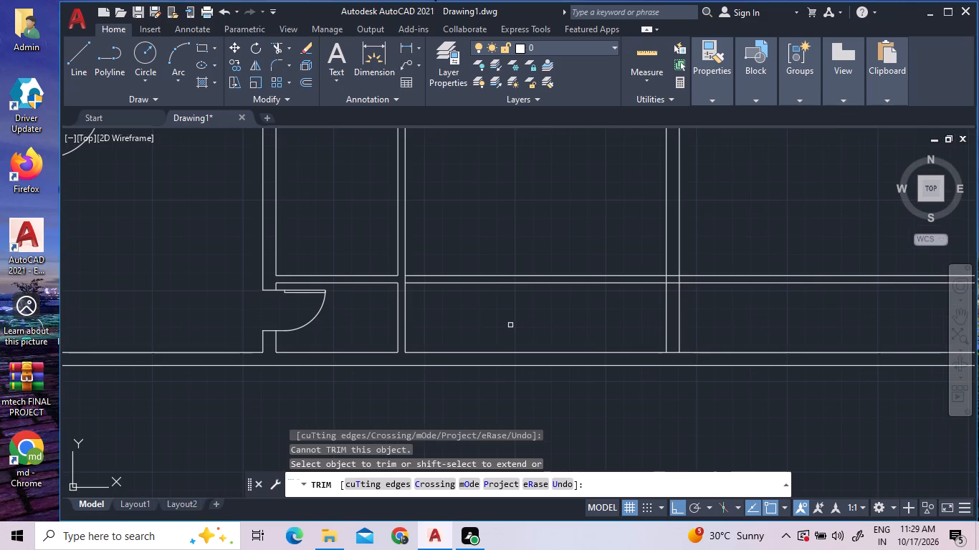
{"action": "right_click", "coordinate": [510, 325]}
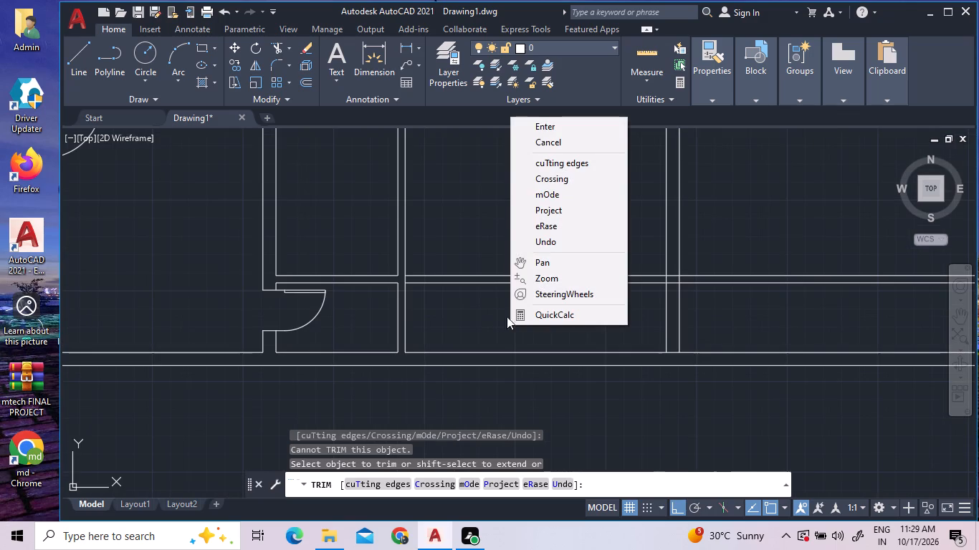
{"action": "left_click", "coordinate": [479, 297]}
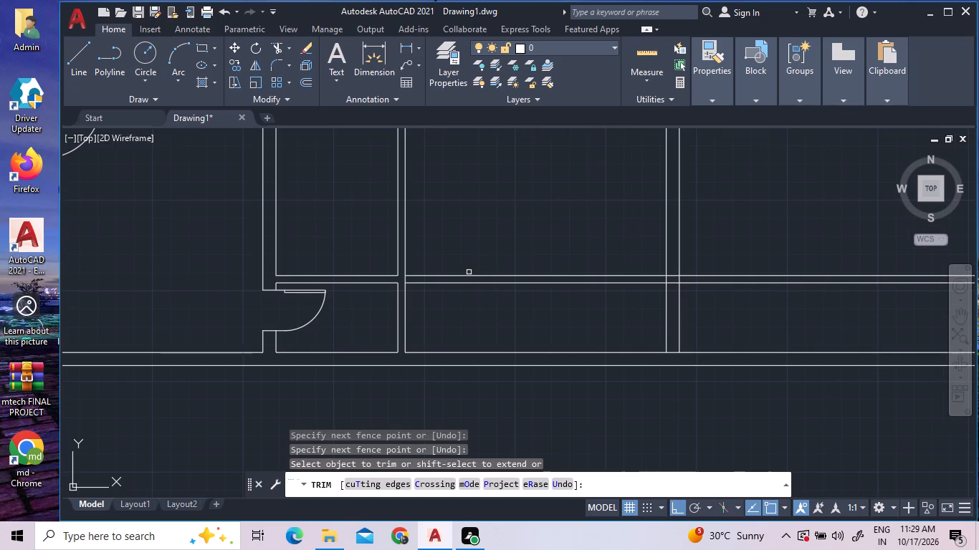
{"action": "left_click", "coordinate": [469, 272]}
{"action": "left_click", "coordinate": [474, 296]}
{"action": "right_click", "coordinate": [474, 296]}
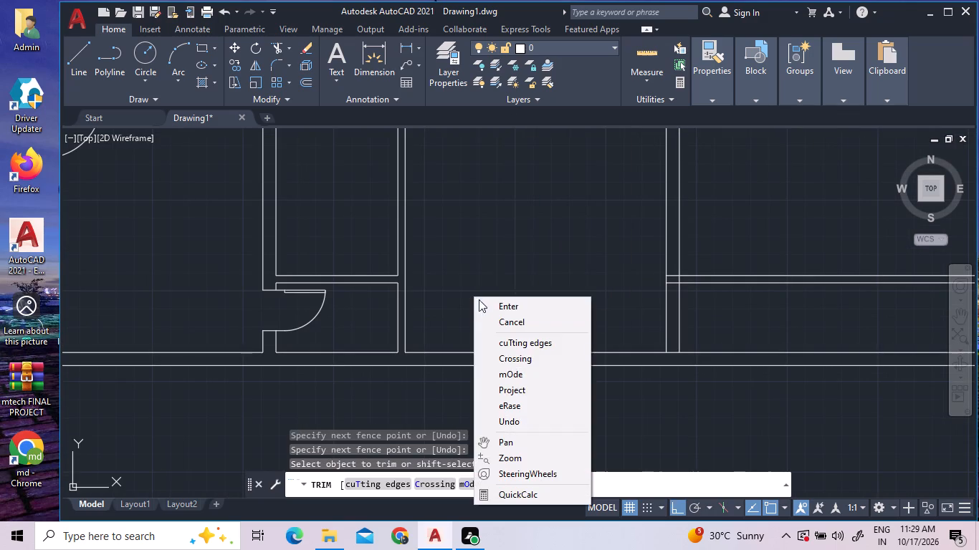
{"action": "left_click", "coordinate": [486, 304]}
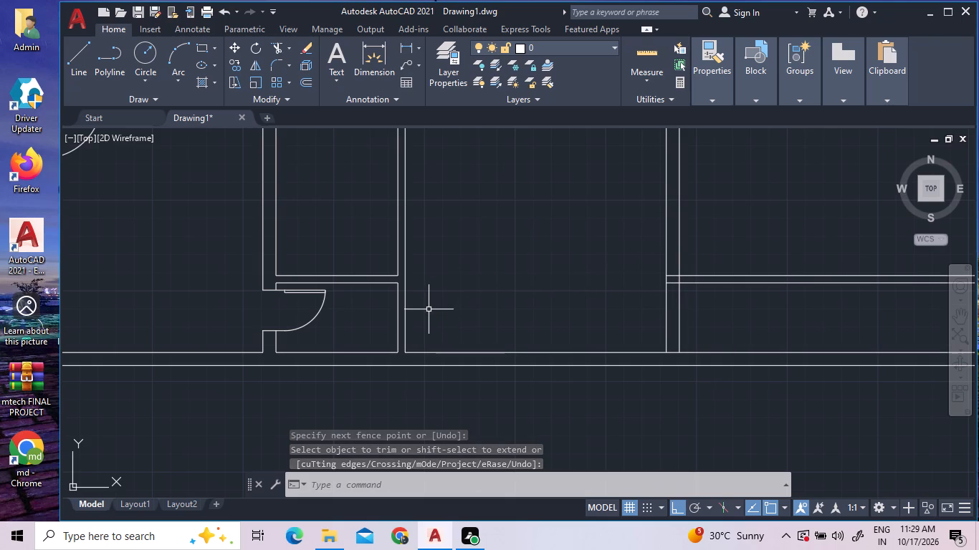
{"action": "scroll", "coordinate": [429, 309], "scroll_direction": "down", "scroll_amount": 1}
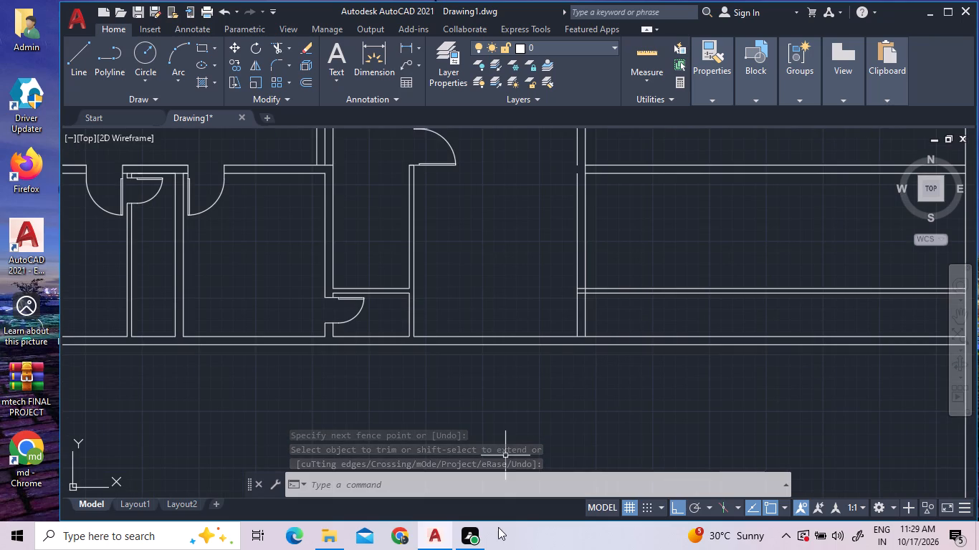
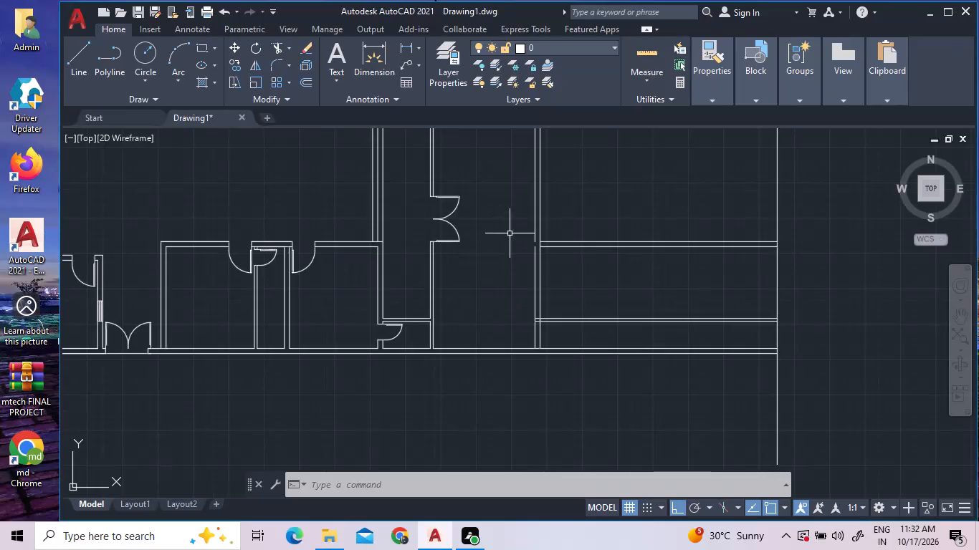
Join the two collinear segments of the room's inner wall face opposite the double door into one line.
{"action": "scroll", "coordinate": [513, 231], "scroll_direction": "up", "scroll_amount": 3}
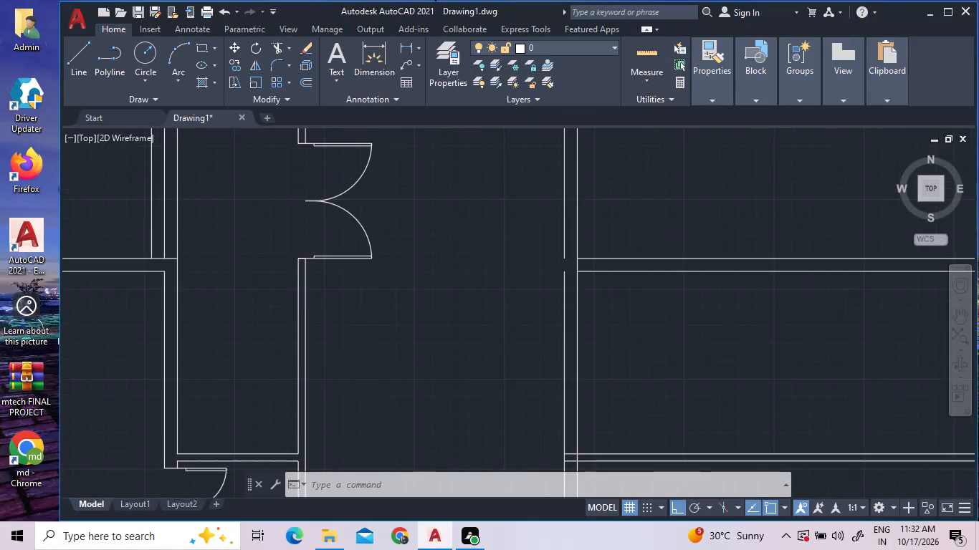
{"action": "left_click", "coordinate": [595, 241]}
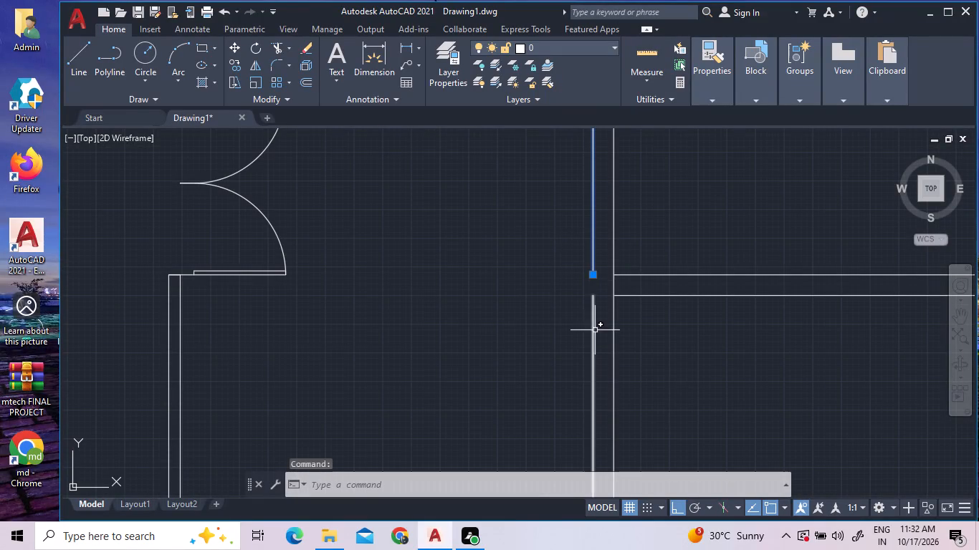
{"action": "left_click", "coordinate": [595, 330]}
{"action": "type", "text": "j"}
{"action": "key", "text": "space"}
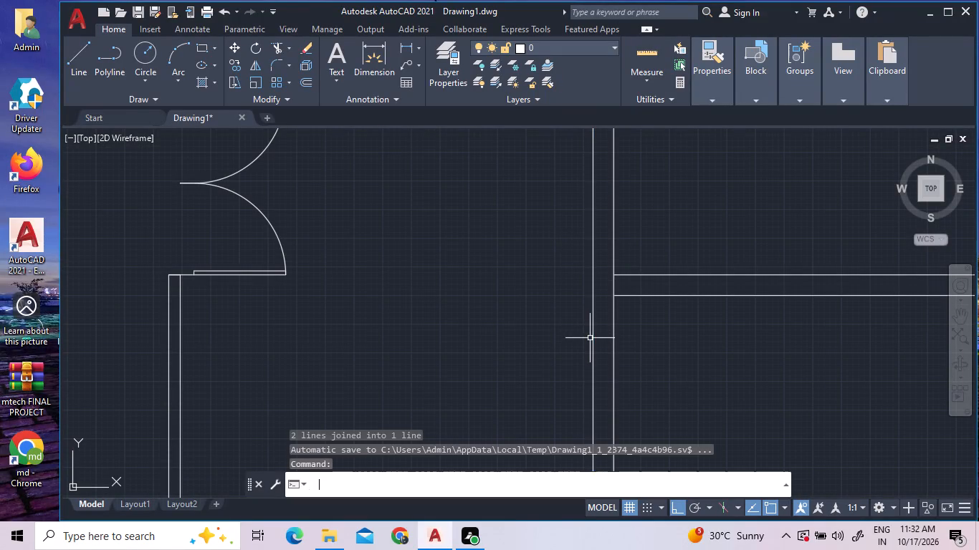
Offset the jamb line at the upper end of the double door 9" upward, away from the opening.
{"action": "scroll", "coordinate": [592, 347], "scroll_direction": "down", "scroll_amount": 2}
{"action": "scroll", "coordinate": [592, 281], "scroll_direction": "down", "scroll_amount": 1}
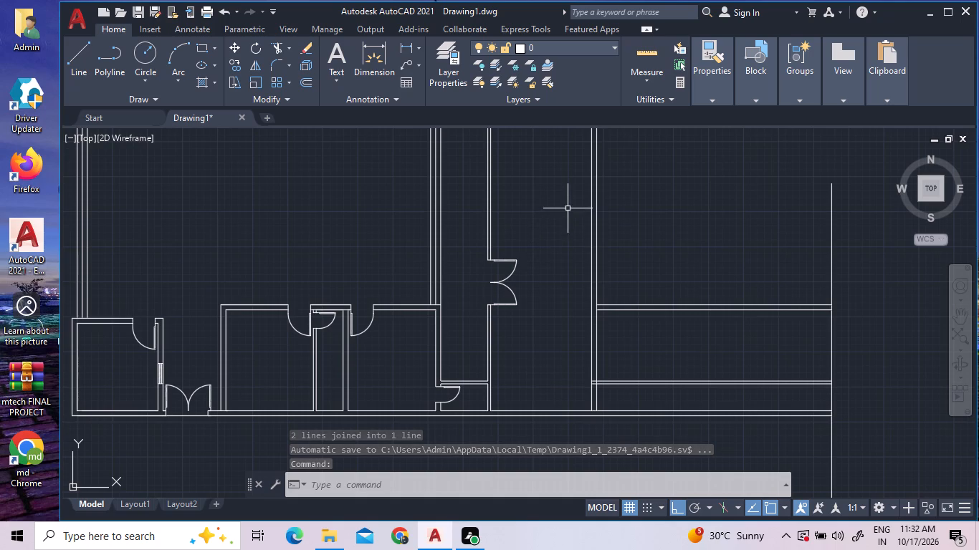
{"action": "scroll", "coordinate": [568, 208], "scroll_direction": "up", "scroll_amount": 1}
{"action": "scroll", "coordinate": [473, 289], "scroll_direction": "up", "scroll_amount": 2}
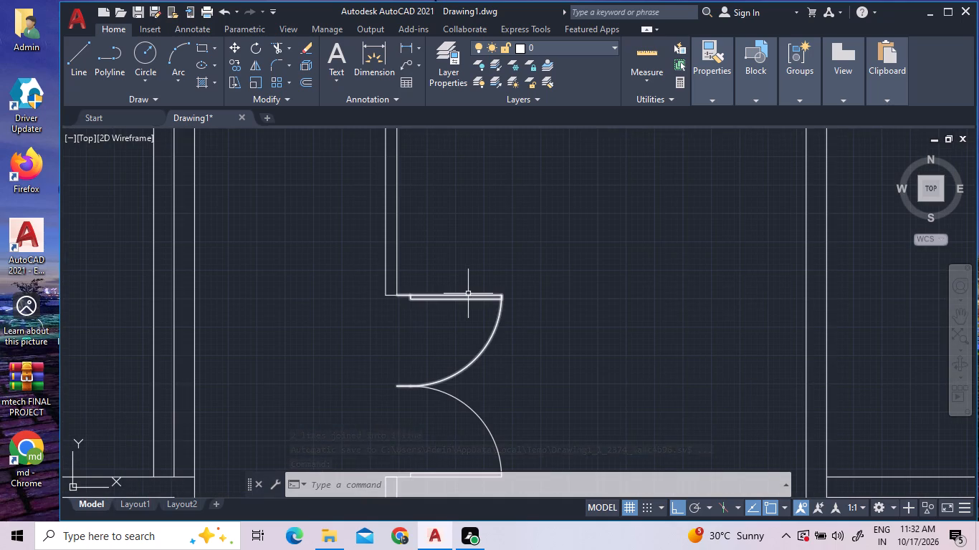
{"action": "scroll", "coordinate": [471, 279], "scroll_direction": "up", "scroll_amount": 3}
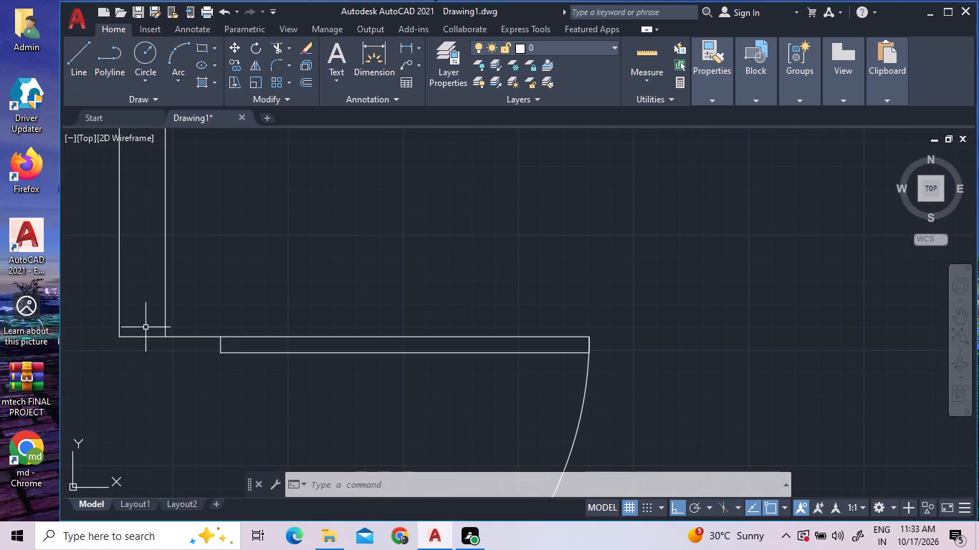
{"action": "right_click", "coordinate": [209, 307]}
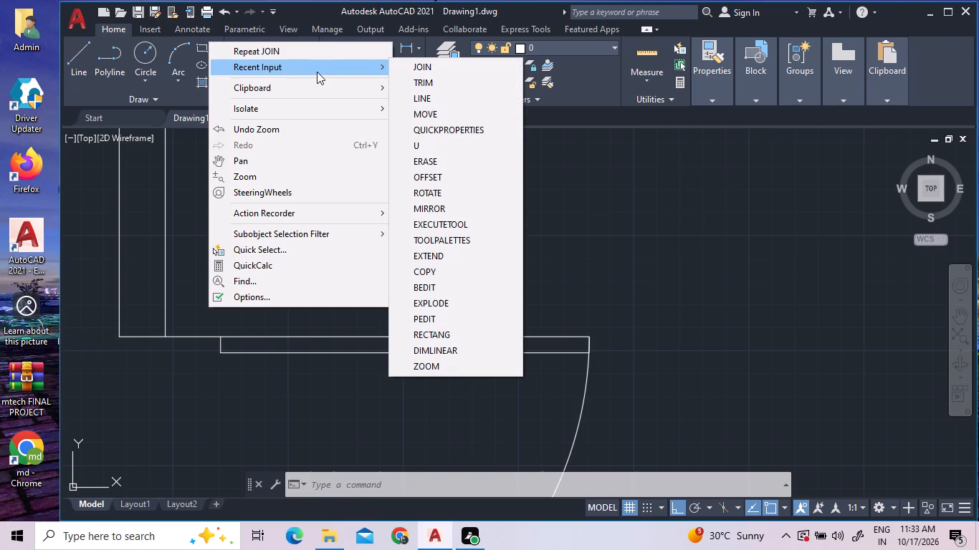
{"action": "left_click", "coordinate": [586, 208]}
{"action": "left_click", "coordinate": [419, 244]}
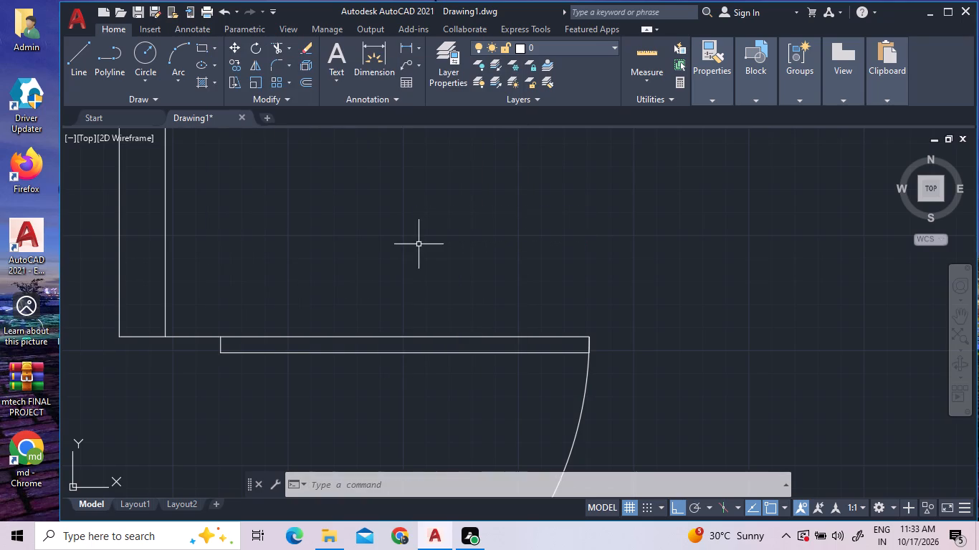
{"action": "double_click", "coordinate": [300, 81]}
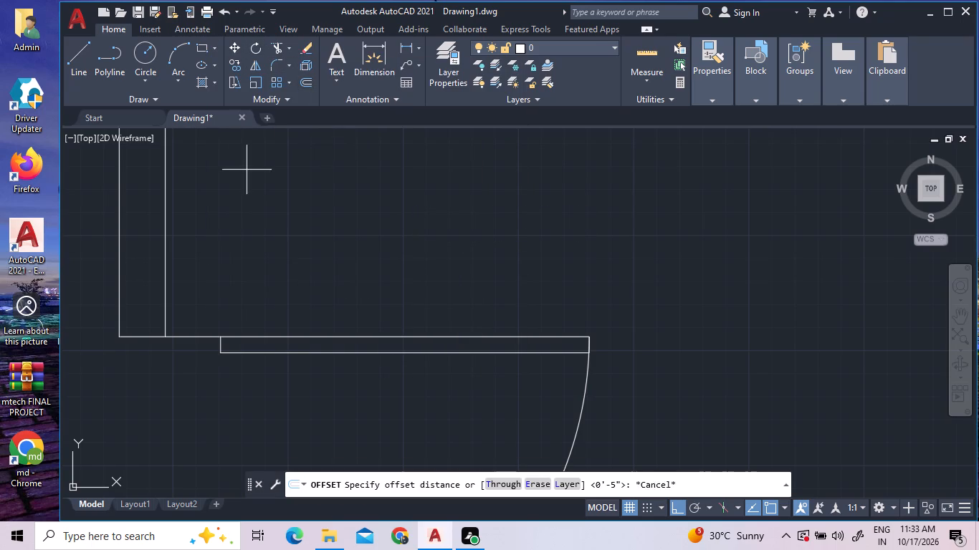
{"action": "left_click", "coordinate": [139, 337]}
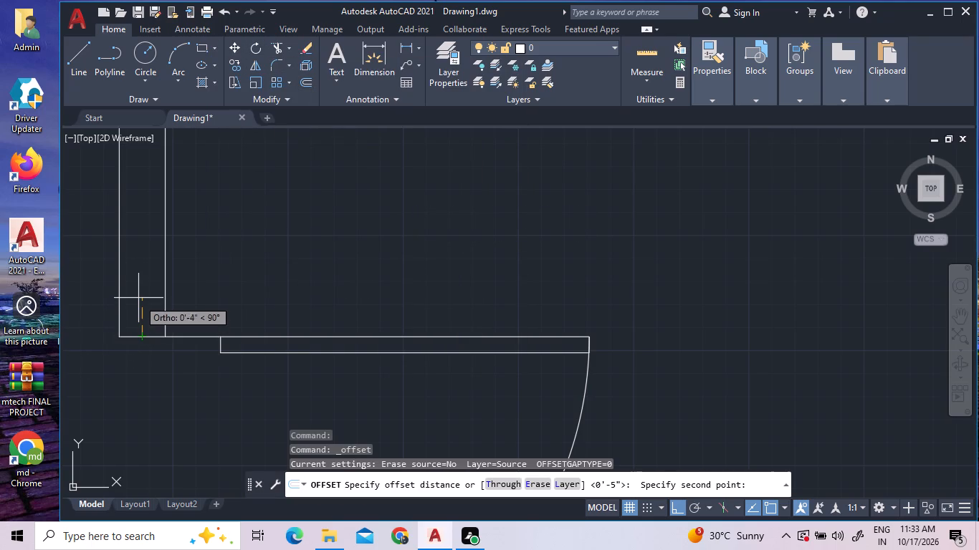
{"action": "key", "text": "5"}
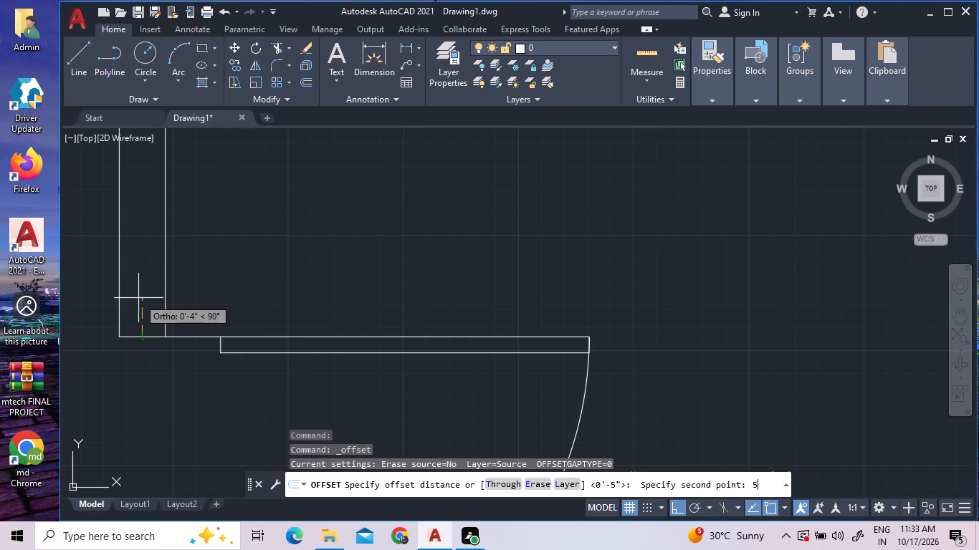
{"action": "key", "text": "BackSpace"}
{"action": "type", "text": "9\""}
{"action": "key", "text": "Return"}
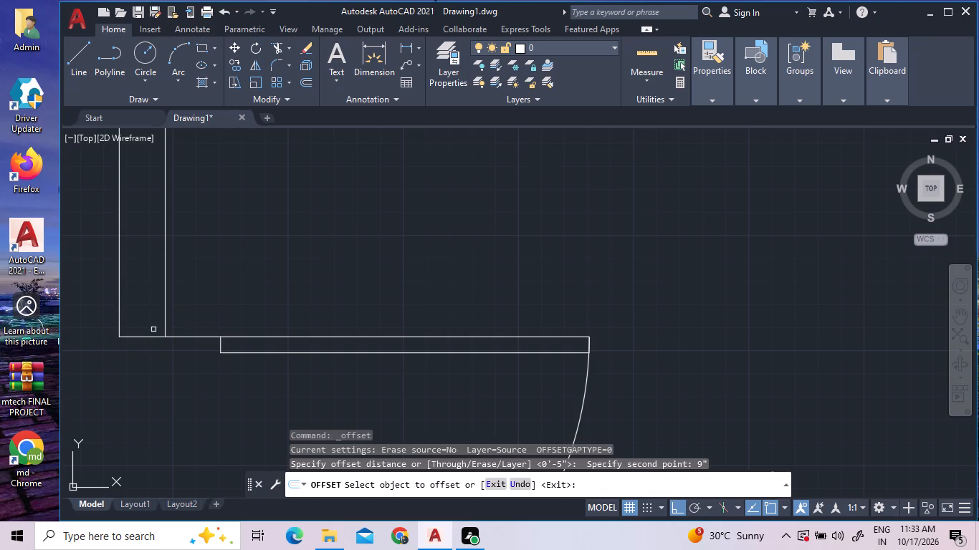
{"action": "left_click", "coordinate": [149, 337]}
{"action": "left_click", "coordinate": [144, 314]}
{"action": "scroll", "coordinate": [153, 307], "scroll_direction": "down", "scroll_amount": 2}
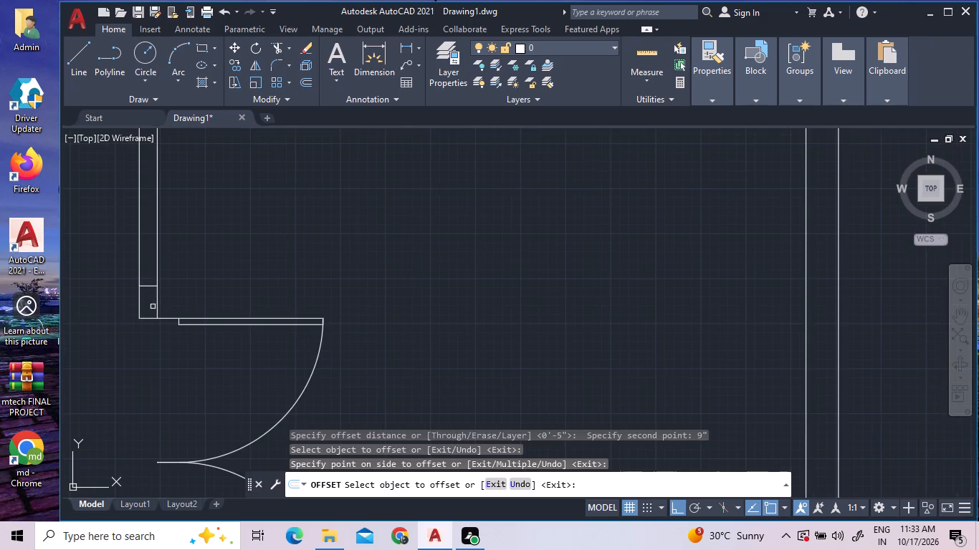
{"action": "scroll", "coordinate": [165, 310], "scroll_direction": "down", "scroll_amount": 2}
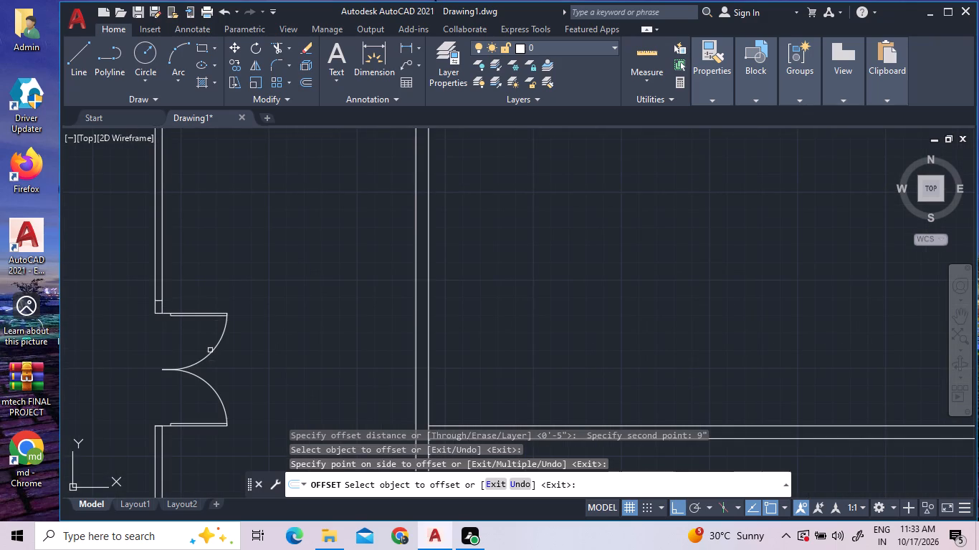
{"action": "scroll", "coordinate": [210, 349], "scroll_direction": "down", "scroll_amount": 1}
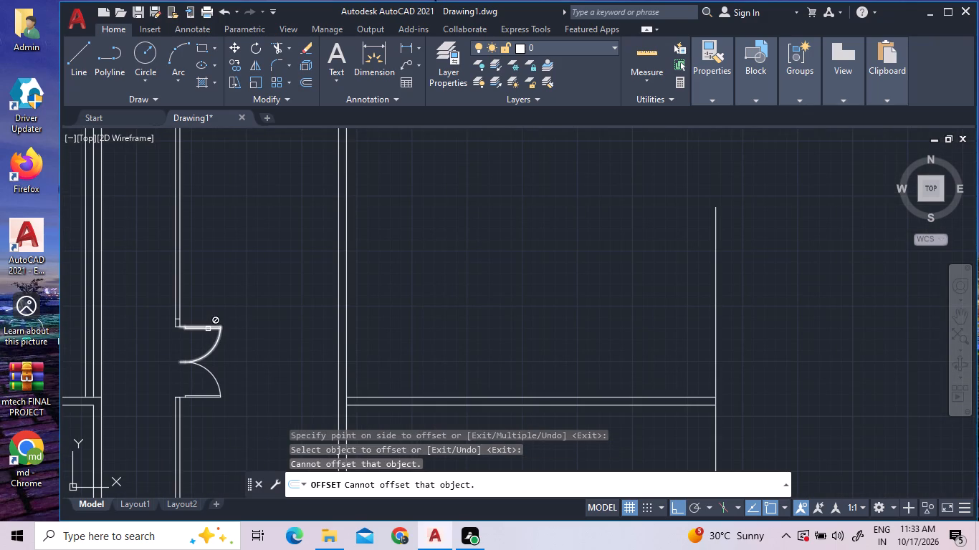
{"action": "scroll", "coordinate": [208, 329], "scroll_direction": "up", "scroll_amount": 2}
{"action": "left_click", "coordinate": [141, 327]}
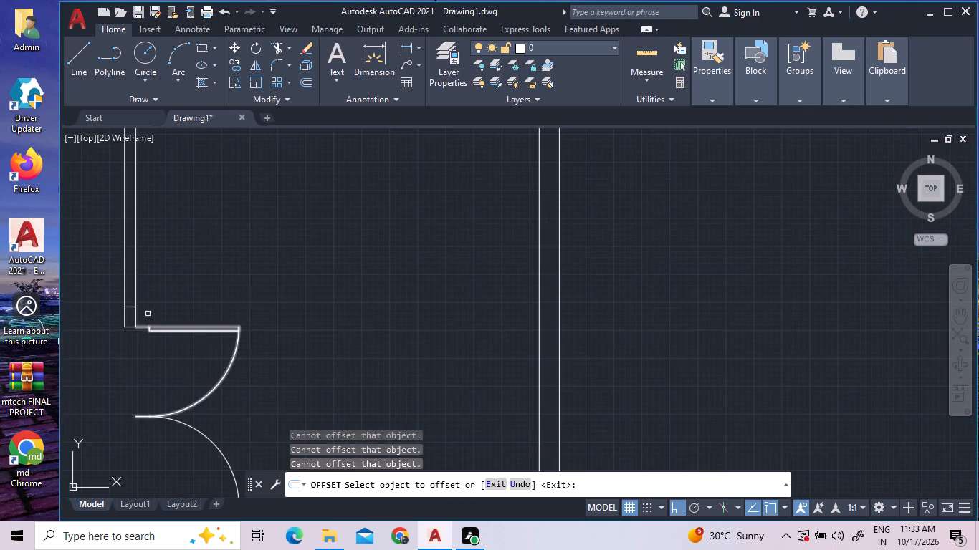
{"action": "right_click", "coordinate": [151, 306]}
{"action": "left_click", "coordinate": [163, 312]}
Extend the offset line above the double door both ways, to the passage wall and the room's opposite wall.
{"action": "scroll", "coordinate": [191, 307], "scroll_direction": "down", "scroll_amount": 2}
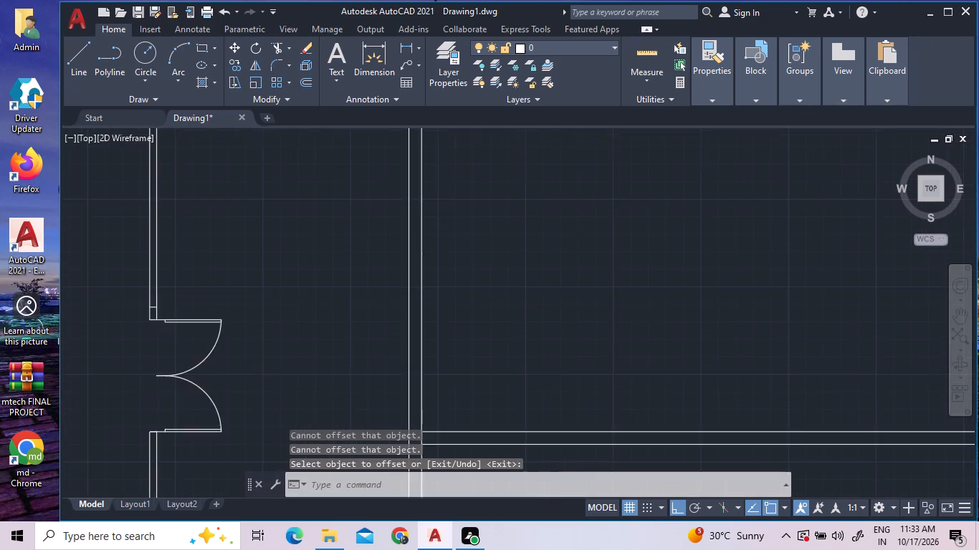
{"action": "scroll", "coordinate": [254, 307], "scroll_direction": "down", "scroll_amount": 1}
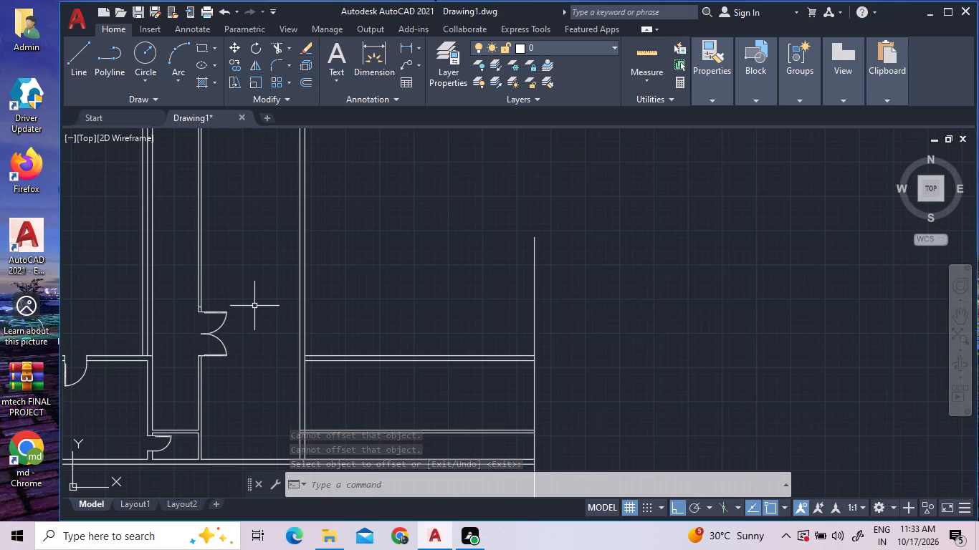
{"action": "scroll", "coordinate": [248, 298], "scroll_direction": "up", "scroll_amount": 2}
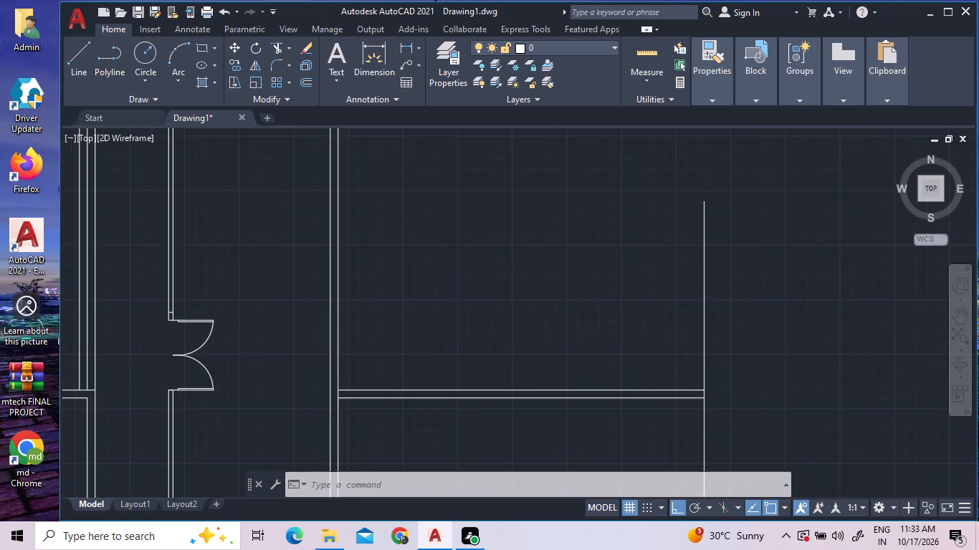
{"action": "left_click", "coordinate": [288, 47]}
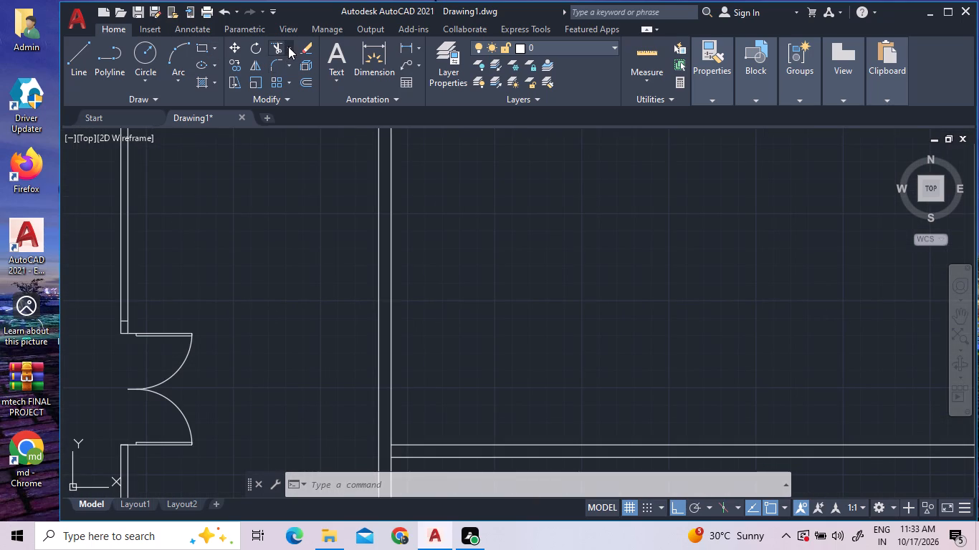
{"action": "left_click", "coordinate": [295, 97]}
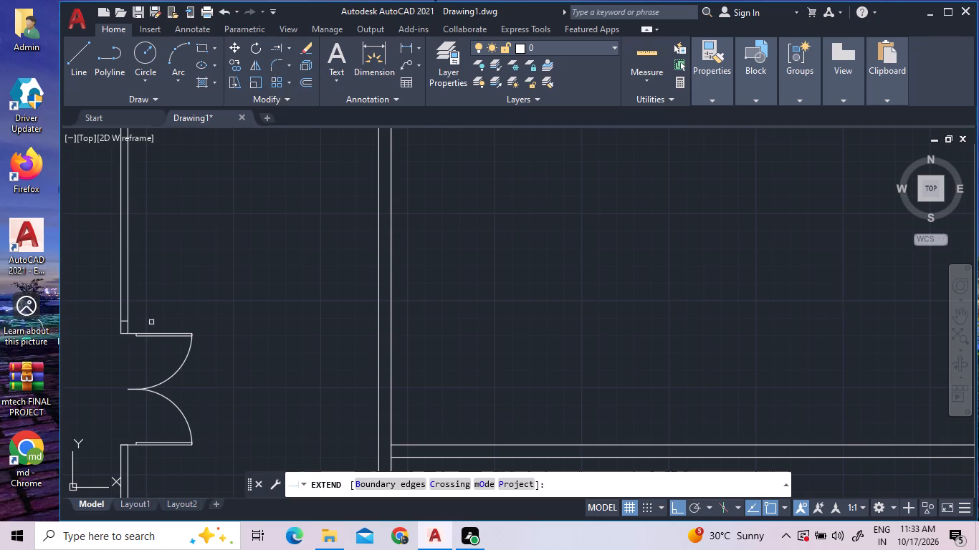
{"action": "left_click", "coordinate": [124, 322]}
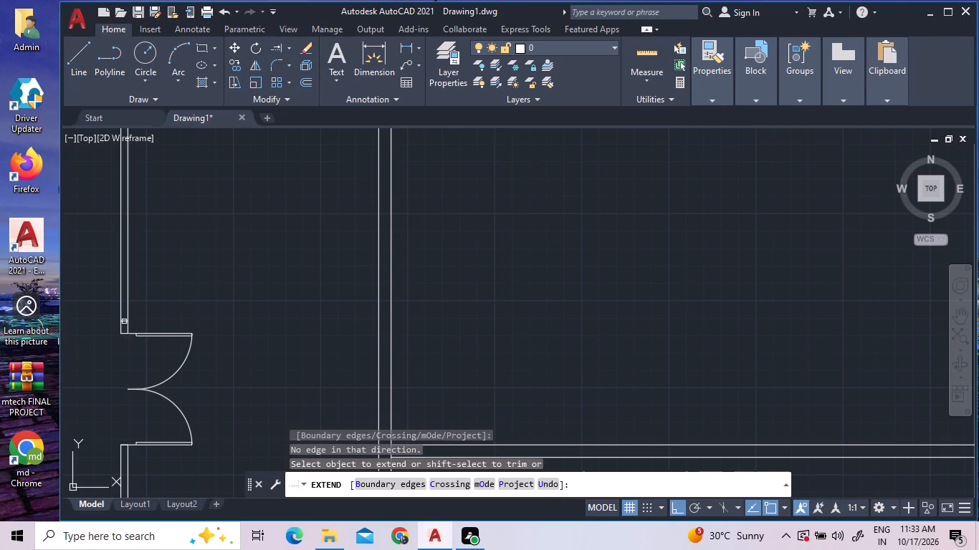
{"action": "scroll", "coordinate": [124, 322], "scroll_direction": "up", "scroll_amount": 3}
{"action": "left_click", "coordinate": [124, 322]}
{"action": "scroll", "coordinate": [124, 322], "scroll_direction": "down", "scroll_amount": 2}
{"action": "double_click", "coordinate": [124, 322]}
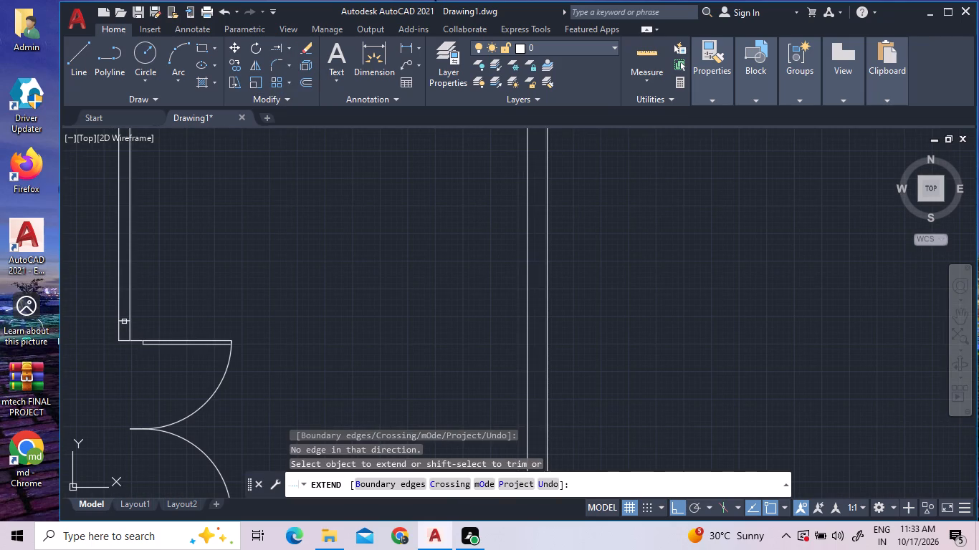
{"action": "left_click", "coordinate": [124, 322]}
{"action": "scroll", "coordinate": [124, 322], "scroll_direction": "down", "scroll_amount": 3}
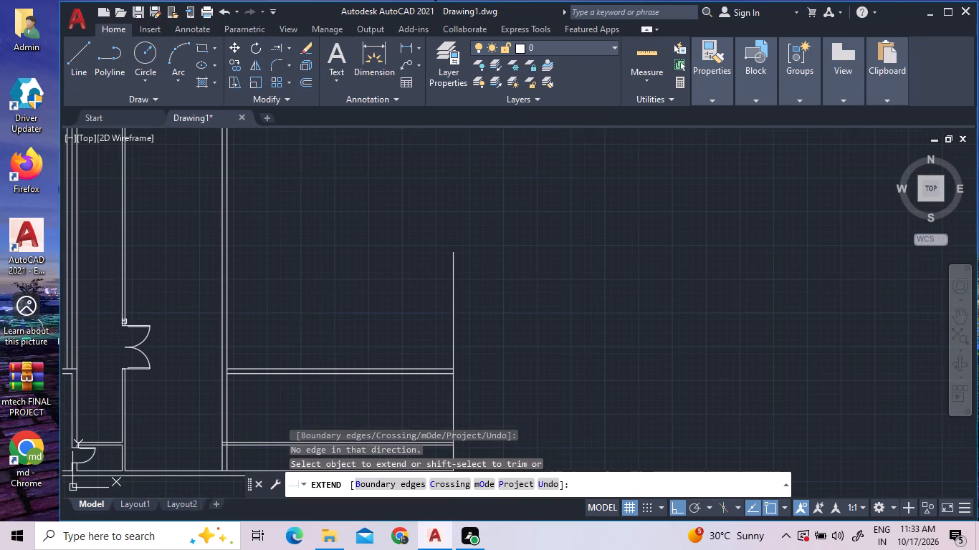
{"action": "left_click", "coordinate": [124, 322]}
{"action": "left_click", "coordinate": [124, 322]}
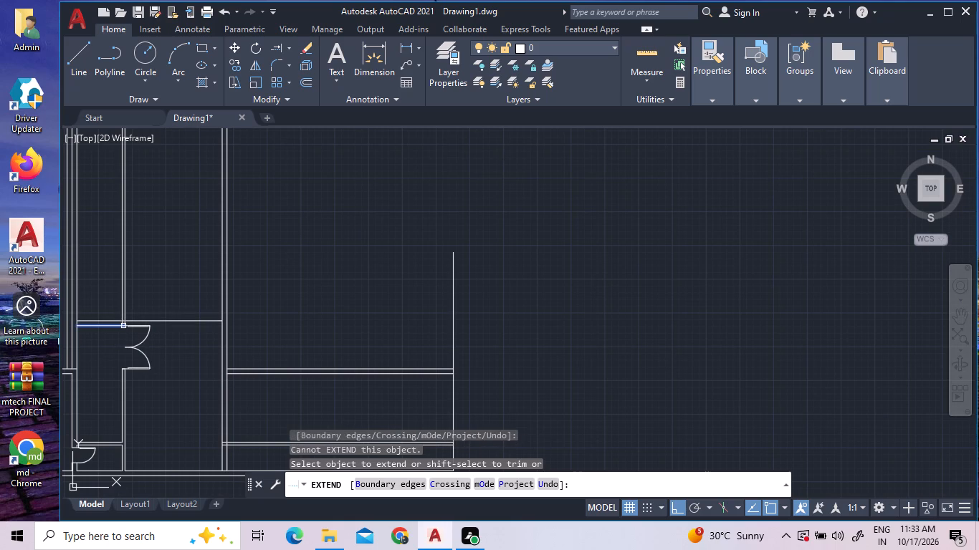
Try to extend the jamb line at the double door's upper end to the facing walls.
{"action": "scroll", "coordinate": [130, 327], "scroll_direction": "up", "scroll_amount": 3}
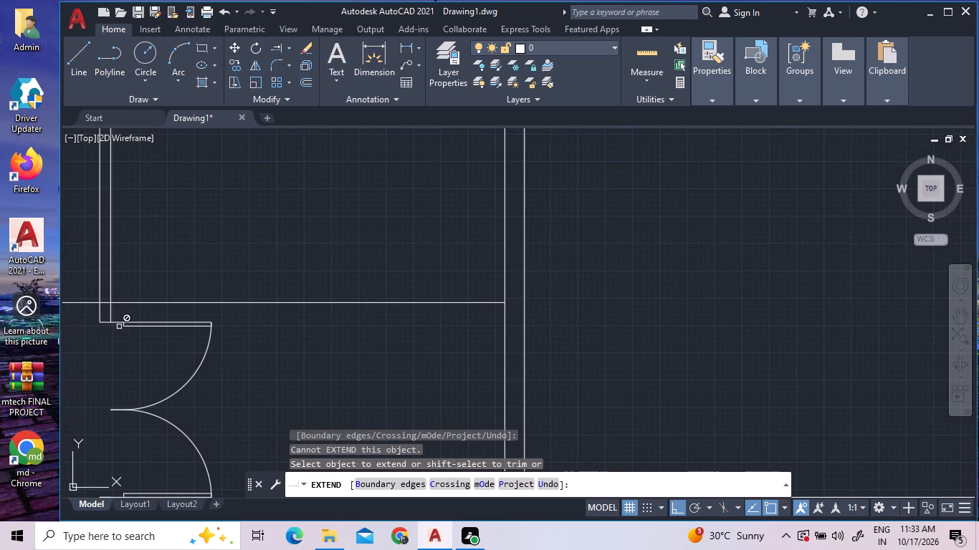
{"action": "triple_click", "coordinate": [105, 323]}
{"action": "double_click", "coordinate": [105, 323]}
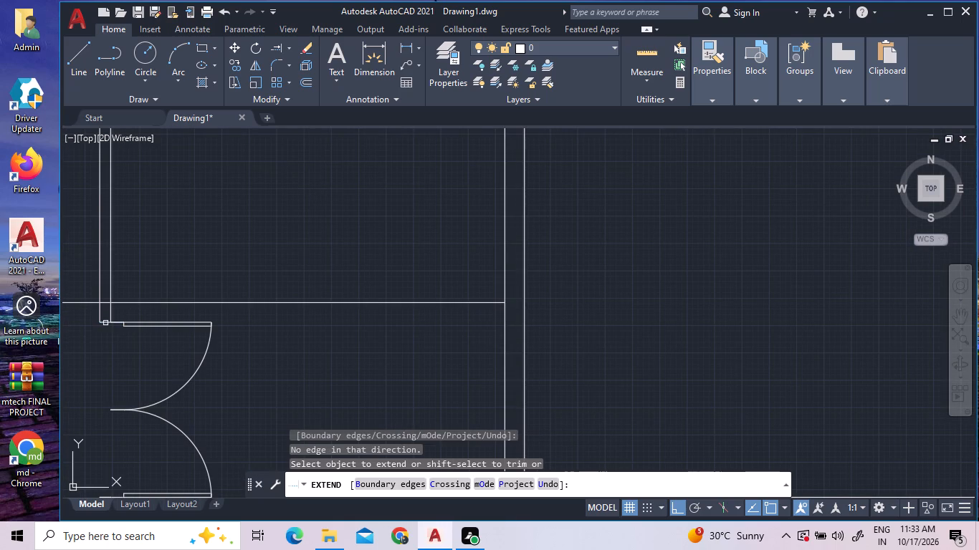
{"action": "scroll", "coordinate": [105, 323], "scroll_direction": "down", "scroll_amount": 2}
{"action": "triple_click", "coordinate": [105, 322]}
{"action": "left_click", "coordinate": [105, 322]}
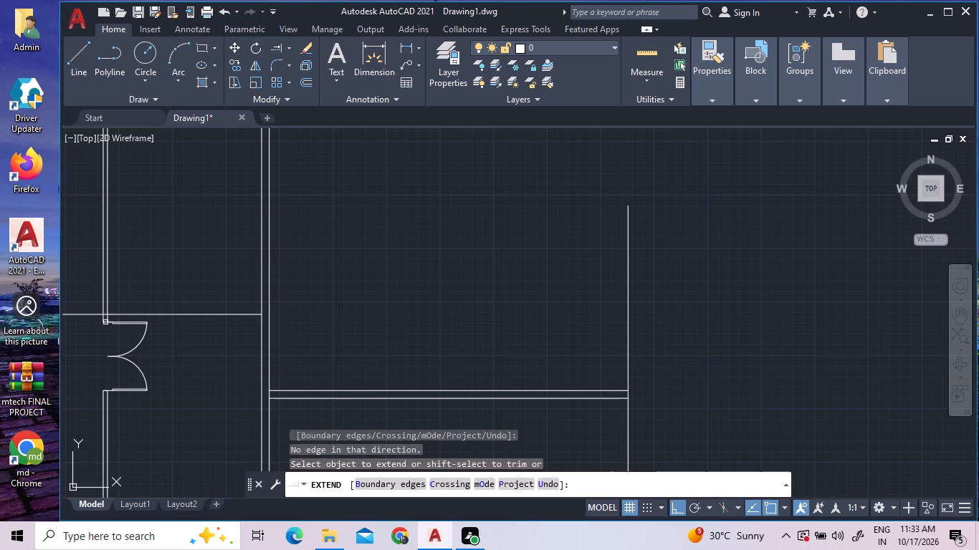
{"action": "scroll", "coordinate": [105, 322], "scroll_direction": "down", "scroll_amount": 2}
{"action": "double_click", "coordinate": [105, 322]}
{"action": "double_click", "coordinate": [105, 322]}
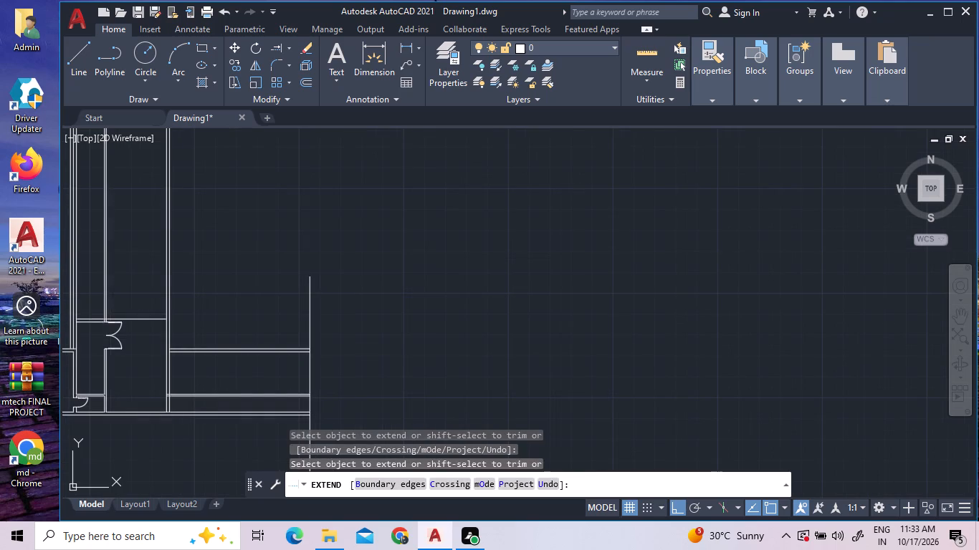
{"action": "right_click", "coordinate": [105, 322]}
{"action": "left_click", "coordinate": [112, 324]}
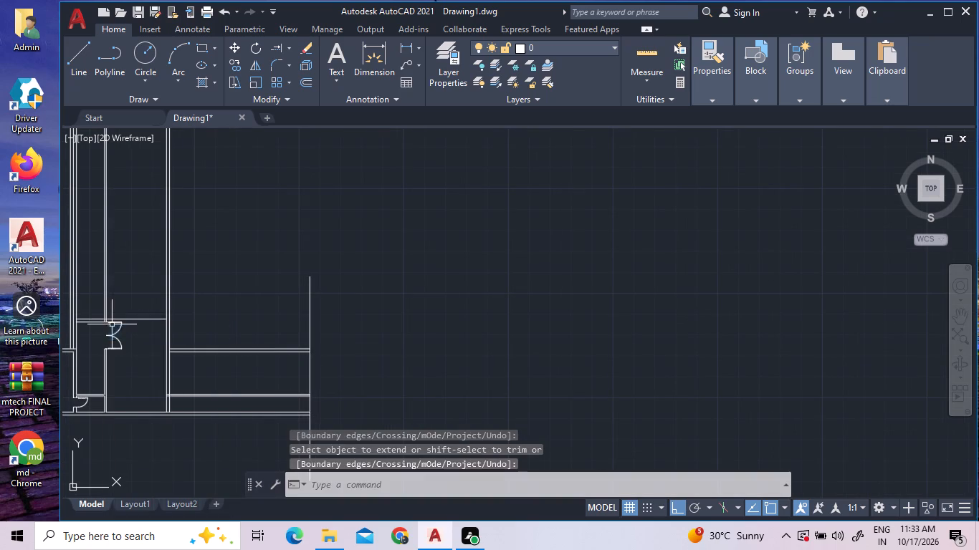
Trim the line above the double door across the passage and passage wall, back to the wall's room-side face.
{"action": "left_click", "coordinate": [285, 47]}
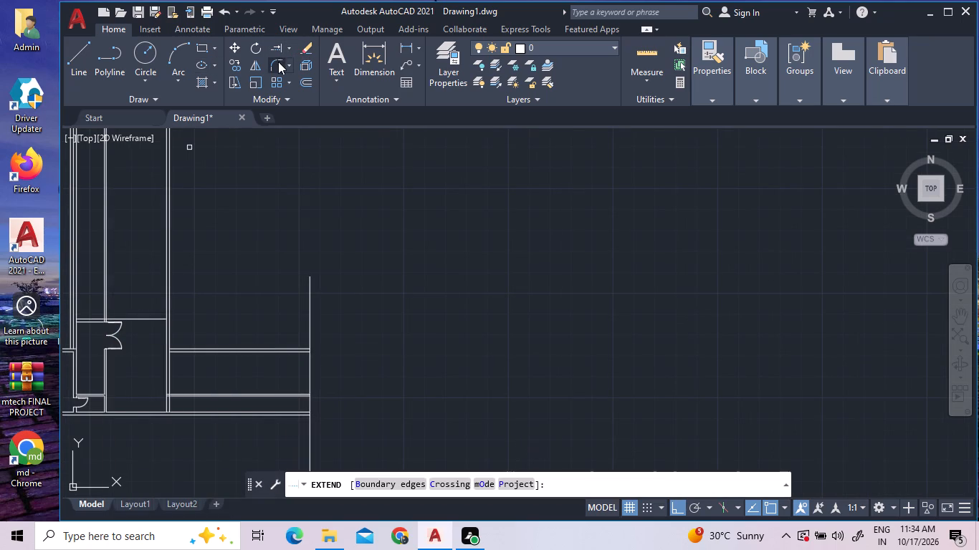
{"action": "left_click", "coordinate": [289, 52]}
{"action": "left_click", "coordinate": [285, 62]}
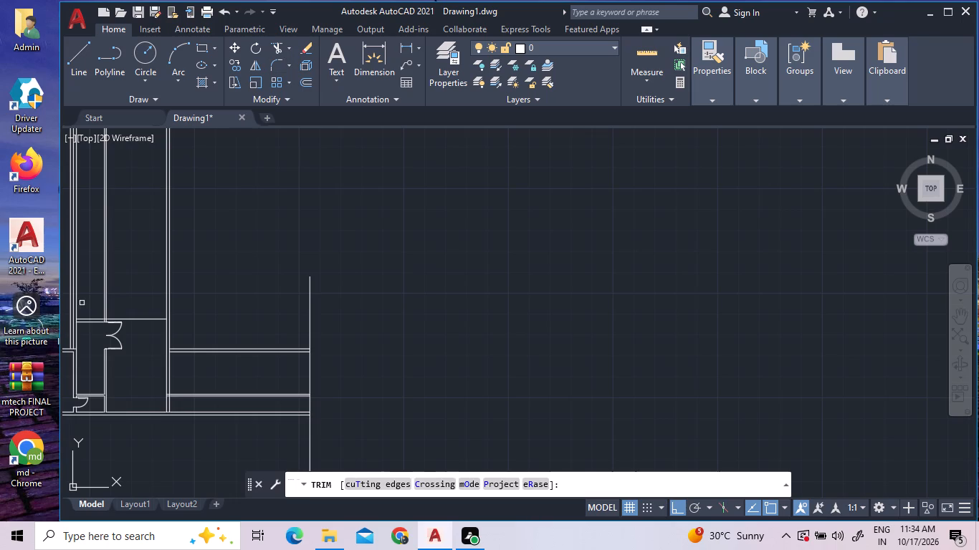
{"action": "left_click", "coordinate": [88, 335]}
{"action": "left_click", "coordinate": [88, 291]}
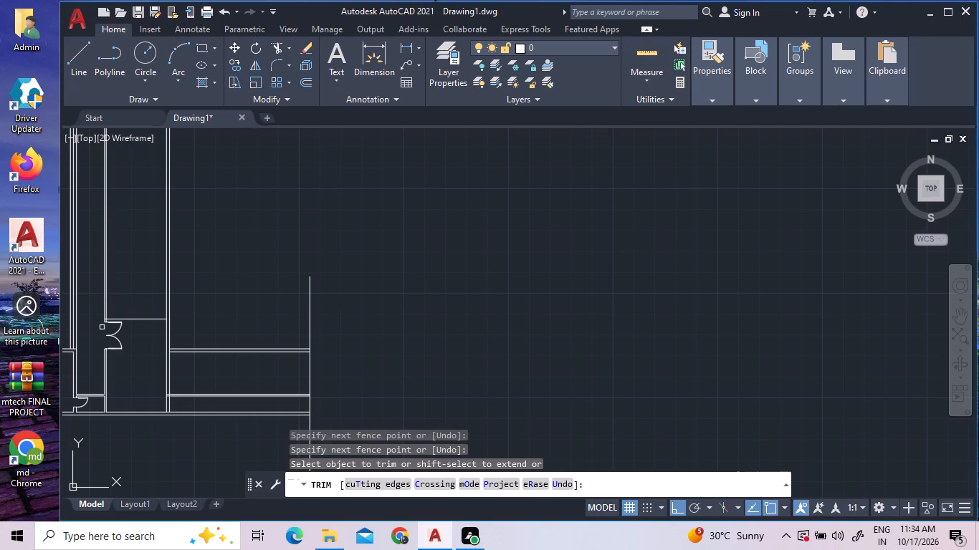
{"action": "scroll", "coordinate": [102, 326], "scroll_direction": "up", "scroll_amount": 3}
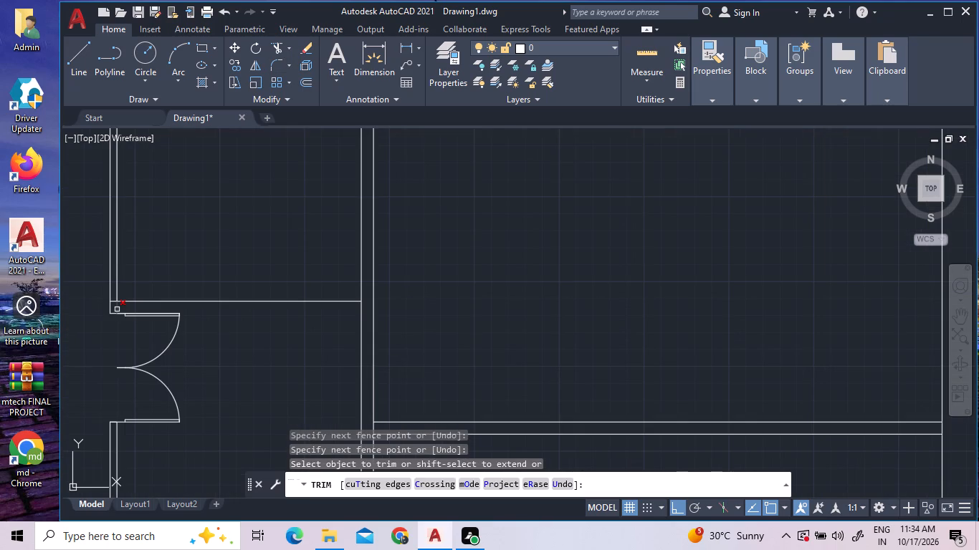
{"action": "left_click", "coordinate": [115, 301]}
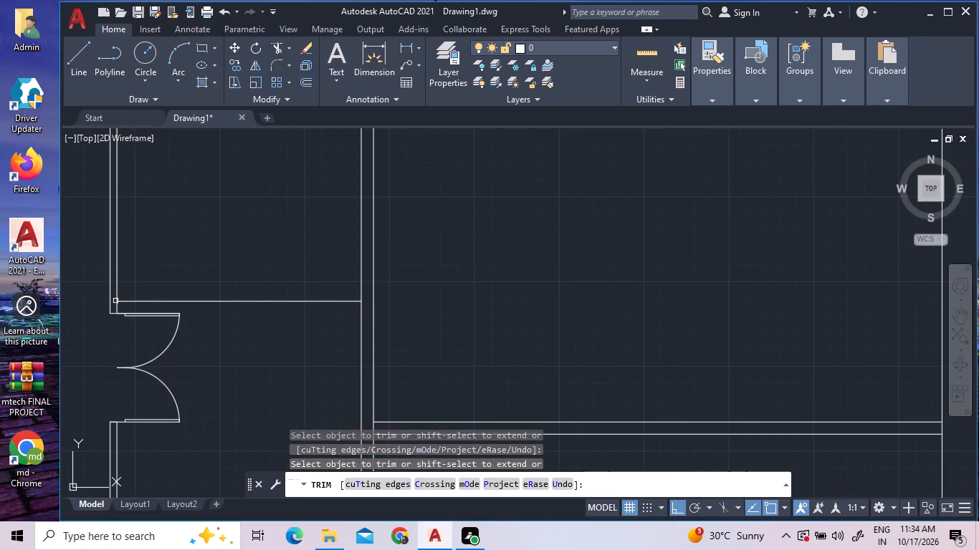
{"action": "right_click", "coordinate": [192, 261]}
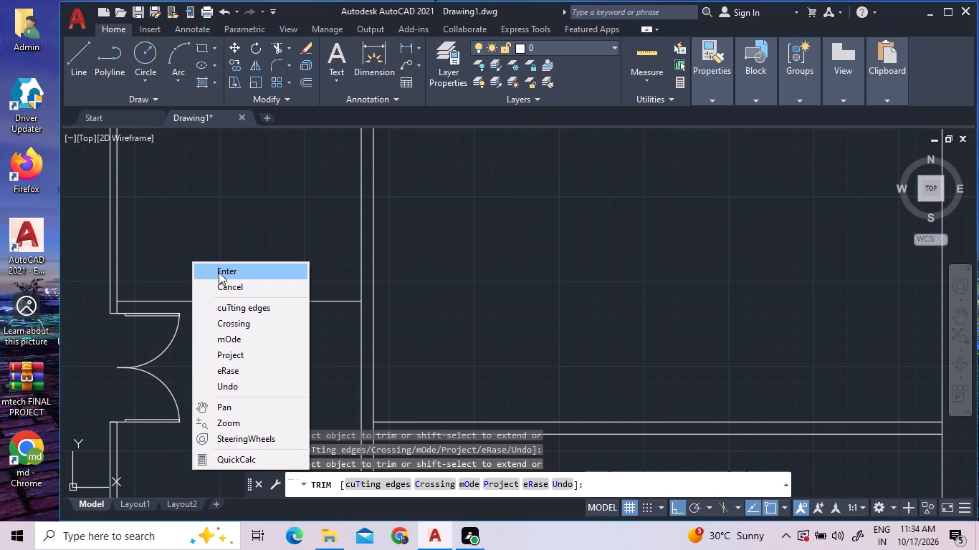
{"action": "left_click", "coordinate": [219, 273]}
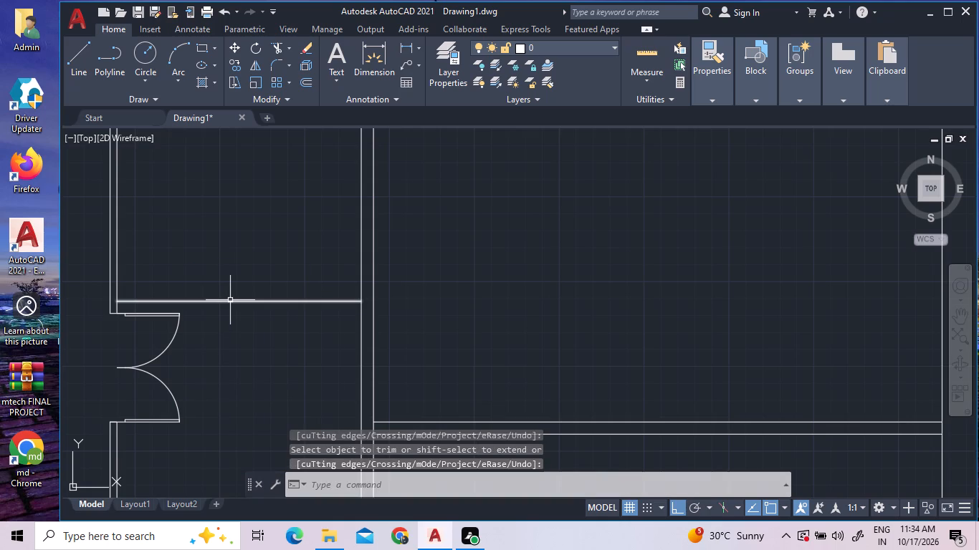
Offset the trimmed line above the double door 9" downward, toward the door, as the partition's second face.
{"action": "double_click", "coordinate": [308, 82]}
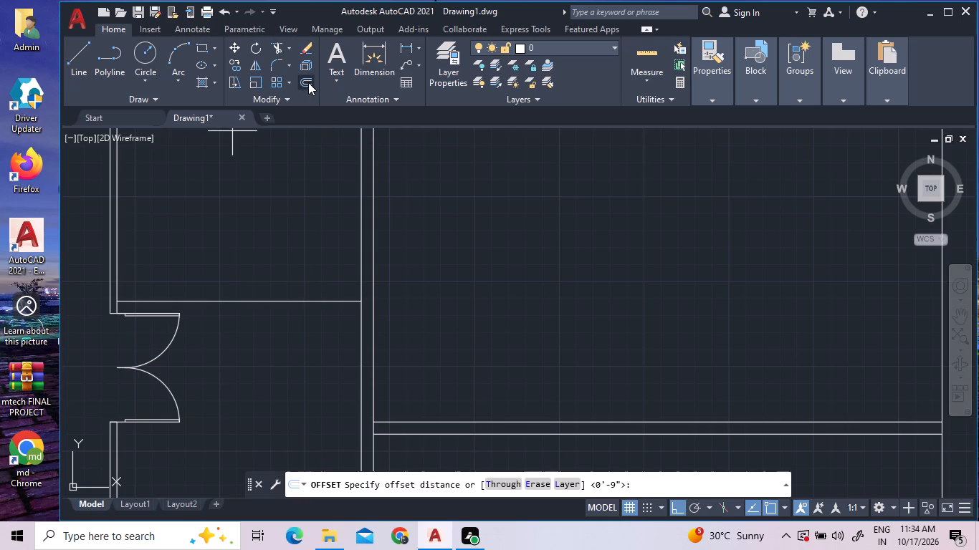
{"action": "right_click", "coordinate": [550, 196]}
{"action": "left_click", "coordinate": [565, 205]}
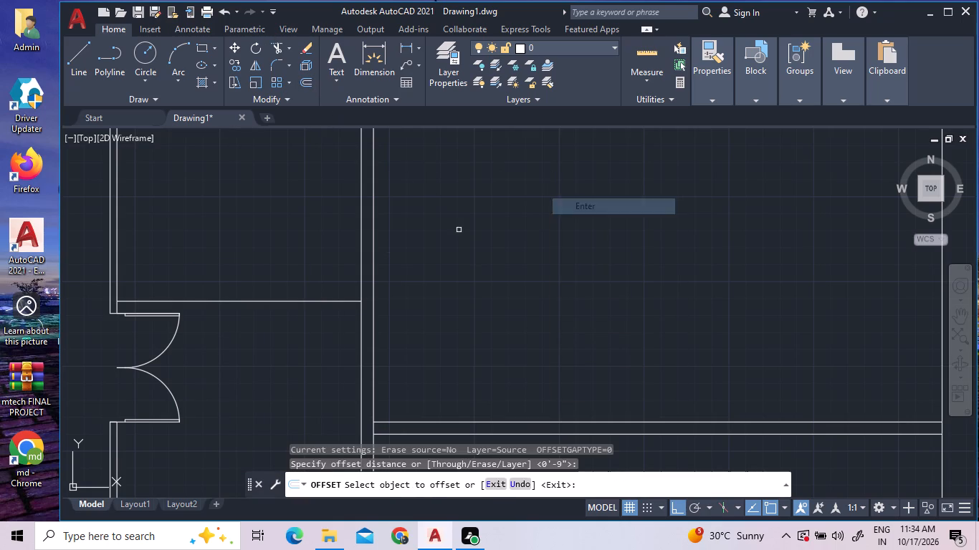
{"action": "left_click", "coordinate": [297, 302]}
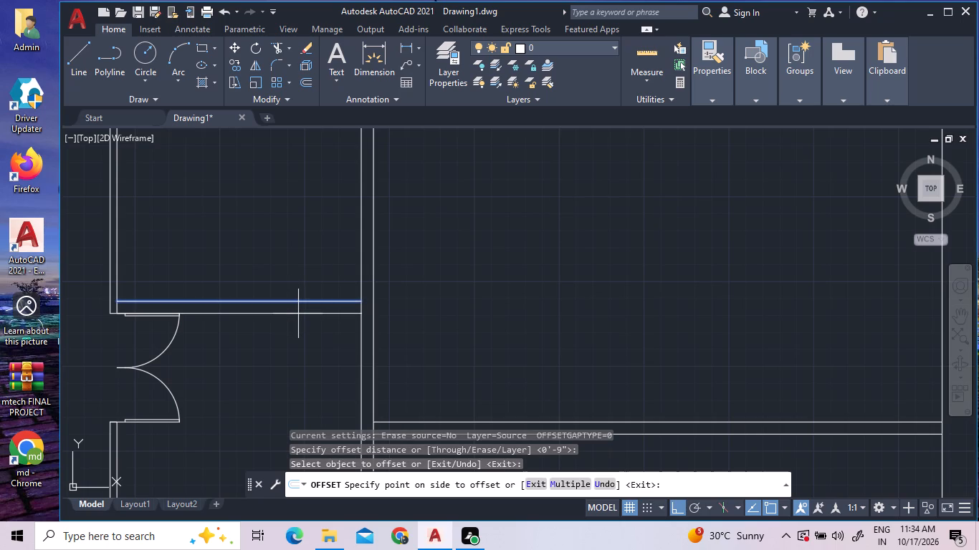
{"action": "left_click", "coordinate": [298, 314]}
{"action": "right_click", "coordinate": [315, 223]}
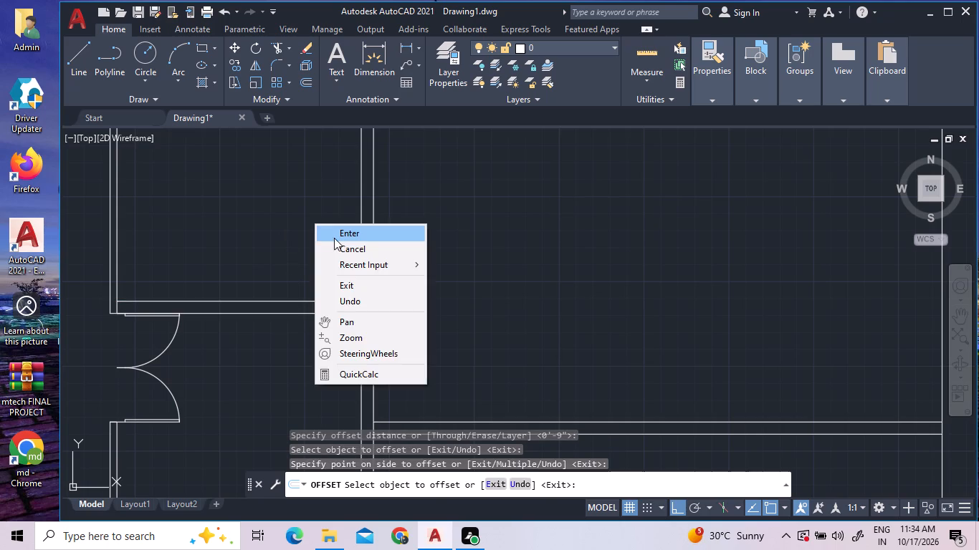
{"action": "left_click", "coordinate": [334, 238]}
Trim the opposite wall's inner face between the two partition lines to open the wall junction.
{"action": "left_click", "coordinate": [279, 43]}
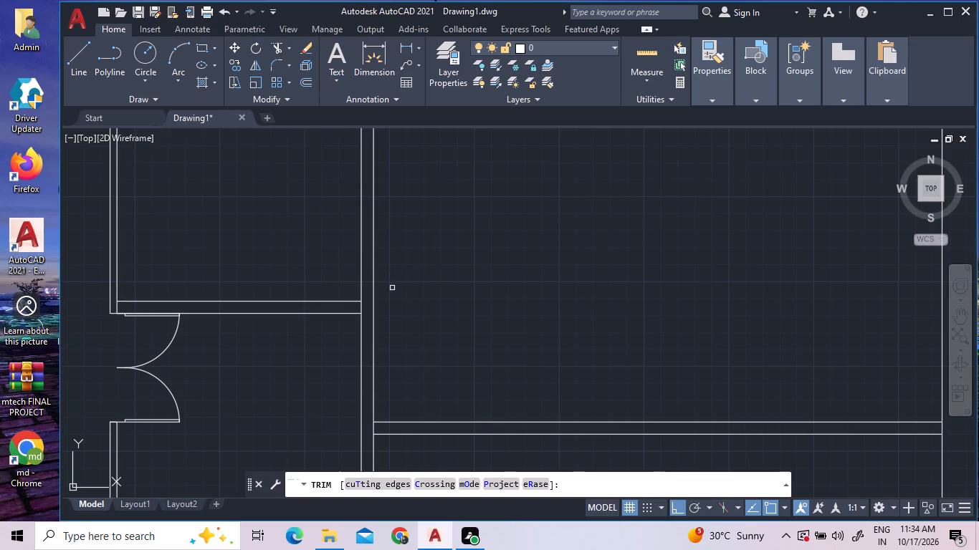
{"action": "left_click", "coordinate": [360, 309]}
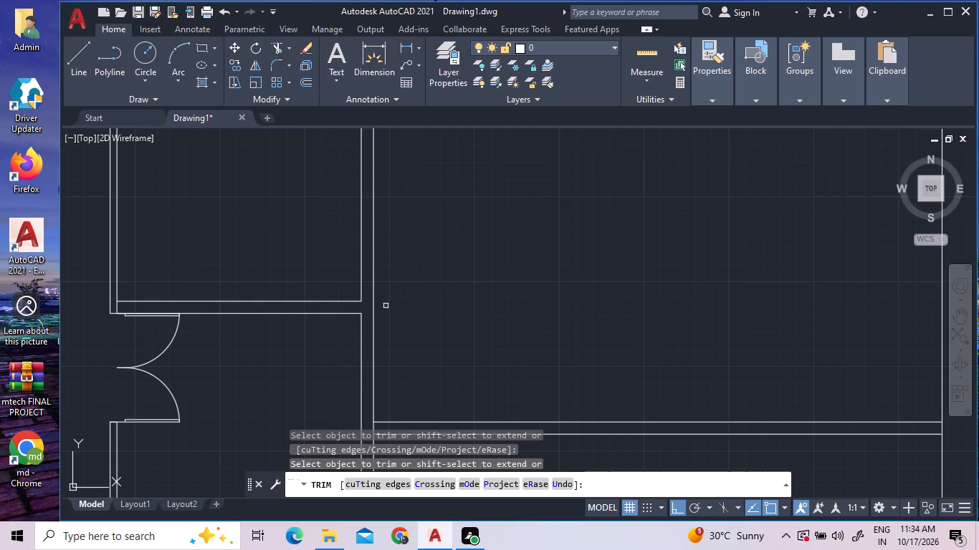
{"action": "right_click", "coordinate": [386, 306]}
{"action": "left_click", "coordinate": [431, 309]}
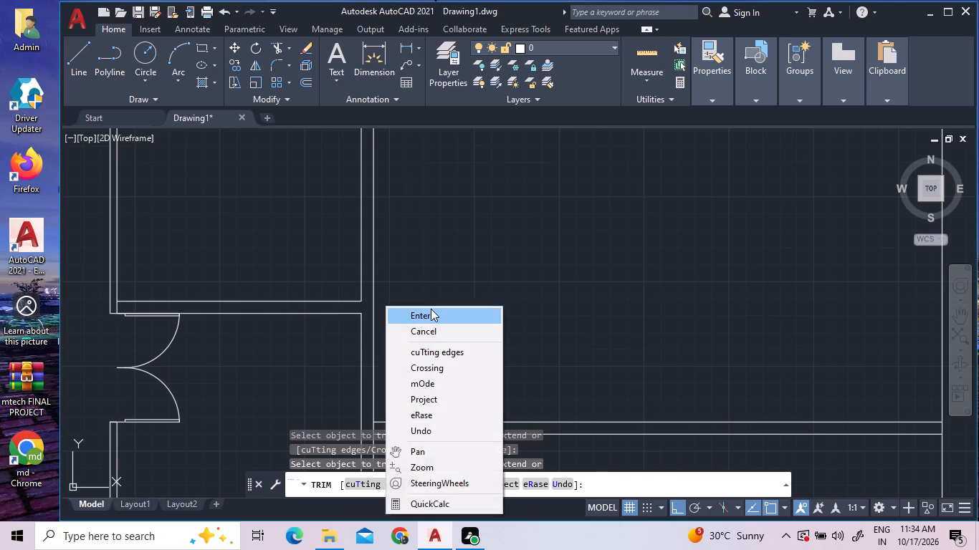
Erase the two pairs of horizontal wall lines running from the room's opposite wall to the long vertical line beyond it.
{"action": "scroll", "coordinate": [326, 301], "scroll_direction": "down", "scroll_amount": 2}
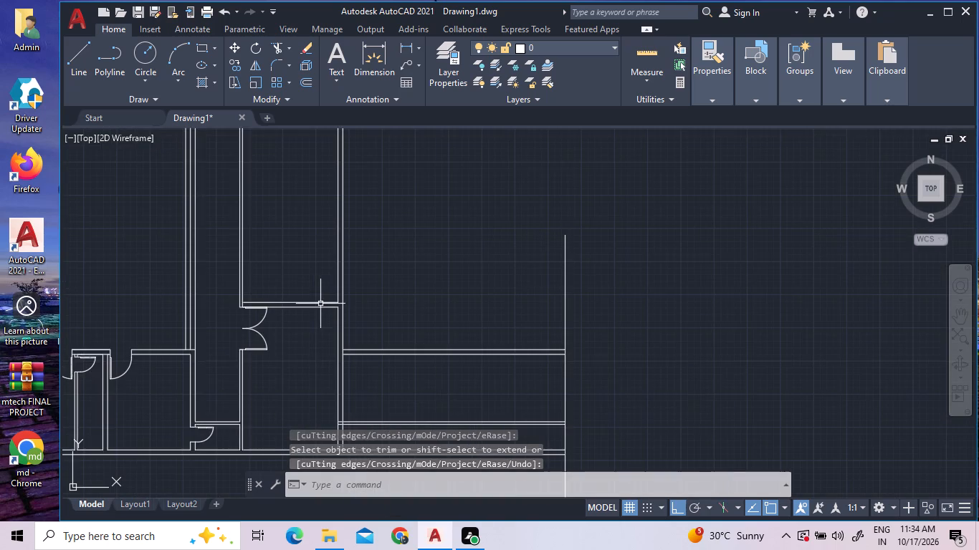
{"action": "scroll", "coordinate": [314, 369], "scroll_direction": "down", "scroll_amount": 2}
{"action": "scroll", "coordinate": [300, 407], "scroll_direction": "up", "scroll_amount": 2}
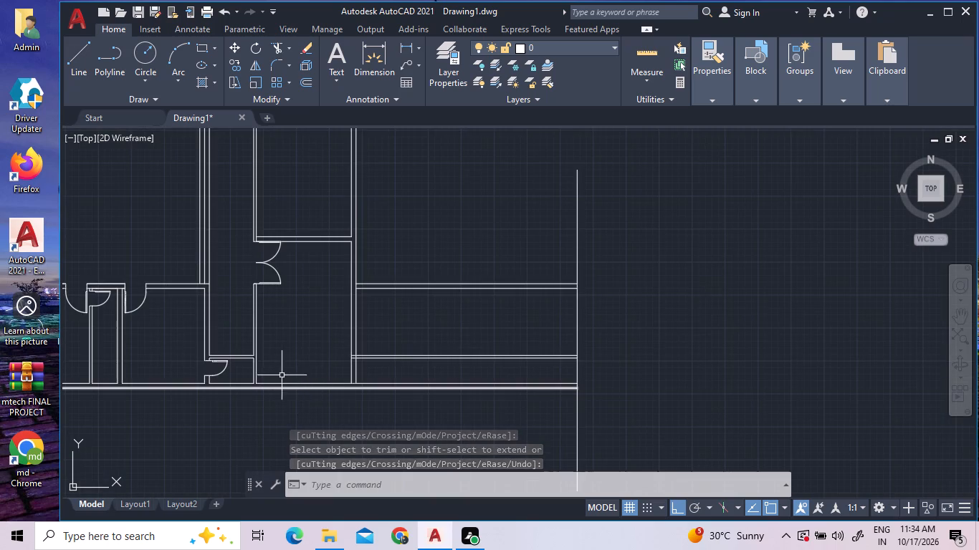
{"action": "left_click_drag", "start_coordinate": [396, 369], "coordinate": [396, 357]}
{"action": "left_click", "coordinate": [391, 243]}
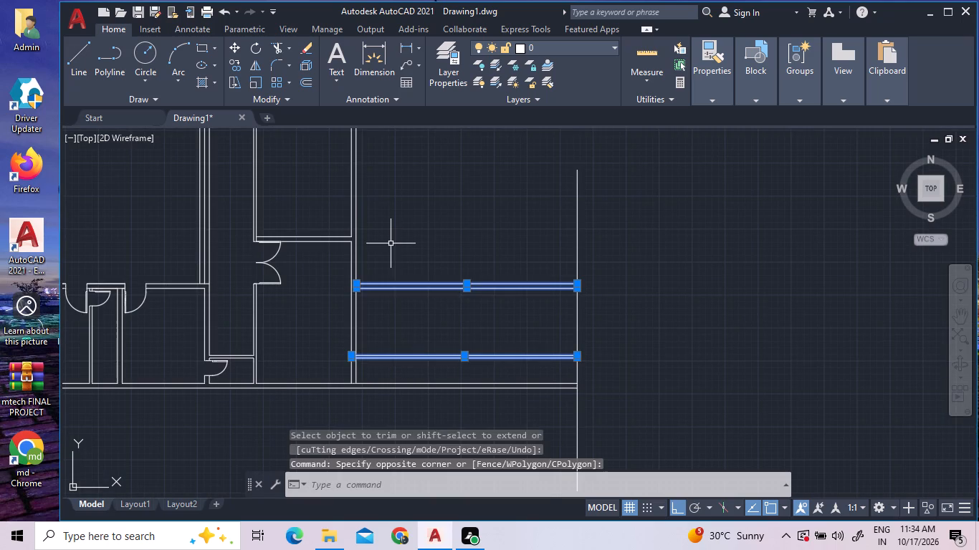
{"action": "right_click", "coordinate": [391, 243]}
{"action": "left_click", "coordinate": [446, 286]}
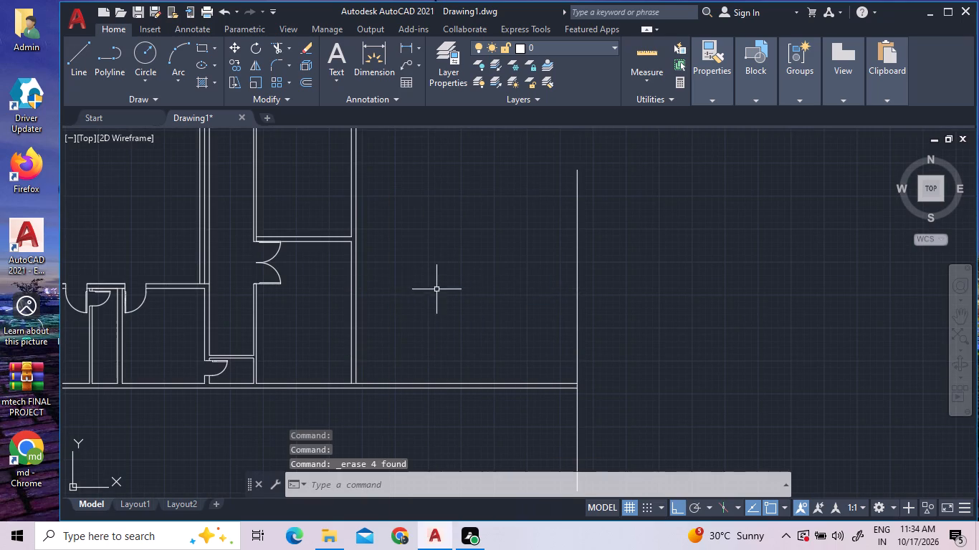
Start a measurement around the double-door room and the cleared area beside it.
{"action": "scroll", "coordinate": [370, 285], "scroll_direction": "up", "scroll_amount": 4}
{"action": "scroll", "coordinate": [361, 293], "scroll_direction": "down", "scroll_amount": 5}
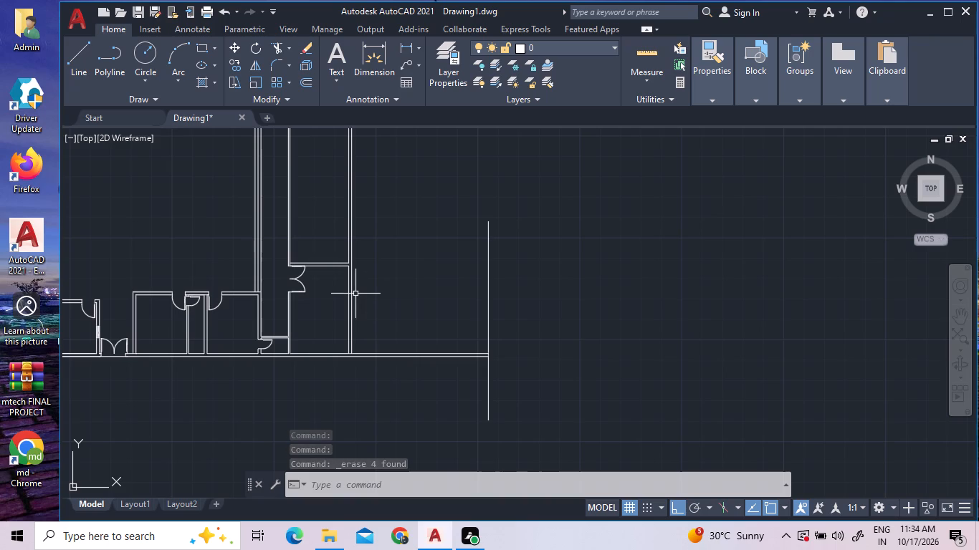
{"action": "scroll", "coordinate": [341, 329], "scroll_direction": "up", "scroll_amount": 1}
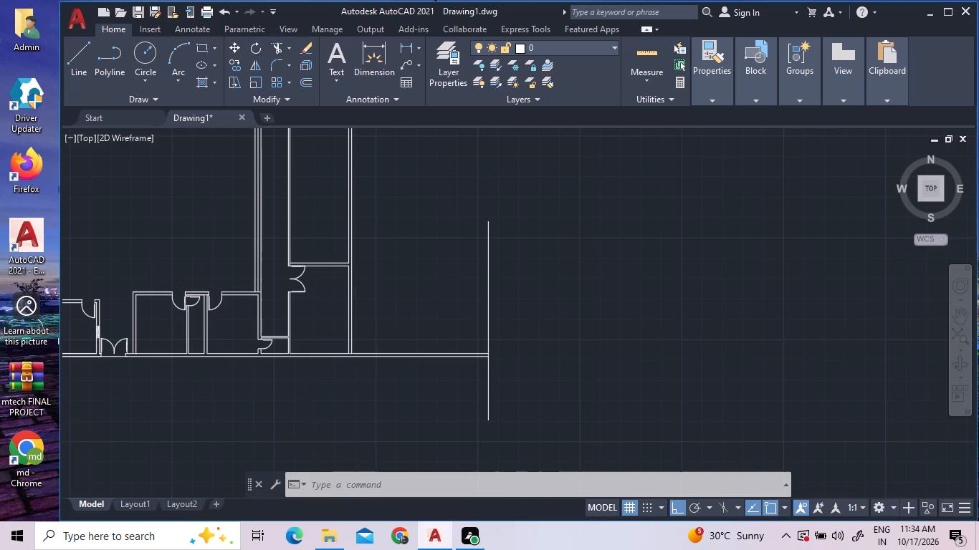
{"action": "scroll", "coordinate": [341, 329], "scroll_direction": "up", "scroll_amount": 1}
{"action": "left_click", "coordinate": [654, 56]}
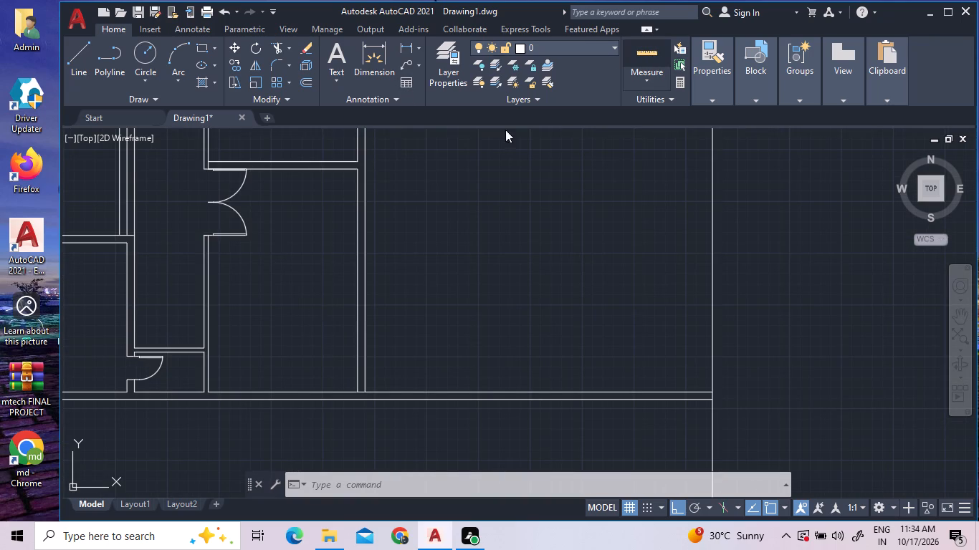
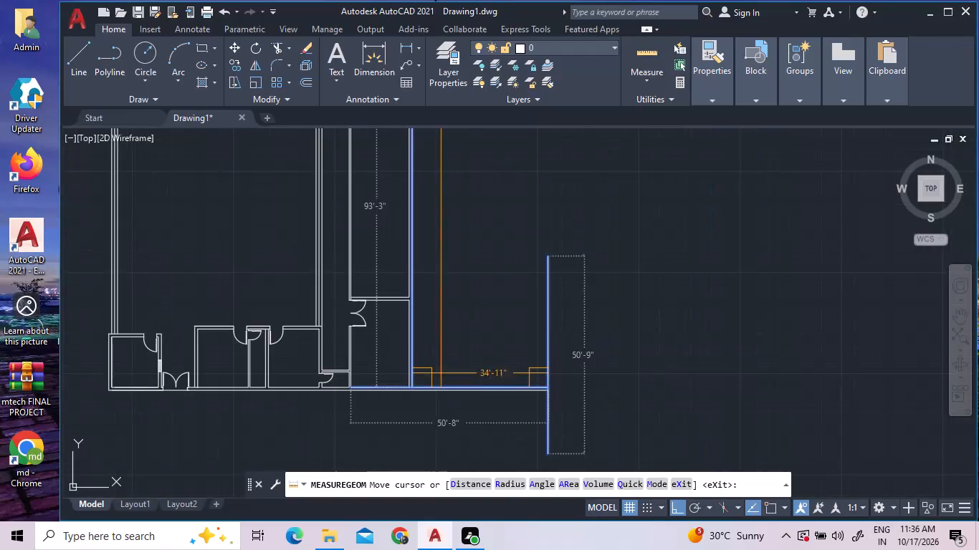
Measure the double-door room's inner width and height.
{"action": "scroll", "coordinate": [345, 349], "scroll_direction": "up", "scroll_amount": 2}
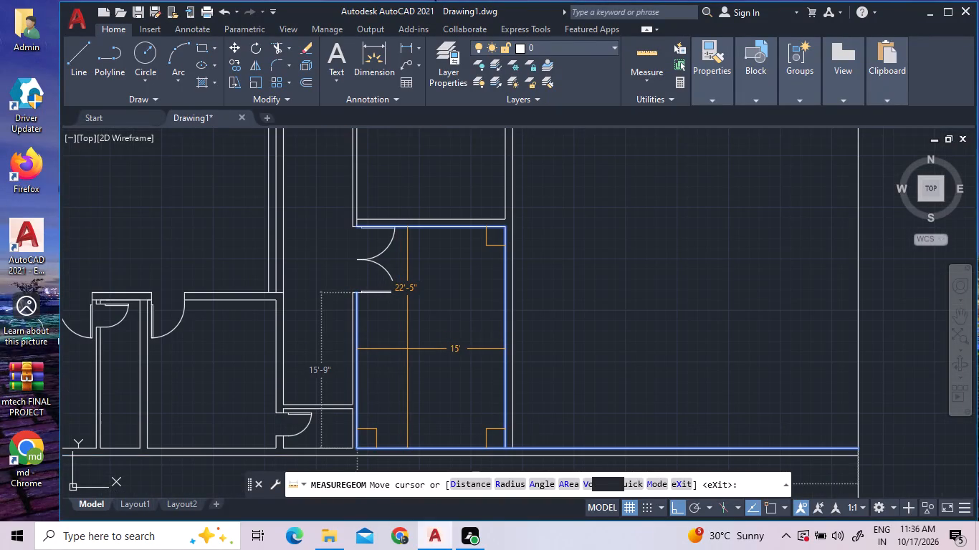
{"action": "right_click", "coordinate": [407, 349]}
{"action": "left_click", "coordinate": [444, 85]}
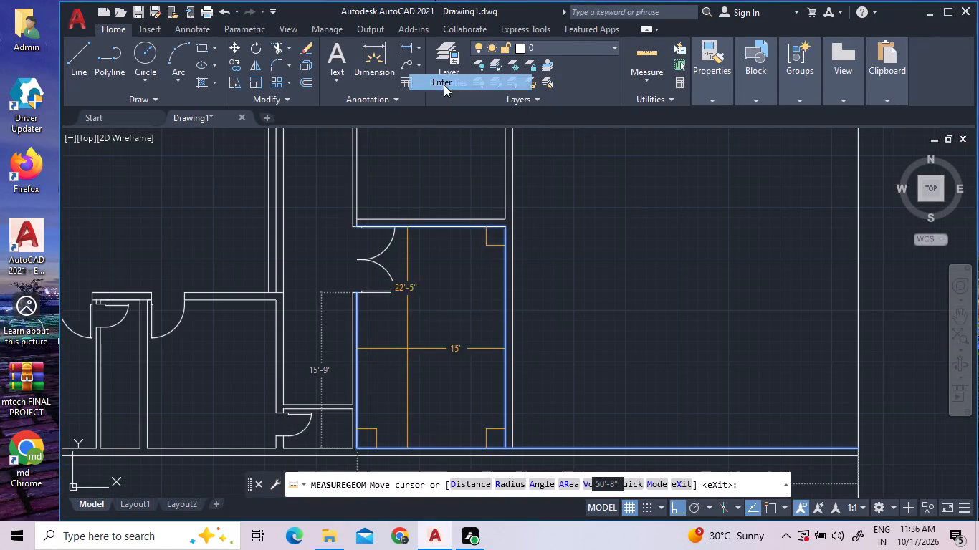
Trim the lower outer wall's inner face between the two faces of the wall opposite the double door.
{"action": "scroll", "coordinate": [553, 288], "scroll_direction": "down", "scroll_amount": 2}
{"action": "scroll", "coordinate": [519, 345], "scroll_direction": "up", "scroll_amount": 2}
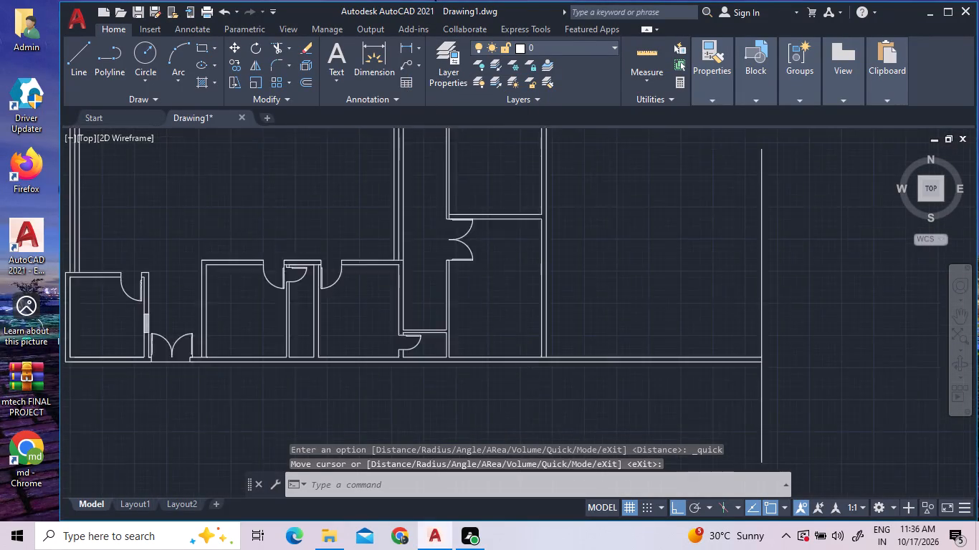
{"action": "scroll", "coordinate": [519, 343], "scroll_direction": "up", "scroll_amount": 1}
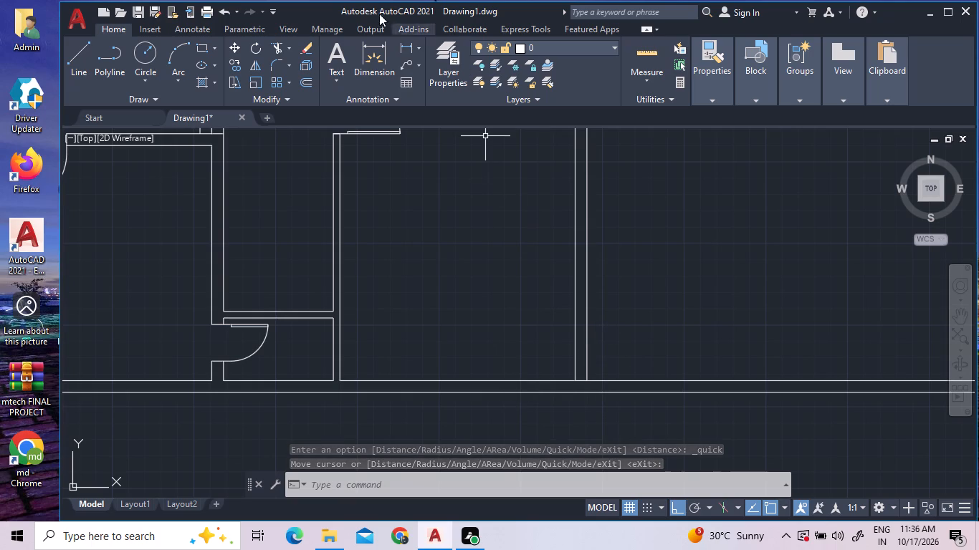
{"action": "double_click", "coordinate": [285, 54]}
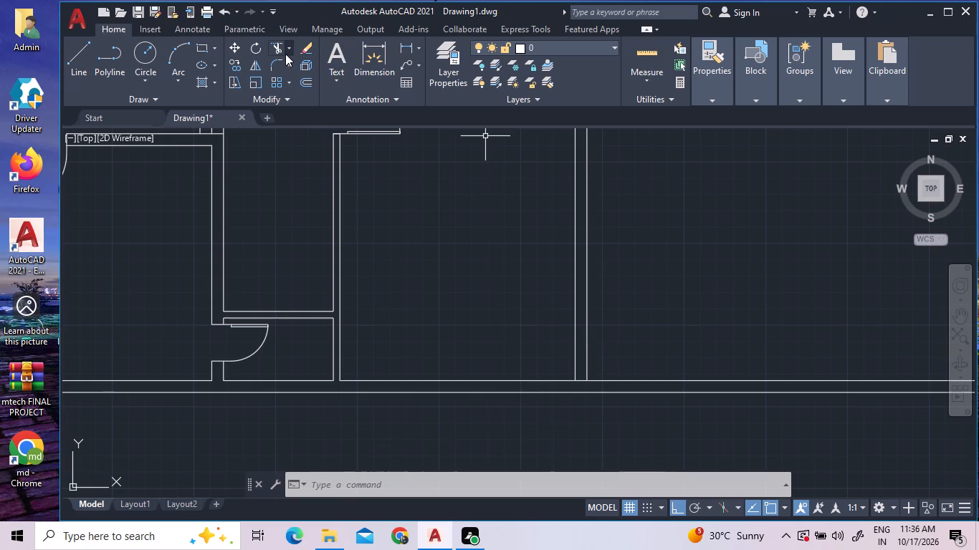
{"action": "left_click", "coordinate": [278, 49]}
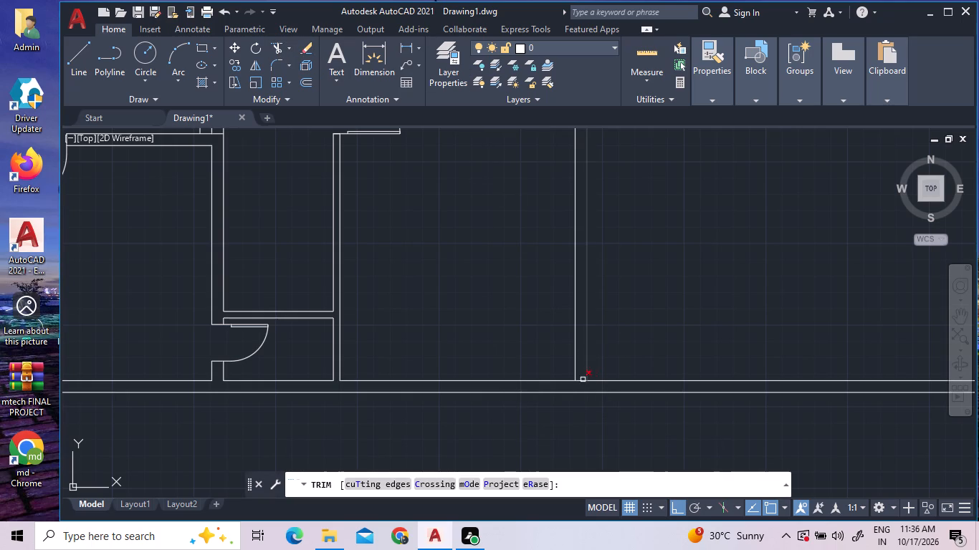
{"action": "left_click", "coordinate": [582, 379]}
{"action": "right_click", "coordinate": [615, 357]}
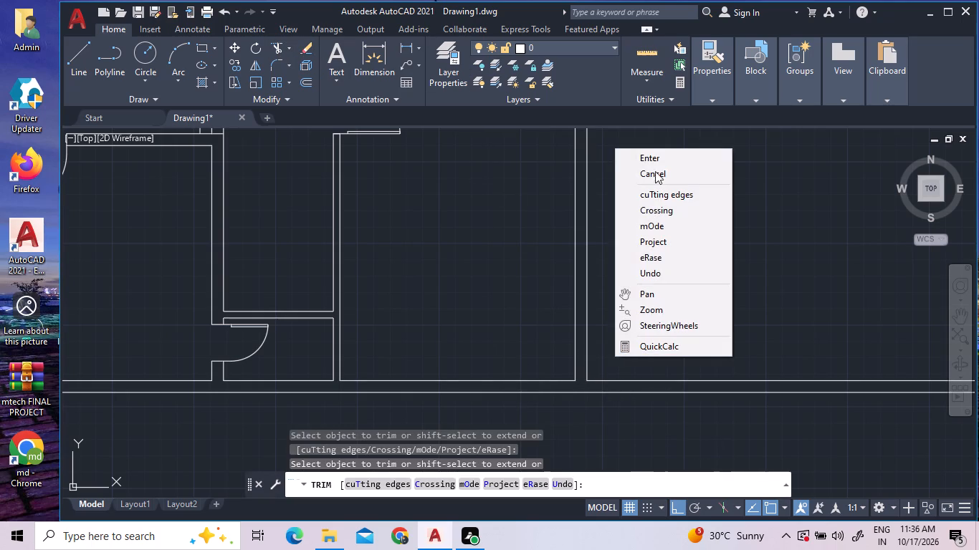
{"action": "left_click", "coordinate": [653, 156]}
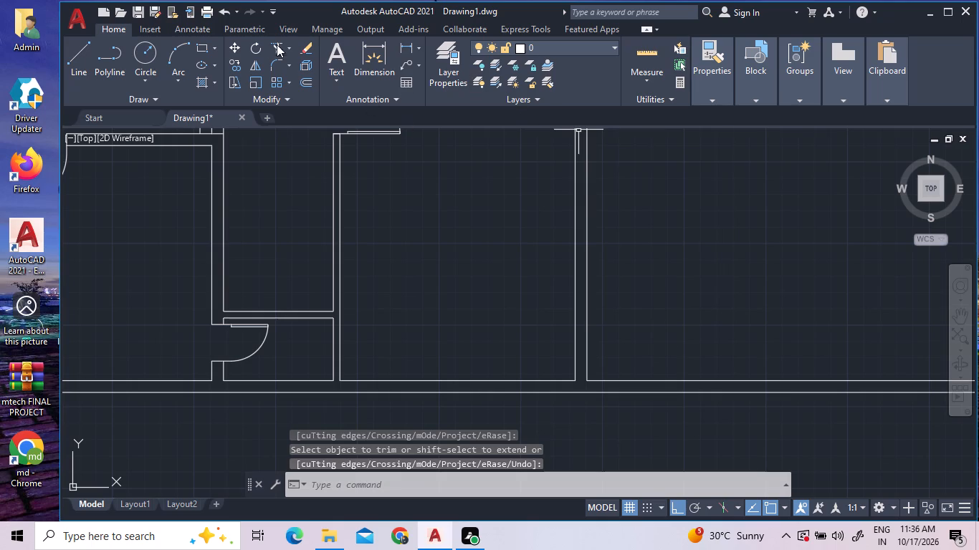
Extend the outer face of the wall opposite the double door down to the lower wall's outer line.
{"action": "left_click", "coordinate": [292, 47]}
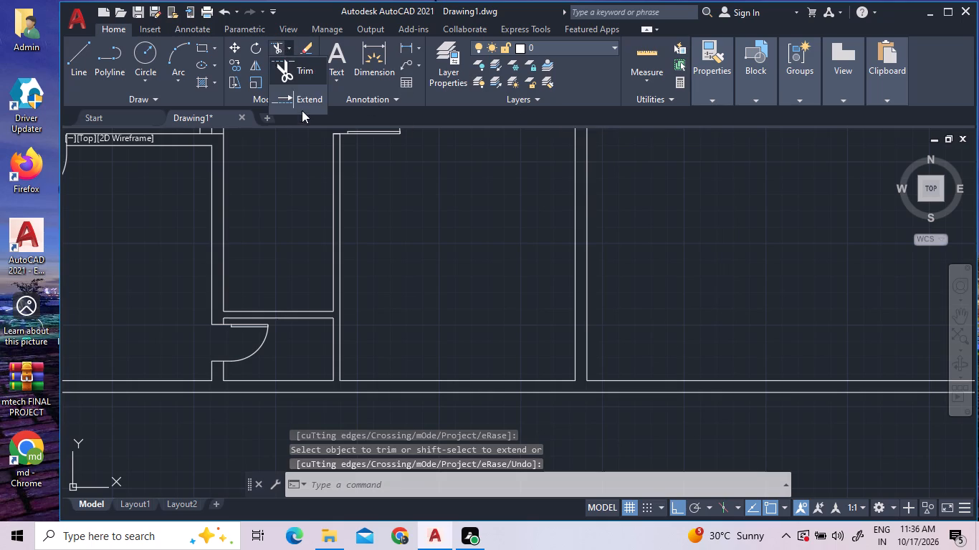
{"action": "left_click", "coordinate": [304, 102]}
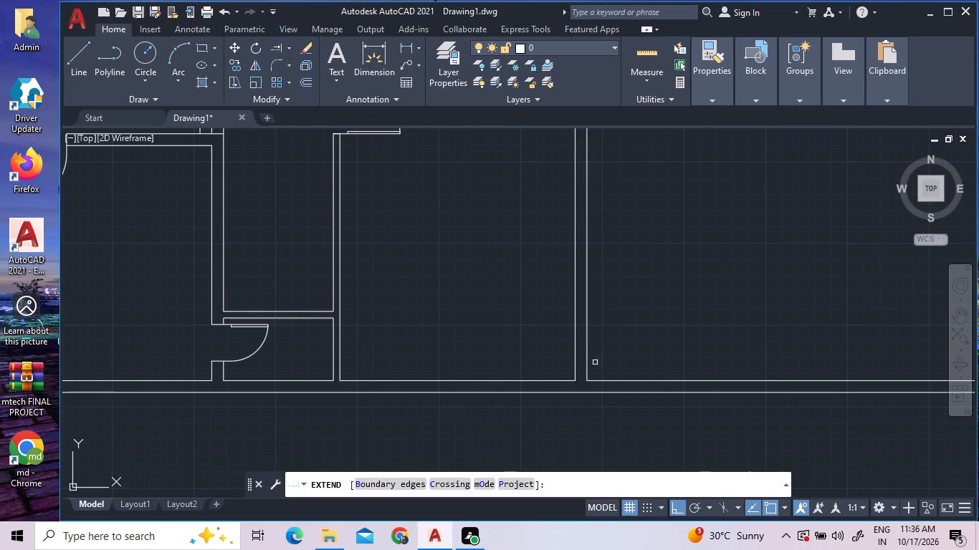
{"action": "left_click", "coordinate": [587, 361]}
{"action": "right_click", "coordinate": [662, 349]}
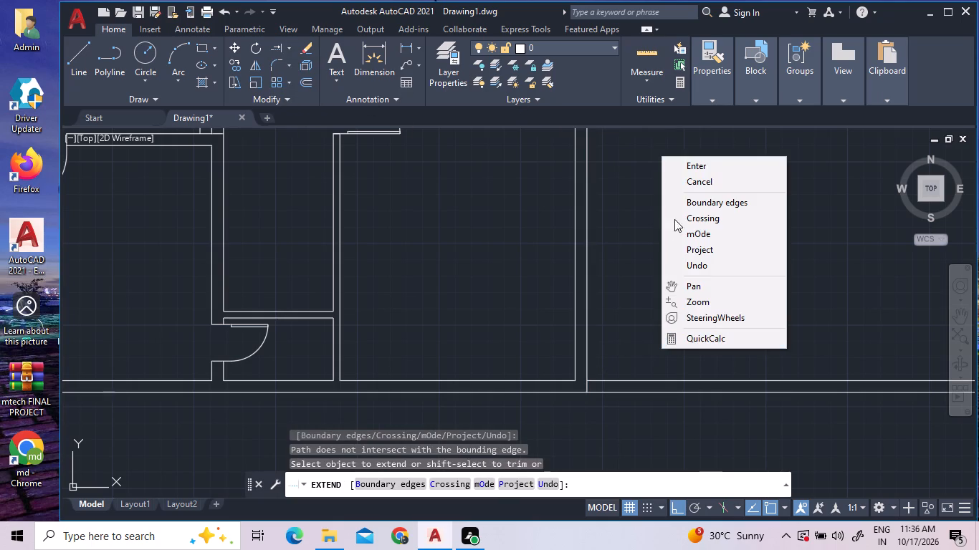
{"action": "left_click", "coordinate": [680, 166]}
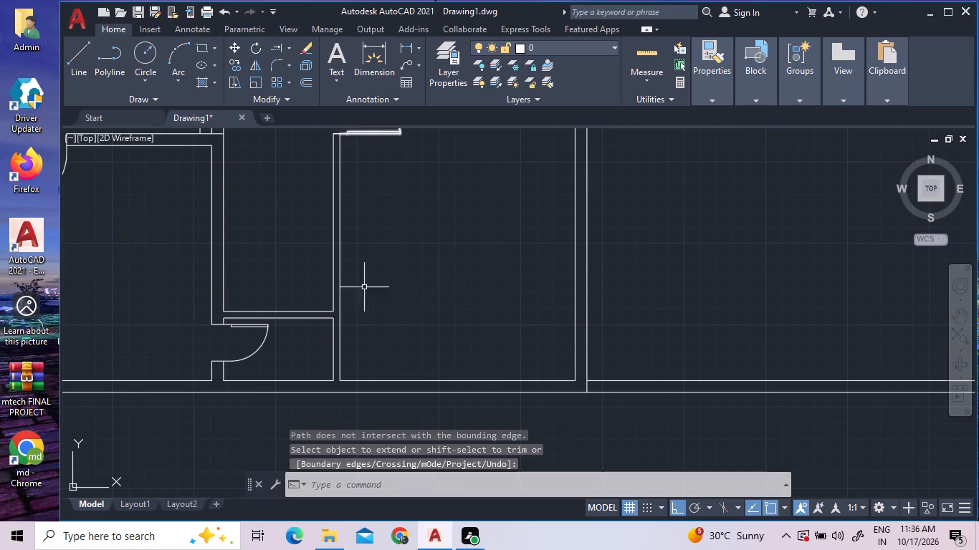
Offset the lower wall's inner face 4' upward into the double-door room as the first partition's lower face.
{"action": "left_click", "coordinate": [293, 47]}
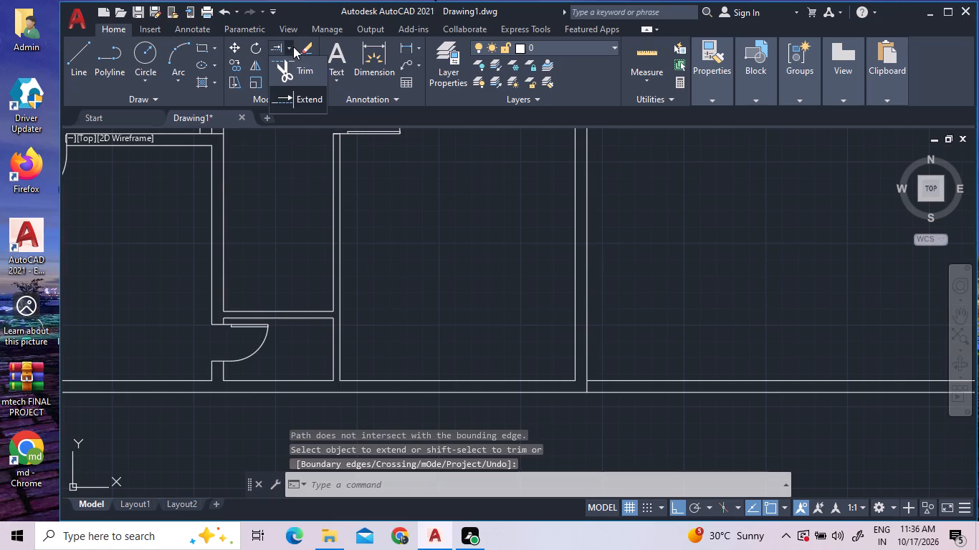
{"action": "left_click", "coordinate": [314, 78]}
{"action": "left_click", "coordinate": [314, 78]}
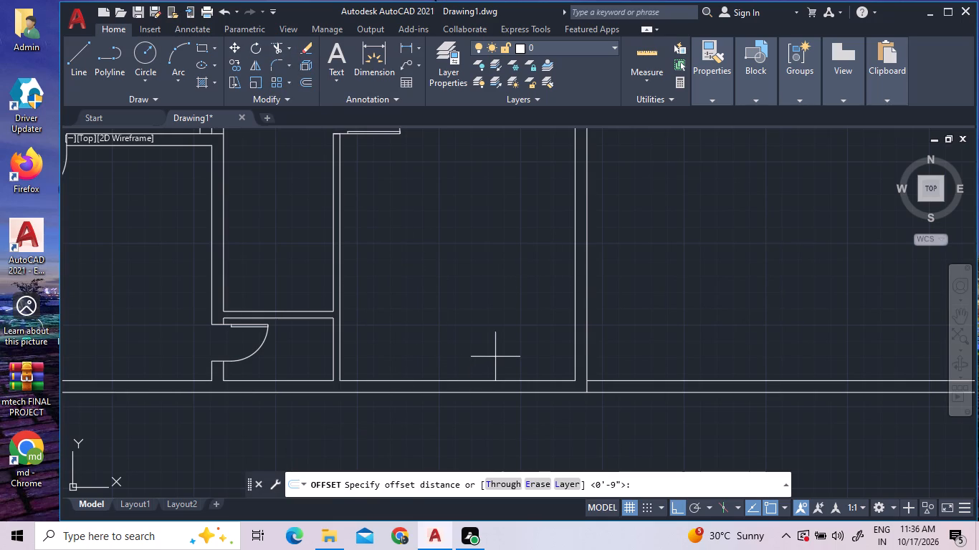
{"action": "type", "text": "4'"}
{"action": "key", "text": "Return"}
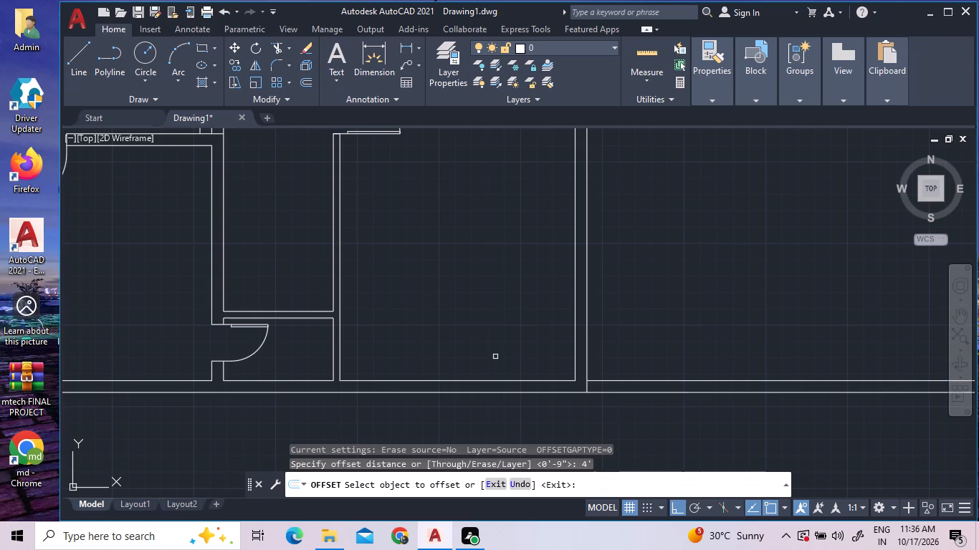
{"action": "left_click", "coordinate": [497, 378]}
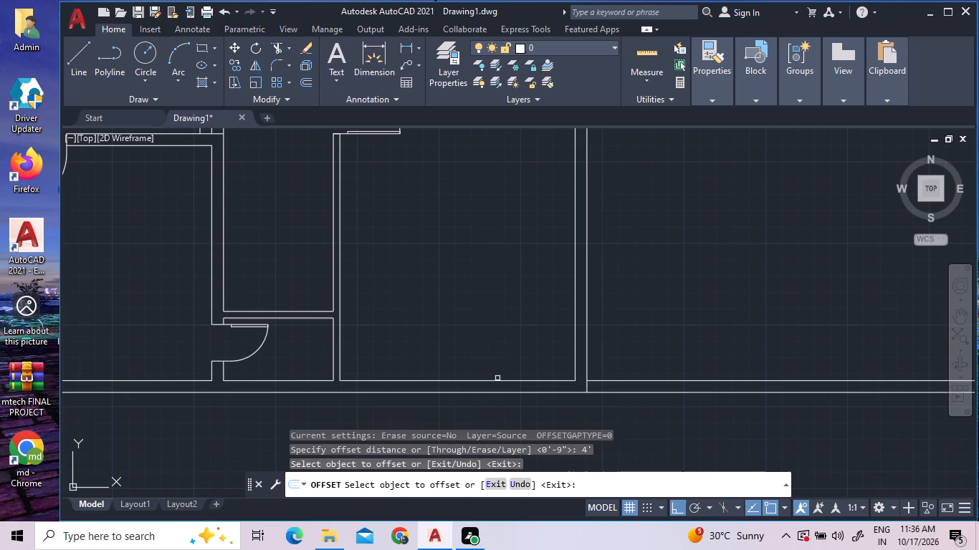
{"action": "left_click", "coordinate": [497, 380]}
{"action": "left_click", "coordinate": [484, 287]}
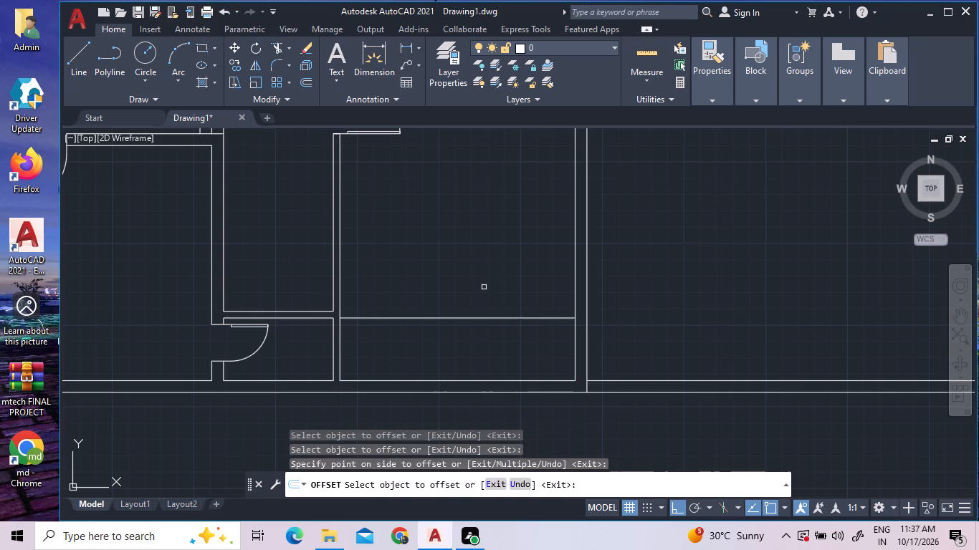
Offset the new horizontal line 5" upward as the first partition's second face.
{"action": "left_click", "coordinate": [310, 83]}
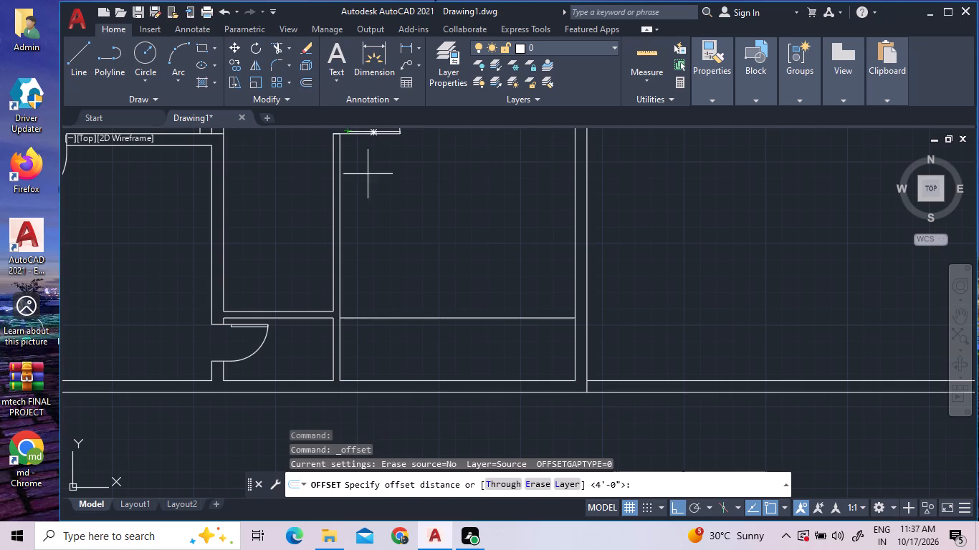
{"action": "type", "text": "5\""}
{"action": "key", "text": "Return"}
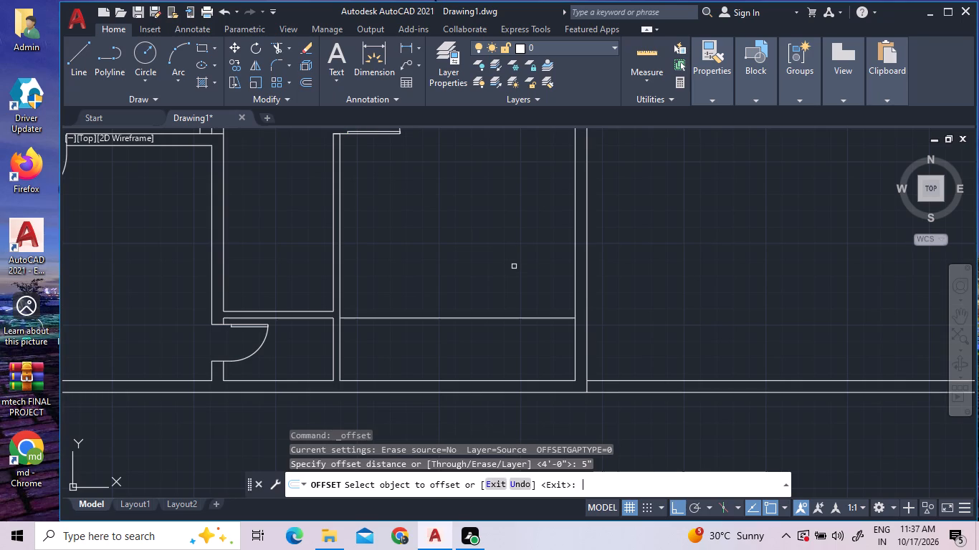
{"action": "left_click", "coordinate": [500, 318]}
{"action": "left_click", "coordinate": [496, 285]}
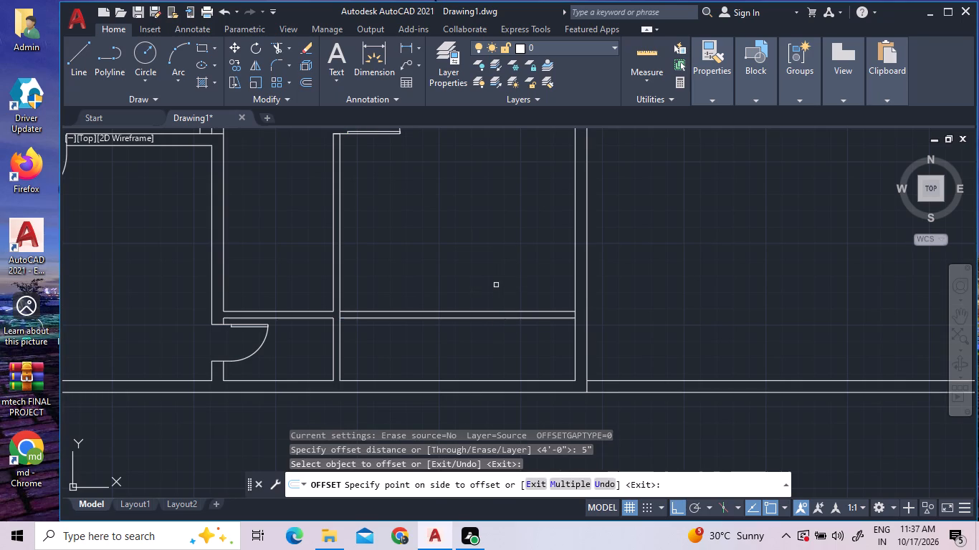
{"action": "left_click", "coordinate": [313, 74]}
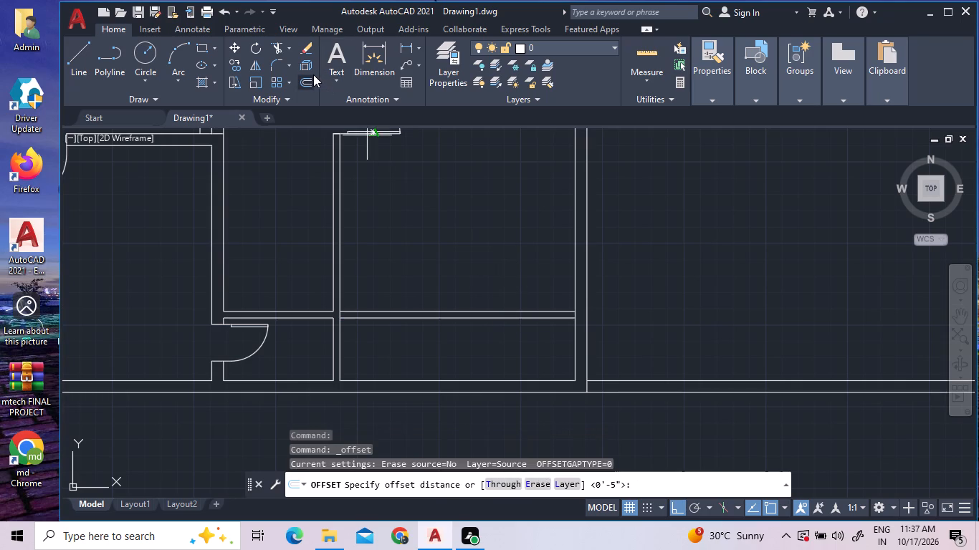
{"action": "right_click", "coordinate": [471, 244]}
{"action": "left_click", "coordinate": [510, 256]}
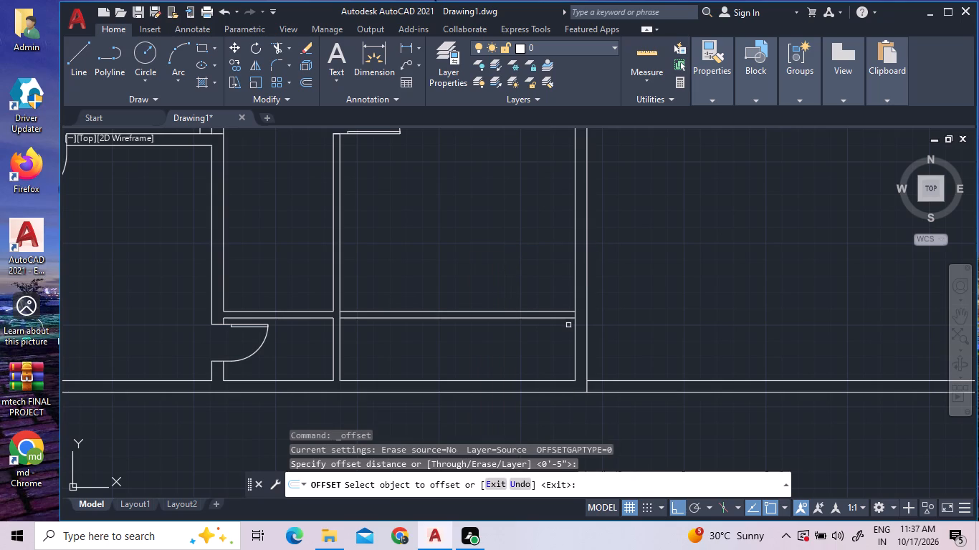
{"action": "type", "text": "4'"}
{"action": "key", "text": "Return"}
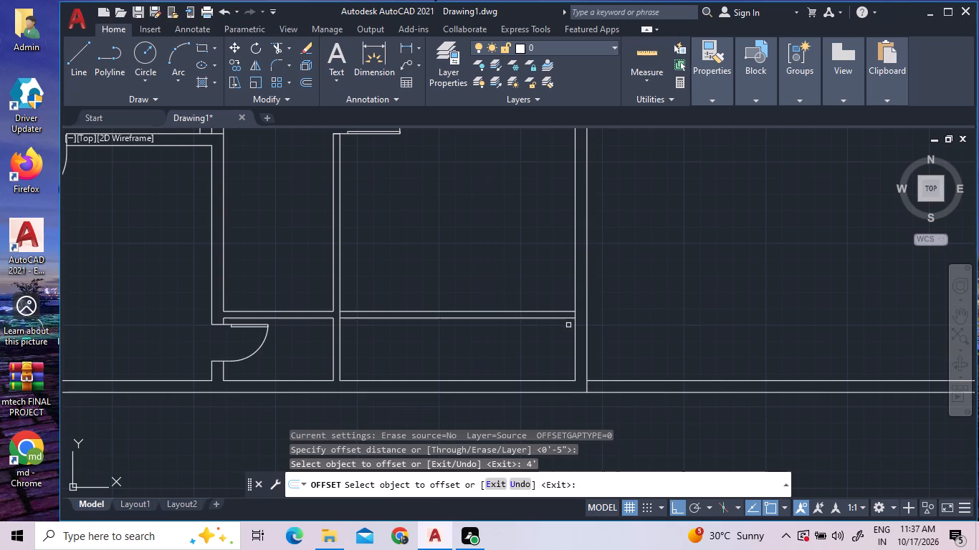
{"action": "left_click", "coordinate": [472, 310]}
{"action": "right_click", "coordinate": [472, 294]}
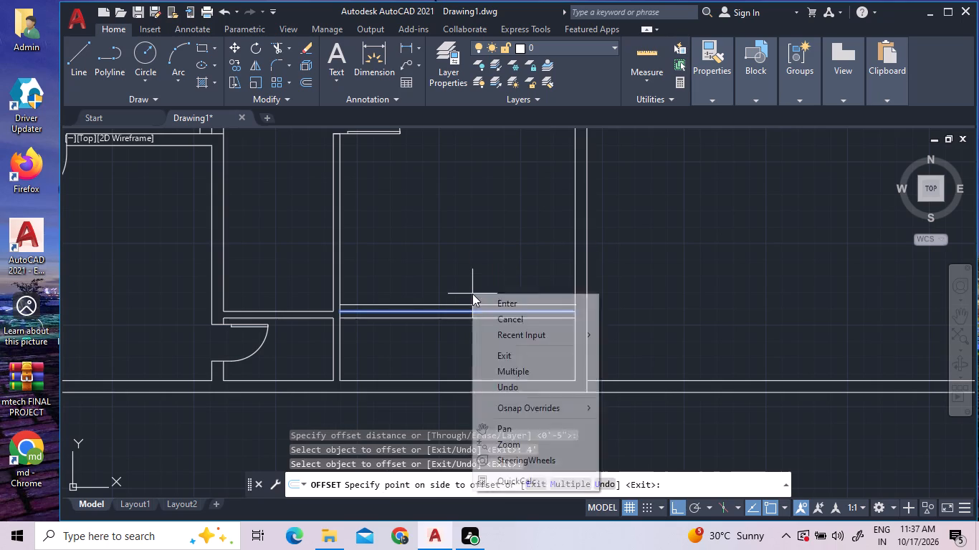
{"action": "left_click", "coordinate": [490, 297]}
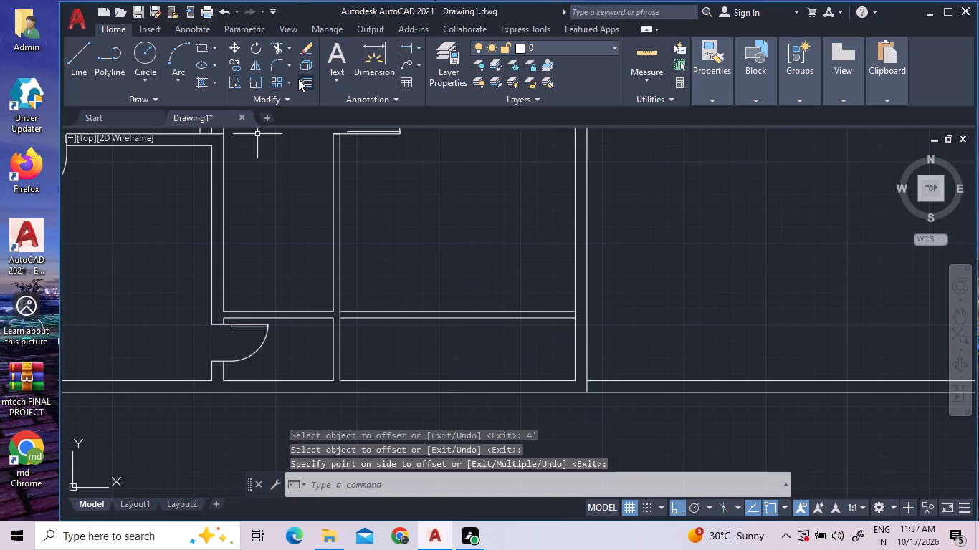
Offset the first partition's upper face 4' upward as the second partition's lower face.
{"action": "left_click", "coordinate": [299, 79]}
{"action": "type", "text": "4'"}
{"action": "key", "text": "Return"}
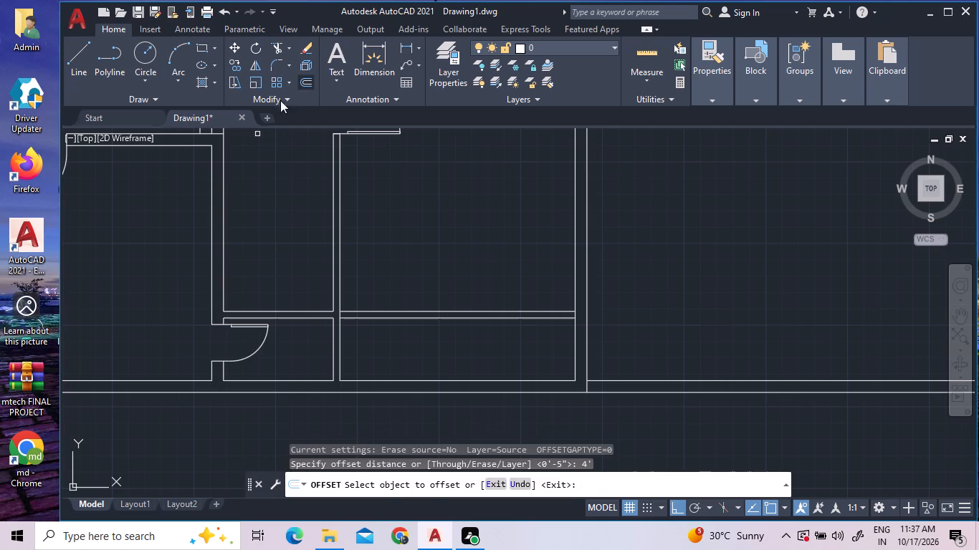
{"action": "left_click", "coordinate": [469, 310]}
{"action": "double_click", "coordinate": [489, 208]}
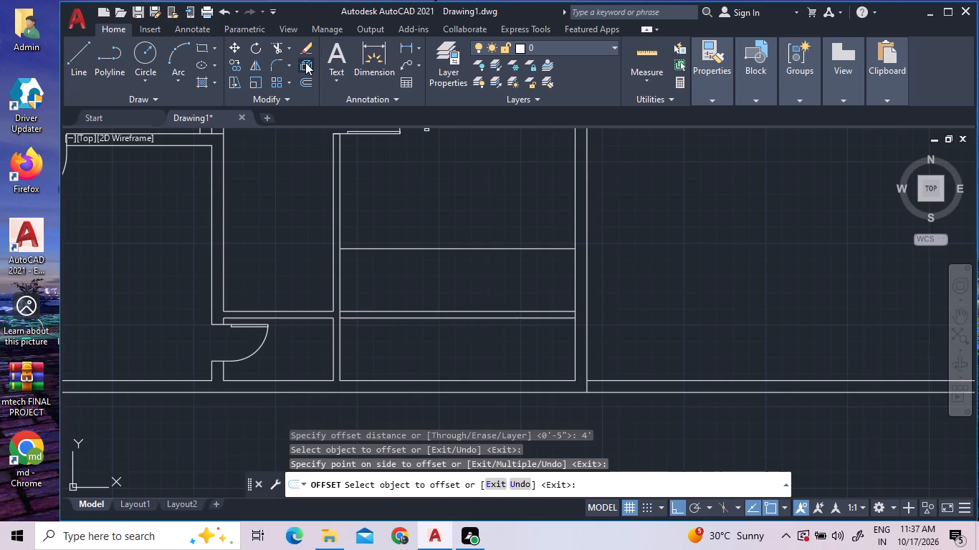
Offset the second partition's lower face 5" upward as its other face.
{"action": "double_click", "coordinate": [314, 77]}
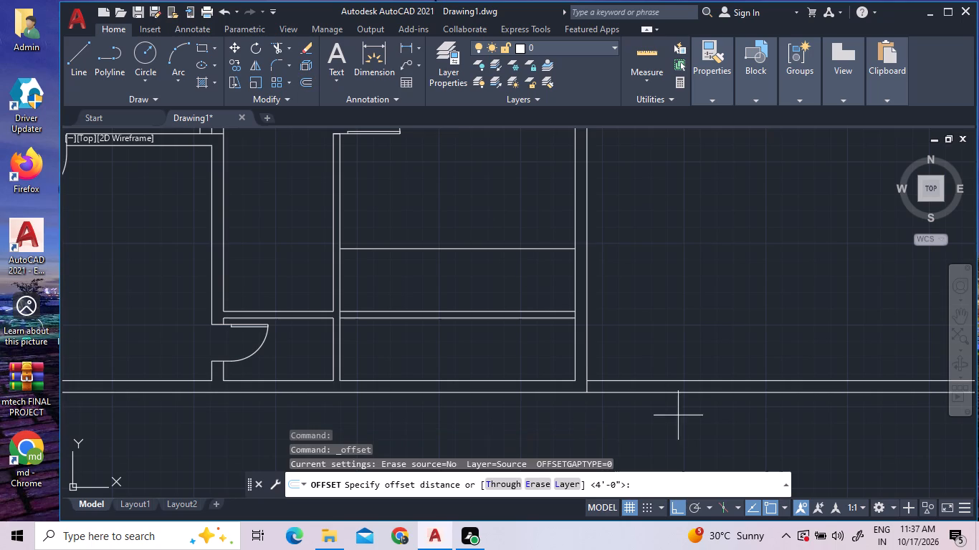
{"action": "key", "text": "5"}
{"action": "key", "text": "shift+quotedbl"}
{"action": "key", "text": "Return"}
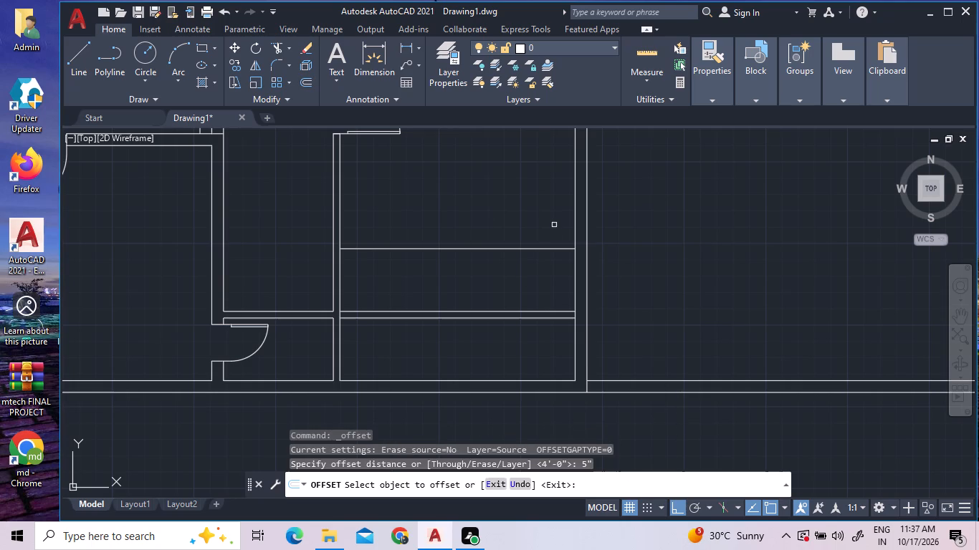
{"action": "left_click", "coordinate": [549, 249]}
{"action": "left_click", "coordinate": [544, 228]}
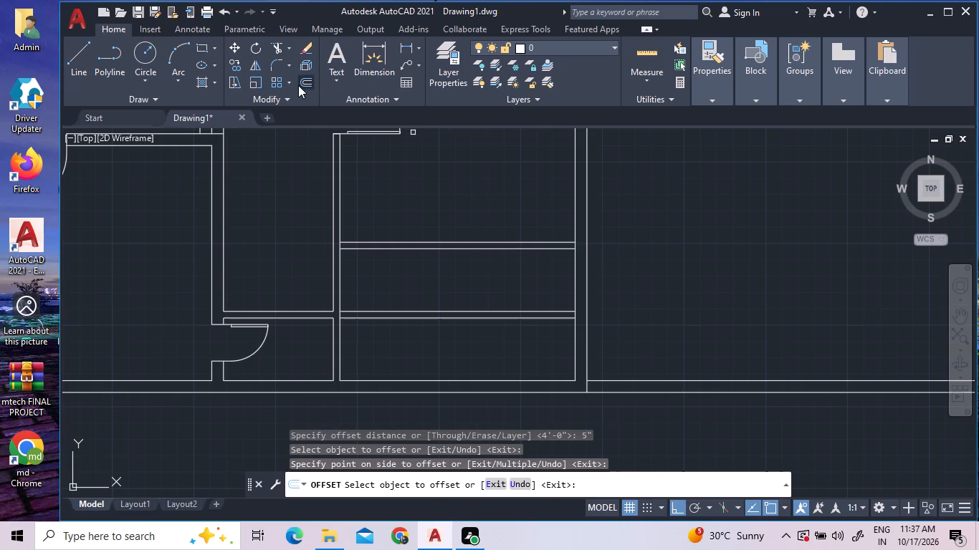
Offset the second partition's upper face 4' upward, toward the double door, as the third partition's lower face.
{"action": "left_click", "coordinate": [302, 79]}
{"action": "scroll", "coordinate": [446, 238], "scroll_direction": "down", "scroll_amount": 2}
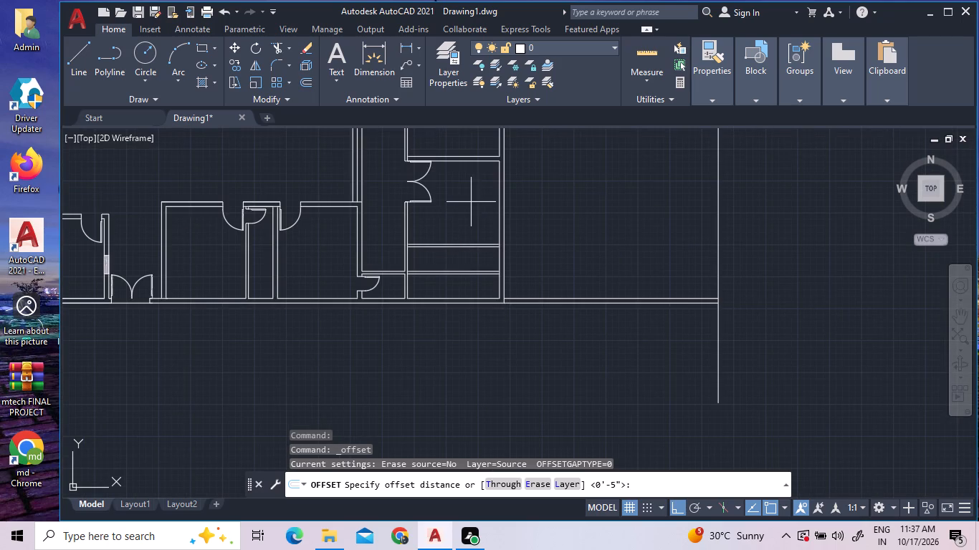
{"action": "scroll", "coordinate": [471, 202], "scroll_direction": "up", "scroll_amount": 2}
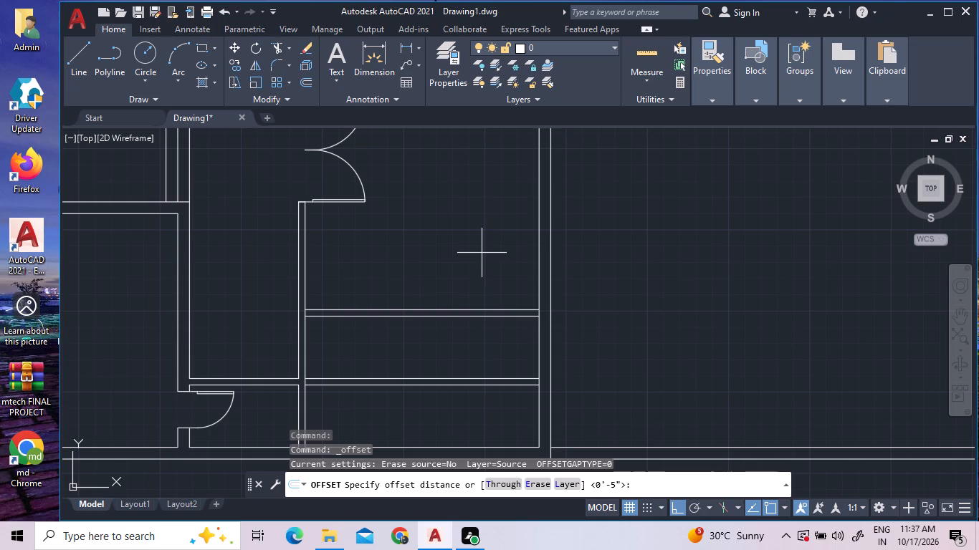
{"action": "type", "text": "4'"}
{"action": "key", "text": "Return"}
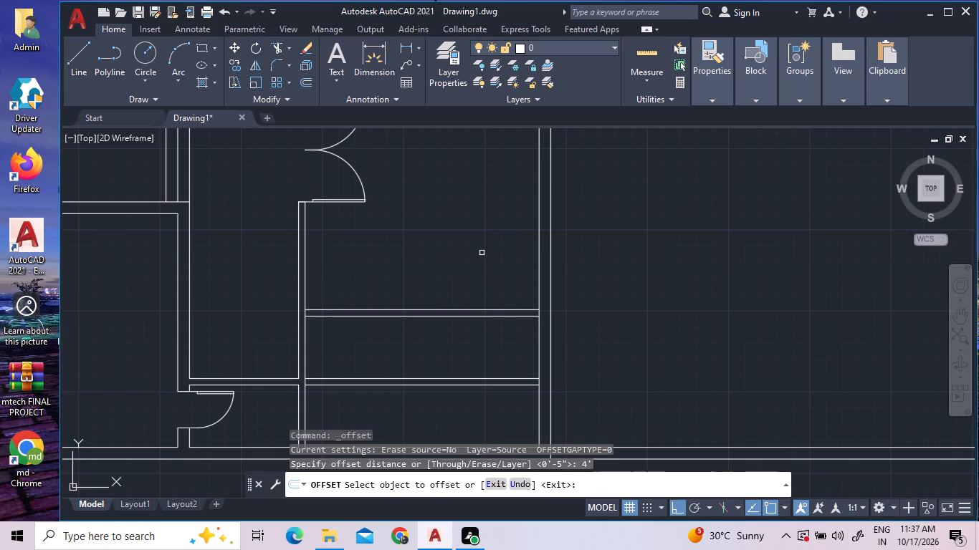
{"action": "left_click", "coordinate": [470, 309]}
{"action": "left_click", "coordinate": [466, 209]}
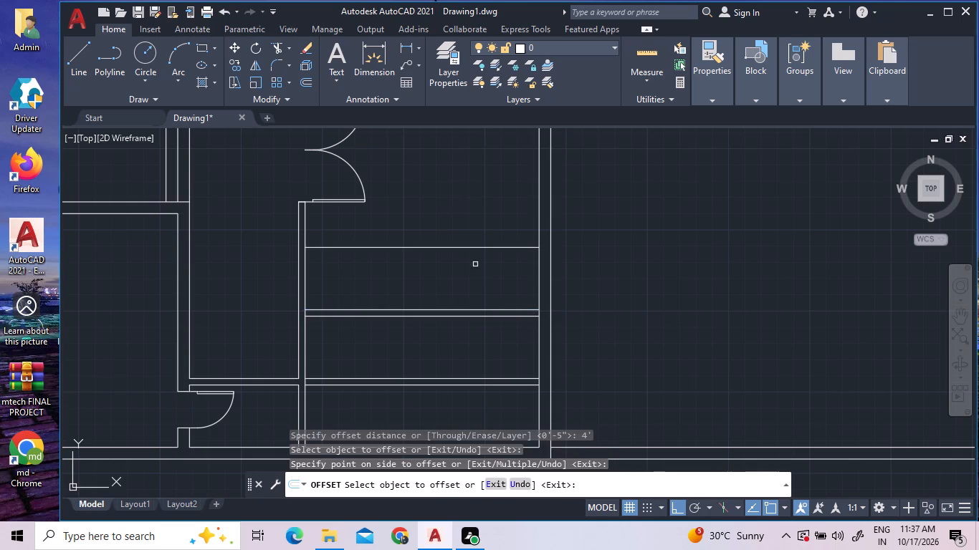
Offset the third partition's lower face 5" upward, toward the double door, as its other face.
{"action": "scroll", "coordinate": [475, 264], "scroll_direction": "down", "scroll_amount": 2}
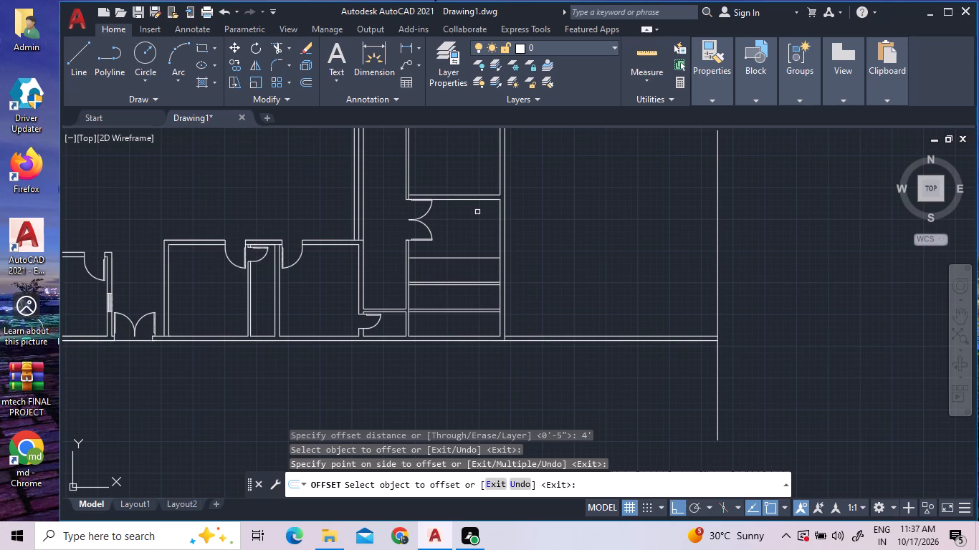
{"action": "left_click", "coordinate": [305, 77]}
{"action": "key", "text": "5"}
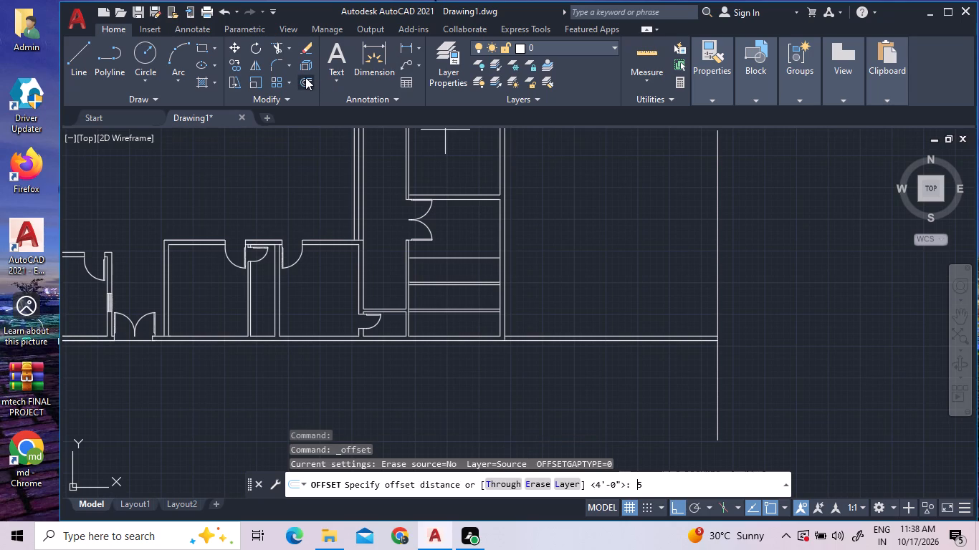
{"action": "key", "text": "shift+quotedbl"}
{"action": "key", "text": "Return"}
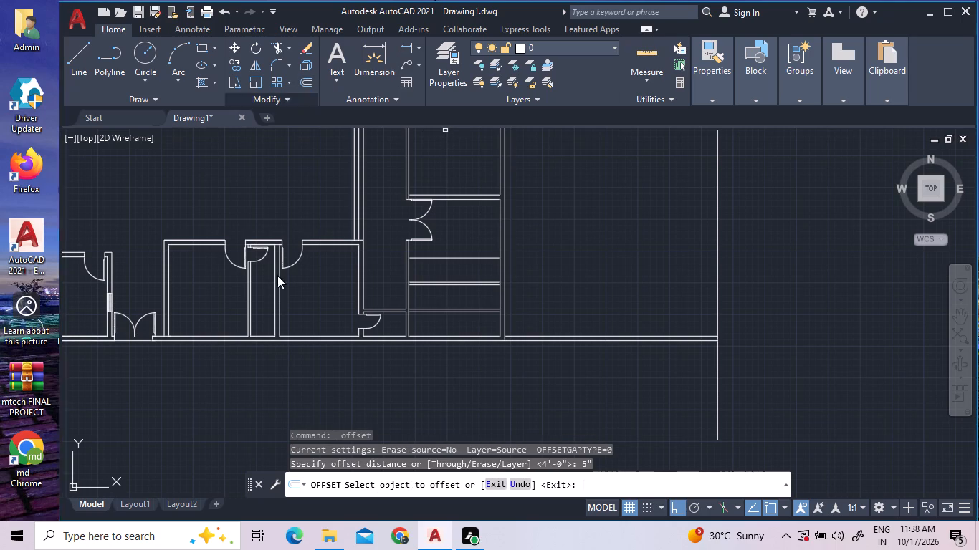
{"action": "left_click", "coordinate": [459, 257]}
{"action": "double_click", "coordinate": [459, 243]}
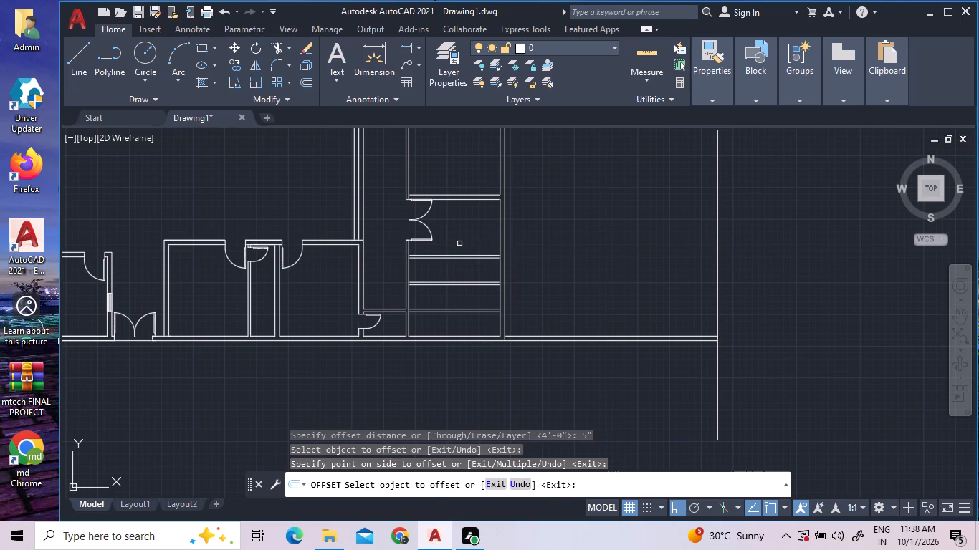
{"action": "scroll", "coordinate": [462, 238], "scroll_direction": "up", "scroll_amount": 1}
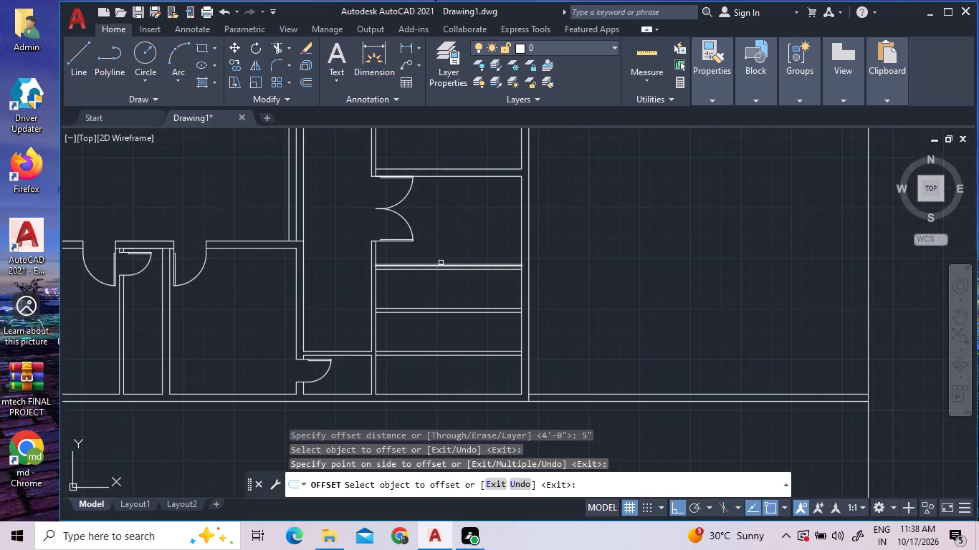
{"action": "right_click", "coordinate": [441, 246]}
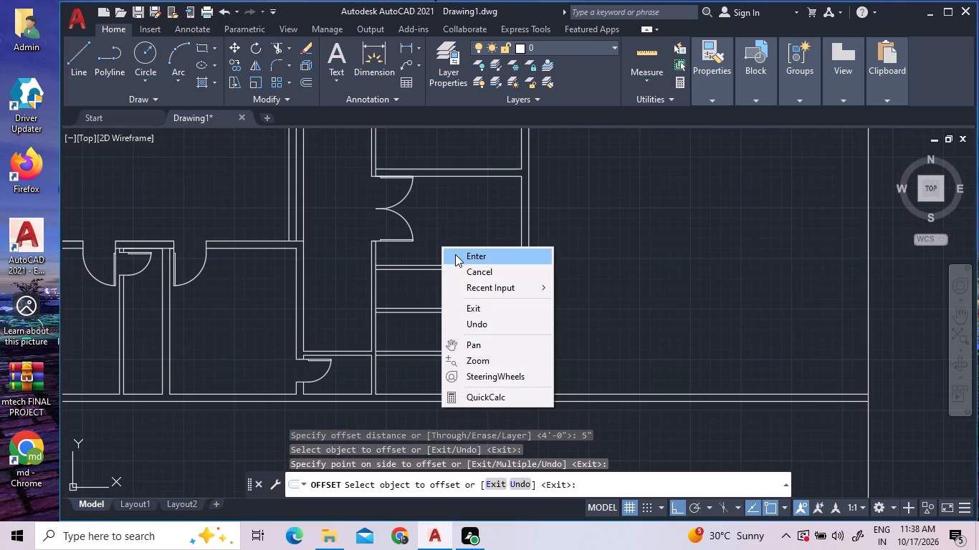
{"action": "left_click", "coordinate": [455, 254]}
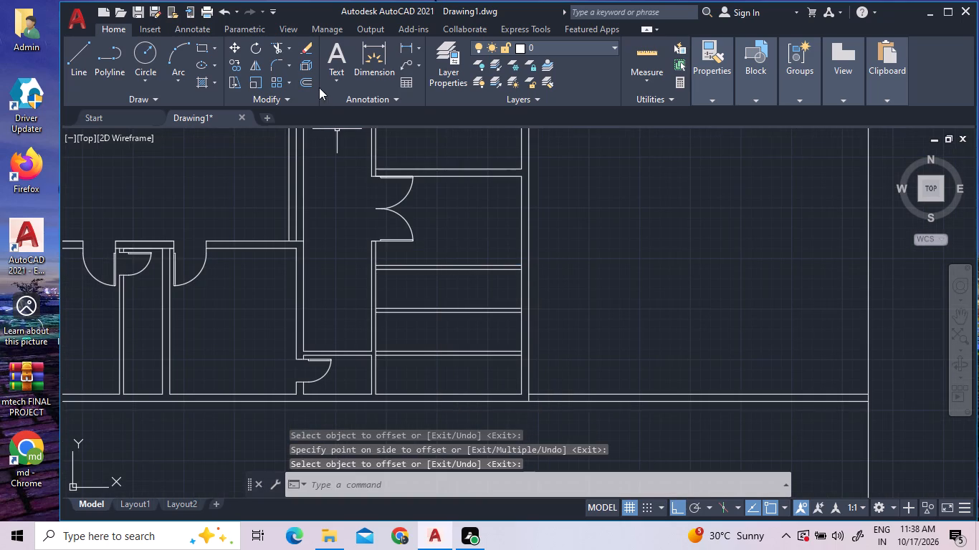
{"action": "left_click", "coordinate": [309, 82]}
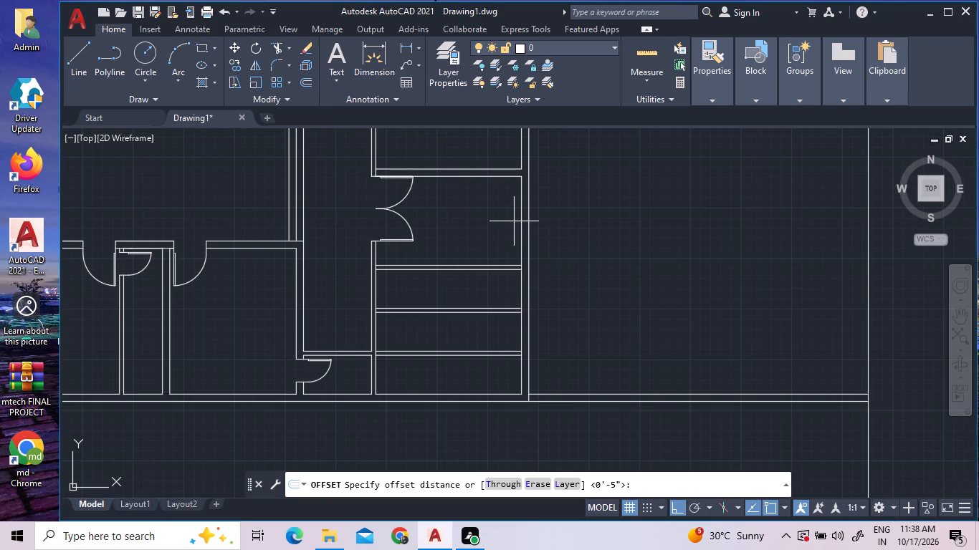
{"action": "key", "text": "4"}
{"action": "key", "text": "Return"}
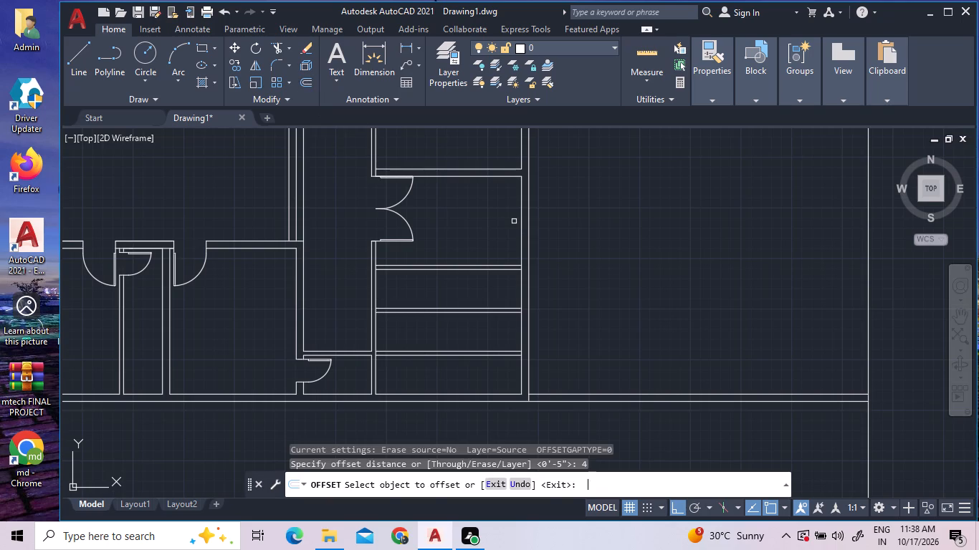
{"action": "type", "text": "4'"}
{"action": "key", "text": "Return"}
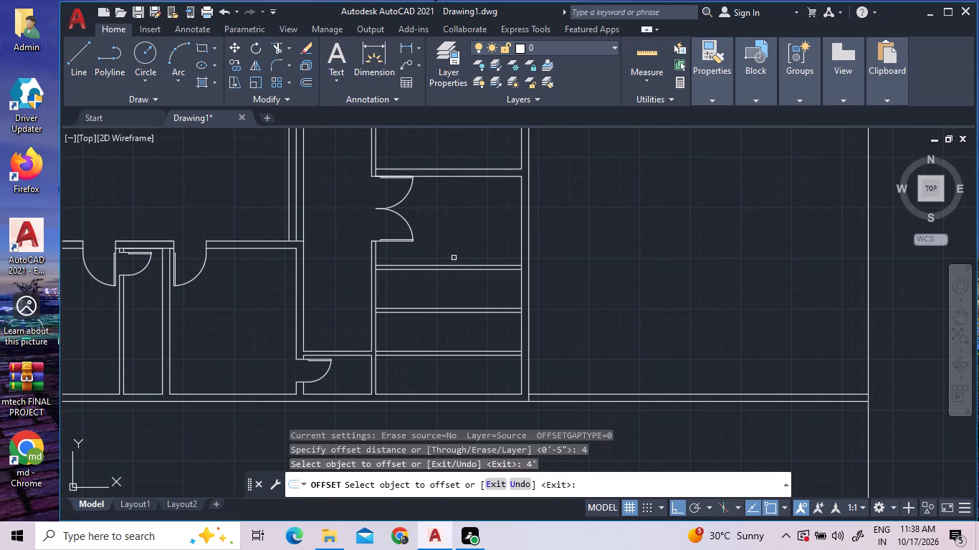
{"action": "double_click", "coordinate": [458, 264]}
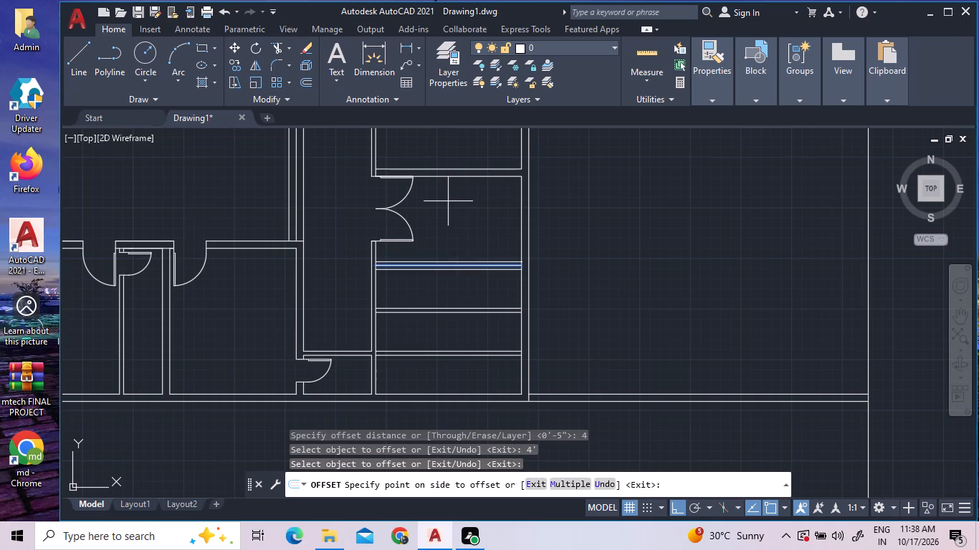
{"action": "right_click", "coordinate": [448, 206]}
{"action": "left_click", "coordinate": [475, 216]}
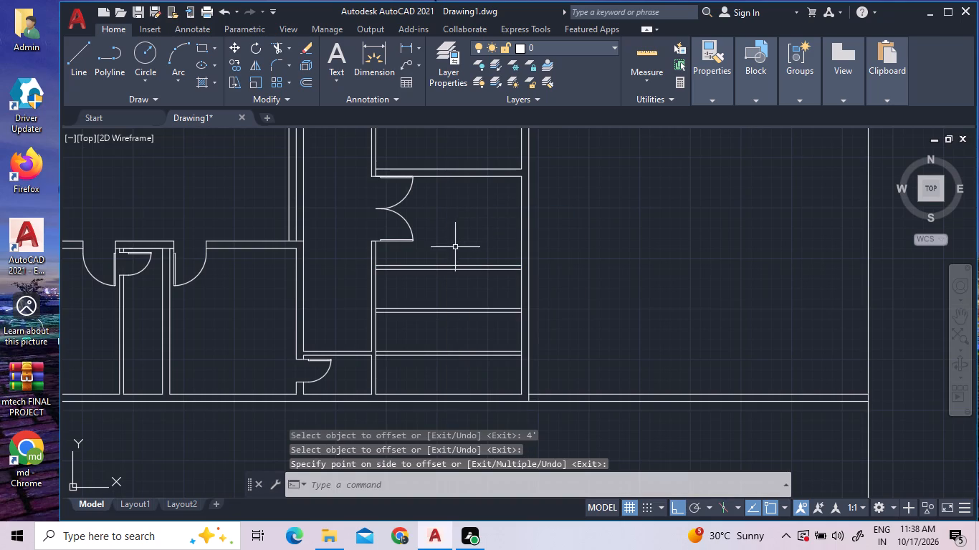
Move all three partitions below the double door 1' upward, from the lowest partition's end at the outer wall.
{"action": "left_click", "coordinate": [479, 372]}
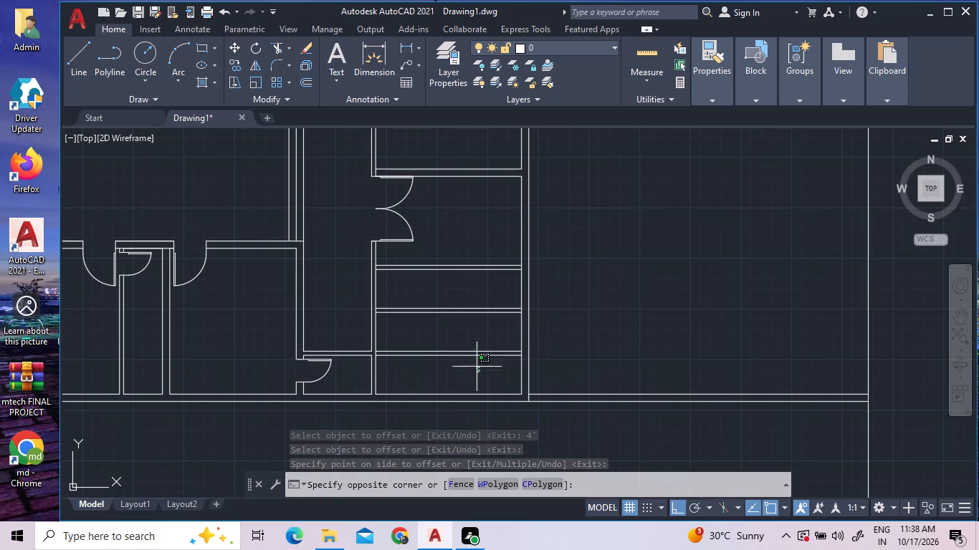
{"action": "left_click", "coordinate": [439, 247]}
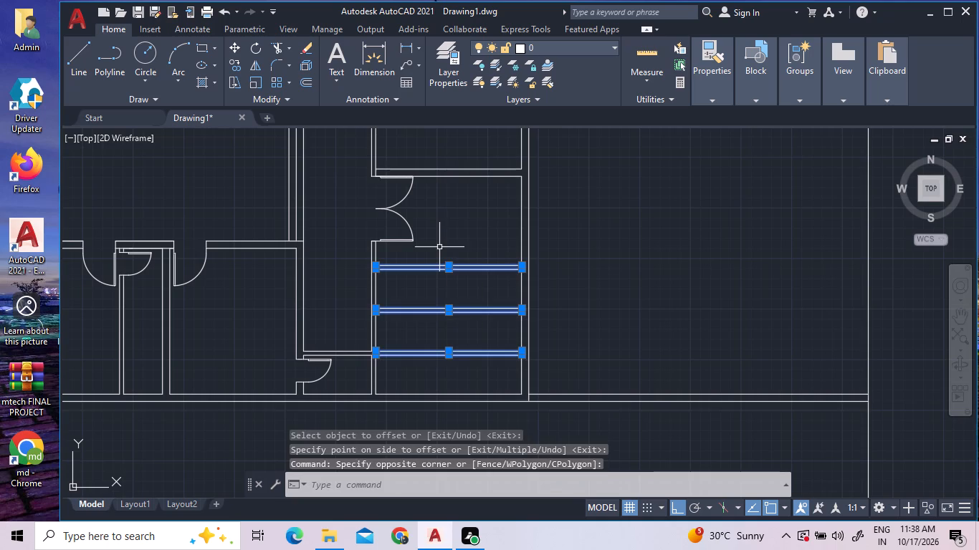
{"action": "right_click", "coordinate": [476, 231]}
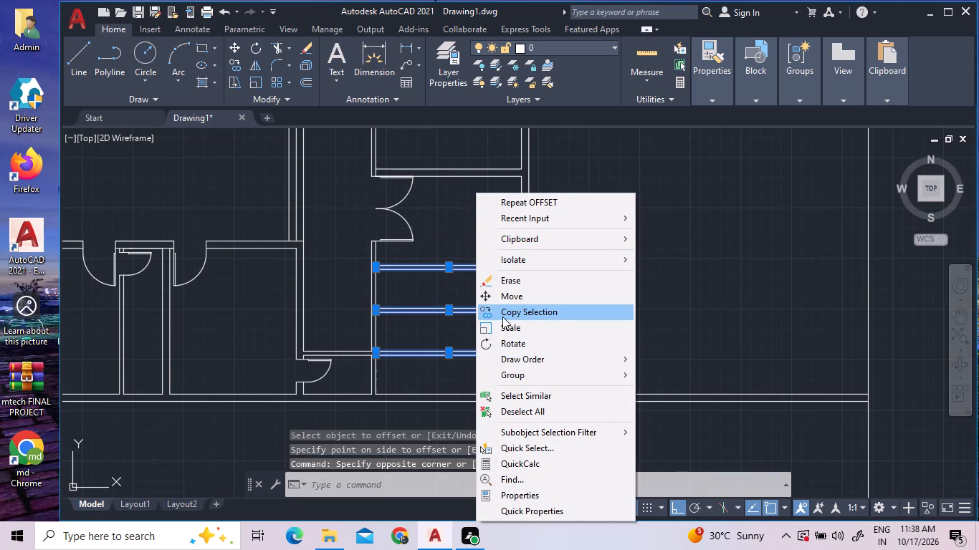
{"action": "left_click", "coordinate": [506, 302]}
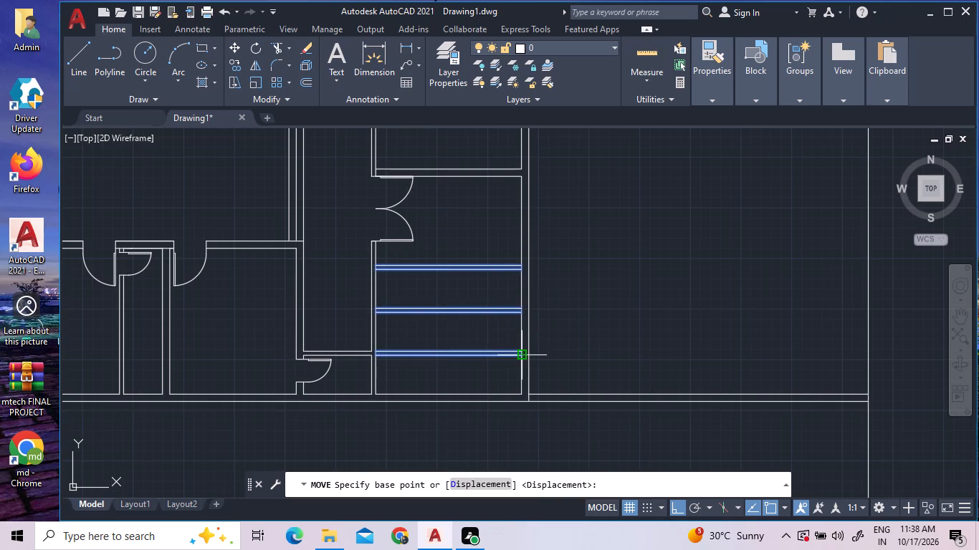
{"action": "scroll", "coordinate": [522, 357], "scroll_direction": "up", "scroll_amount": 4}
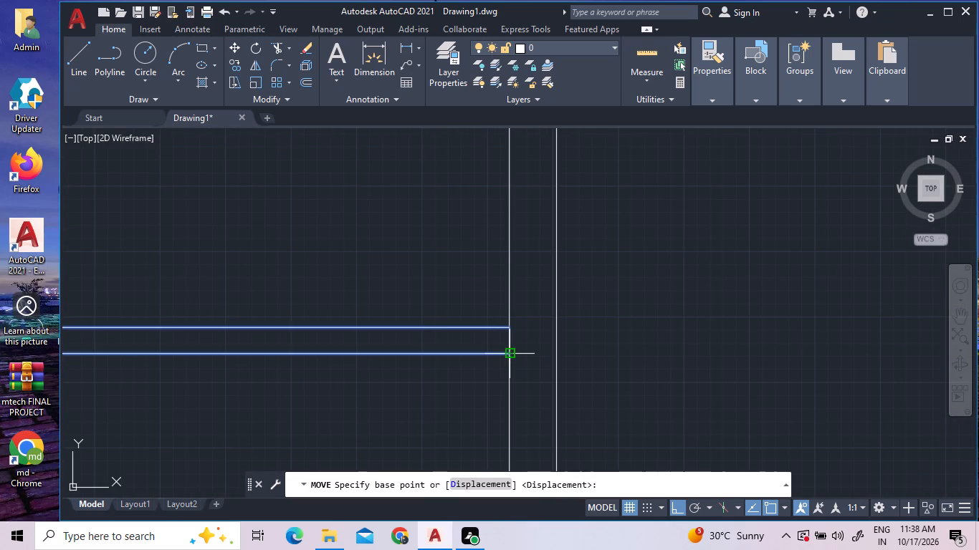
{"action": "left_click", "coordinate": [512, 354]}
{"action": "type", "text": "1'"}
{"action": "key", "text": "Return"}
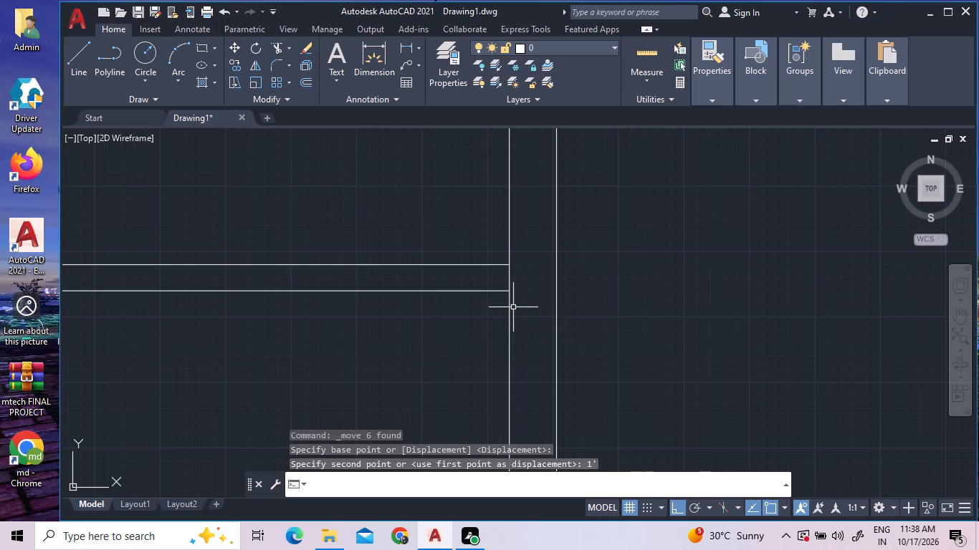
Measure the side lengths and area of the lowest compartment below the partitions.
{"action": "scroll", "coordinate": [513, 307], "scroll_direction": "down", "scroll_amount": 6}
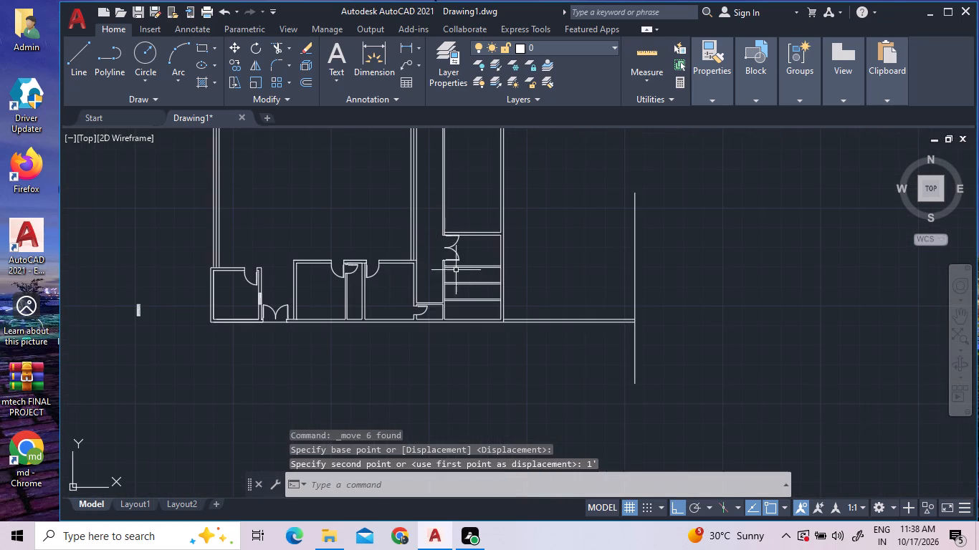
{"action": "scroll", "coordinate": [461, 272], "scroll_direction": "up", "scroll_amount": 2}
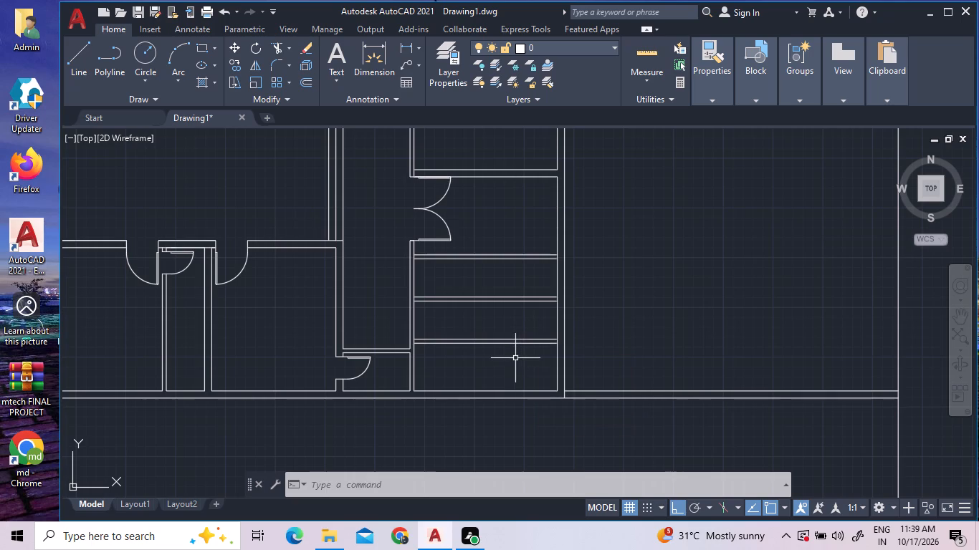
{"action": "scroll", "coordinate": [515, 358], "scroll_direction": "up", "scroll_amount": 1}
{"action": "scroll", "coordinate": [515, 377], "scroll_direction": "down", "scroll_amount": 1}
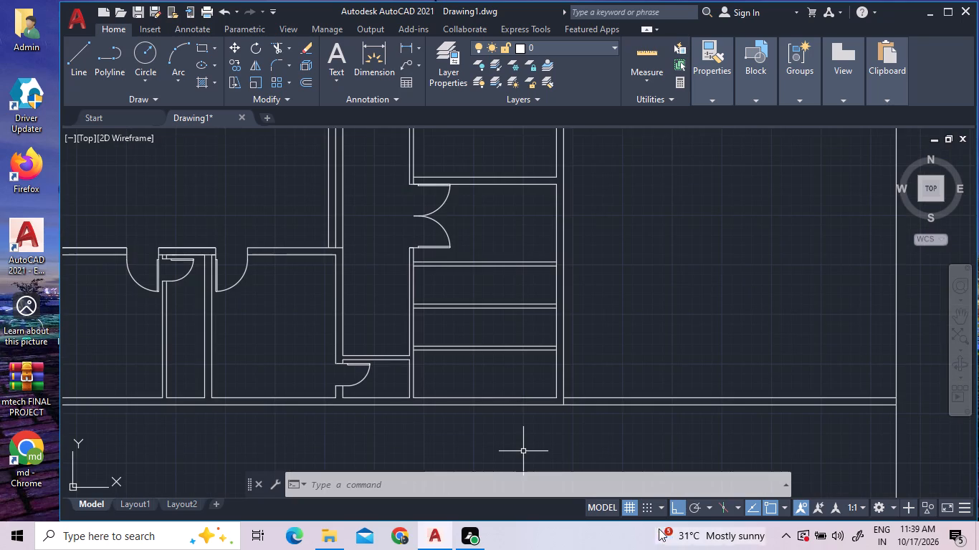
{"action": "left_click", "coordinate": [535, 359]}
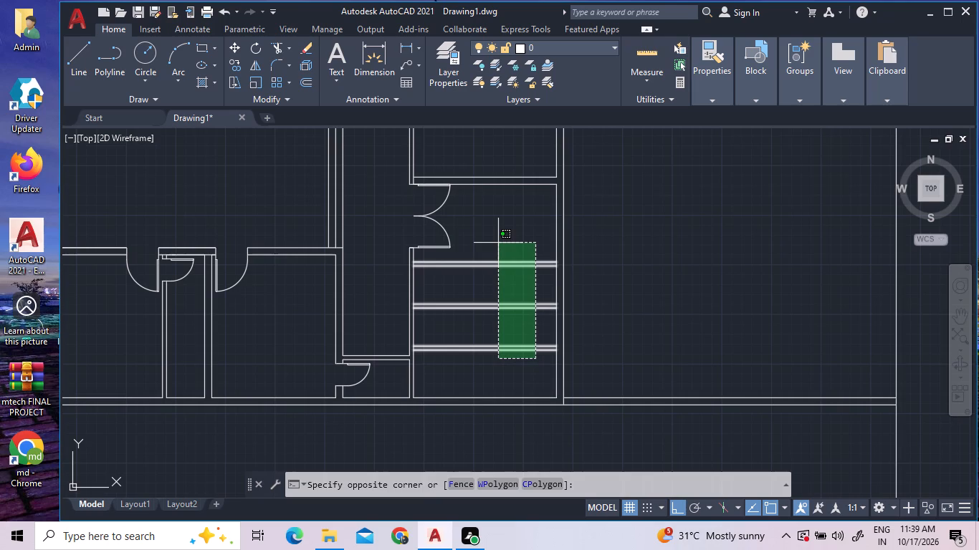
{"action": "left_click", "coordinate": [522, 376]}
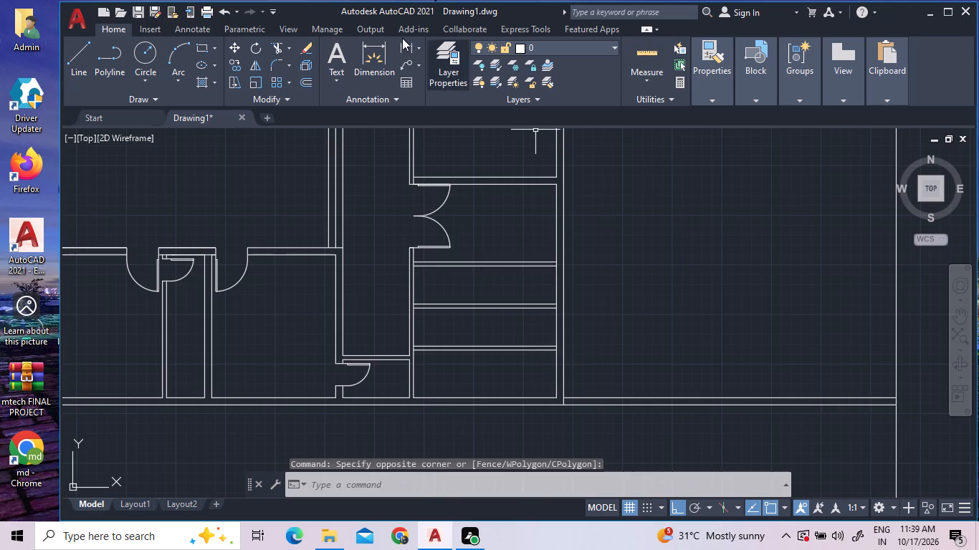
{"action": "double_click", "coordinate": [406, 46]}
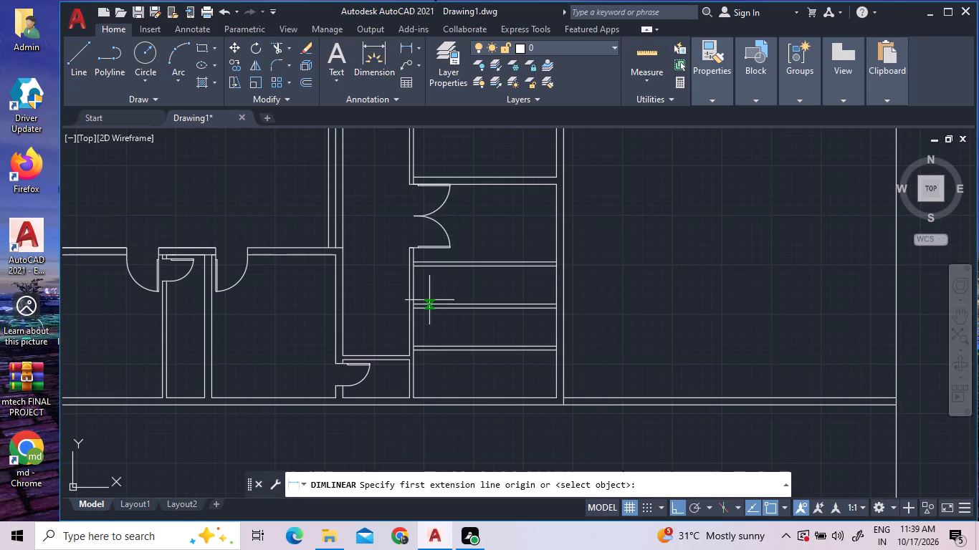
{"action": "left_click", "coordinate": [650, 54]}
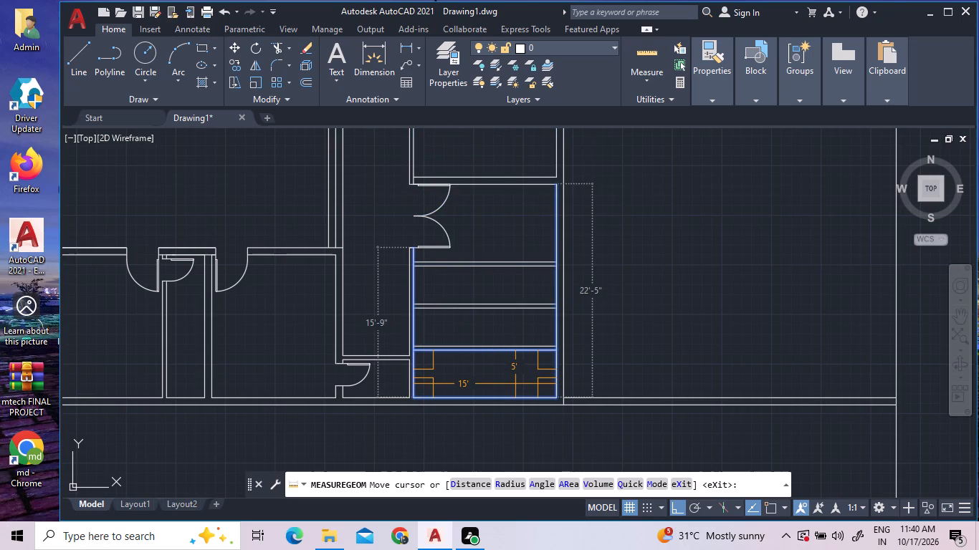
{"action": "left_click", "coordinate": [515, 384]}
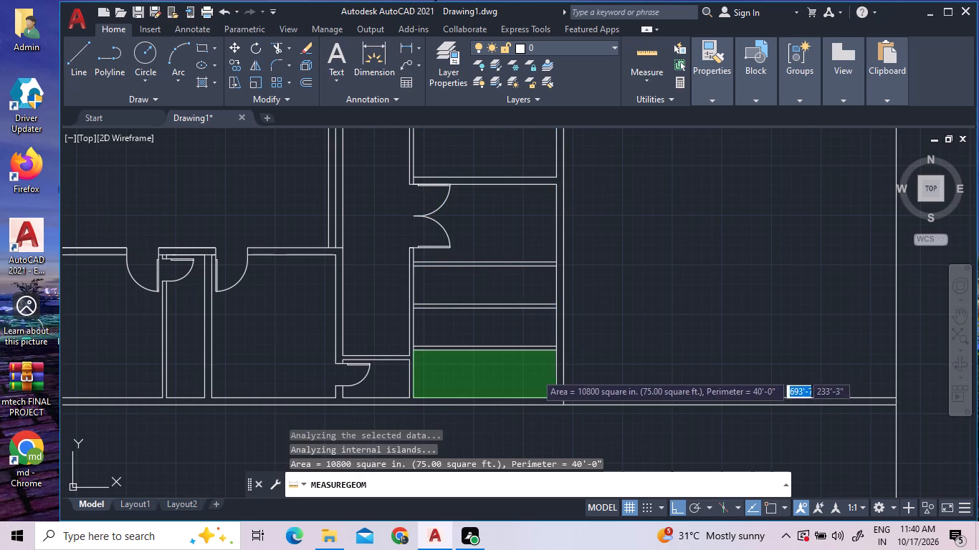
{"action": "key", "text": "Escape"}
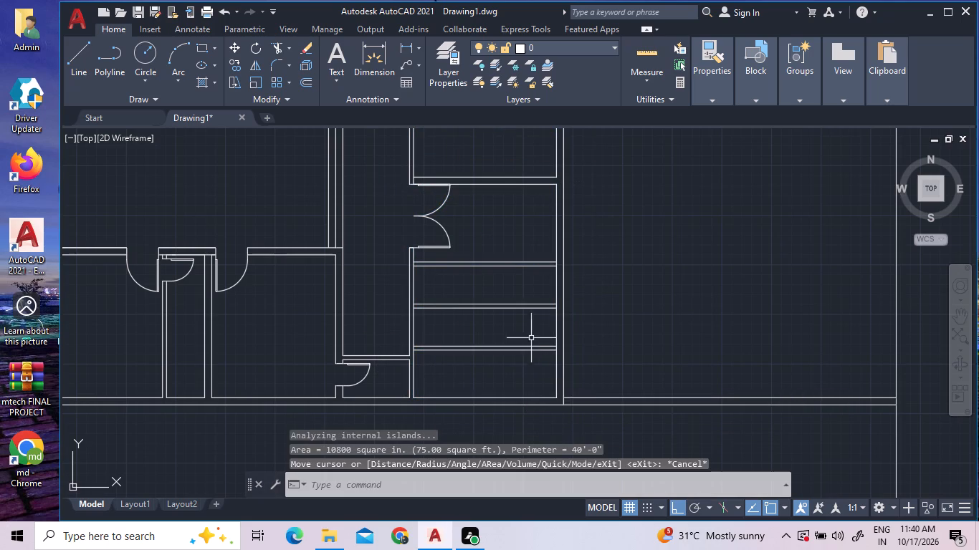
Move the upper two partitions another 1' upward, leaving the lowest partition in place.
{"action": "left_click", "coordinate": [535, 325]}
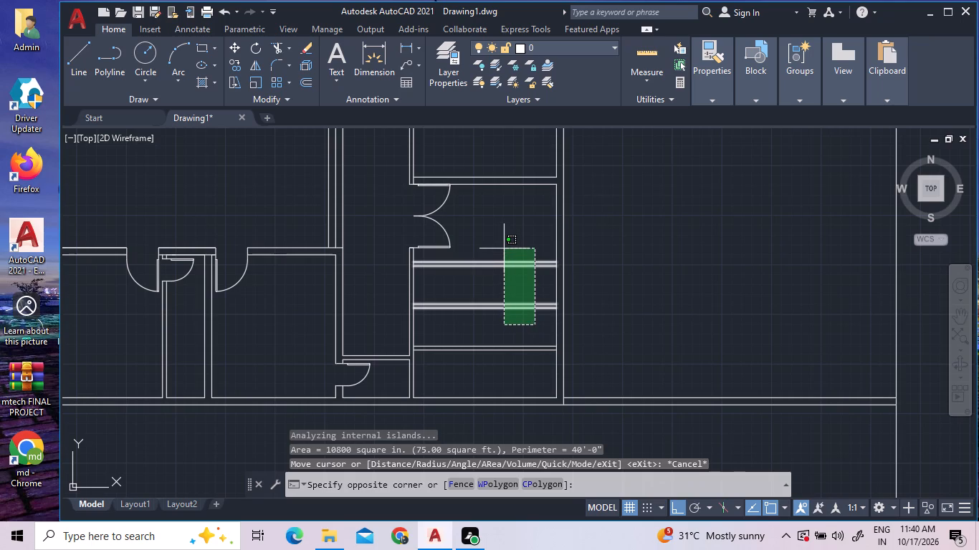
{"action": "left_click", "coordinate": [504, 249]}
{"action": "right_click", "coordinate": [504, 249]}
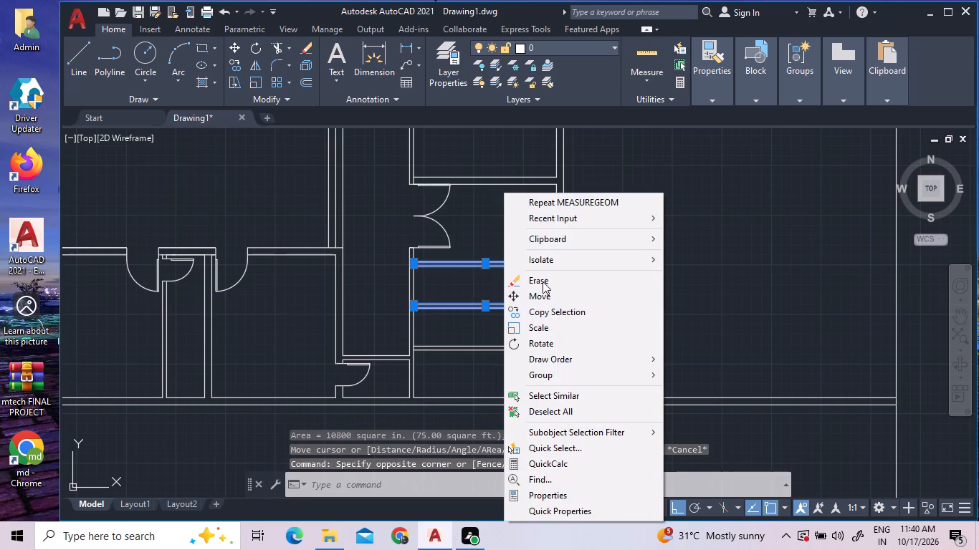
{"action": "left_click", "coordinate": [547, 297]}
{"action": "scroll", "coordinate": [552, 317], "scroll_direction": "up", "scroll_amount": 1}
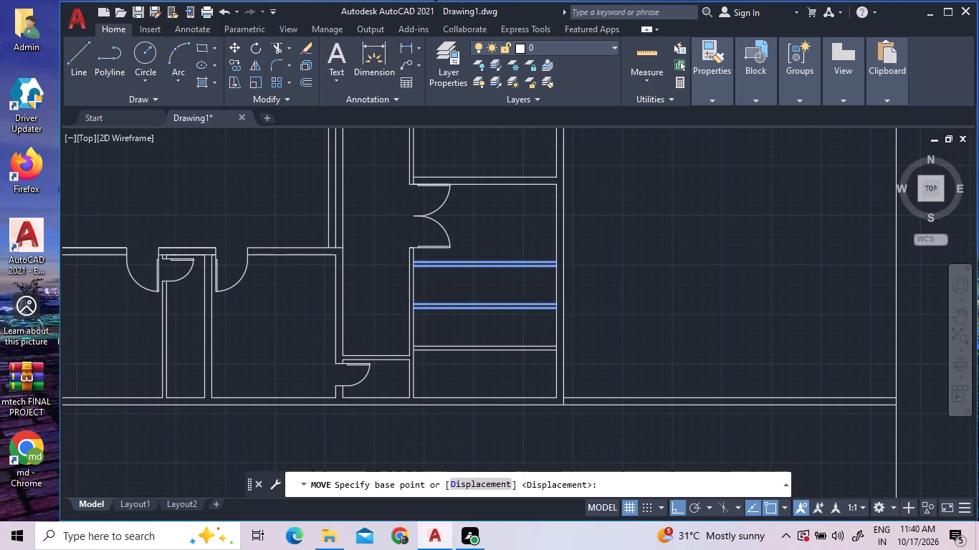
{"action": "scroll", "coordinate": [552, 317], "scroll_direction": "up", "scroll_amount": 3}
{"action": "left_click", "coordinate": [576, 271]}
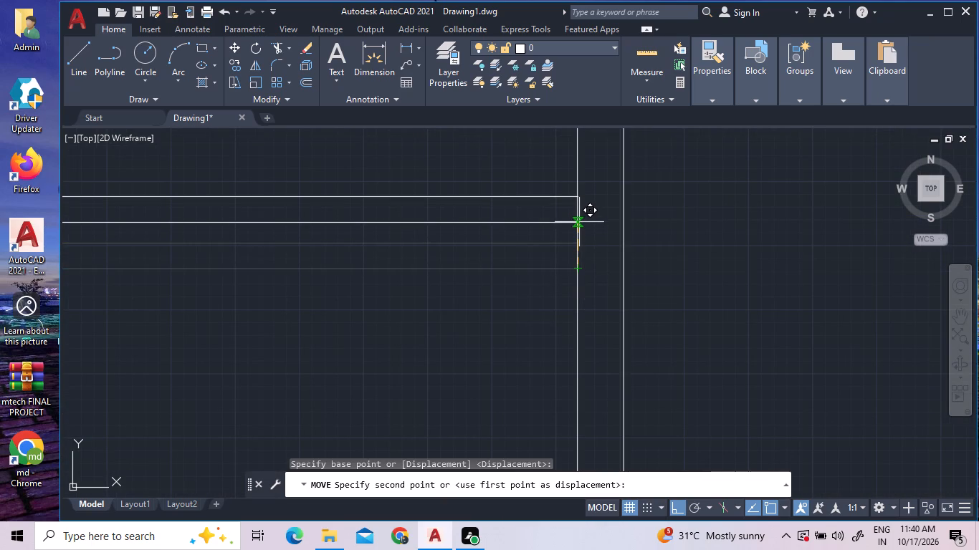
{"action": "type", "text": "1'"}
{"action": "key", "text": "Return"}
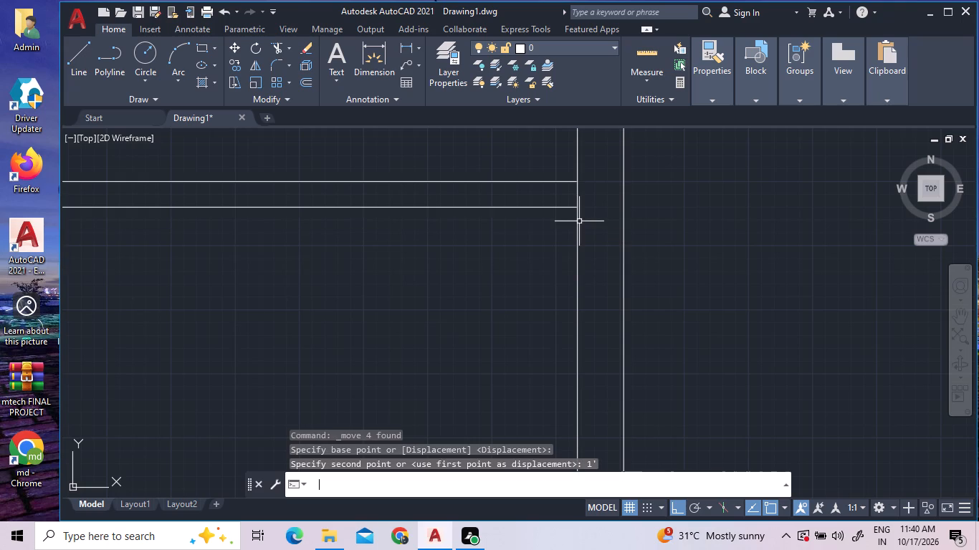
Measure the clear depth of the space beside the double door, above the uppermost partition.
{"action": "scroll", "coordinate": [580, 221], "scroll_direction": "down", "scroll_amount": 5}
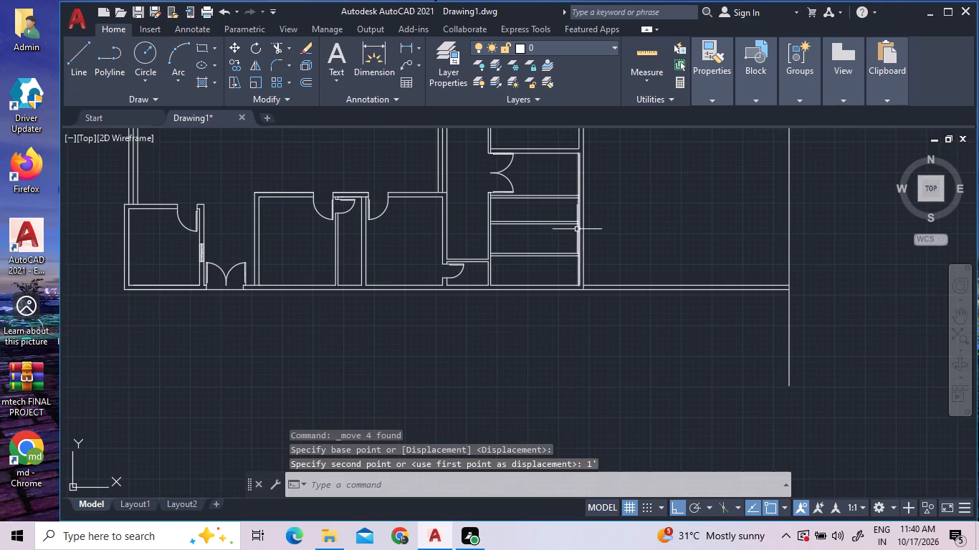
{"action": "scroll", "coordinate": [562, 174], "scroll_direction": "up", "scroll_amount": 2}
{"action": "scroll", "coordinate": [567, 213], "scroll_direction": "down", "scroll_amount": 1}
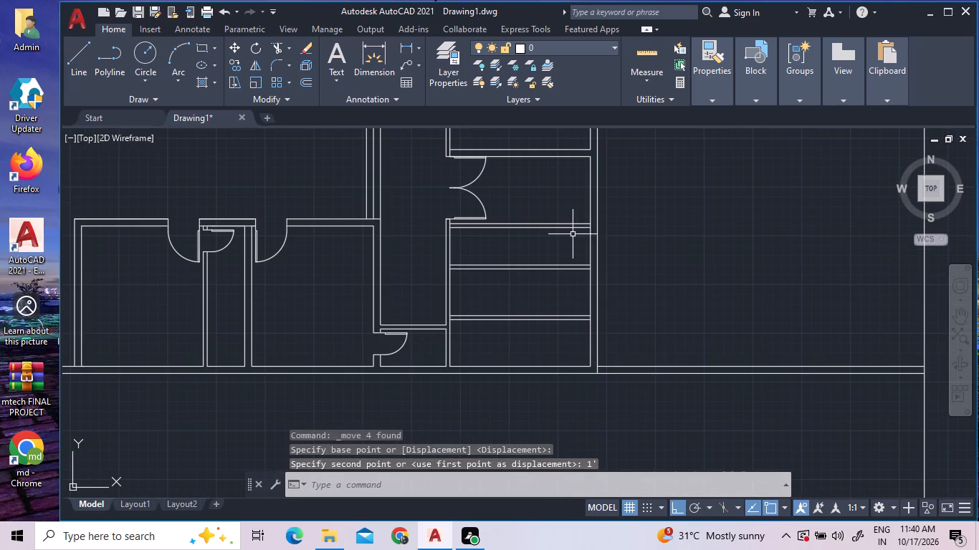
{"action": "left_click", "coordinate": [649, 57]}
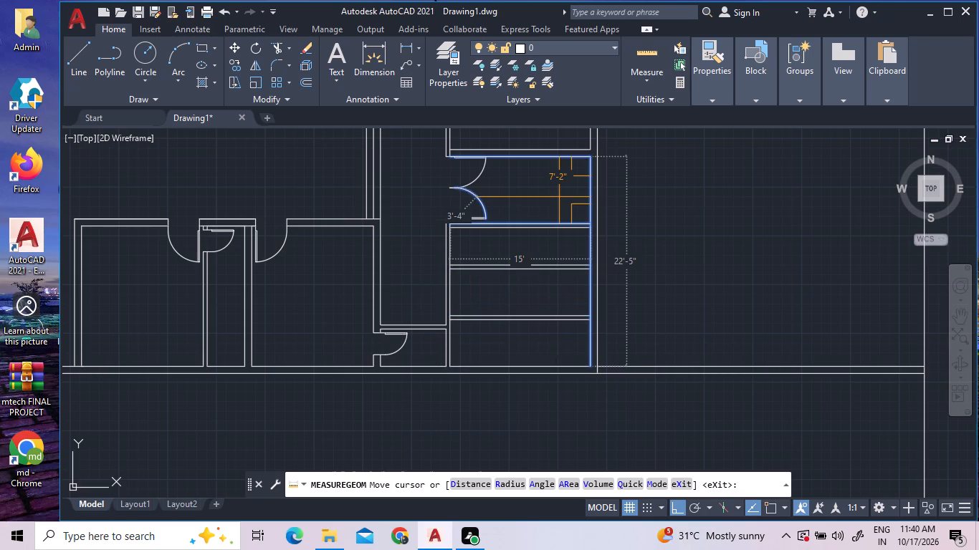
{"action": "right_click", "coordinate": [559, 197]}
{"action": "left_click", "coordinate": [575, 212]}
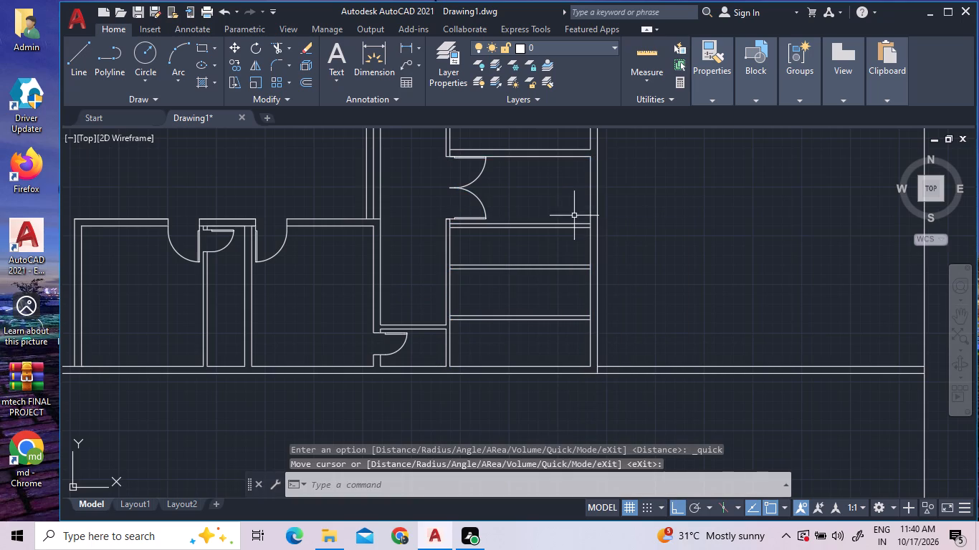
Move only the uppermost of the three partitions 1' upward, from its lower face's end at the outer wall.
{"action": "left_click", "coordinate": [560, 237]}
{"action": "left_click", "coordinate": [535, 205]}
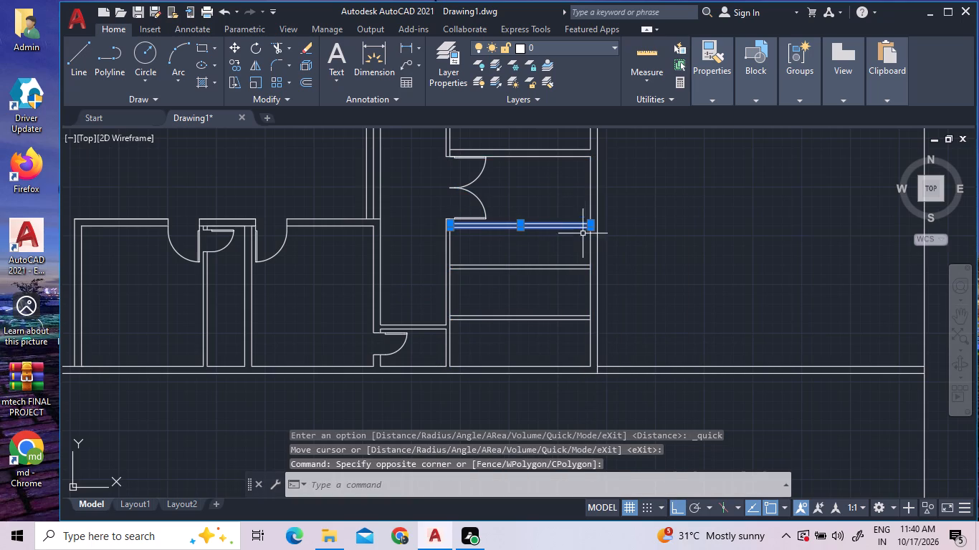
{"action": "right_click", "coordinate": [696, 213]}
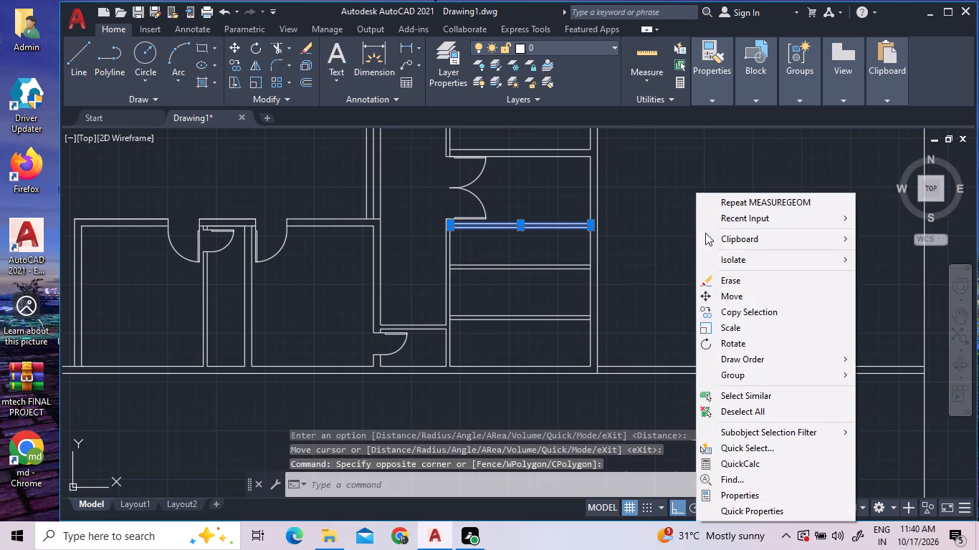
{"action": "left_click", "coordinate": [733, 299]}
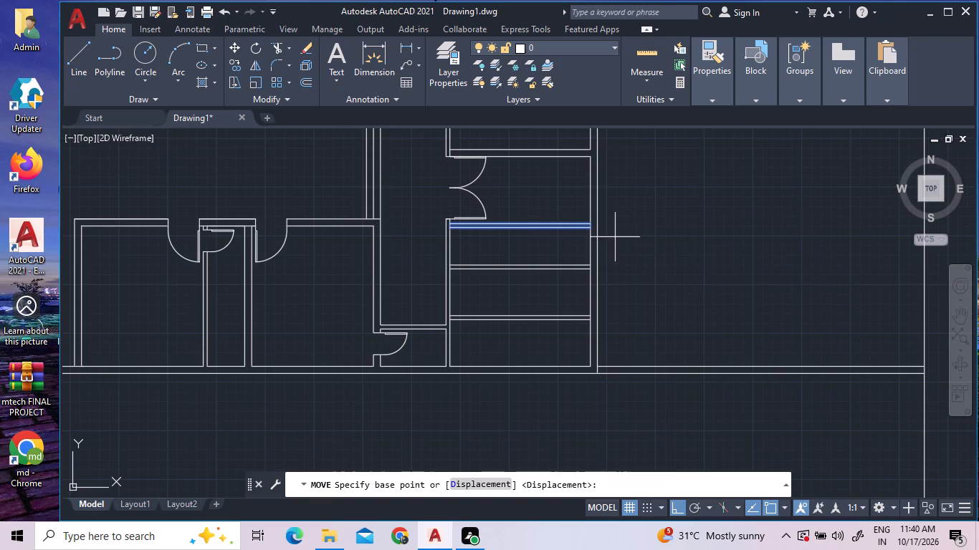
{"action": "scroll", "coordinate": [581, 226], "scroll_direction": "up", "scroll_amount": 4}
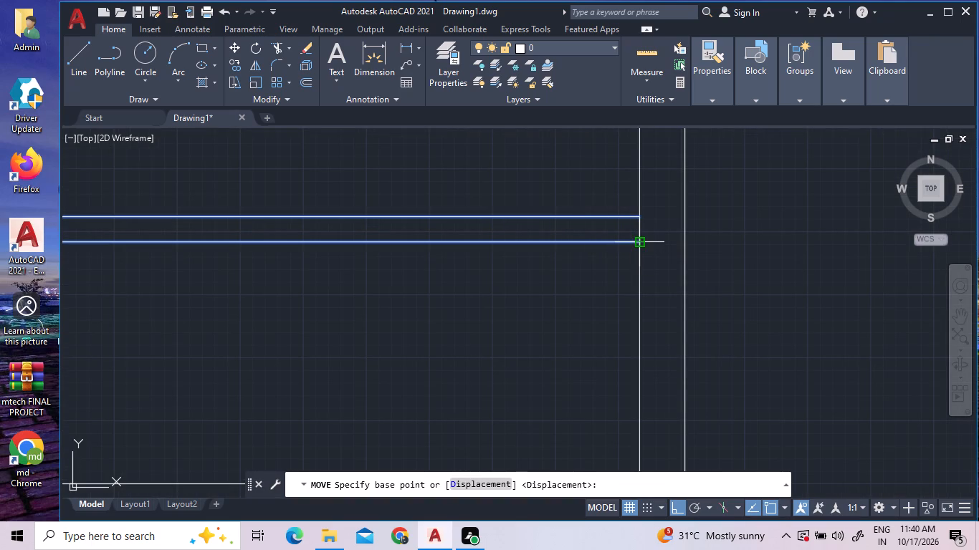
{"action": "left_click", "coordinate": [639, 243]}
{"action": "type", "text": "1'"}
{"action": "key", "text": "Return"}
Measure the clear depth between the wall above the double door and the uppermost partition.
{"action": "scroll", "coordinate": [638, 185], "scroll_direction": "down", "scroll_amount": 2}
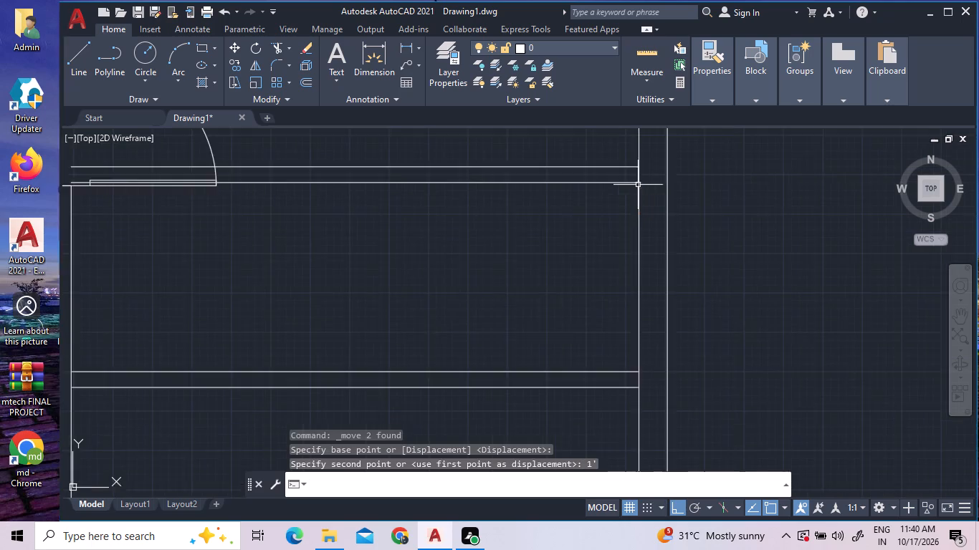
{"action": "scroll", "coordinate": [684, 224], "scroll_direction": "down", "scroll_amount": 2}
{"action": "scroll", "coordinate": [604, 185], "scroll_direction": "up", "scroll_amount": 3}
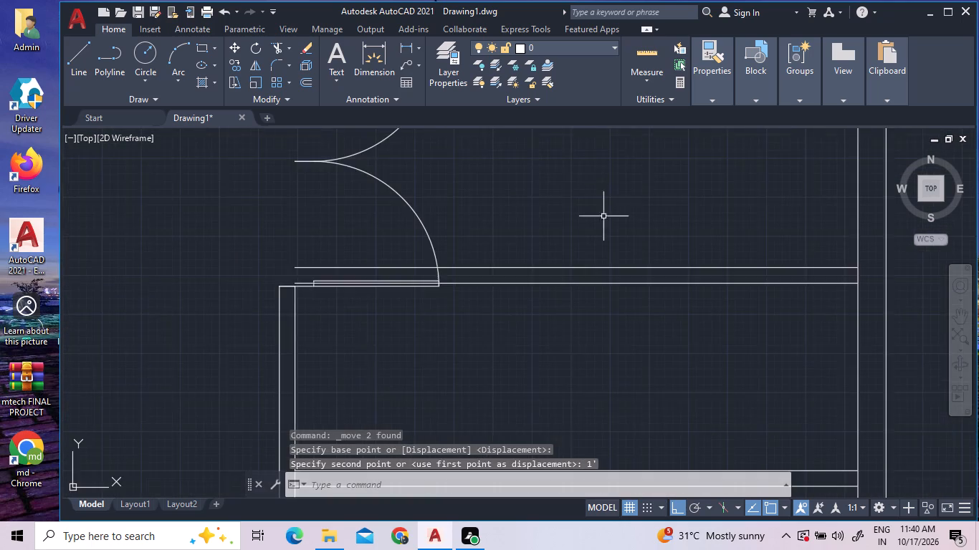
{"action": "scroll", "coordinate": [611, 253], "scroll_direction": "down", "scroll_amount": 2}
{"action": "left_click", "coordinate": [646, 52]}
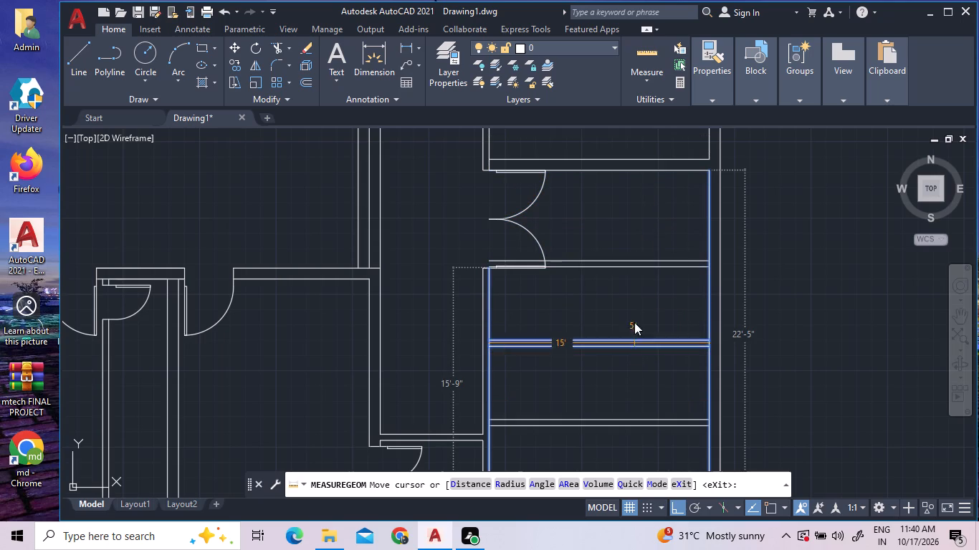
{"action": "scroll", "coordinate": [629, 294], "scroll_direction": "down", "scroll_amount": 3}
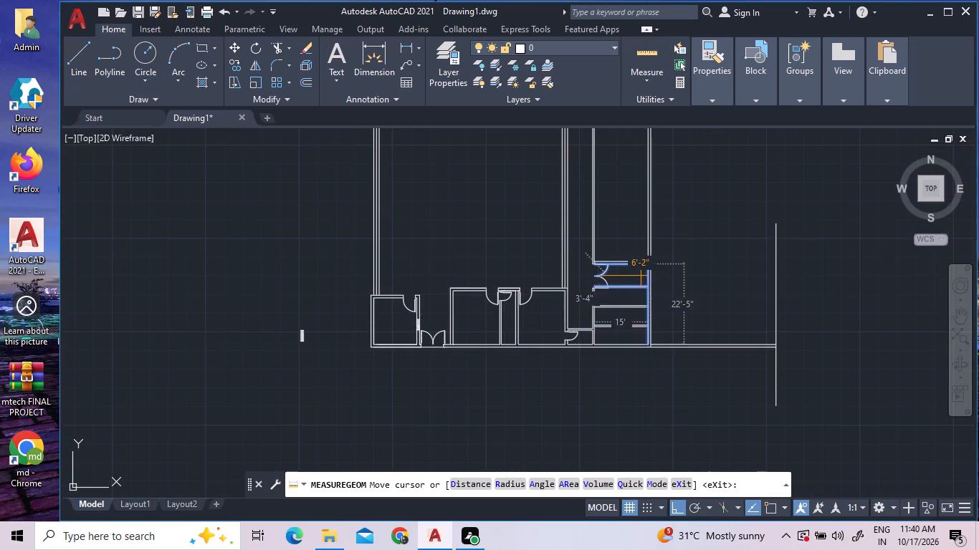
{"action": "scroll", "coordinate": [634, 266], "scroll_direction": "up", "scroll_amount": 5}
{"action": "scroll", "coordinate": [634, 271], "scroll_direction": "down", "scroll_amount": 1}
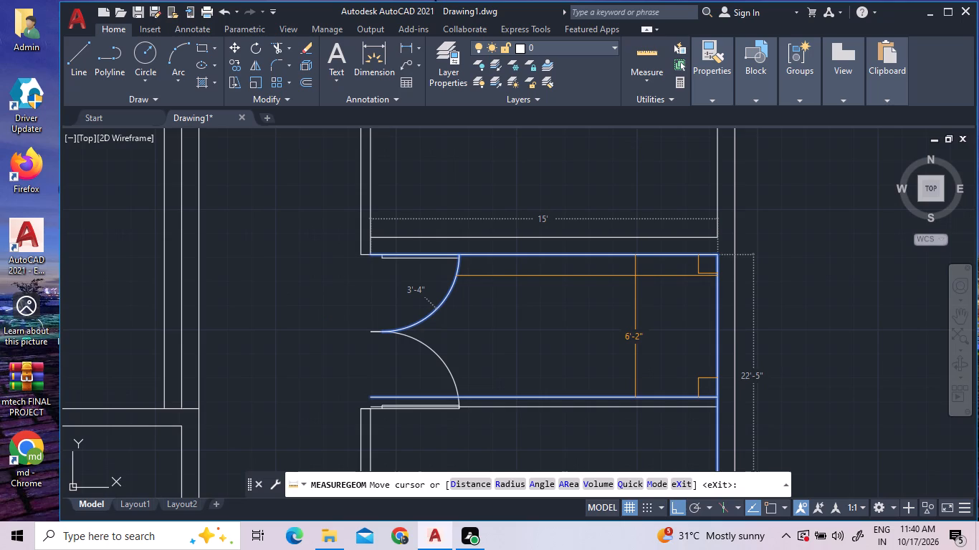
{"action": "scroll", "coordinate": [636, 277], "scroll_direction": "down", "scroll_amount": 2}
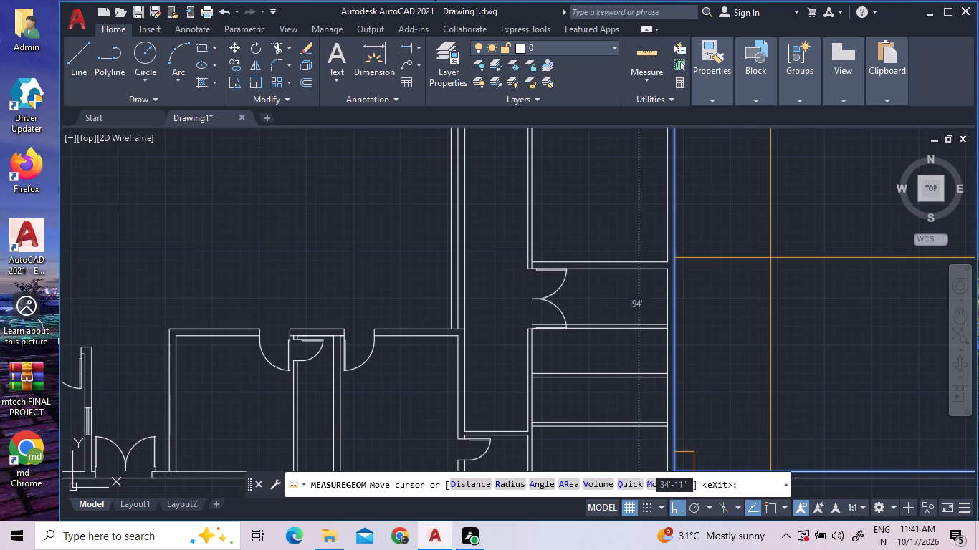
{"action": "right_click", "coordinate": [770, 258]}
{"action": "double_click", "coordinate": [778, 261]}
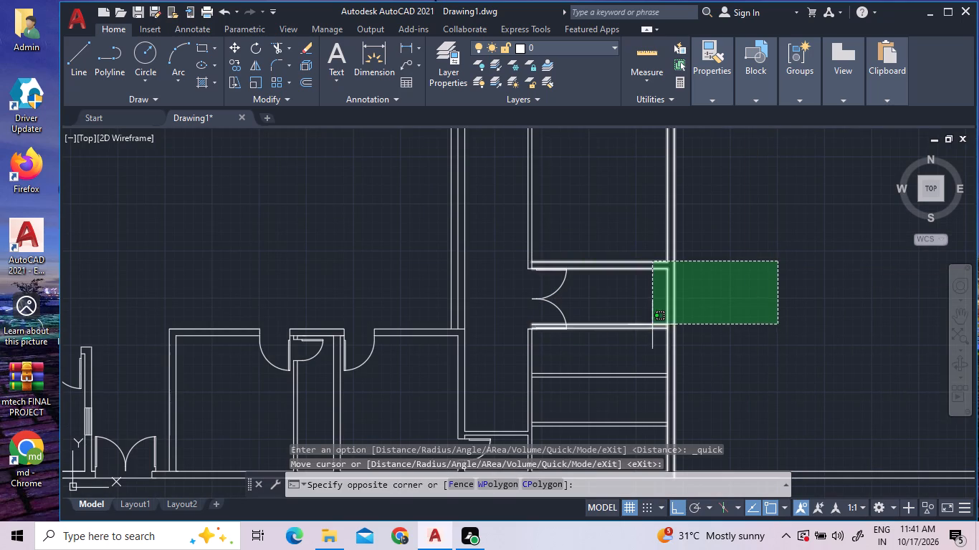
{"action": "left_click", "coordinate": [764, 291]}
Measure the lowest partition's thickness and area, and check the dimensions of the compartment directly above it.
{"action": "scroll", "coordinate": [545, 336], "scroll_direction": "up", "scroll_amount": 3}
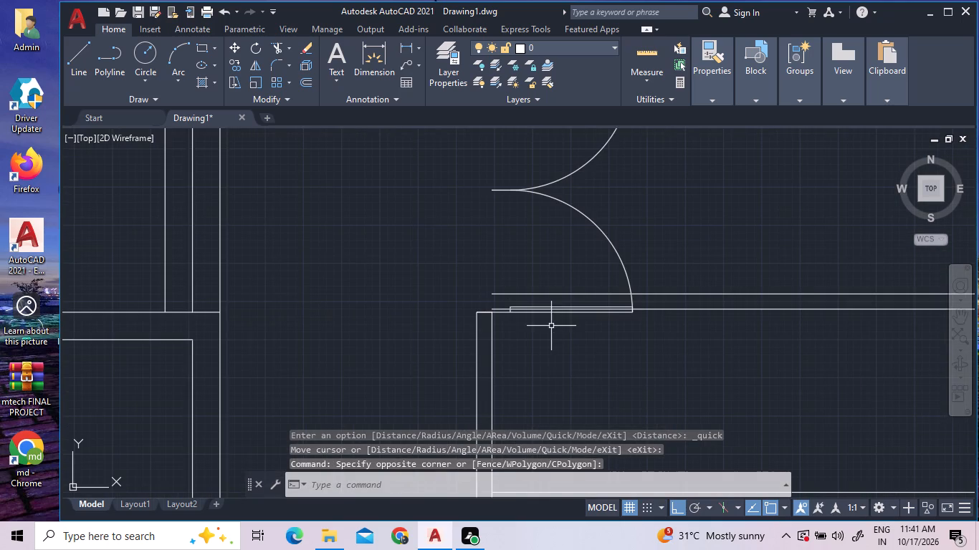
{"action": "scroll", "coordinate": [538, 261], "scroll_direction": "down", "scroll_amount": 3}
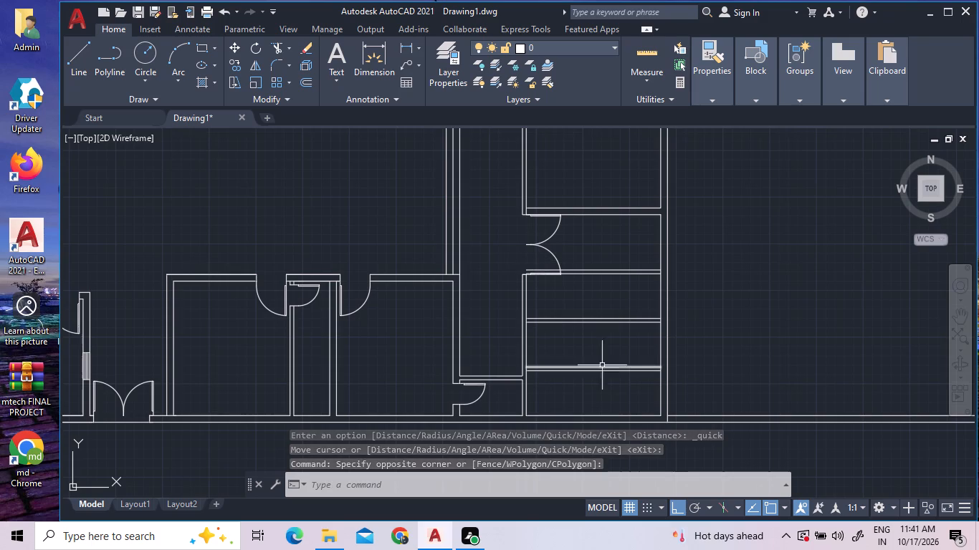
{"action": "scroll", "coordinate": [596, 388], "scroll_direction": "up", "scroll_amount": 2}
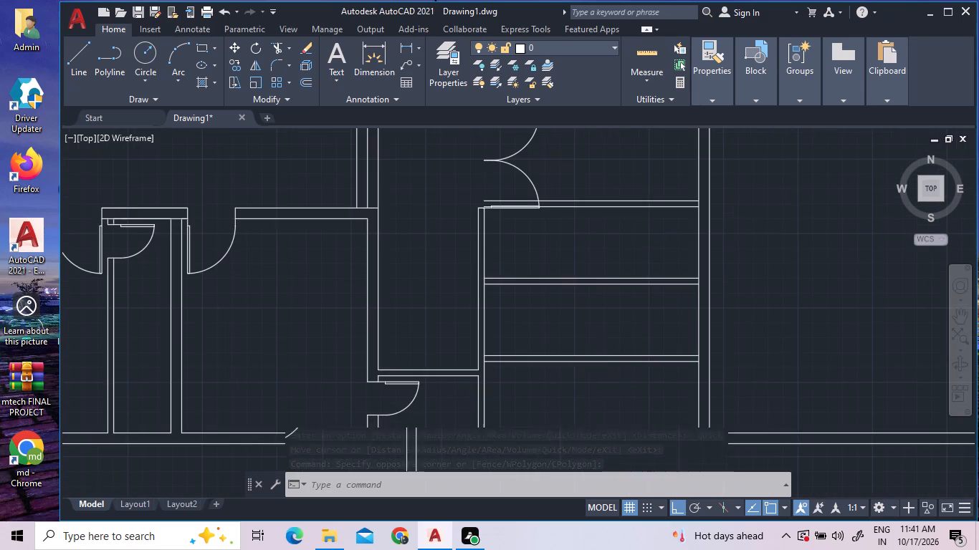
{"action": "scroll", "coordinate": [597, 366], "scroll_direction": "up", "scroll_amount": 1}
{"action": "double_click", "coordinate": [593, 349]}
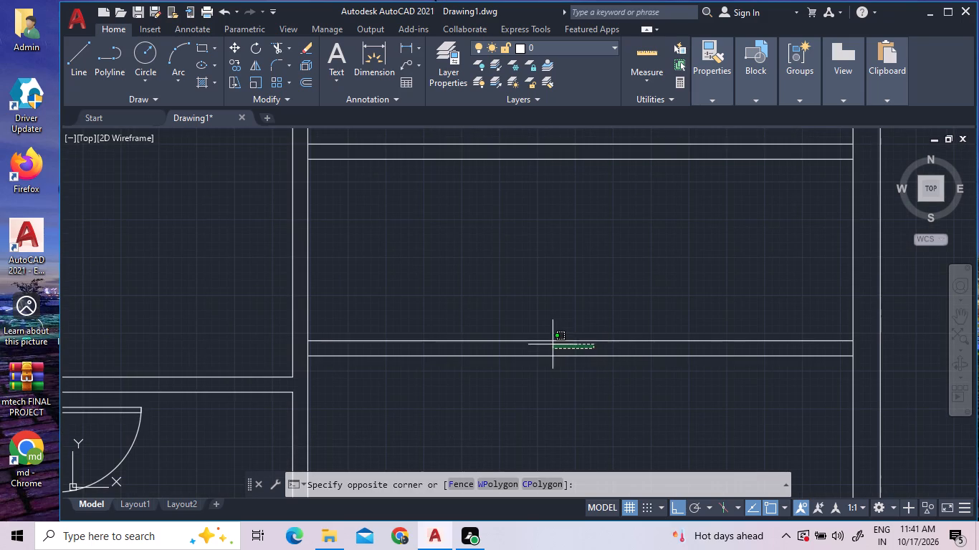
{"action": "left_click", "coordinate": [551, 344]}
{"action": "left_click", "coordinate": [647, 57]}
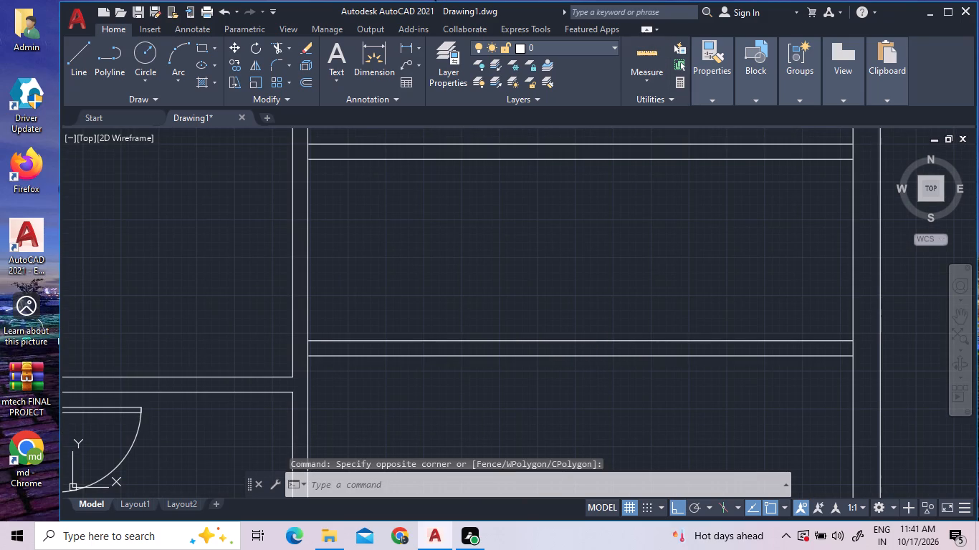
{"action": "left_click", "coordinate": [602, 350]}
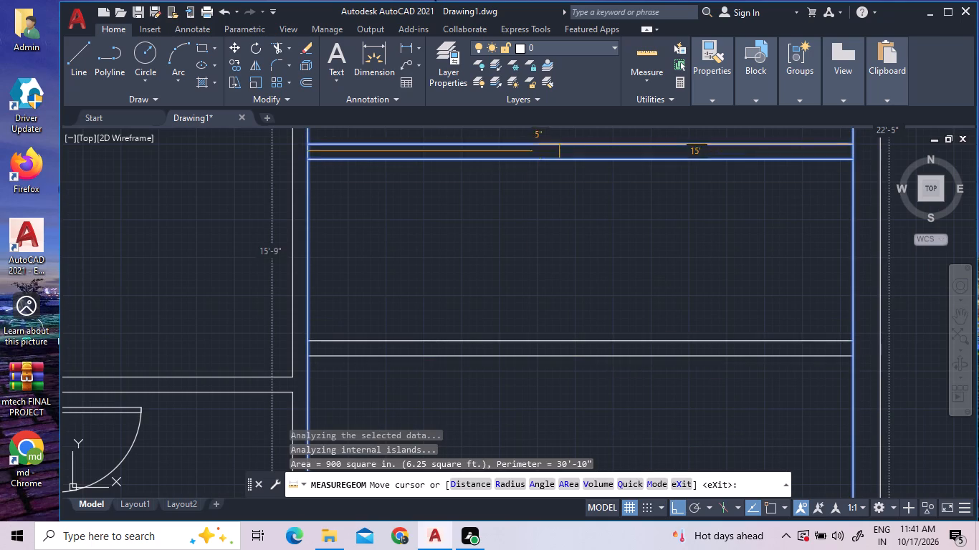
{"action": "right_click", "coordinate": [573, 294]}
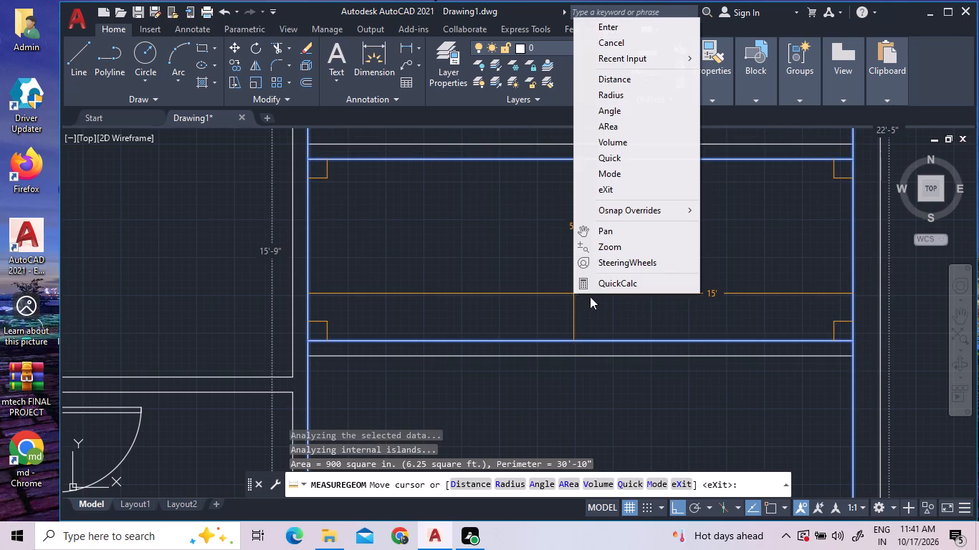
{"action": "left_click", "coordinate": [608, 23]}
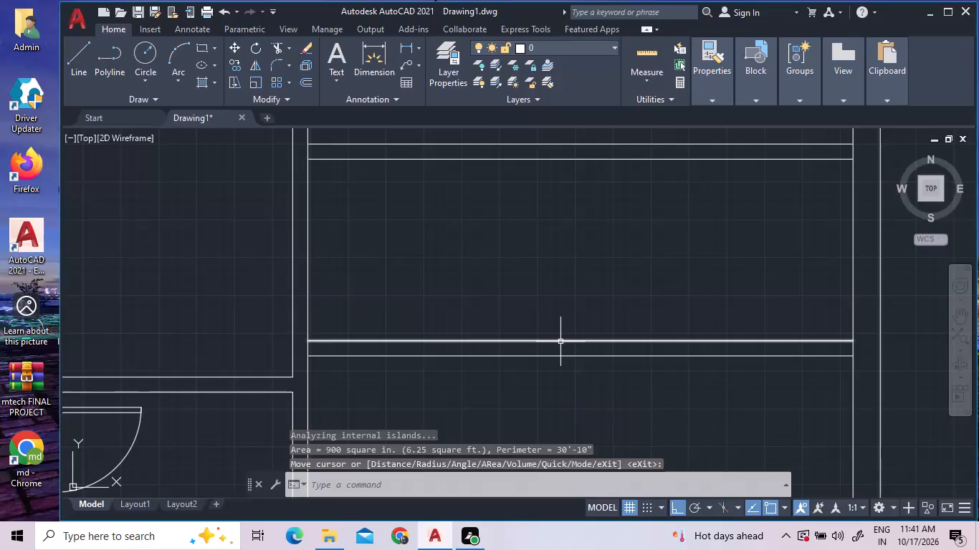
Offset the lower face of the wall above the double door 5' downward into the room.
{"action": "scroll", "coordinate": [560, 342], "scroll_direction": "down", "scroll_amount": 1}
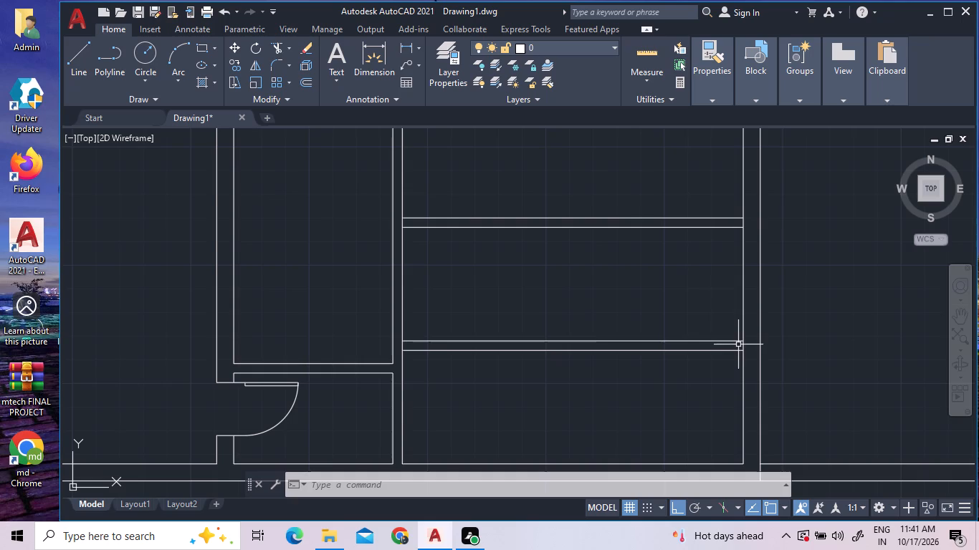
{"action": "scroll", "coordinate": [738, 344], "scroll_direction": "up", "scroll_amount": 1}
{"action": "scroll", "coordinate": [732, 344], "scroll_direction": "down", "scroll_amount": 1}
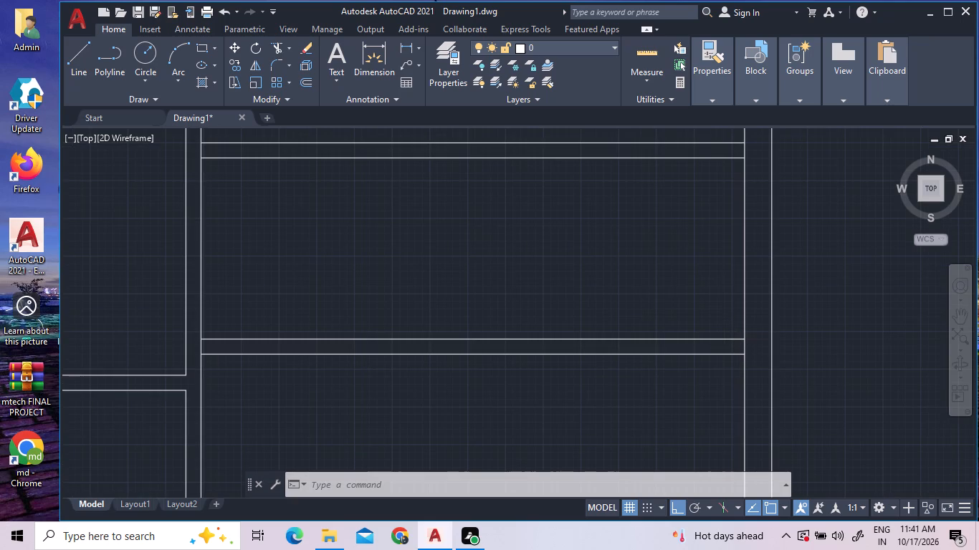
{"action": "scroll", "coordinate": [732, 344], "scroll_direction": "down", "scroll_amount": 2}
{"action": "scroll", "coordinate": [689, 183], "scroll_direction": "up", "scroll_amount": 2}
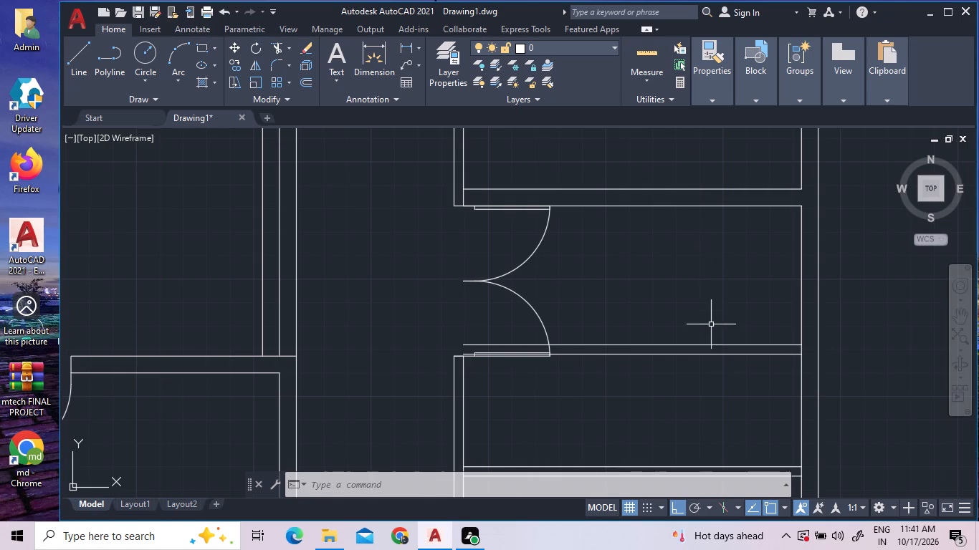
{"action": "left_click", "coordinate": [300, 84]}
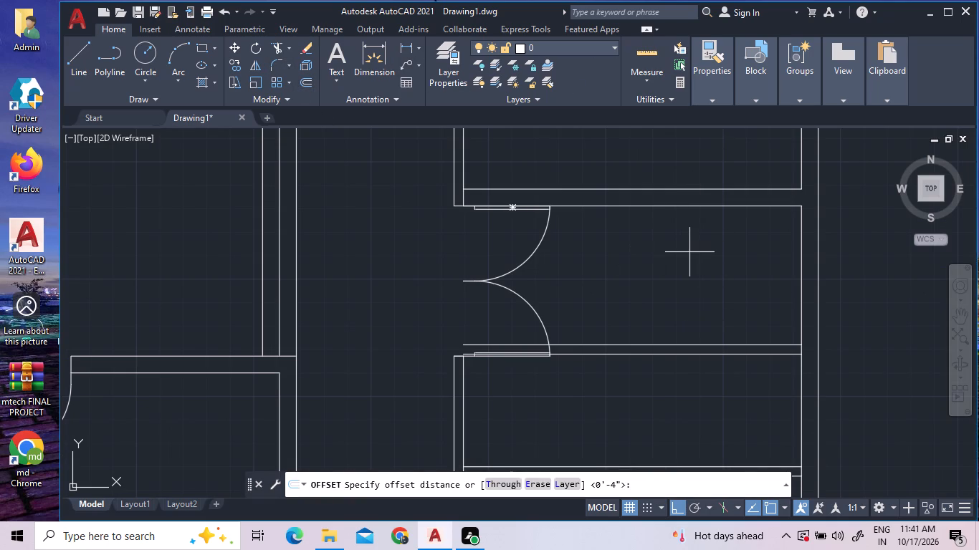
{"action": "type", "text": "5'"}
{"action": "key", "text": "Return"}
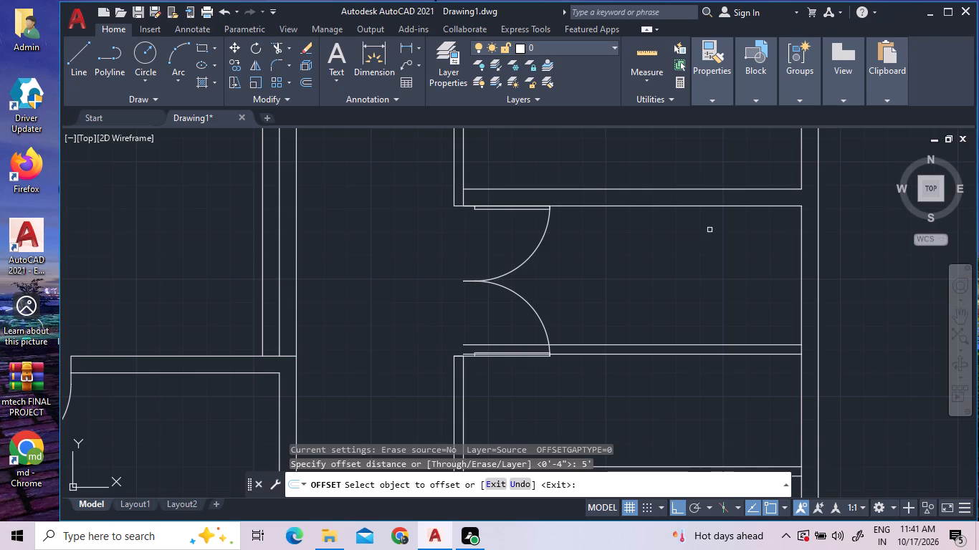
{"action": "left_click", "coordinate": [708, 206]}
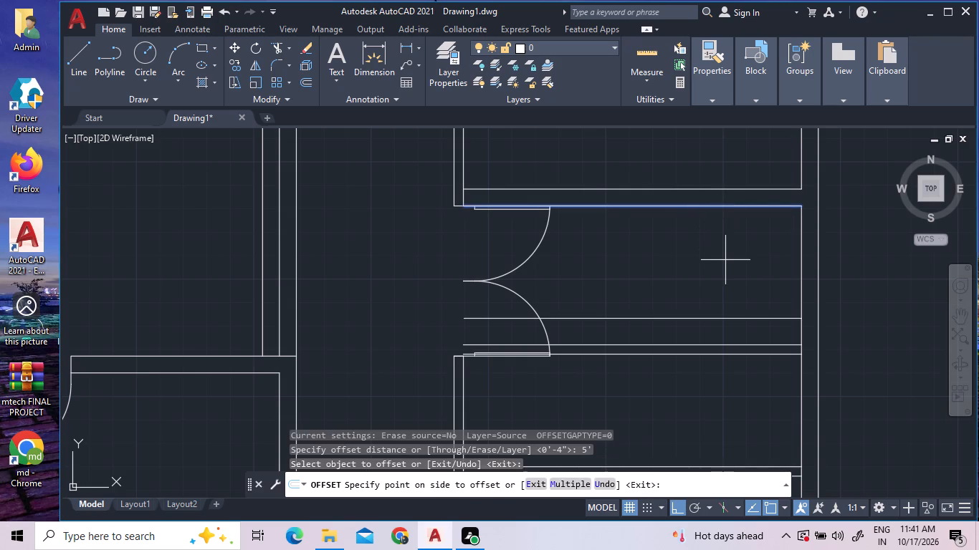
{"action": "left_click", "coordinate": [725, 260]}
{"action": "right_click", "coordinate": [725, 260]}
{"action": "left_click", "coordinate": [738, 270]}
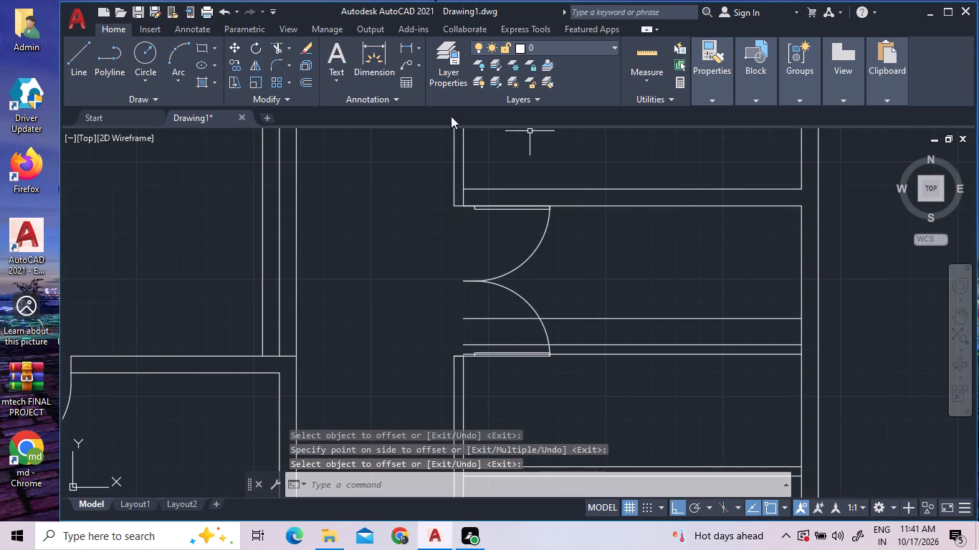
Offset the line 5' below the upper wall by 5" downward, as the other face of a new partition.
{"action": "left_click", "coordinate": [304, 84]}
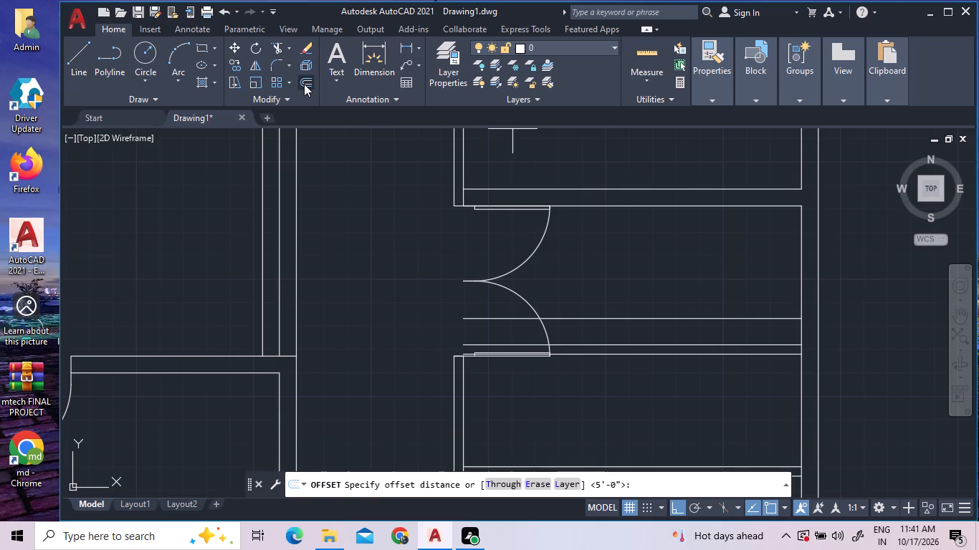
{"action": "type", "text": "5\""}
{"action": "key", "text": "Return"}
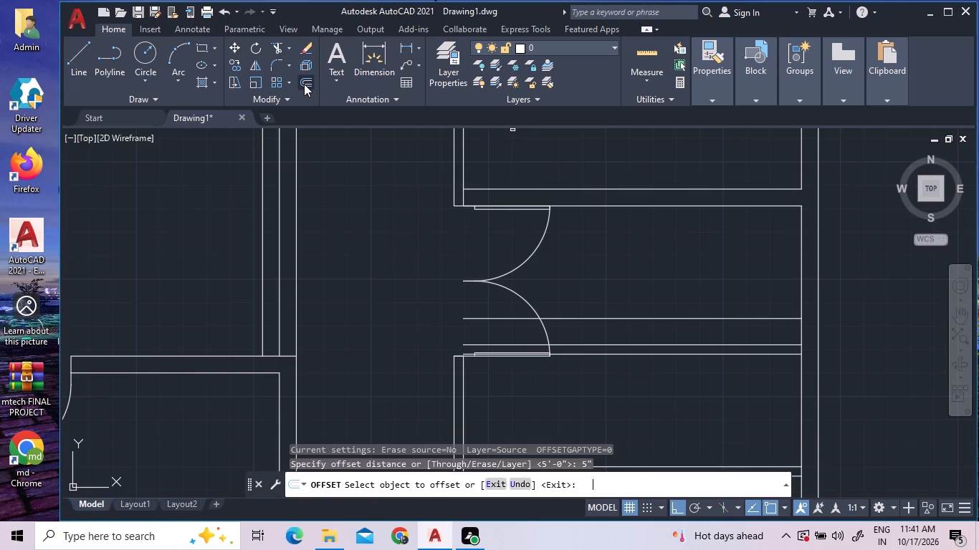
{"action": "double_click", "coordinate": [661, 318]}
{"action": "double_click", "coordinate": [658, 333]}
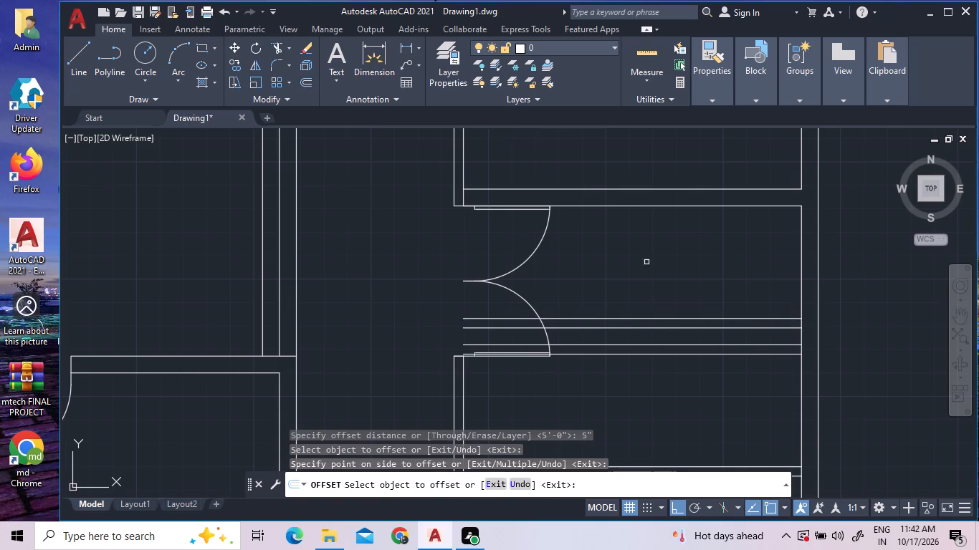
{"action": "right_click", "coordinate": [646, 259]}
{"action": "left_click", "coordinate": [663, 268]}
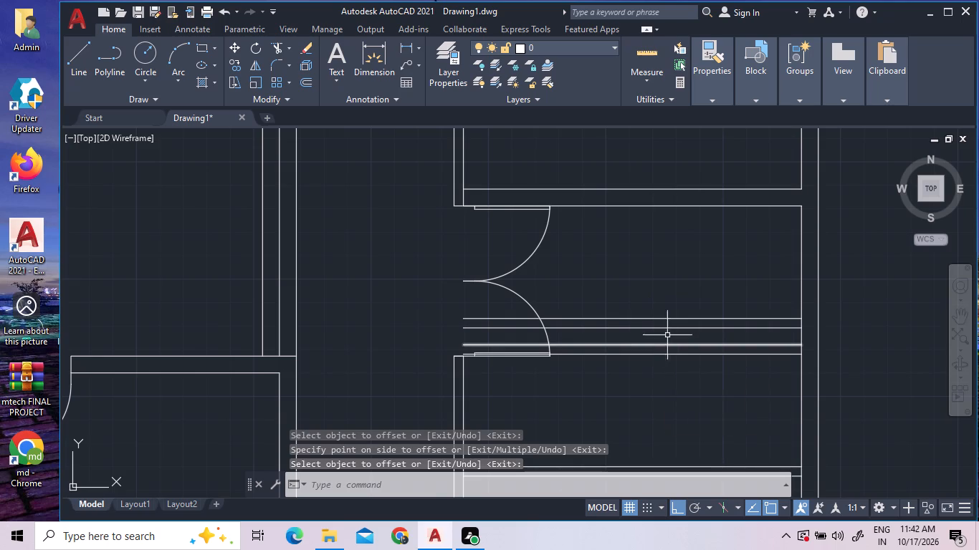
Measure the gap between the two closely spaced partitions beside the double door's lower leaf.
{"action": "scroll", "coordinate": [667, 335], "scroll_direction": "up", "scroll_amount": 2}
{"action": "left_click", "coordinate": [647, 59]}
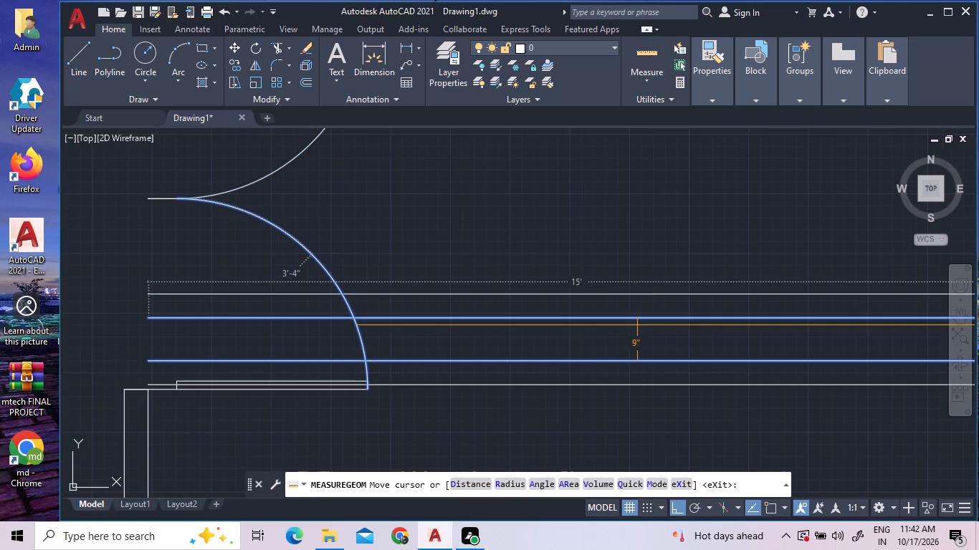
{"action": "double_click", "coordinate": [637, 325]}
{"action": "right_click", "coordinate": [606, 236]}
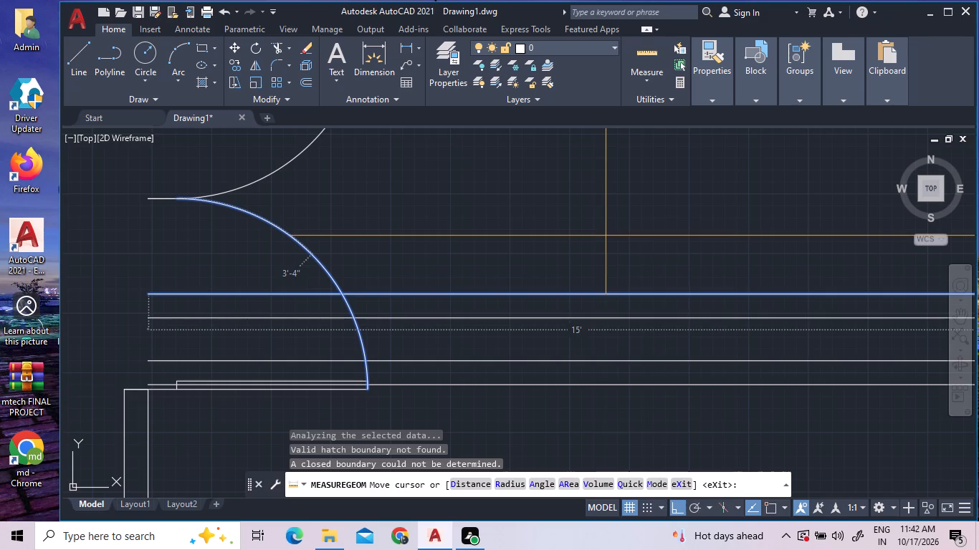
{"action": "left_click", "coordinate": [619, 241]}
{"action": "scroll", "coordinate": [420, 251], "scroll_direction": "down", "scroll_amount": 2}
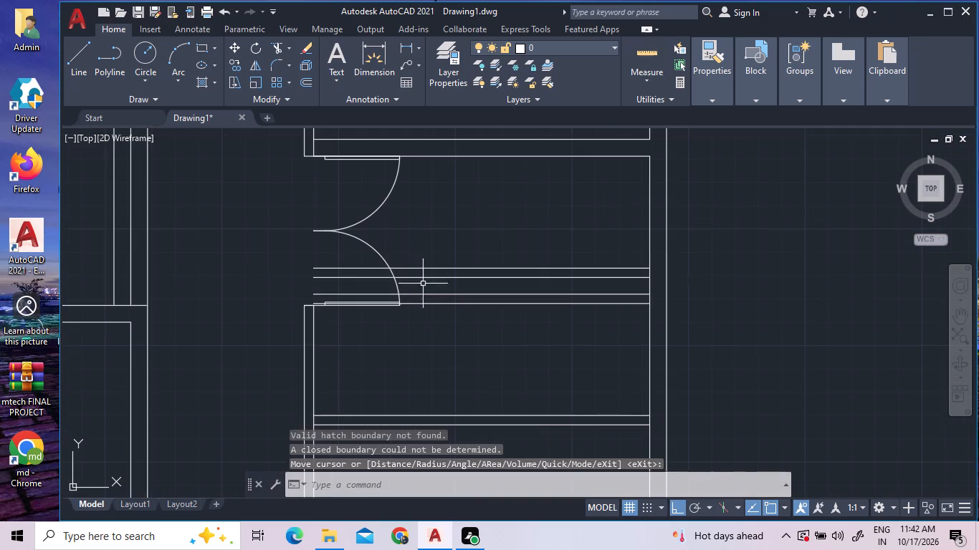
Measure the width and depth of the small single-door room next to the partitioned compartments.
{"action": "scroll", "coordinate": [479, 228], "scroll_direction": "down", "scroll_amount": 1}
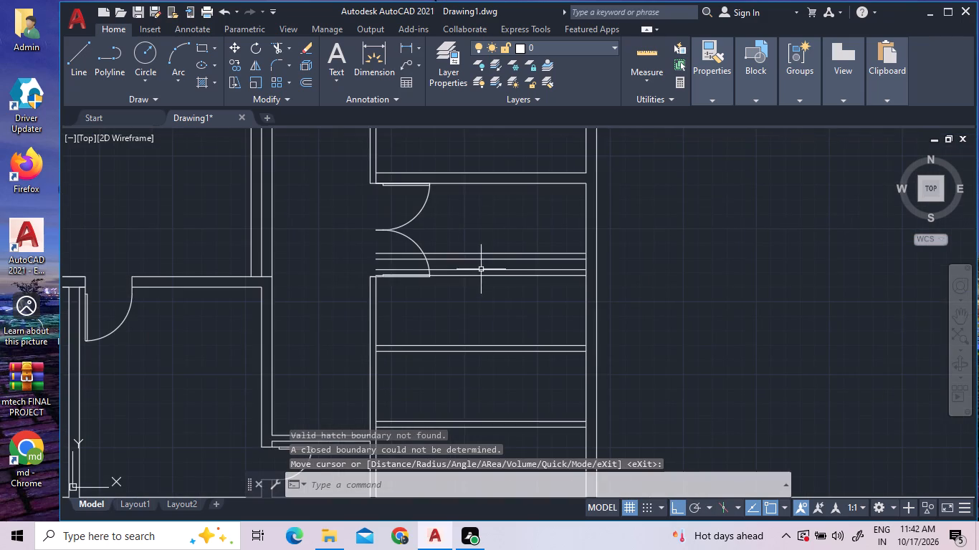
{"action": "scroll", "coordinate": [479, 286], "scroll_direction": "up", "scroll_amount": 1}
{"action": "scroll", "coordinate": [540, 218], "scroll_direction": "down", "scroll_amount": 1}
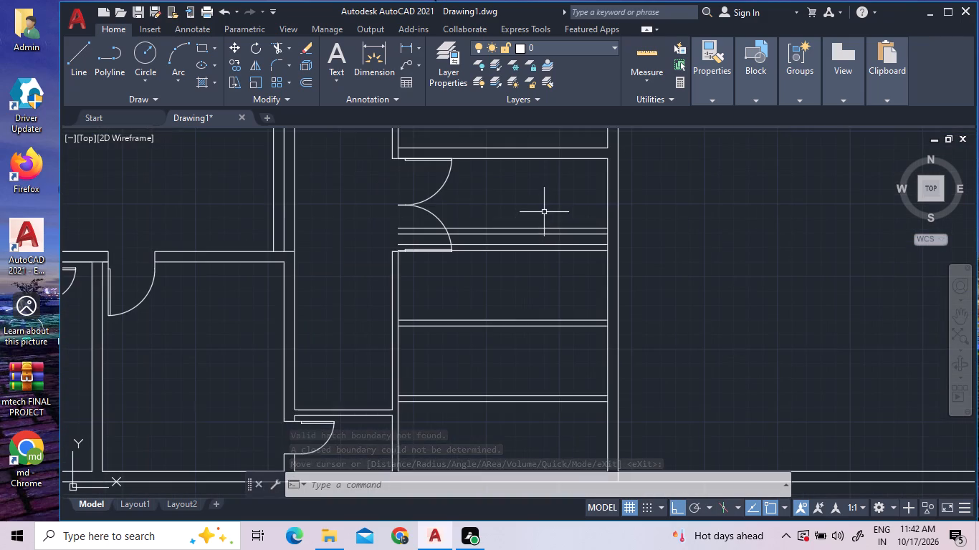
{"action": "scroll", "coordinate": [574, 262], "scroll_direction": "down", "scroll_amount": 1}
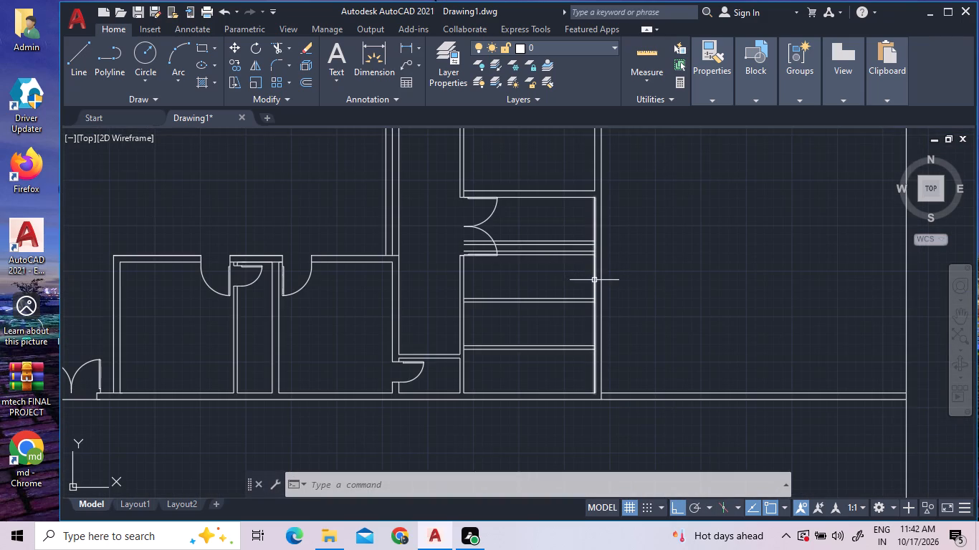
{"action": "left_click", "coordinate": [596, 280]}
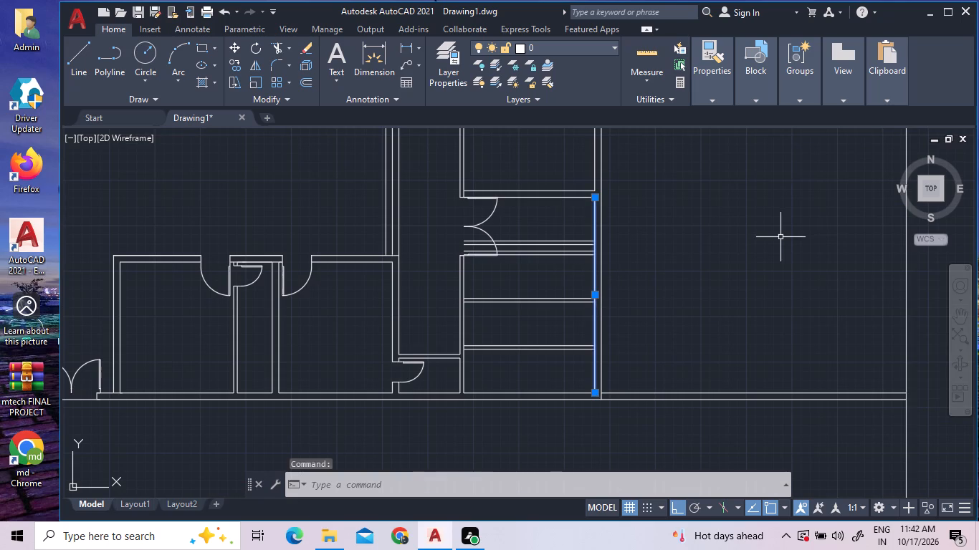
{"action": "key", "text": "Escape"}
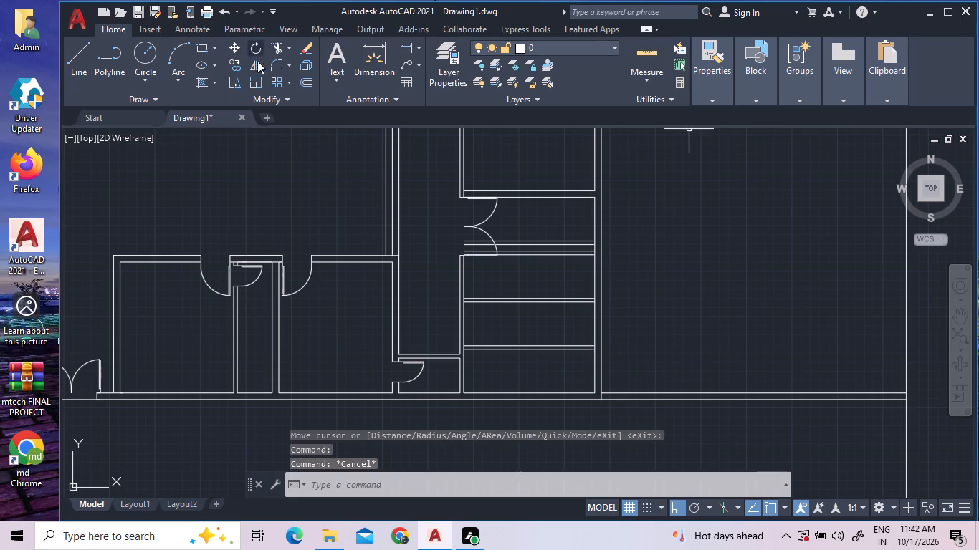
{"action": "double_click", "coordinate": [305, 82]}
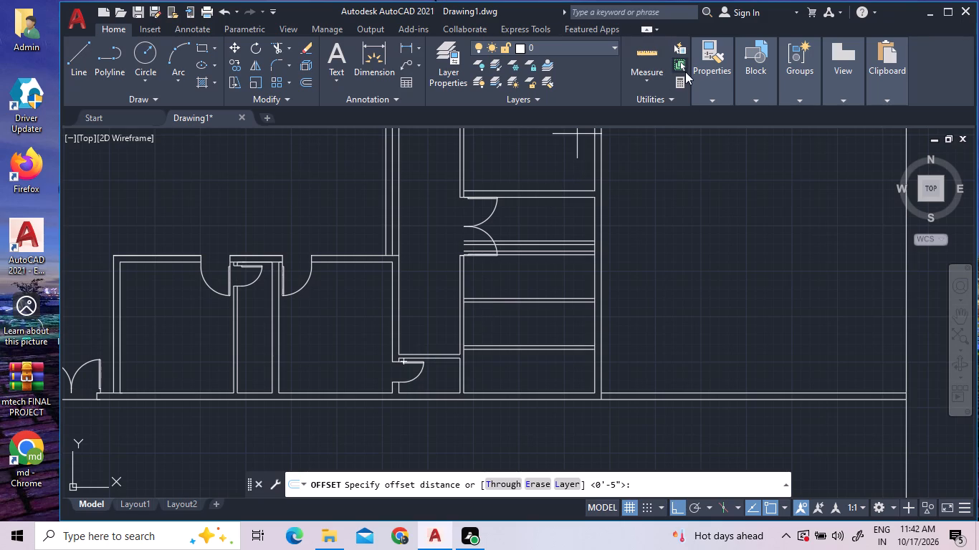
{"action": "double_click", "coordinate": [659, 61]}
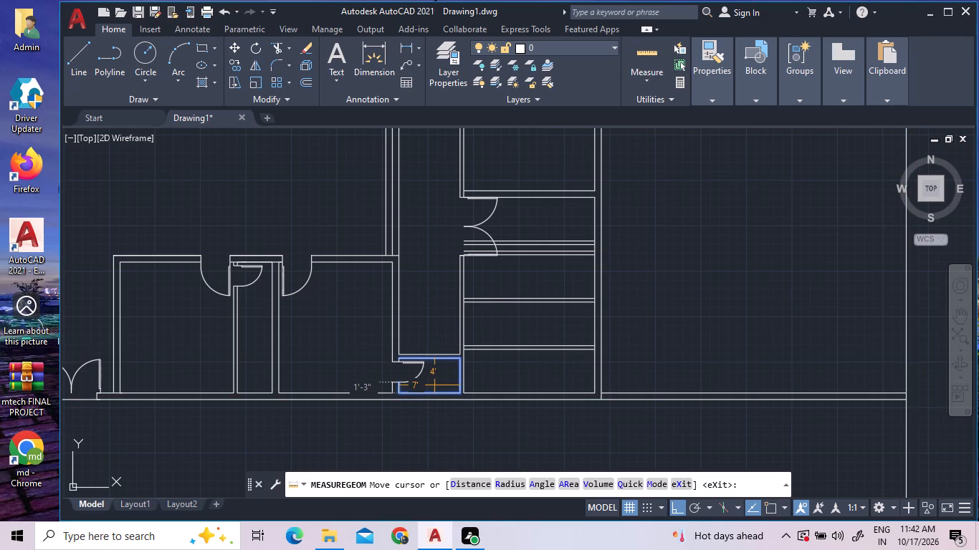
Offset the inner face of the double-door room's right-hand wall 7' to both sides, outside and into the room.
{"action": "double_click", "coordinate": [312, 84]}
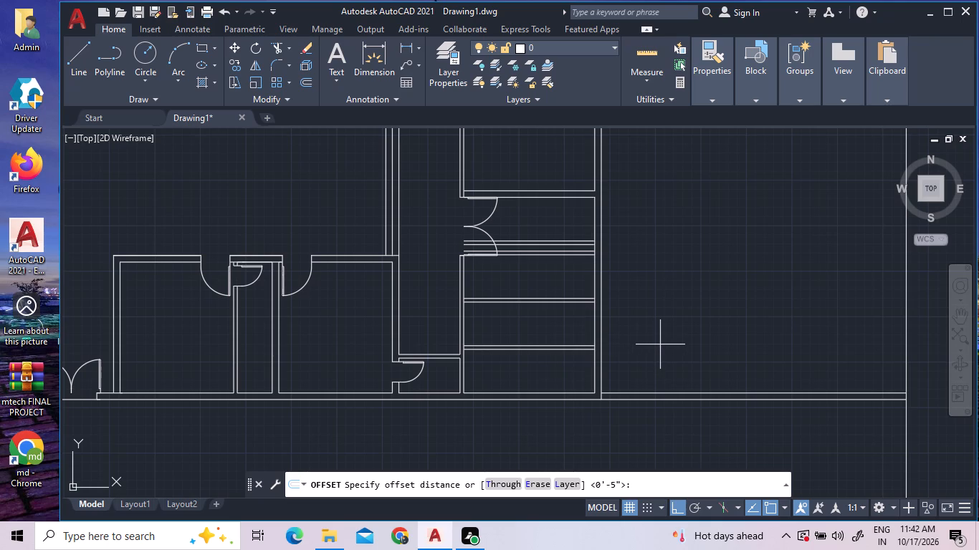
{"action": "type", "text": "7'"}
{"action": "key", "text": "Return"}
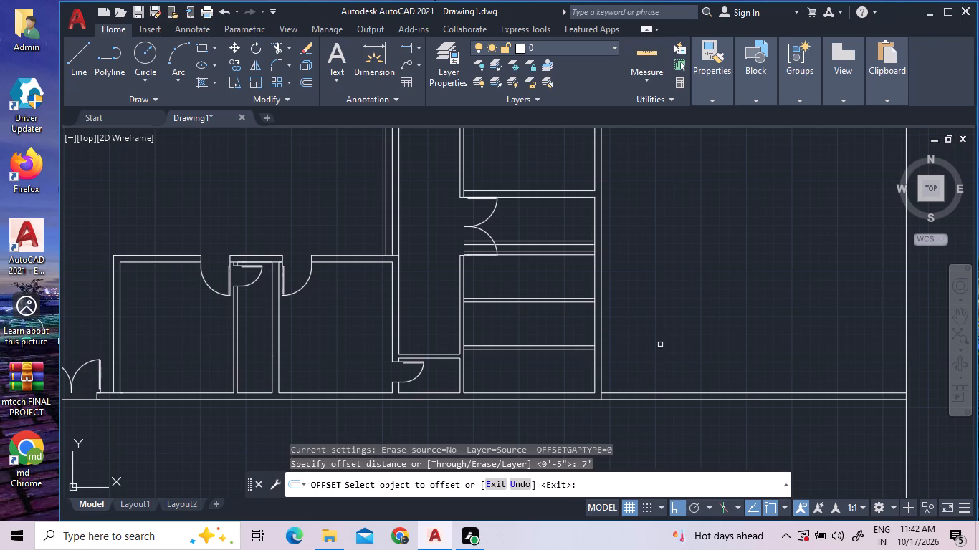
{"action": "triple_click", "coordinate": [596, 376]}
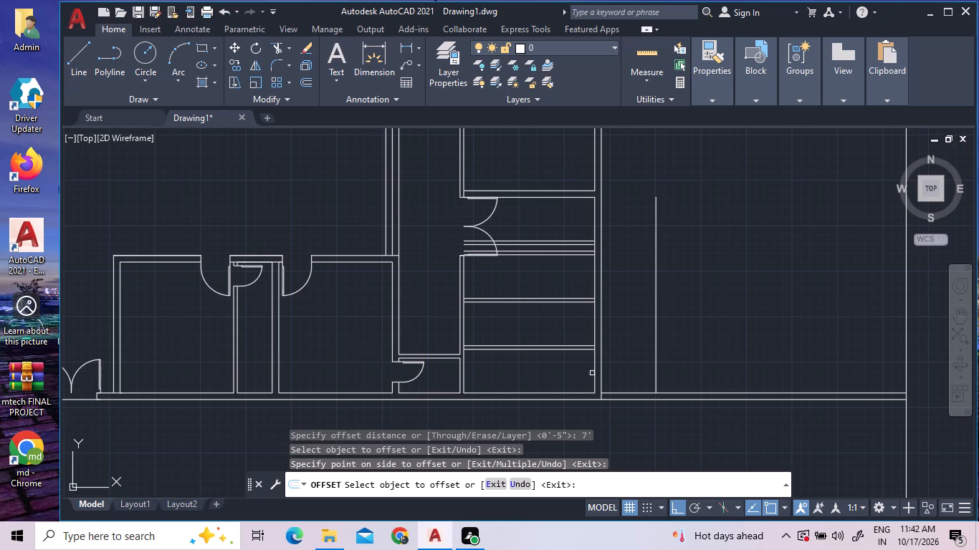
{"action": "double_click", "coordinate": [596, 375]}
{"action": "left_click", "coordinate": [547, 367]}
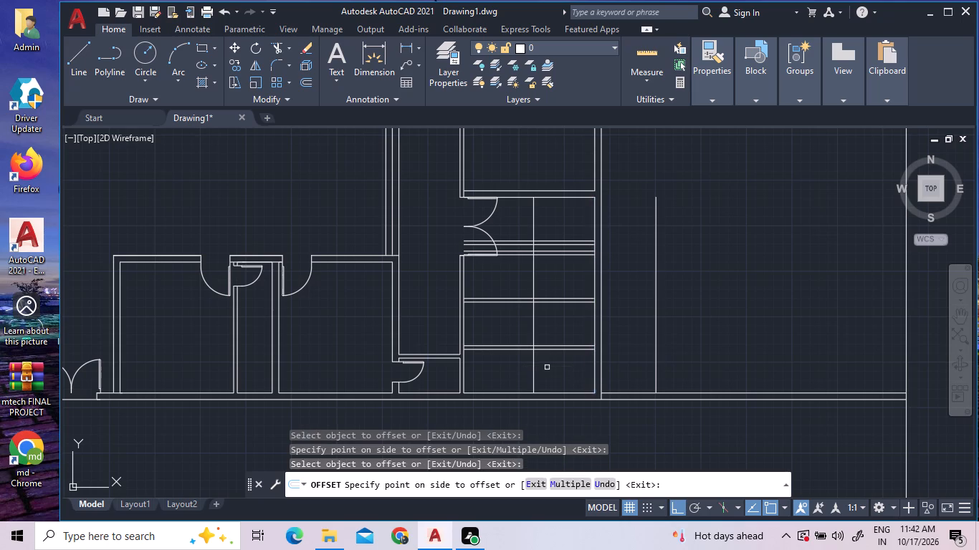
{"action": "right_click", "coordinate": [692, 301]}
{"action": "left_click", "coordinate": [702, 304]}
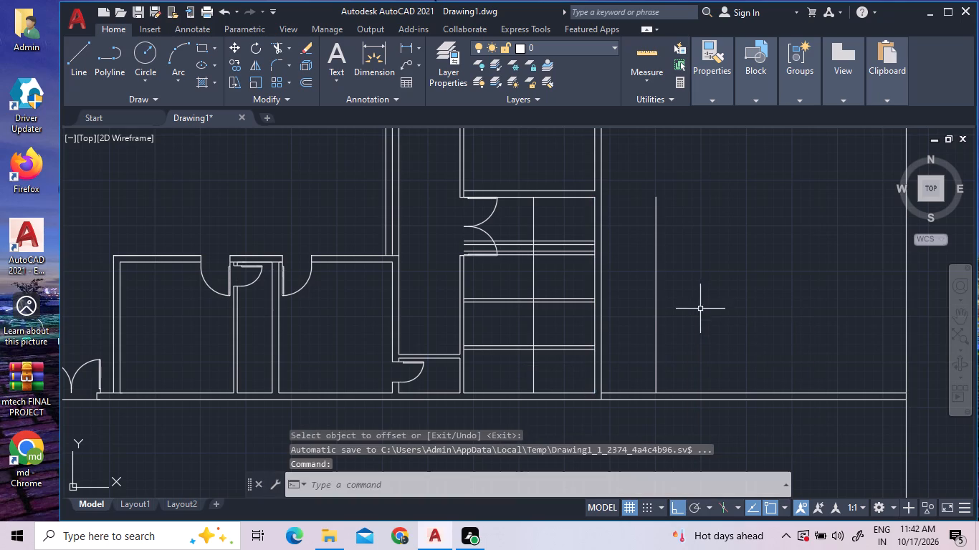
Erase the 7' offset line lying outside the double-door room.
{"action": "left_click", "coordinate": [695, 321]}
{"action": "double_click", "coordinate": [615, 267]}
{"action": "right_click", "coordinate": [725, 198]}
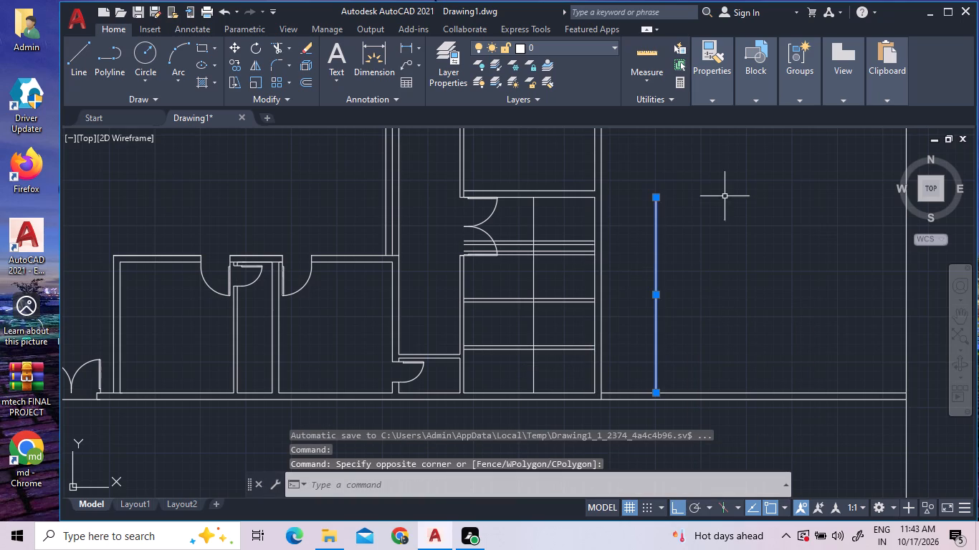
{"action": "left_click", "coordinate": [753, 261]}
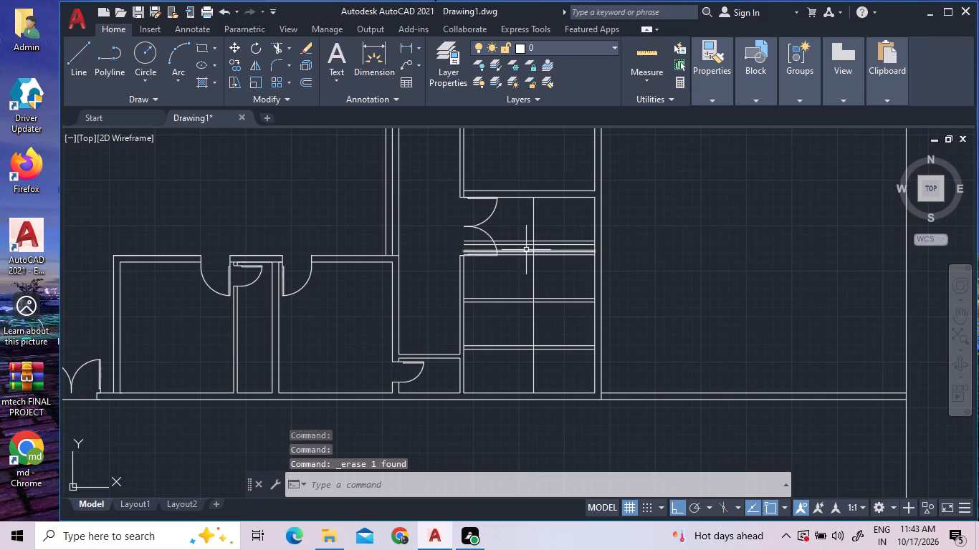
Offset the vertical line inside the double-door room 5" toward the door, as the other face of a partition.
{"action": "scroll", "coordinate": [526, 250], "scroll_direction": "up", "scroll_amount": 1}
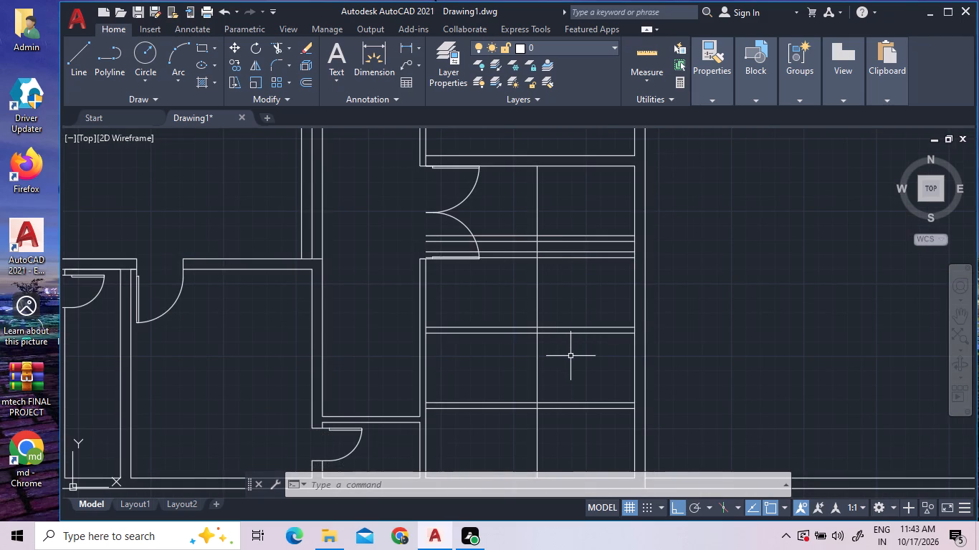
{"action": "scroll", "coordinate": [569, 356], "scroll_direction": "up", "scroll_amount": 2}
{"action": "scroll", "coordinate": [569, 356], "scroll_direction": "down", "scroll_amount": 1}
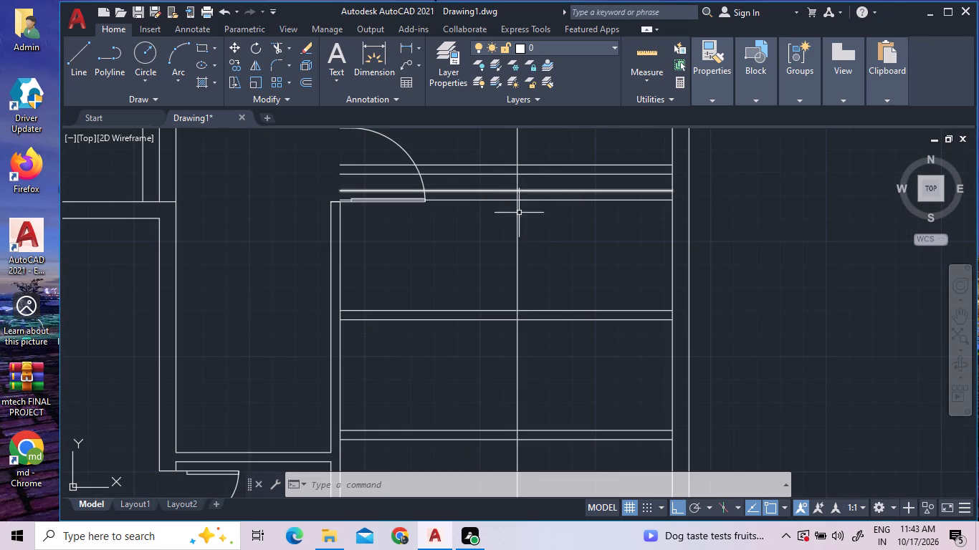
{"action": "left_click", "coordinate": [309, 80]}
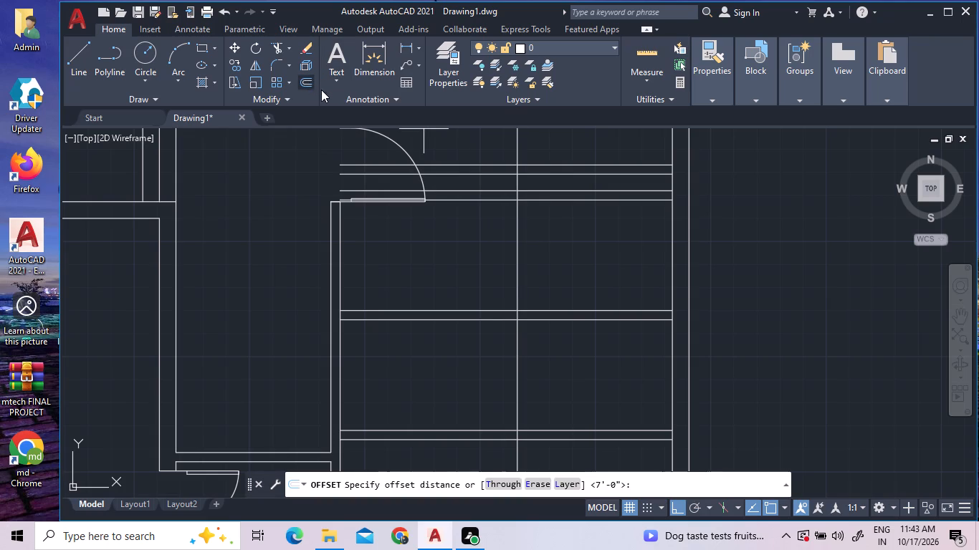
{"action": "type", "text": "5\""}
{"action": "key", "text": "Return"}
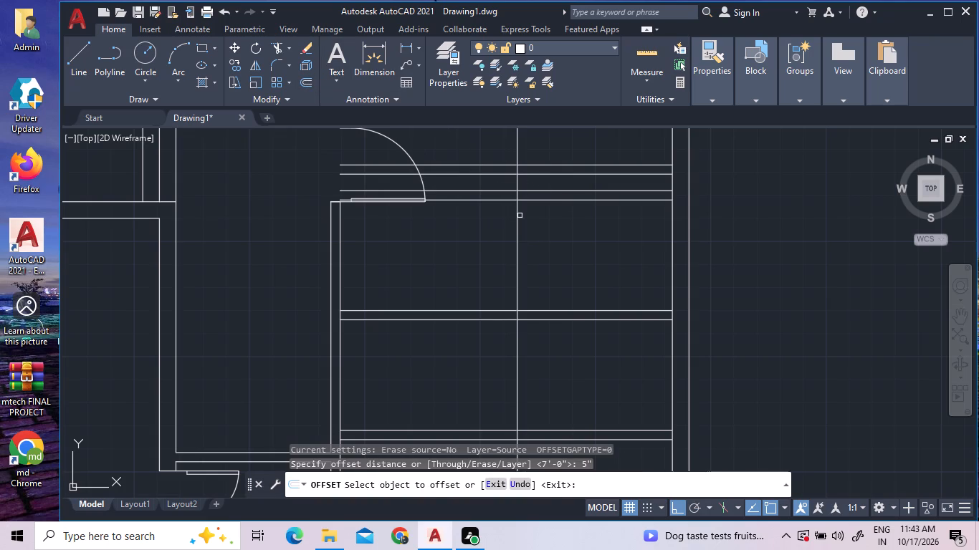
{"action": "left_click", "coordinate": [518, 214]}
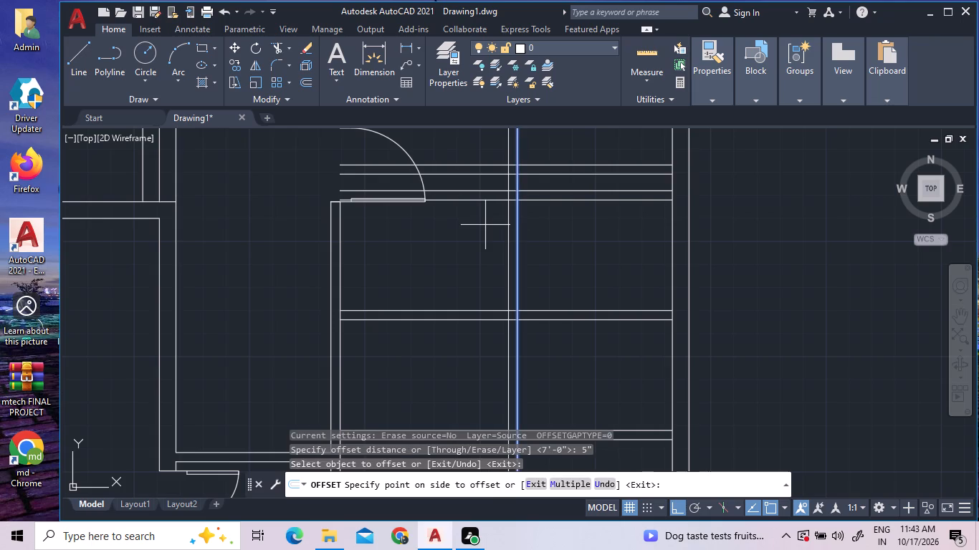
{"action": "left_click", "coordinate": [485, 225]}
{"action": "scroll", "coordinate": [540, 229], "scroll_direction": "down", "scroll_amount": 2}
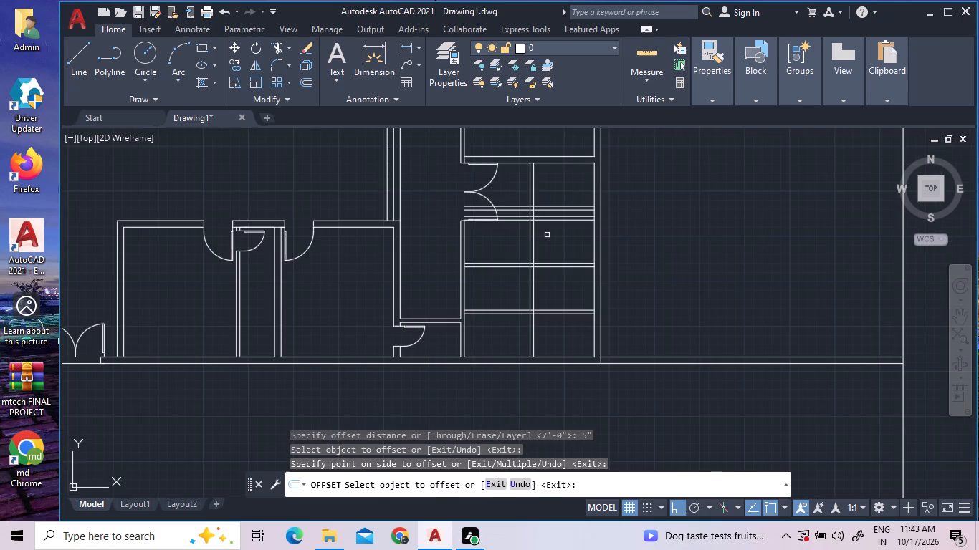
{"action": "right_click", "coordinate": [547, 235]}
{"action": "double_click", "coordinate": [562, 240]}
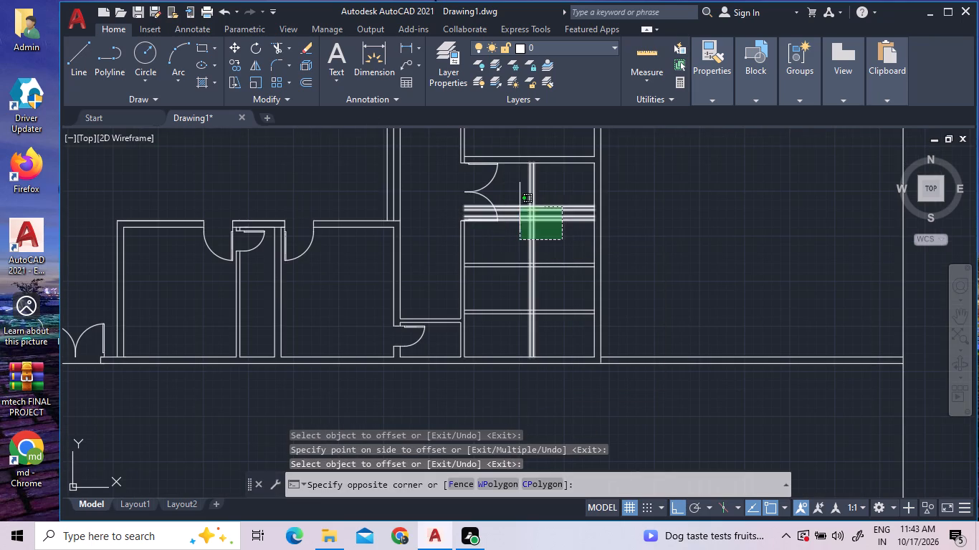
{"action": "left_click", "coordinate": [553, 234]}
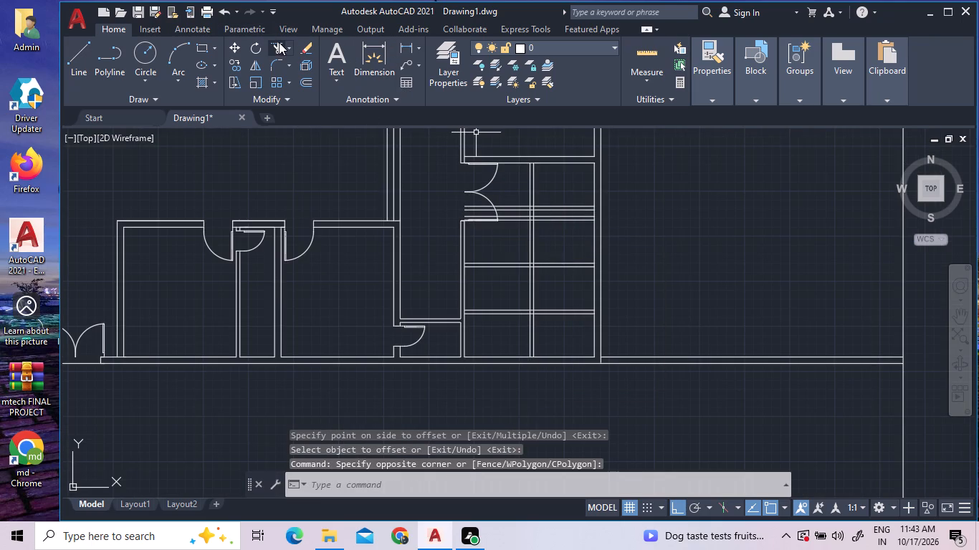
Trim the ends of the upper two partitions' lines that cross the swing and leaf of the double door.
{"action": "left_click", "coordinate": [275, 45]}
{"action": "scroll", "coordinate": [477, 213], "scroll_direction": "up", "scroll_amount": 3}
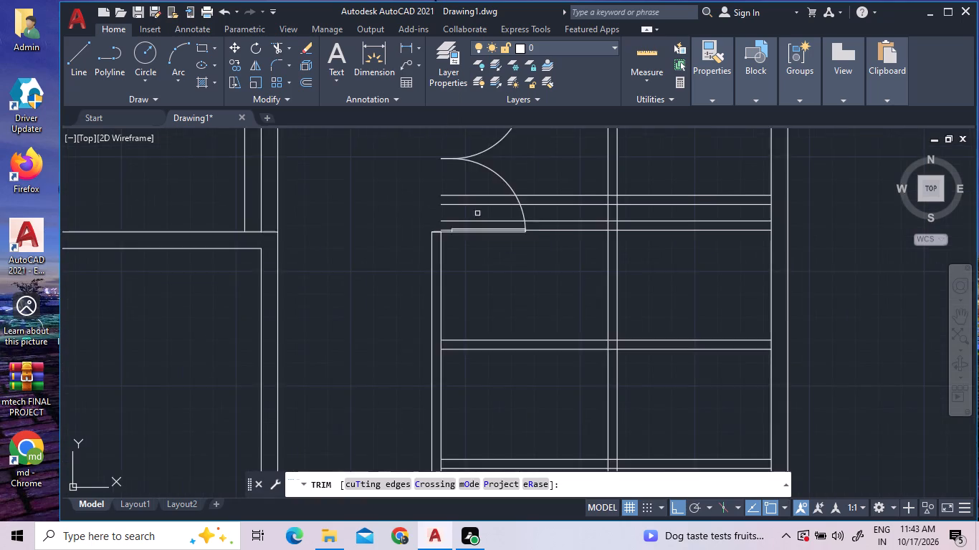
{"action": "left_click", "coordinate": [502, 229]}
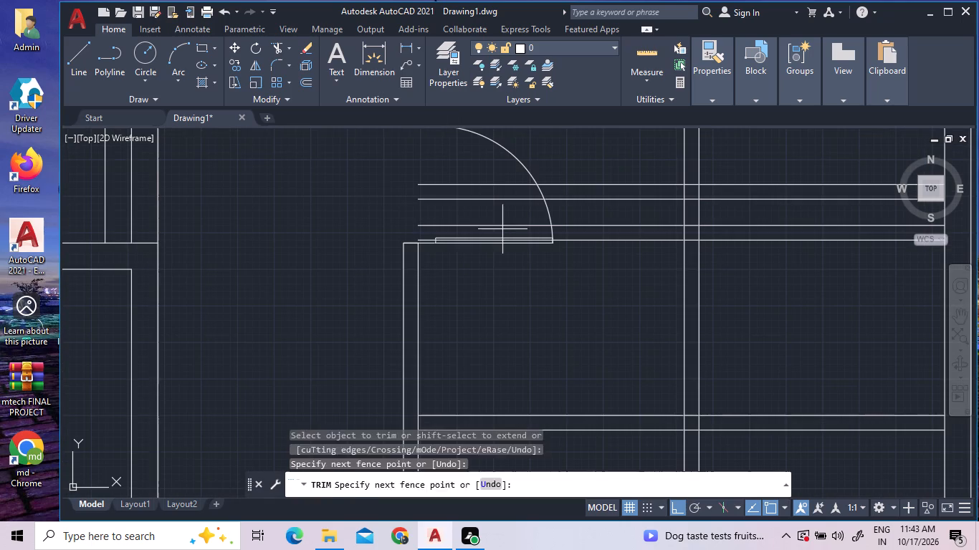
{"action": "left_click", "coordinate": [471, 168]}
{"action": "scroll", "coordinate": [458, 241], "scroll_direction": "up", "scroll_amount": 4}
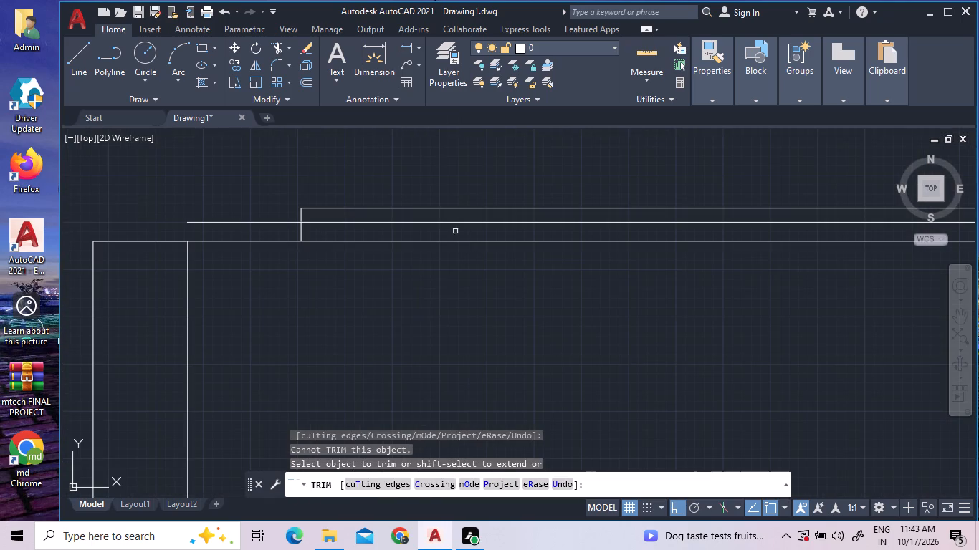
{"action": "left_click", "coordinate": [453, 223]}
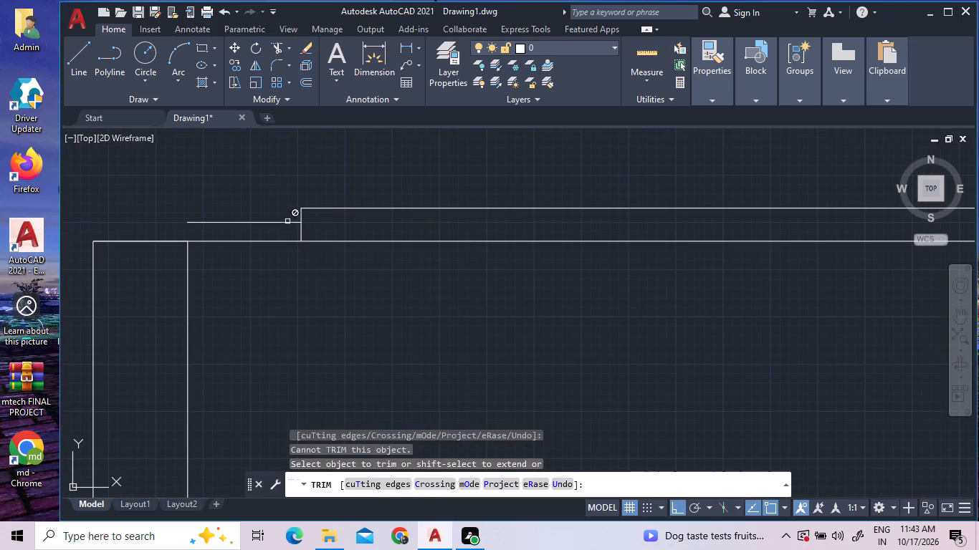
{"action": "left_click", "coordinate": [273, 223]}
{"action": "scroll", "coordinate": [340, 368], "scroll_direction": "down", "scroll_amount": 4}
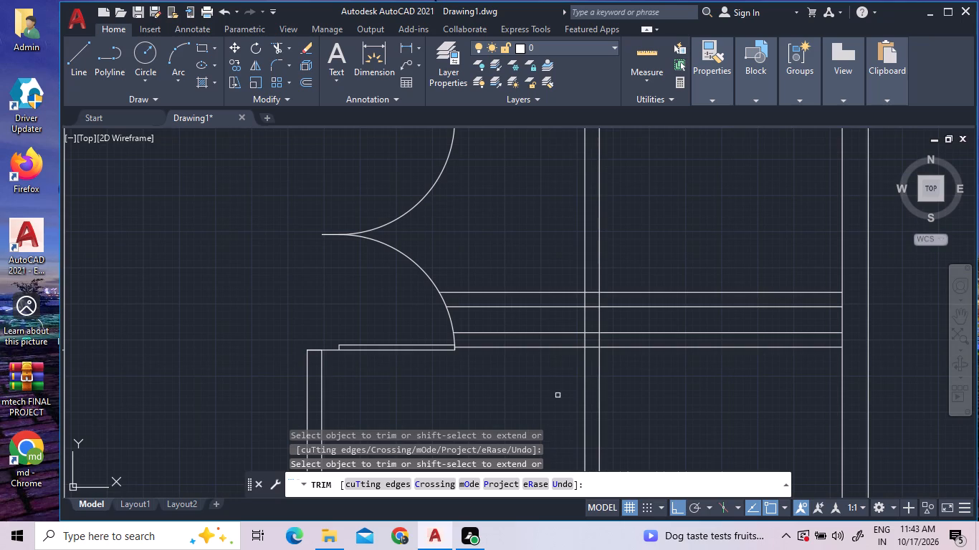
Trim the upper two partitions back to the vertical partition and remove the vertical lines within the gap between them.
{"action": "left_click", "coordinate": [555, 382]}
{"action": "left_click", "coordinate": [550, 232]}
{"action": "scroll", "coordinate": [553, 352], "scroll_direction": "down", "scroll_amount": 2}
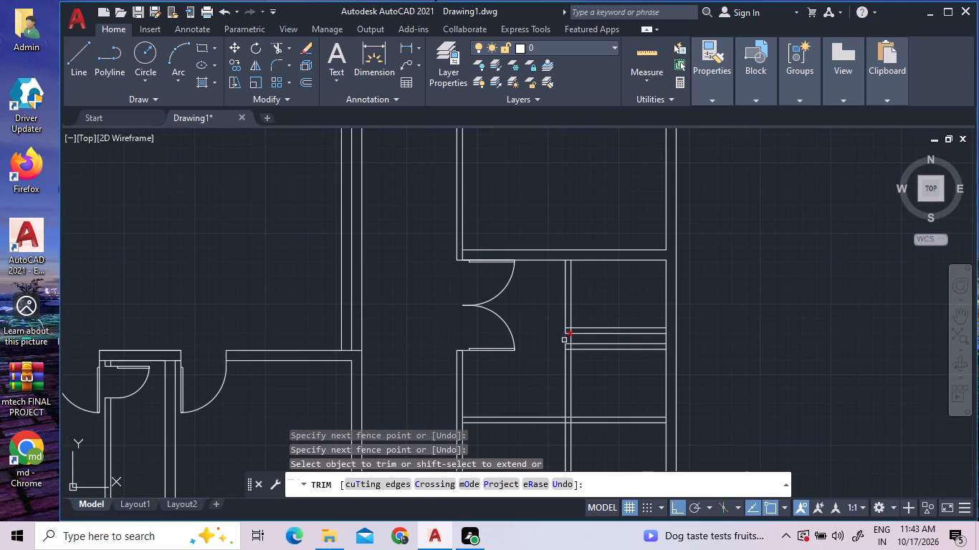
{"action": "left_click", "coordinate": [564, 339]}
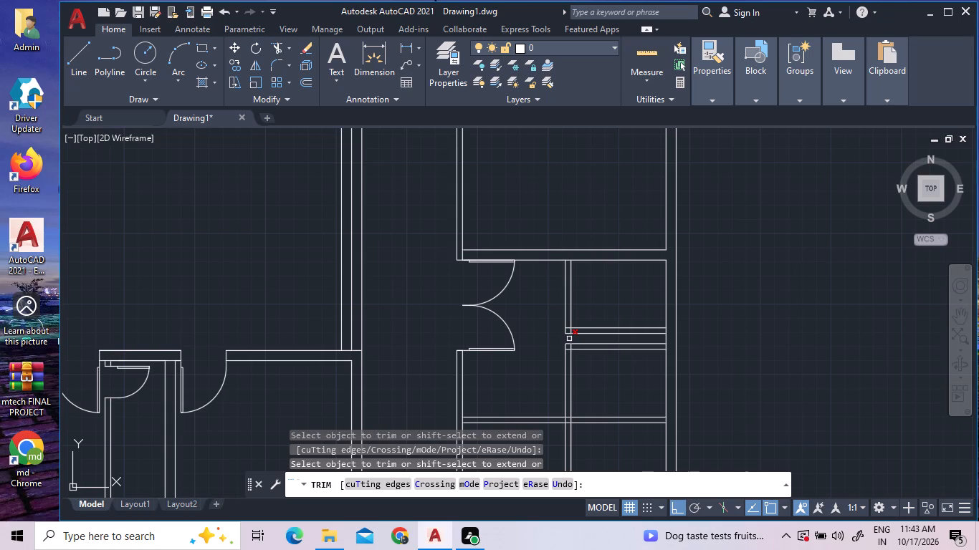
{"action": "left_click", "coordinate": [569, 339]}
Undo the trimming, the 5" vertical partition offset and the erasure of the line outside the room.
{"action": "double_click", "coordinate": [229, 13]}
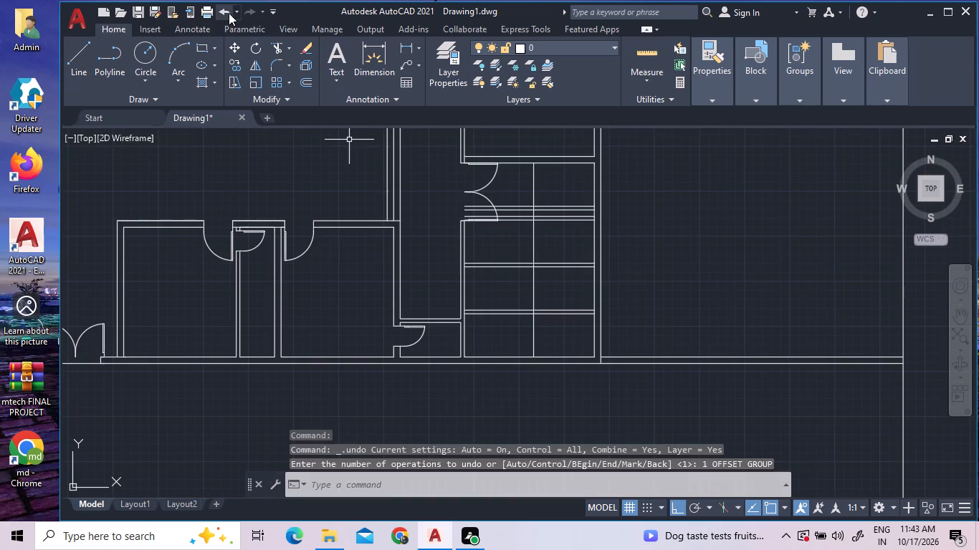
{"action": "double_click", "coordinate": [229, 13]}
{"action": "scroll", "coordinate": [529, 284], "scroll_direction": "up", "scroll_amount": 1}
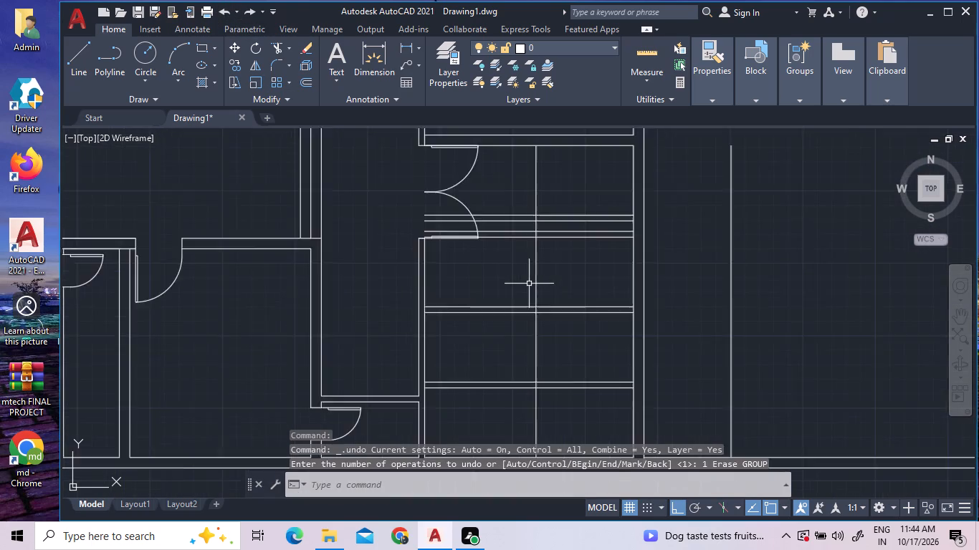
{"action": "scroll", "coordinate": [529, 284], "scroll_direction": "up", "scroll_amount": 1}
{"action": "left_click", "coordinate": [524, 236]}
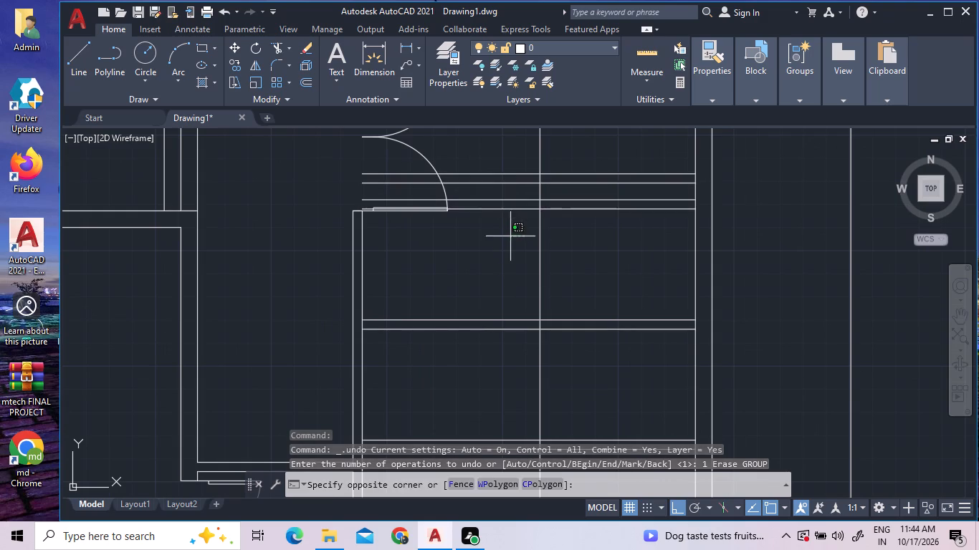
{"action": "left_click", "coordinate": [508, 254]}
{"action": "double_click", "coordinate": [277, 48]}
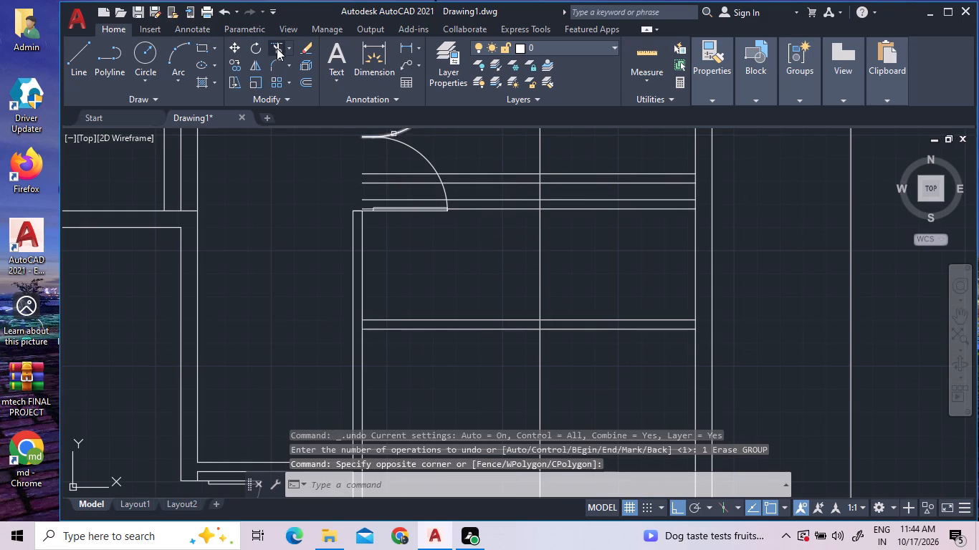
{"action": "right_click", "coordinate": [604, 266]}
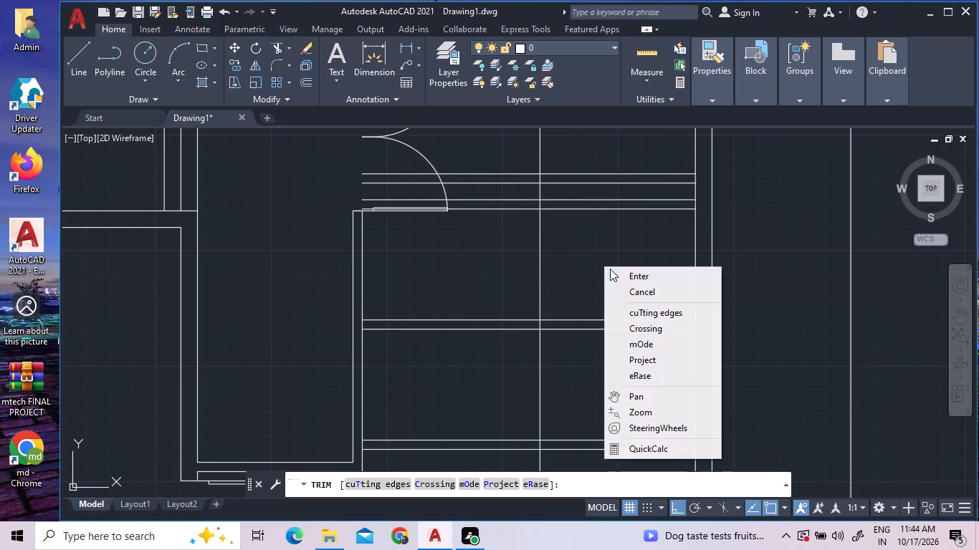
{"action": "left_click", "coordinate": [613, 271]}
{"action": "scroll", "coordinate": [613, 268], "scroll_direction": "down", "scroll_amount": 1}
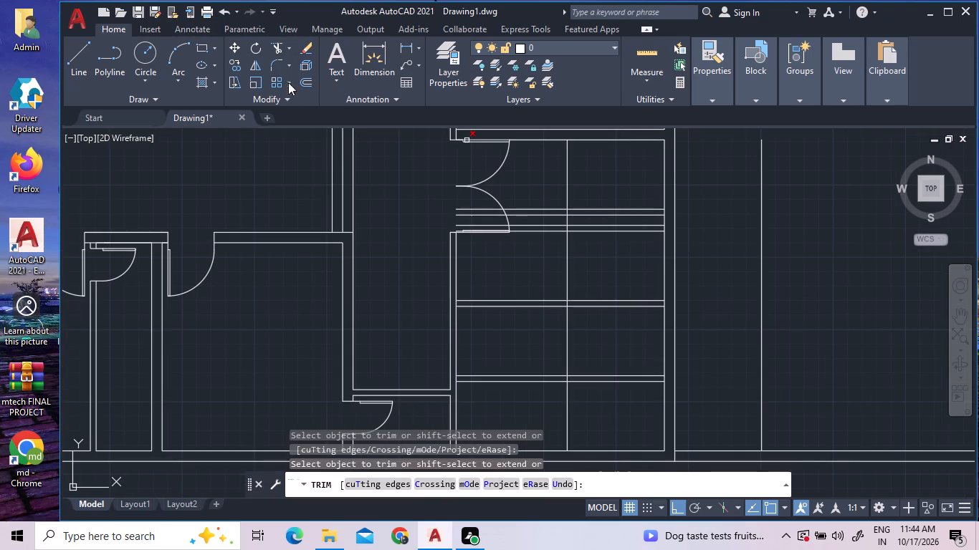
Offset the vertical line inside the double-door room 5" toward the door to form a partition.
{"action": "double_click", "coordinate": [304, 80]}
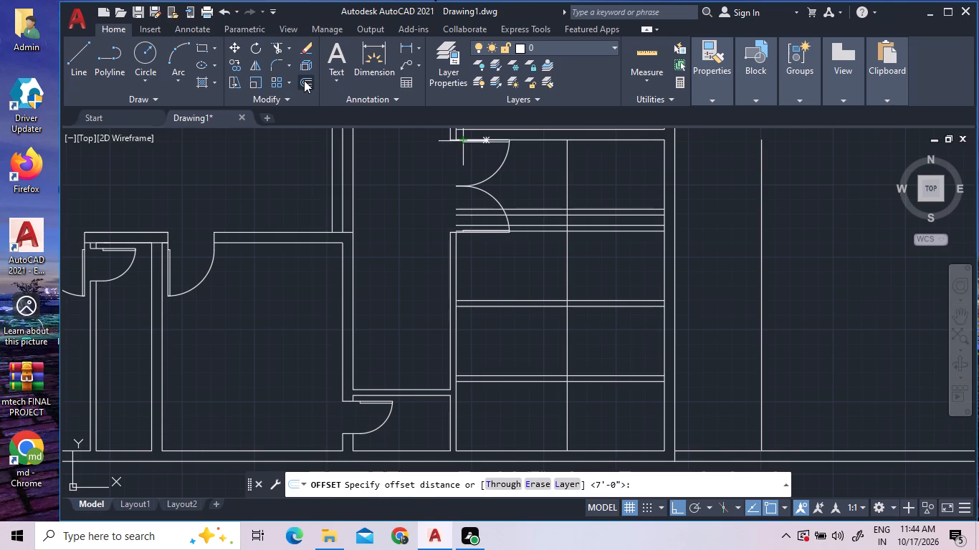
{"action": "double_click", "coordinate": [304, 80]}
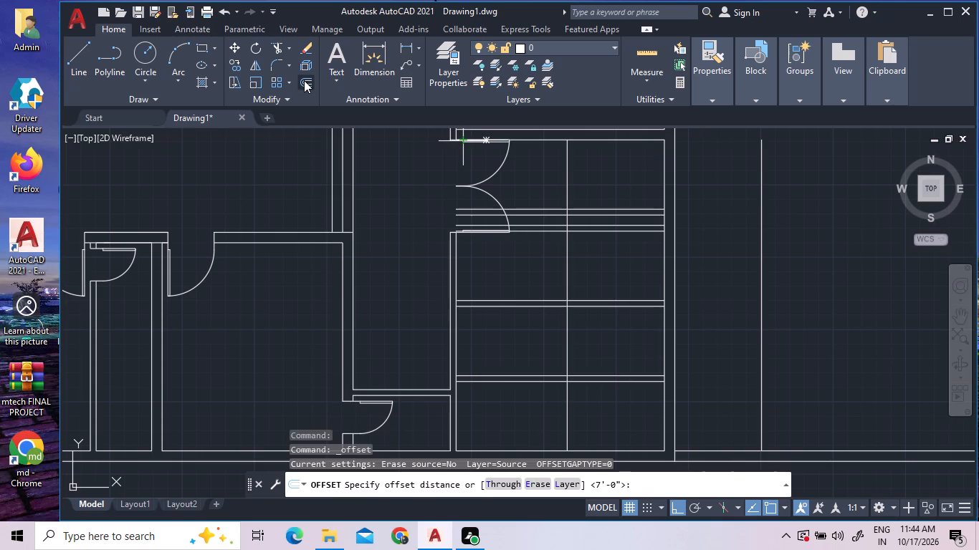
{"action": "key", "text": "5"}
{"action": "key", "text": "shift+quotedbl"}
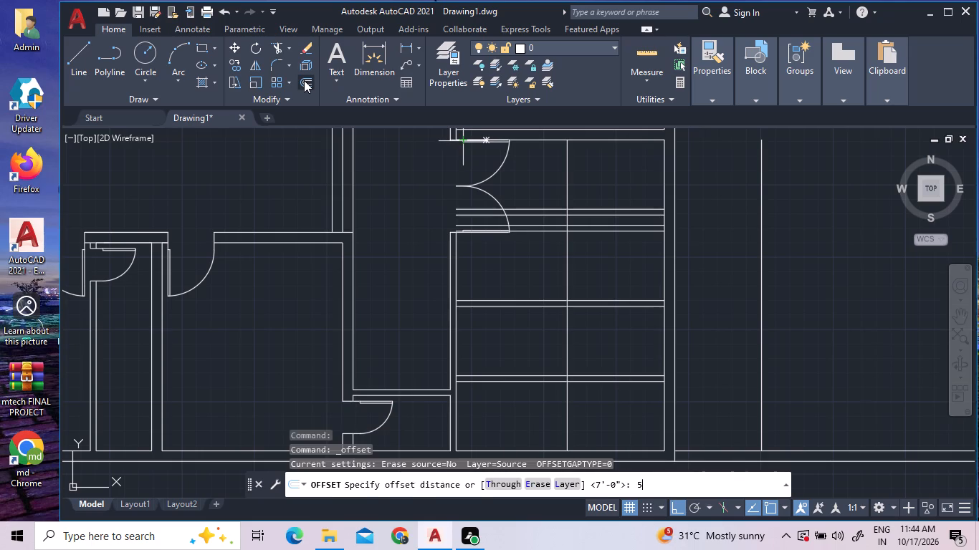
{"action": "key", "text": "Return"}
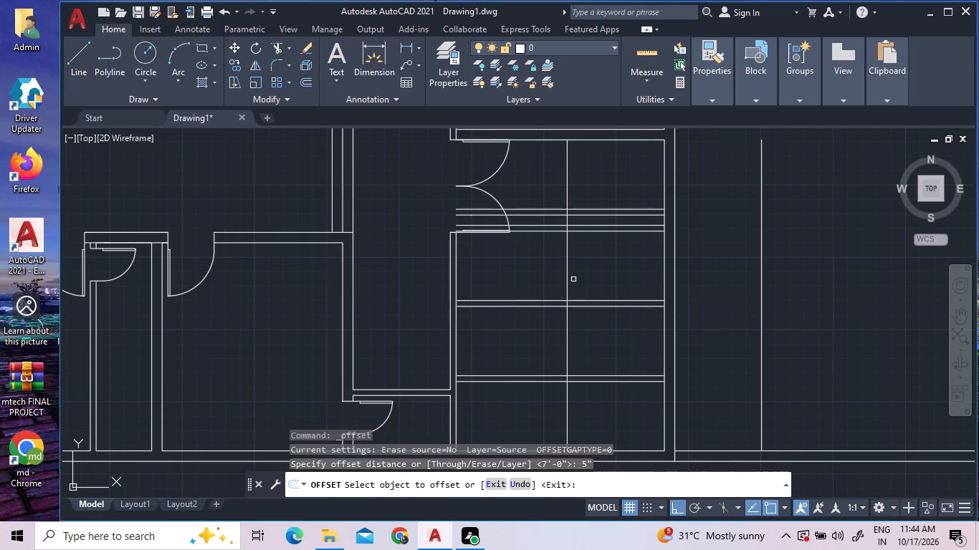
{"action": "left_click", "coordinate": [565, 269]}
{"action": "left_click", "coordinate": [553, 270]}
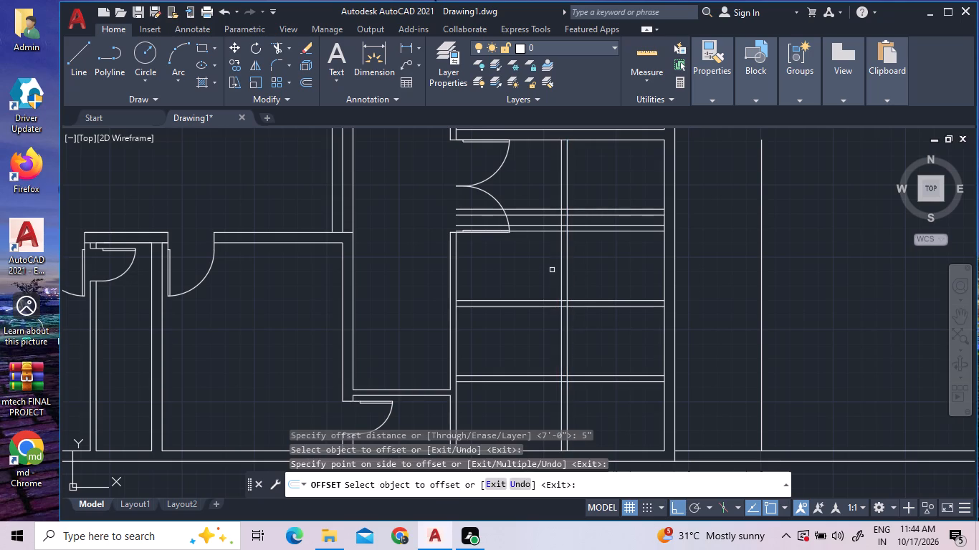
{"action": "right_click", "coordinate": [540, 259]}
{"action": "left_click", "coordinate": [548, 264]}
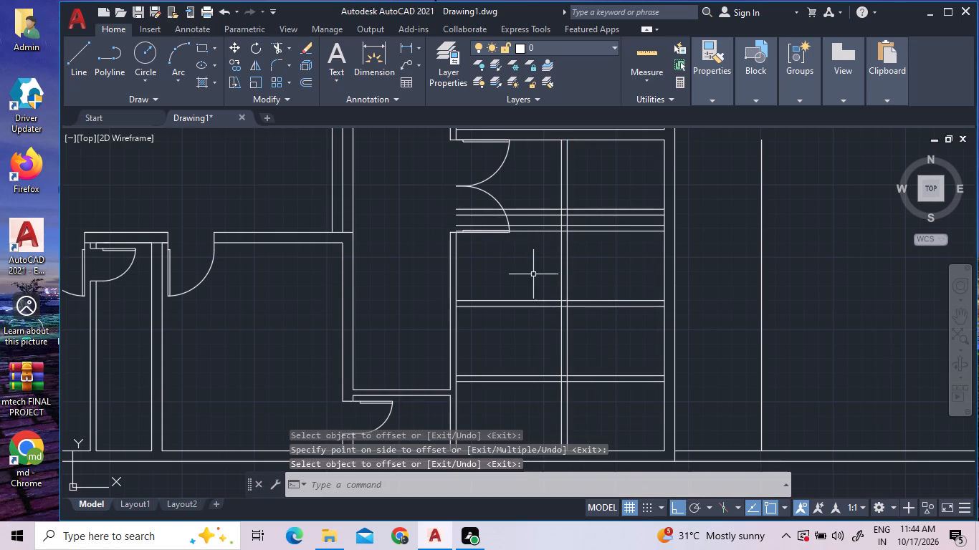
Trim the upper two horizontal partitions' lines between the vertical partition and the door-side wall, including the pieces crossing the door leaf and swing.
{"action": "double_click", "coordinate": [278, 46]}
{"action": "left_click", "coordinate": [541, 258]}
{"action": "left_click", "coordinate": [545, 186]}
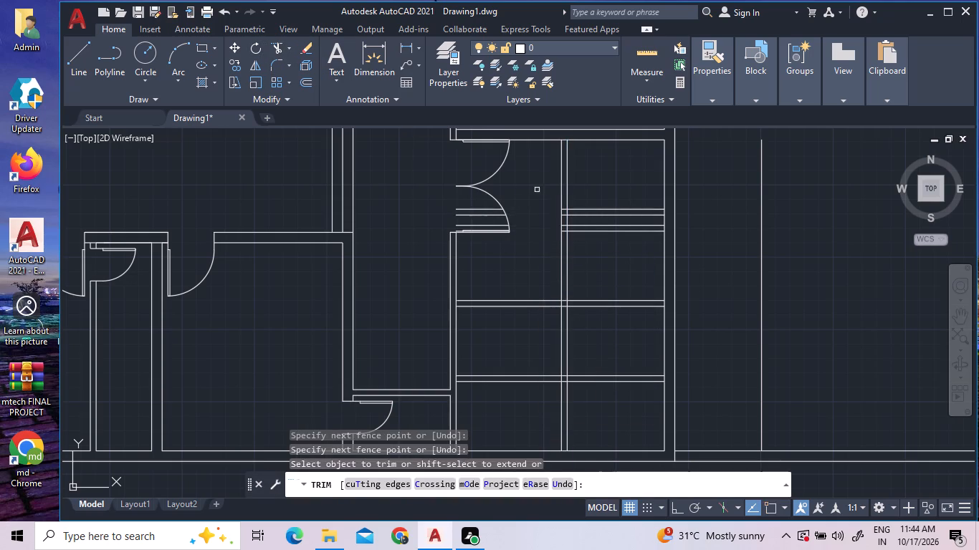
{"action": "scroll", "coordinate": [493, 241], "scroll_direction": "up", "scroll_amount": 3}
{"action": "scroll", "coordinate": [411, 221], "scroll_direction": "up", "scroll_amount": 3}
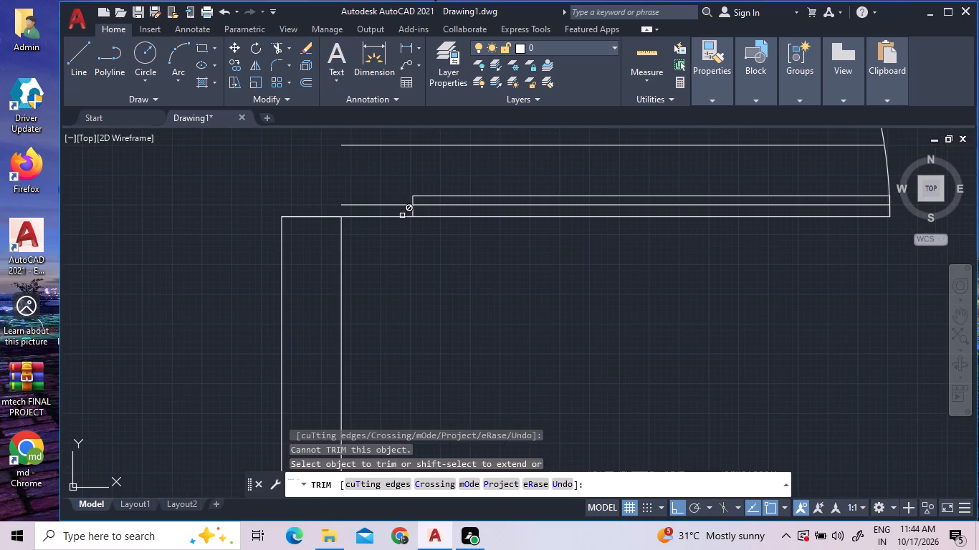
{"action": "left_click", "coordinate": [396, 203]}
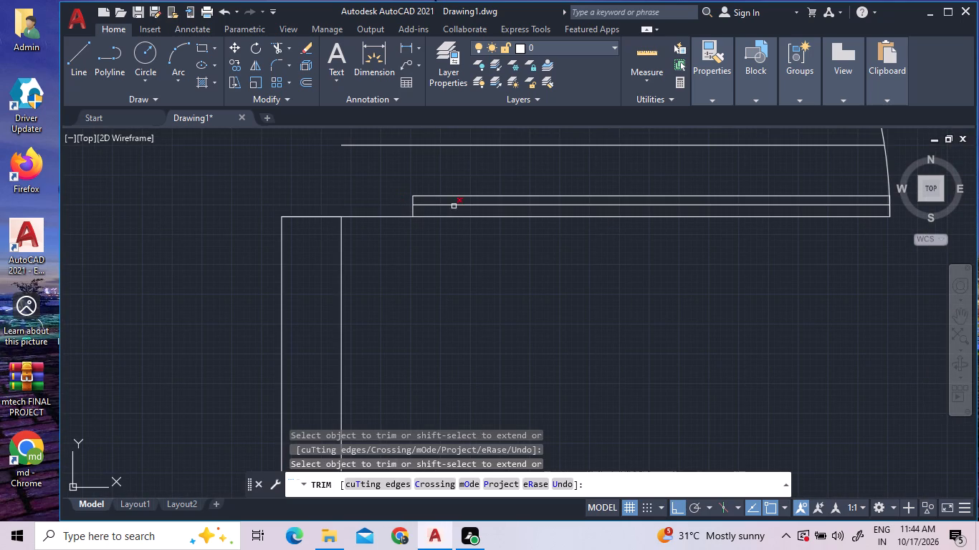
{"action": "left_click", "coordinate": [454, 206]}
{"action": "left_click", "coordinate": [484, 145]}
{"action": "scroll", "coordinate": [493, 233], "scroll_direction": "down", "scroll_amount": 4}
{"action": "left_click", "coordinate": [523, 204]}
{"action": "left_click", "coordinate": [507, 193]}
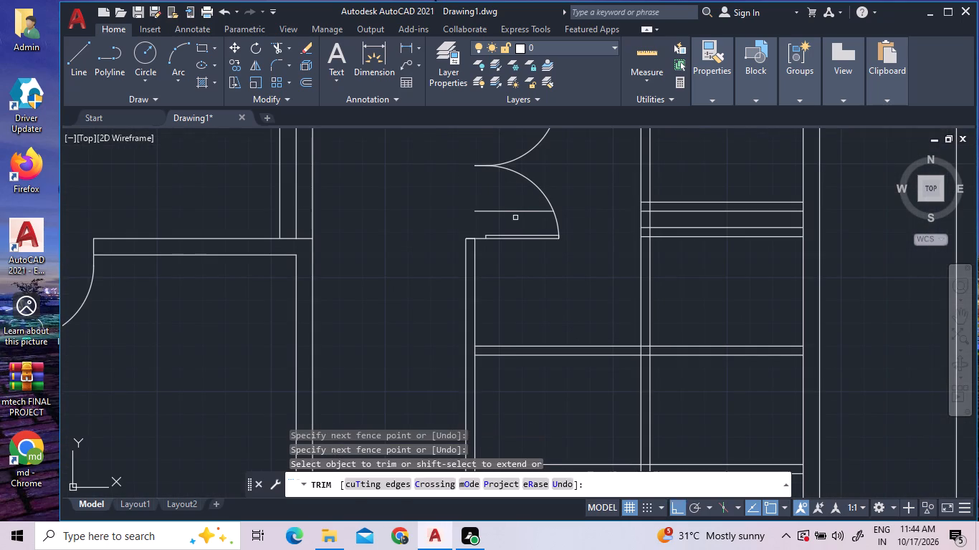
{"action": "double_click", "coordinate": [517, 218]}
{"action": "left_click", "coordinate": [512, 203]}
Trim the lower two horizontal partitions' lines between the vertical partition and the door-side wall.
{"action": "scroll", "coordinate": [510, 201], "scroll_direction": "down", "scroll_amount": 1}
{"action": "left_click", "coordinate": [566, 329]}
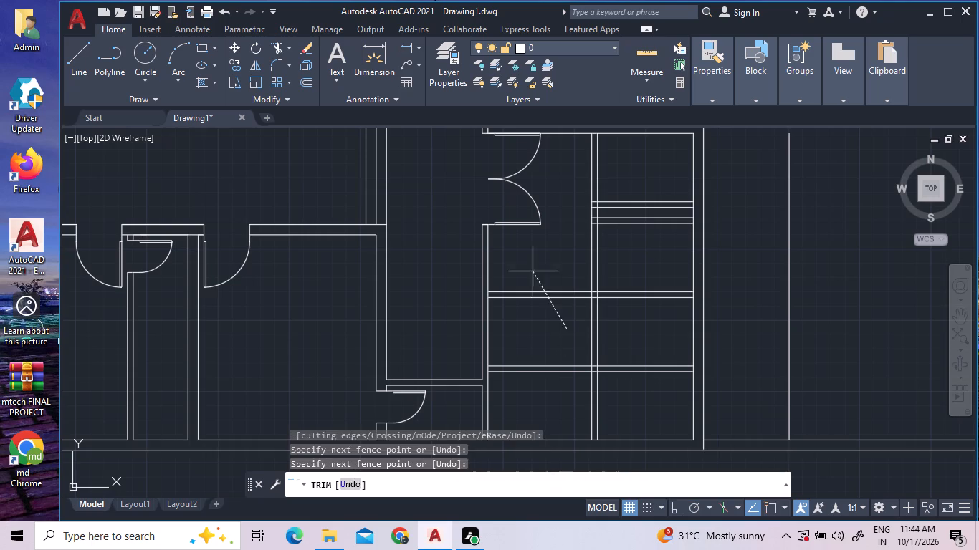
{"action": "left_click", "coordinate": [533, 260]}
{"action": "left_click_drag", "start_coordinate": [562, 394], "coordinate": [563, 385]}
{"action": "left_click", "coordinate": [551, 320]}
Trim the bottom wall's inner line between the two faces of the vertical partition.
{"action": "scroll", "coordinate": [560, 299], "scroll_direction": "down", "scroll_amount": 2}
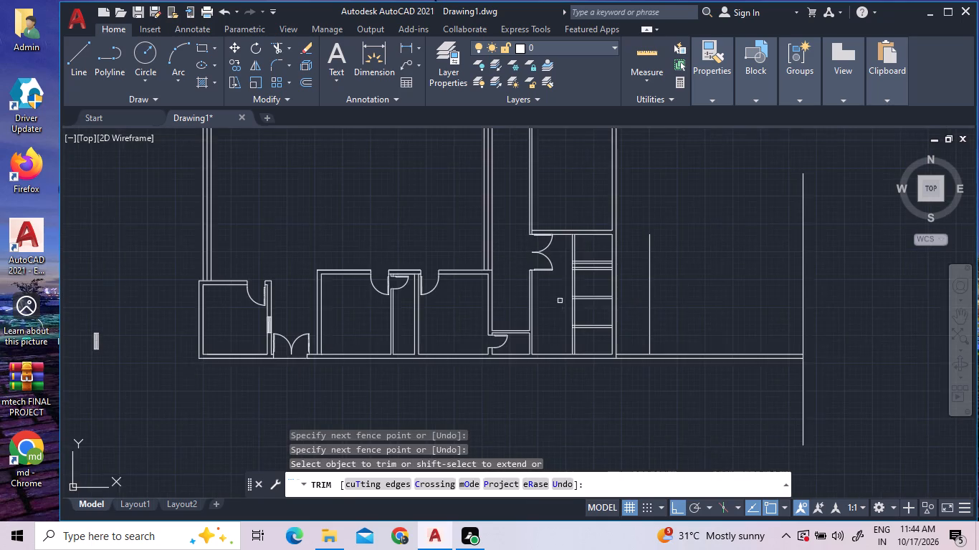
{"action": "scroll", "coordinate": [568, 365], "scroll_direction": "up", "scroll_amount": 6}
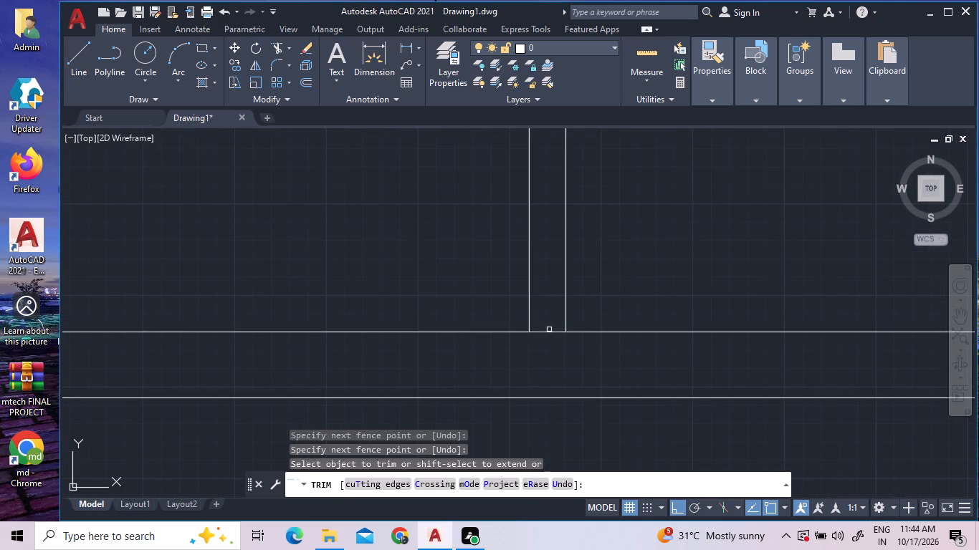
{"action": "left_click", "coordinate": [550, 330]}
Trim the lines crossing the lowest horizontal partition's junctions with the vertical partition and the outer wall.
{"action": "scroll", "coordinate": [615, 329], "scroll_direction": "down", "scroll_amount": 4}
{"action": "scroll", "coordinate": [613, 241], "scroll_direction": "up", "scroll_amount": 2}
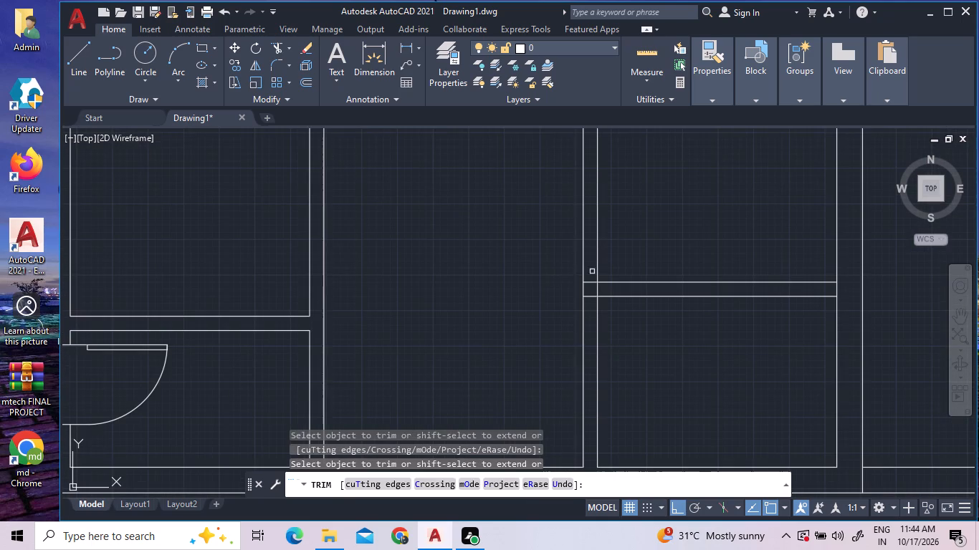
{"action": "left_click", "coordinate": [591, 271]}
{"action": "triple_click", "coordinate": [591, 306]}
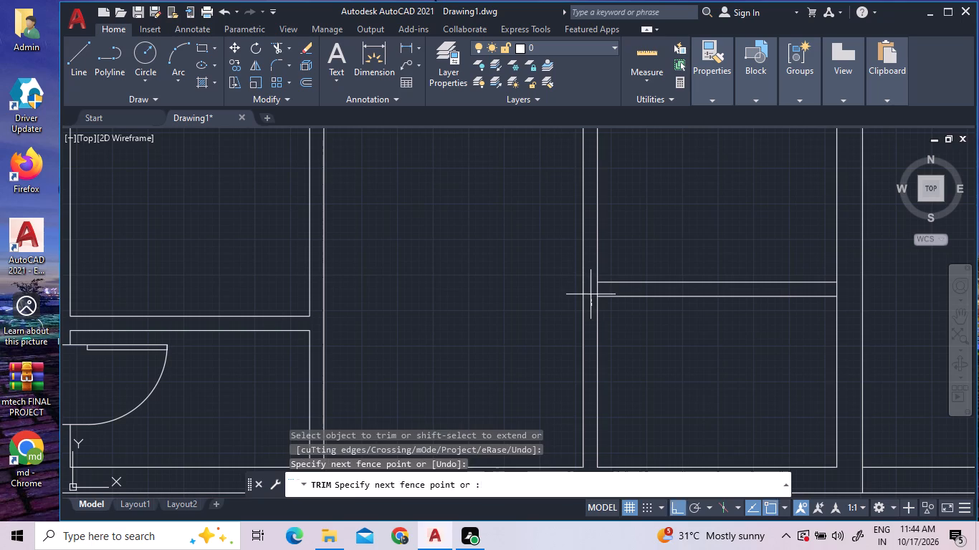
{"action": "left_click", "coordinate": [599, 289]}
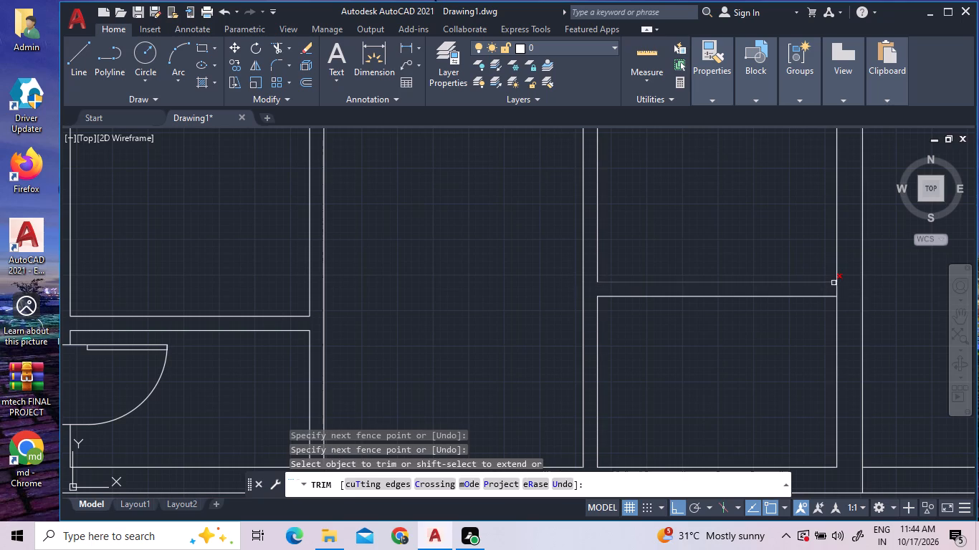
{"action": "double_click", "coordinate": [836, 286]}
Trim the lines crossing the second-lowest horizontal partition's junctions with the vertical partition and the outer wall.
{"action": "scroll", "coordinate": [849, 336], "scroll_direction": "down", "scroll_amount": 1}
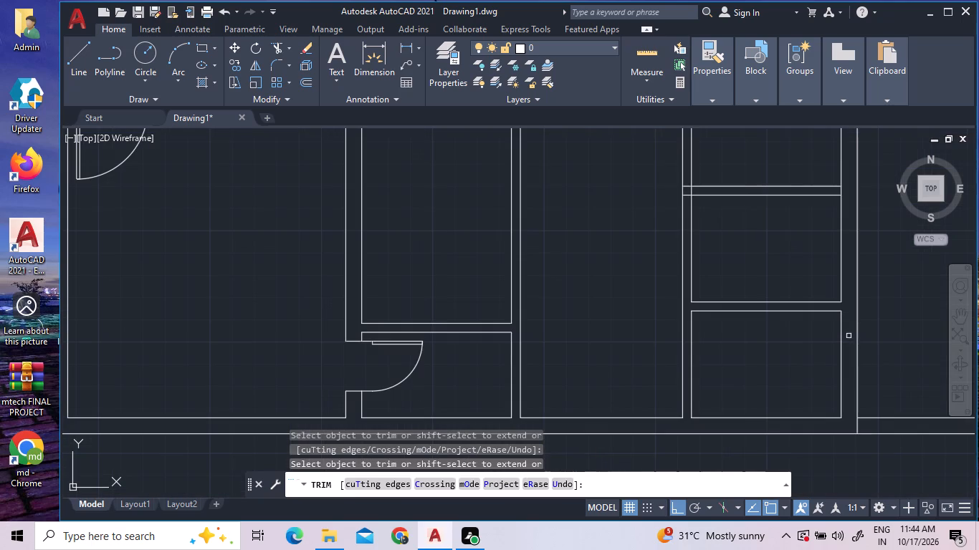
{"action": "scroll", "coordinate": [816, 243], "scroll_direction": "down", "scroll_amount": 2}
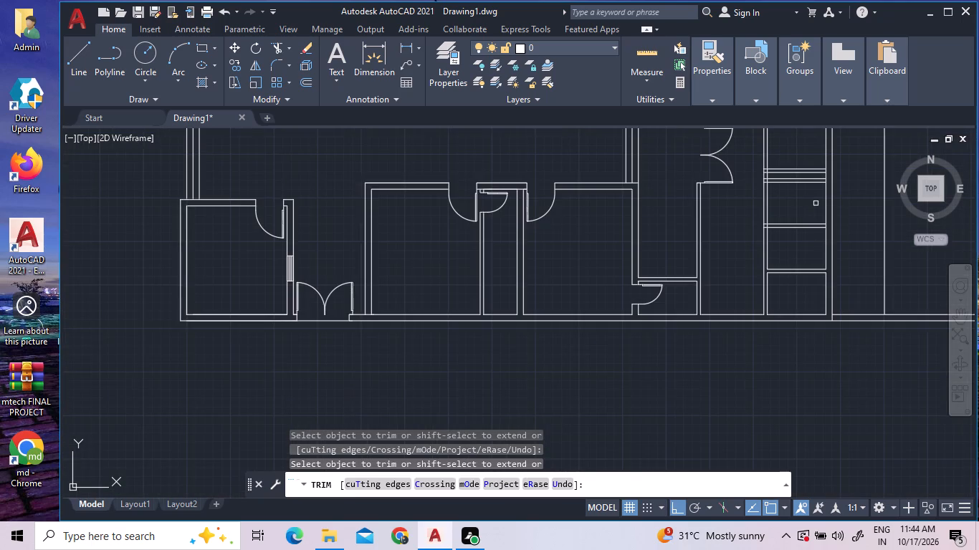
{"action": "scroll", "coordinate": [816, 203], "scroll_direction": "up", "scroll_amount": 3}
{"action": "double_click", "coordinate": [612, 298]}
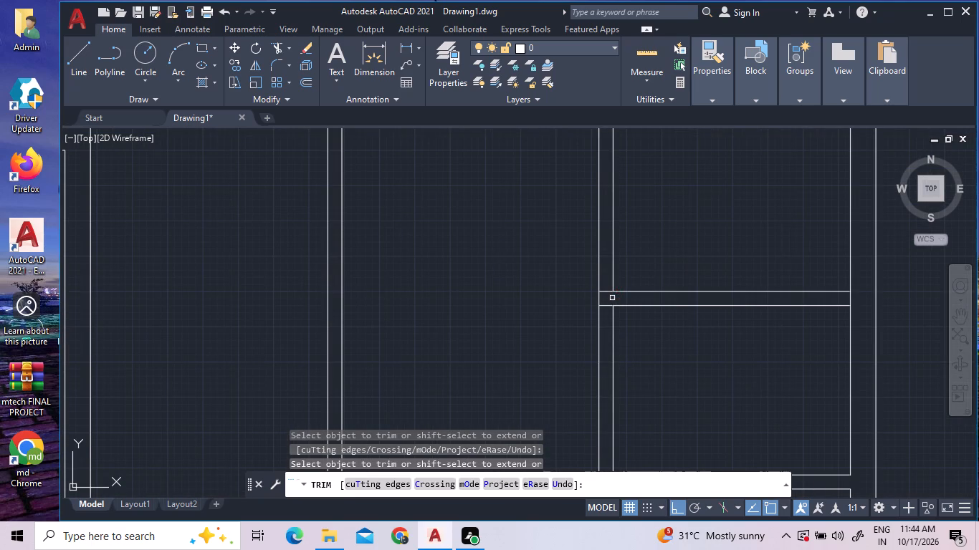
{"action": "double_click", "coordinate": [608, 291]}
{"action": "left_click", "coordinate": [606, 304]}
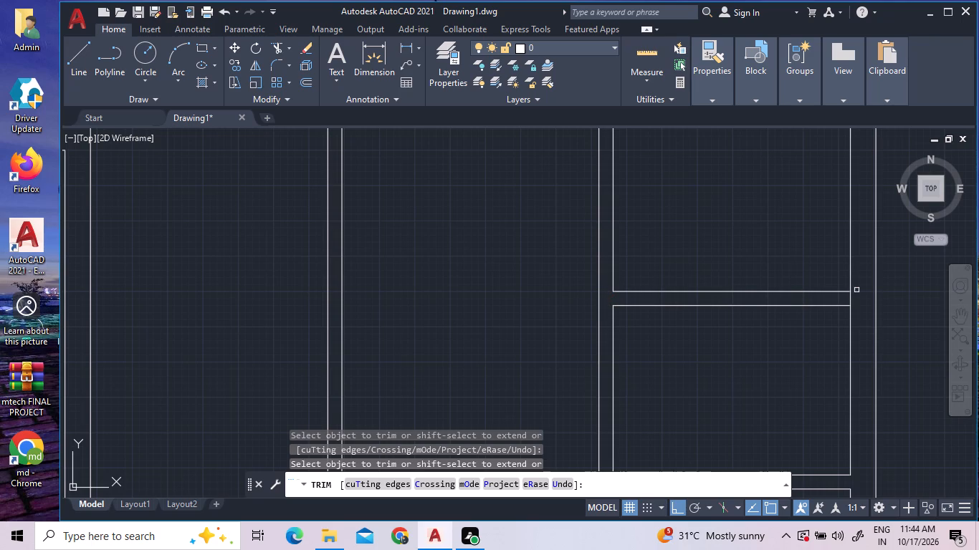
{"action": "double_click", "coordinate": [852, 298]}
Trim the lines crossing the second-highest horizontal partition's junctions with the vertical partition and the outer wall.
{"action": "scroll", "coordinate": [834, 306], "scroll_direction": "down", "scroll_amount": 4}
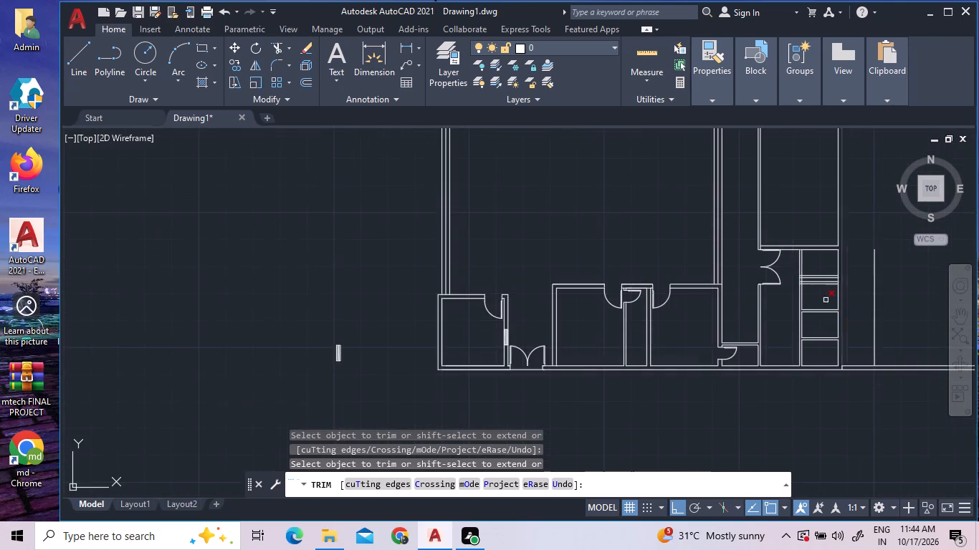
{"action": "scroll", "coordinate": [806, 271], "scroll_direction": "up", "scroll_amount": 3}
{"action": "scroll", "coordinate": [783, 329], "scroll_direction": "up", "scroll_amount": 4}
{"action": "left_click", "coordinate": [755, 303]}
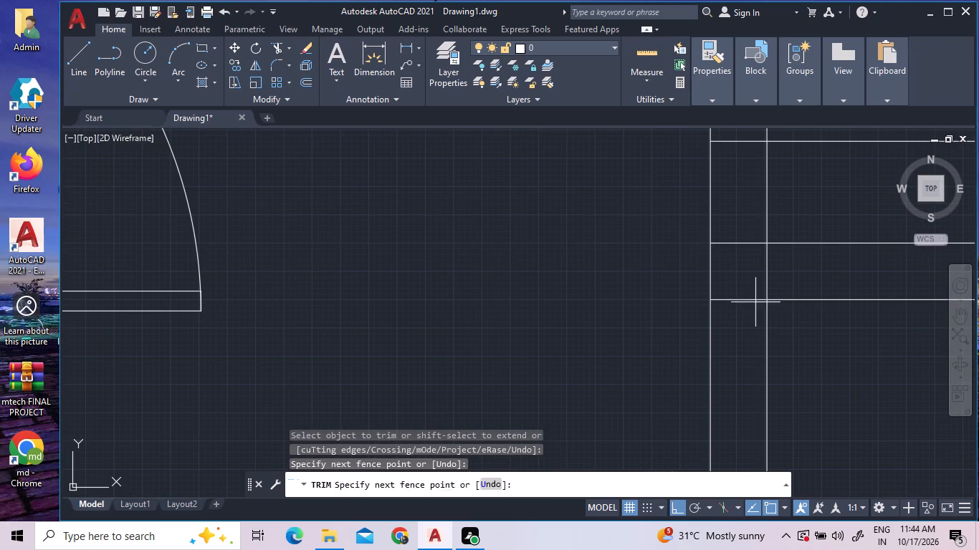
{"action": "left_click", "coordinate": [752, 235]}
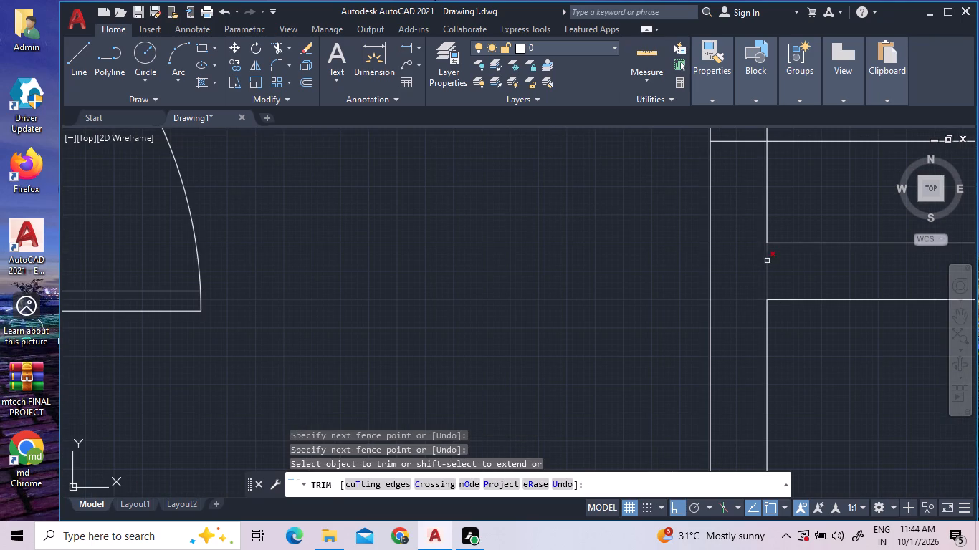
{"action": "left_click", "coordinate": [767, 261]}
{"action": "scroll", "coordinate": [687, 275], "scroll_direction": "down", "scroll_amount": 4}
{"action": "scroll", "coordinate": [862, 280], "scroll_direction": "up", "scroll_amount": 3}
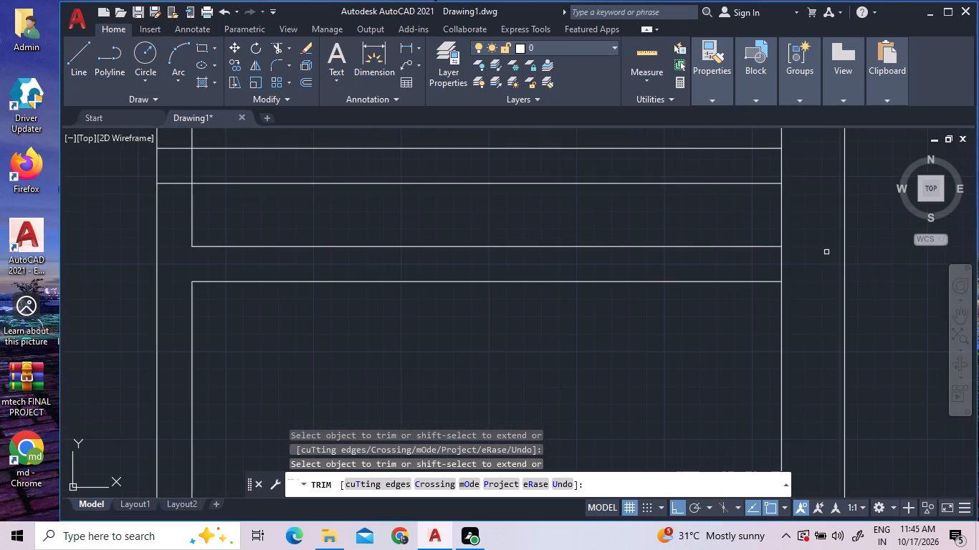
{"action": "left_click", "coordinate": [780, 269]}
Trim the lines crossing the topmost horizontal partition's junctions with the vertical partition and the outer wall.
{"action": "scroll", "coordinate": [808, 267], "scroll_direction": "down", "scroll_amount": 2}
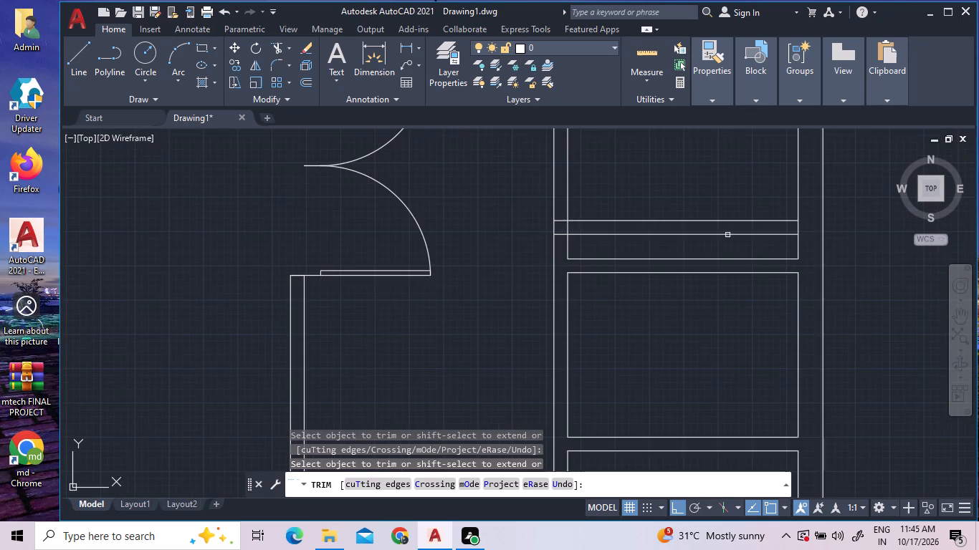
{"action": "triple_click", "coordinate": [562, 219]}
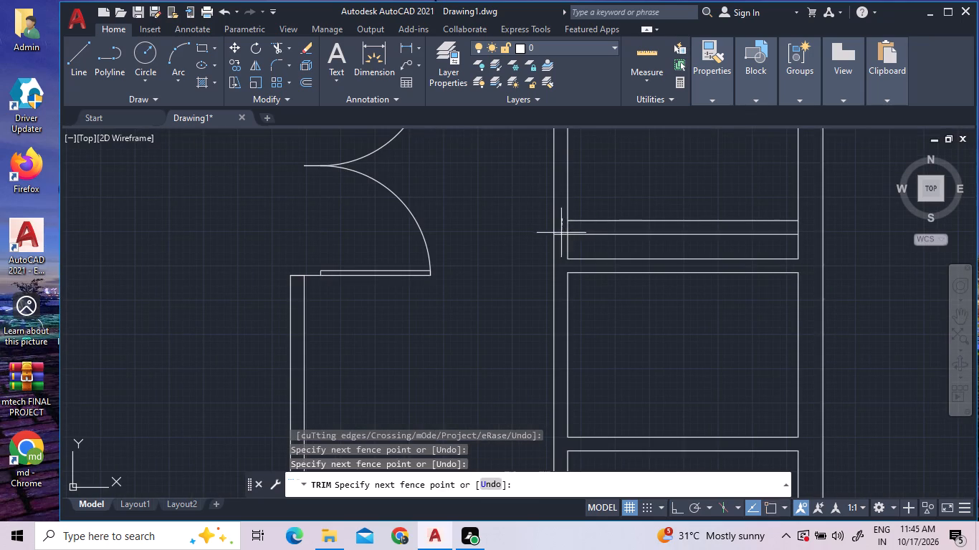
{"action": "left_click", "coordinate": [561, 233]}
{"action": "left_click", "coordinate": [561, 236]}
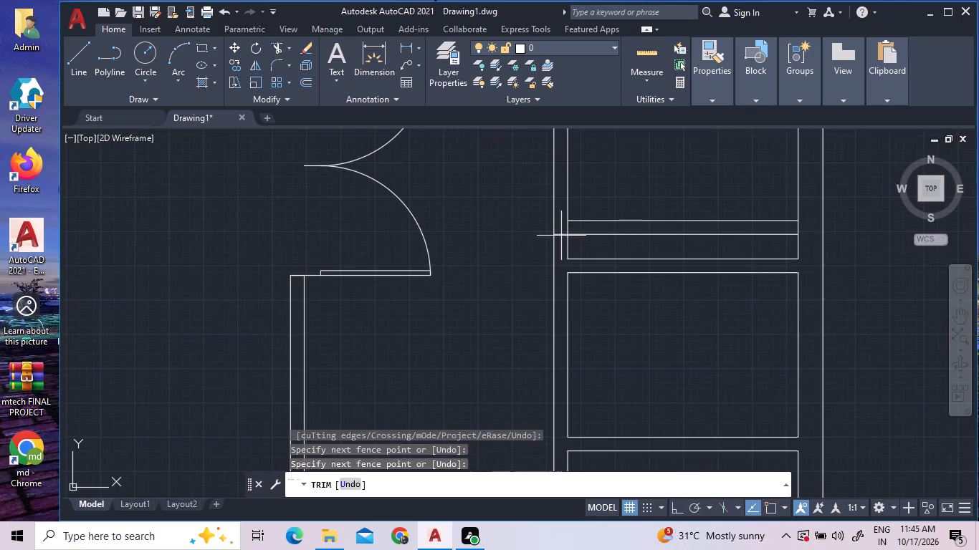
{"action": "left_click", "coordinate": [564, 227]}
{"action": "left_click", "coordinate": [566, 227]}
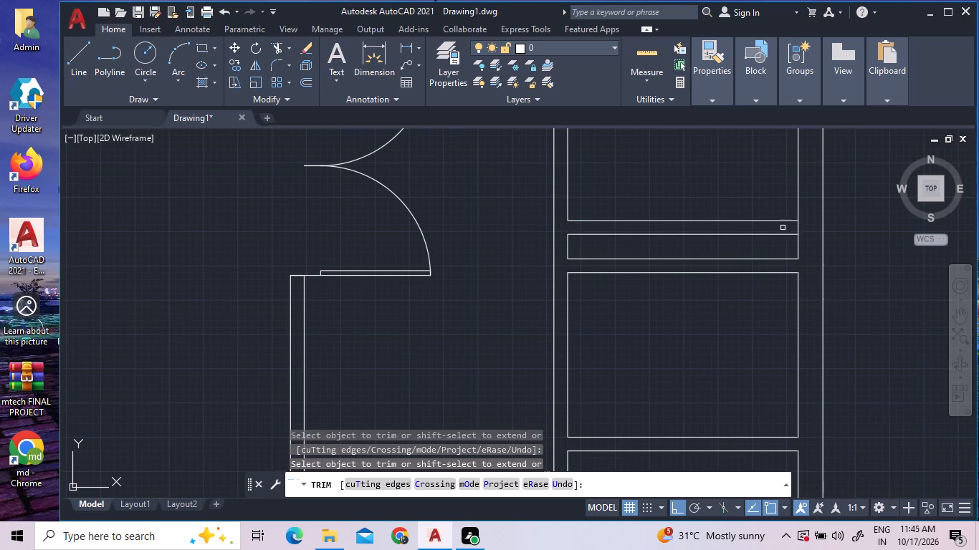
{"action": "left_click", "coordinate": [799, 228]}
Trim the room's top wall line between the two faces of the vertical partition and finish trimming.
{"action": "scroll", "coordinate": [806, 296], "scroll_direction": "down", "scroll_amount": 2}
{"action": "scroll", "coordinate": [716, 202], "scroll_direction": "up", "scroll_amount": 3}
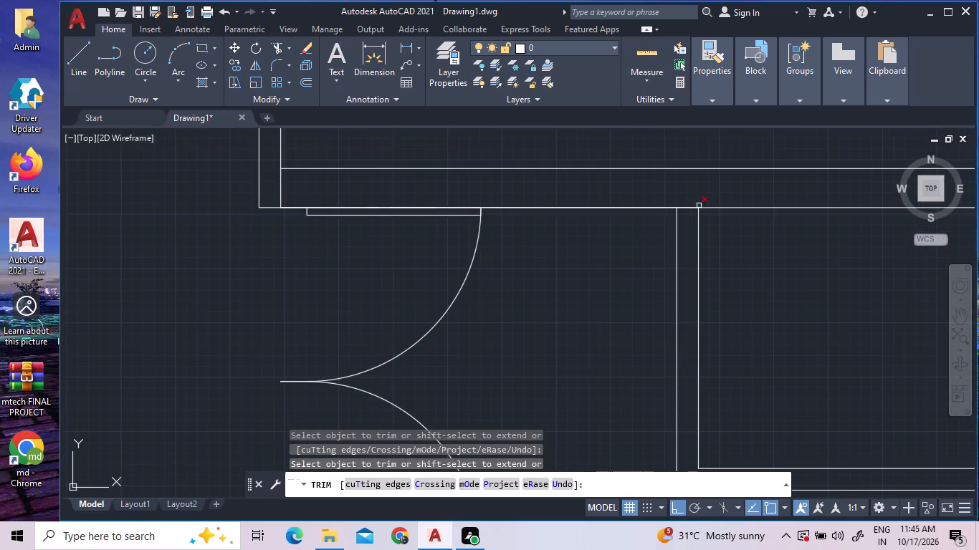
{"action": "left_click", "coordinate": [692, 211]}
{"action": "left_click", "coordinate": [693, 203]}
{"action": "scroll", "coordinate": [810, 238], "scroll_direction": "down", "scroll_amount": 2}
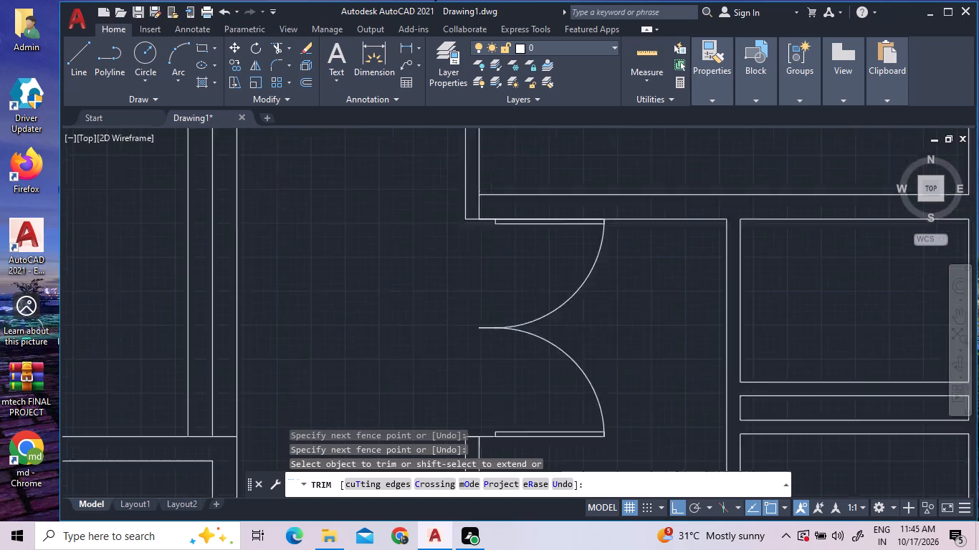
{"action": "scroll", "coordinate": [808, 258], "scroll_direction": "down", "scroll_amount": 2}
{"action": "right_click", "coordinate": [892, 295]}
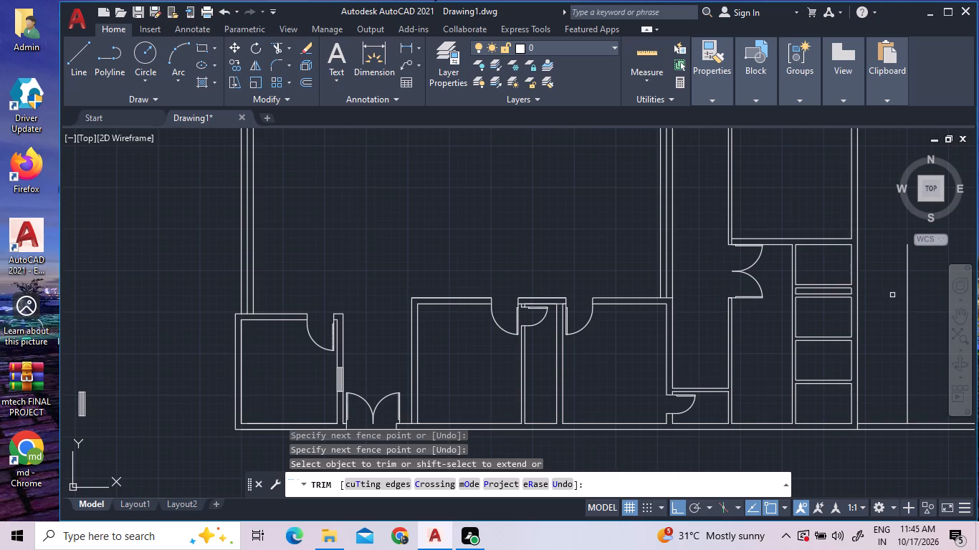
{"action": "left_click", "coordinate": [901, 301]}
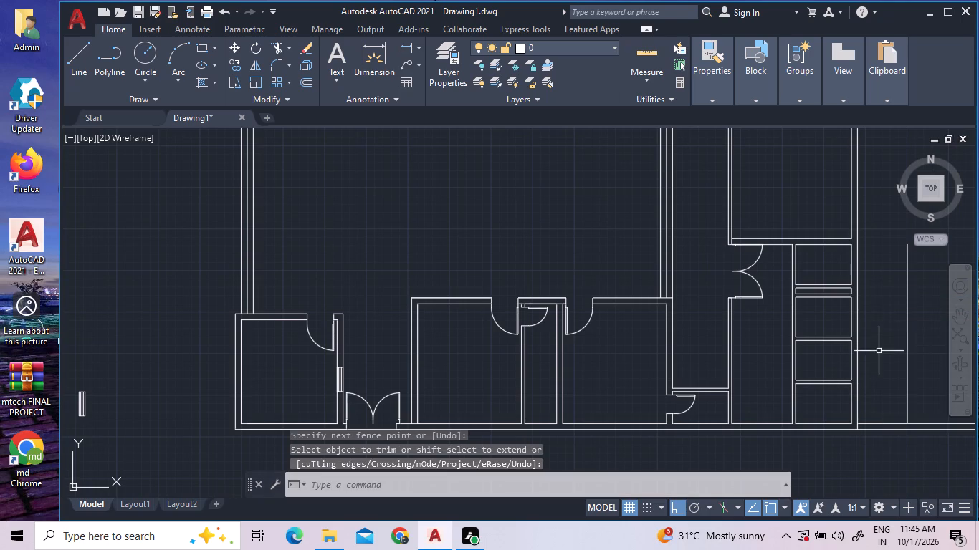
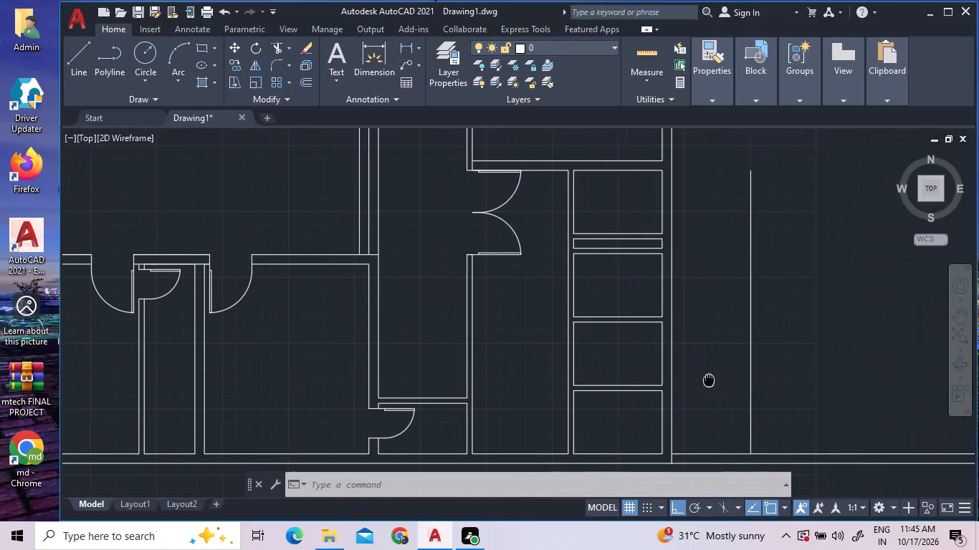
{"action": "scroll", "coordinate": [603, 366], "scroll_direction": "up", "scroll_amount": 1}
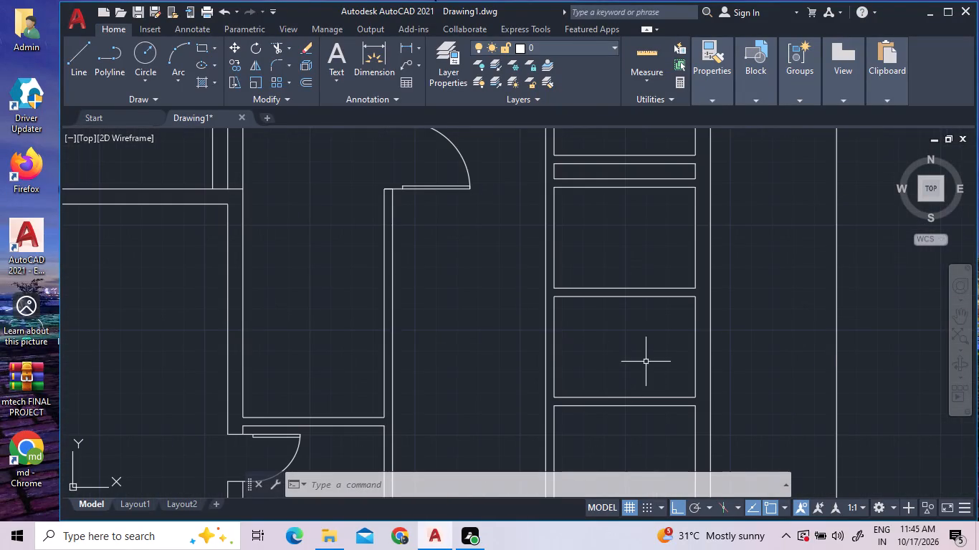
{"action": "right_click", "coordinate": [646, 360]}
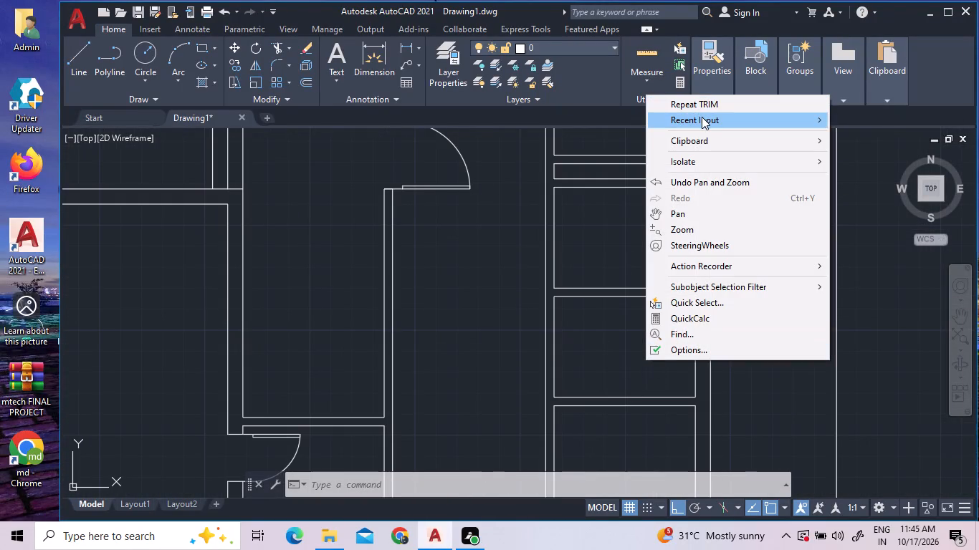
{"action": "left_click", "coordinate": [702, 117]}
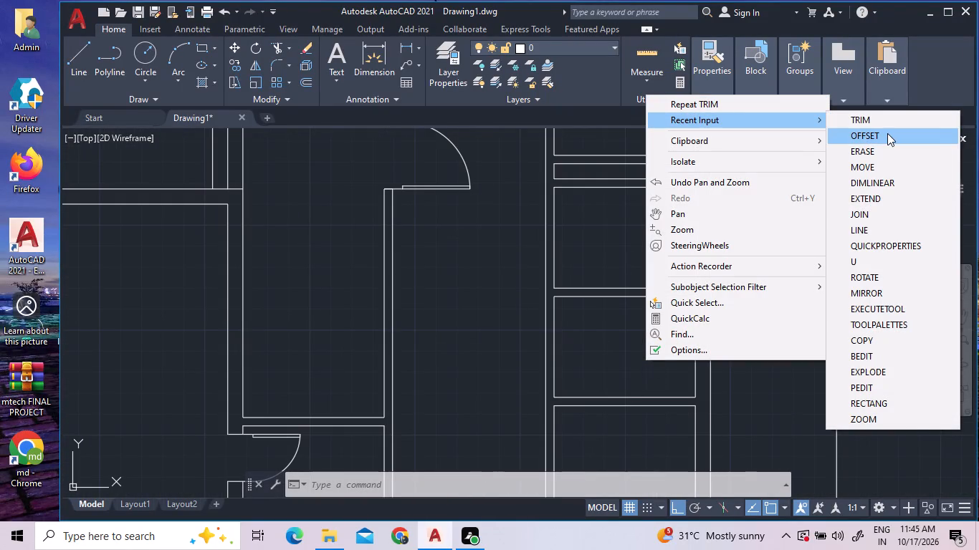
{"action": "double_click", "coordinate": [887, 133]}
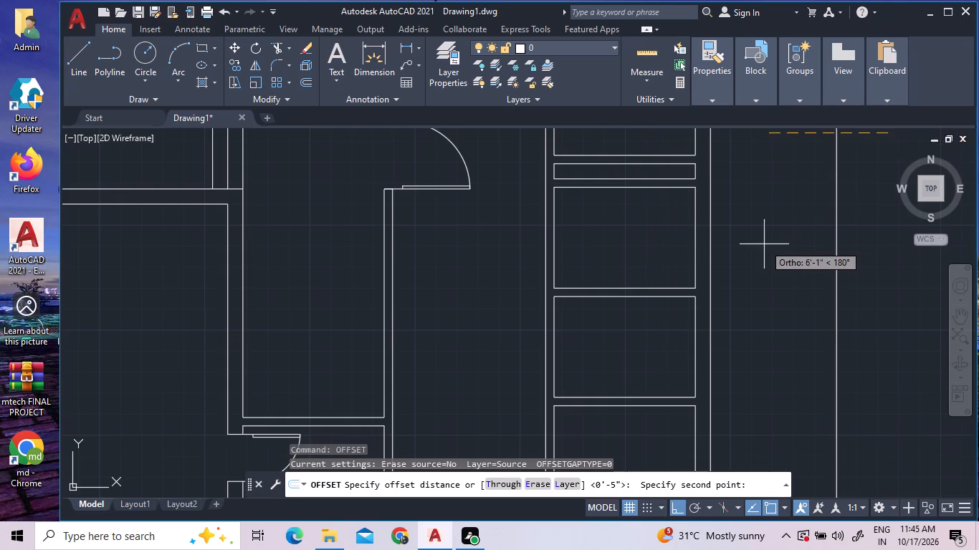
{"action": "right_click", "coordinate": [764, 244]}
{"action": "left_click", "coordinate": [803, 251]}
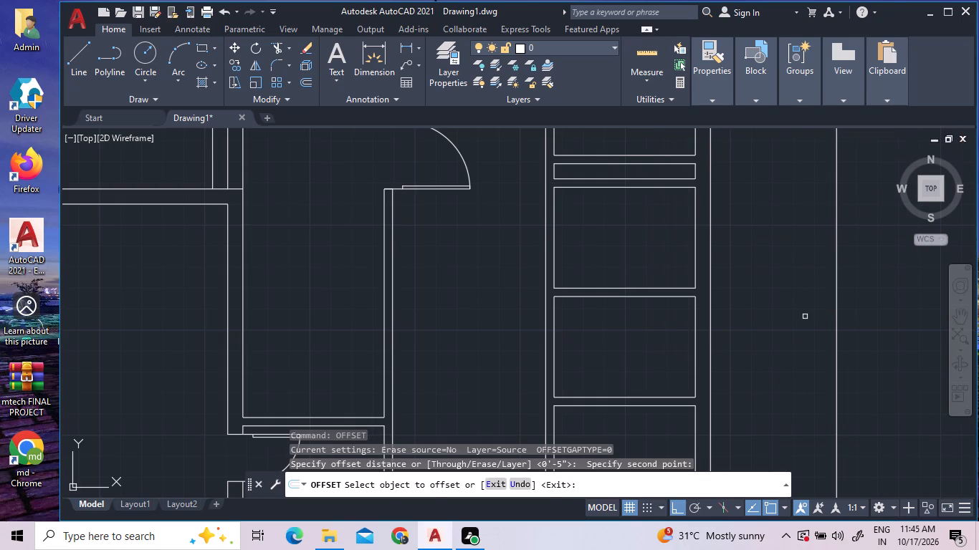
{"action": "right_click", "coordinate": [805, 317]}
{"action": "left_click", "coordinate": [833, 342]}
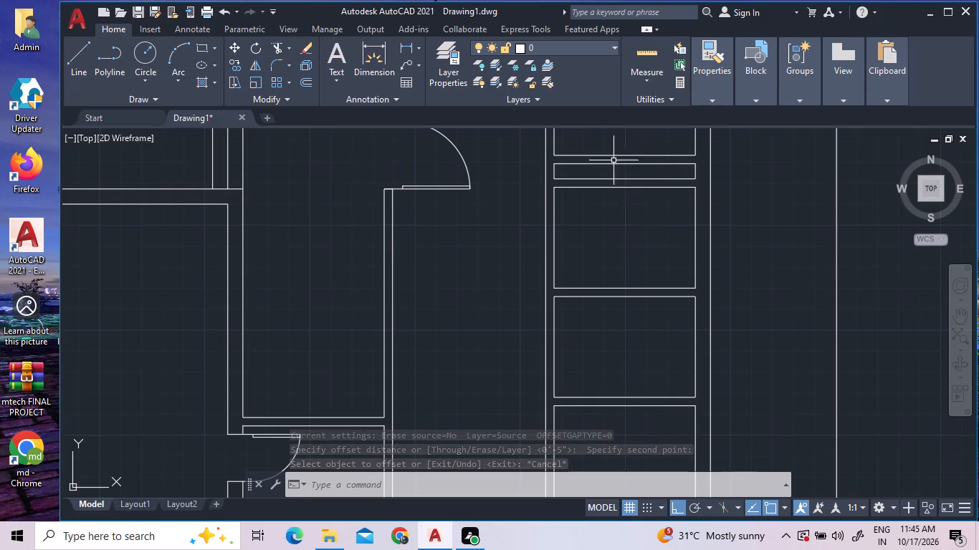
Measure the area, perimeter and side lengths of the narrow rectangle between the large rectangles in the column east of the double door.
{"action": "scroll", "coordinate": [608, 149], "scroll_direction": "up", "scroll_amount": 2}
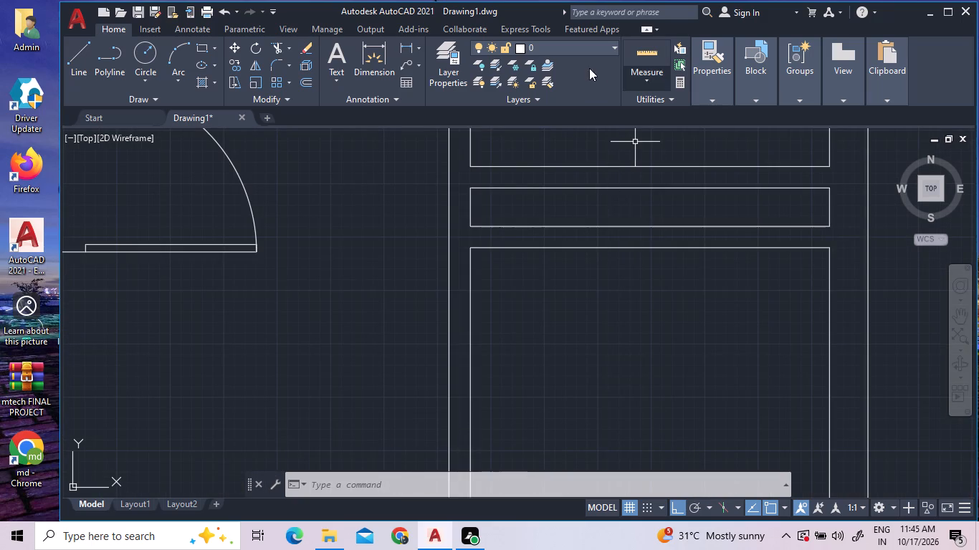
{"action": "left_click", "coordinate": [644, 54]}
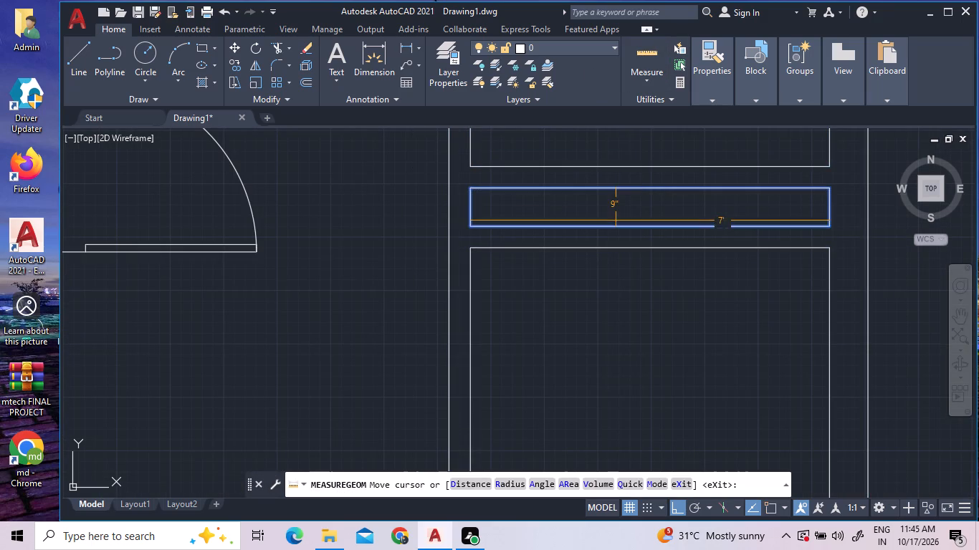
{"action": "left_click", "coordinate": [616, 216]}
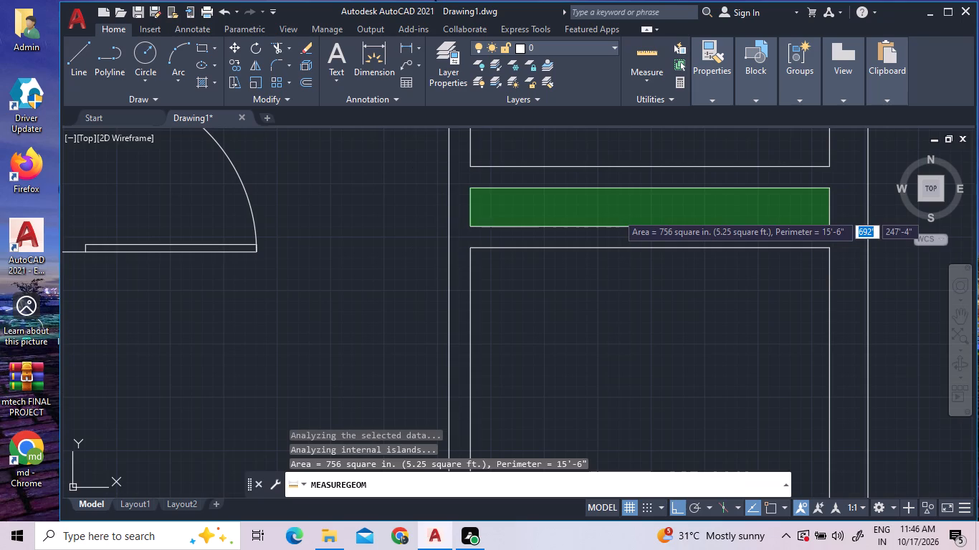
{"action": "scroll", "coordinate": [639, 284], "scroll_direction": "down", "scroll_amount": 2}
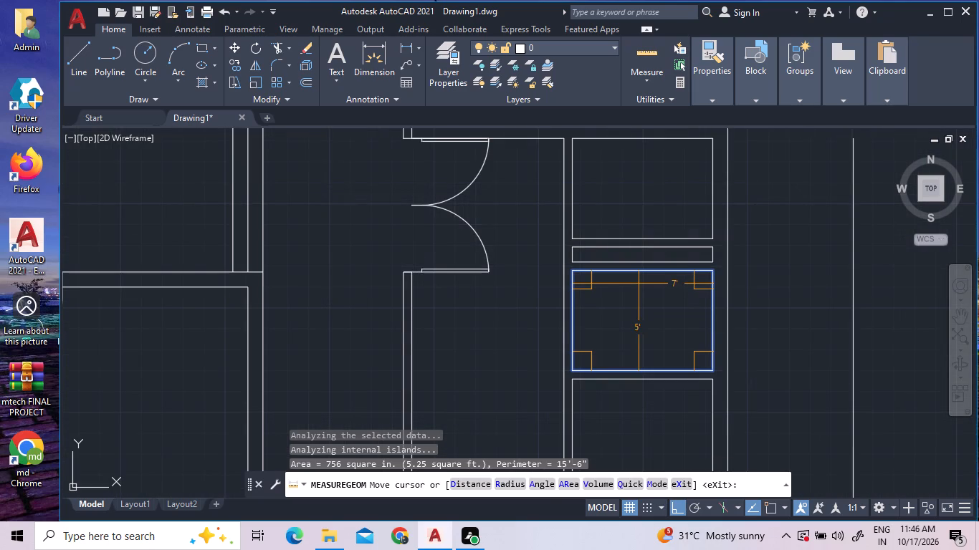
{"action": "right_click", "coordinate": [639, 284]}
{"action": "double_click", "coordinate": [731, 21]}
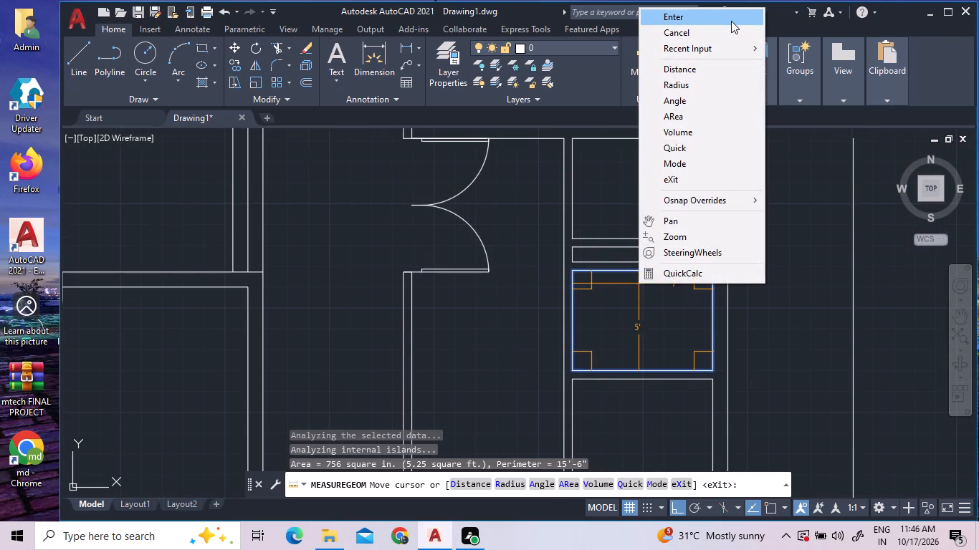
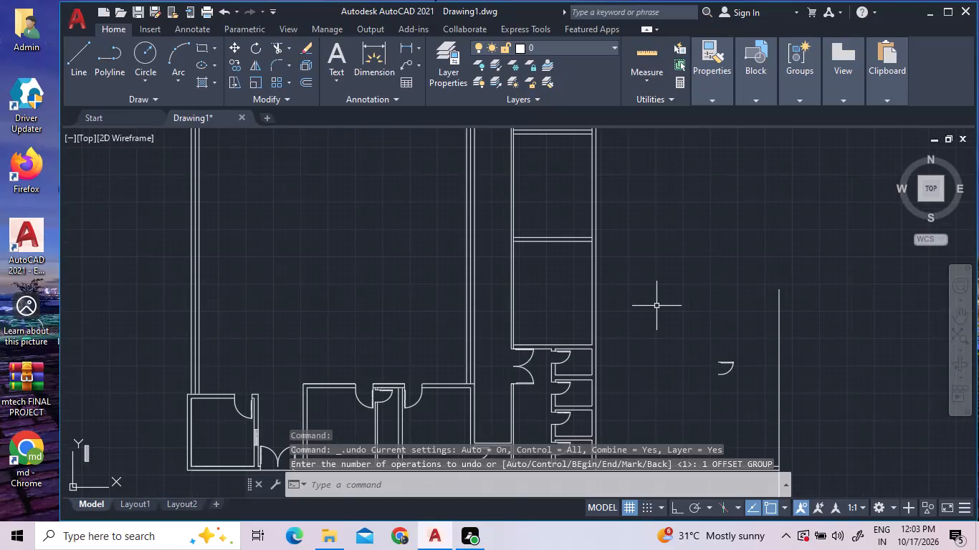
Erase all the horizontal partition lines in the column north of the double-door room, keeping that room's own top wall.
{"action": "left_click", "coordinate": [580, 277]}
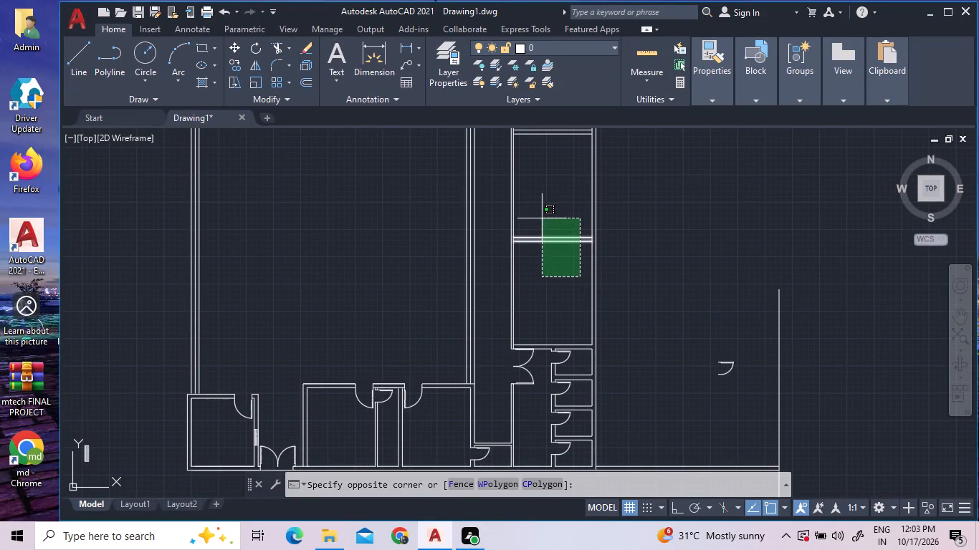
{"action": "scroll", "coordinate": [550, 243], "scroll_direction": "down", "scroll_amount": 1}
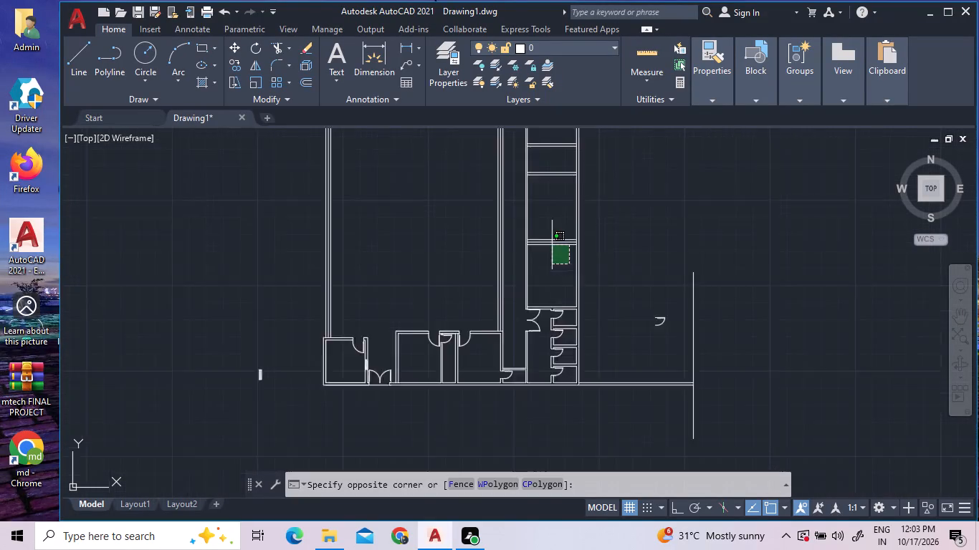
{"action": "scroll", "coordinate": [552, 246], "scroll_direction": "down", "scroll_amount": 1}
{"action": "left_click", "coordinate": [549, 135]}
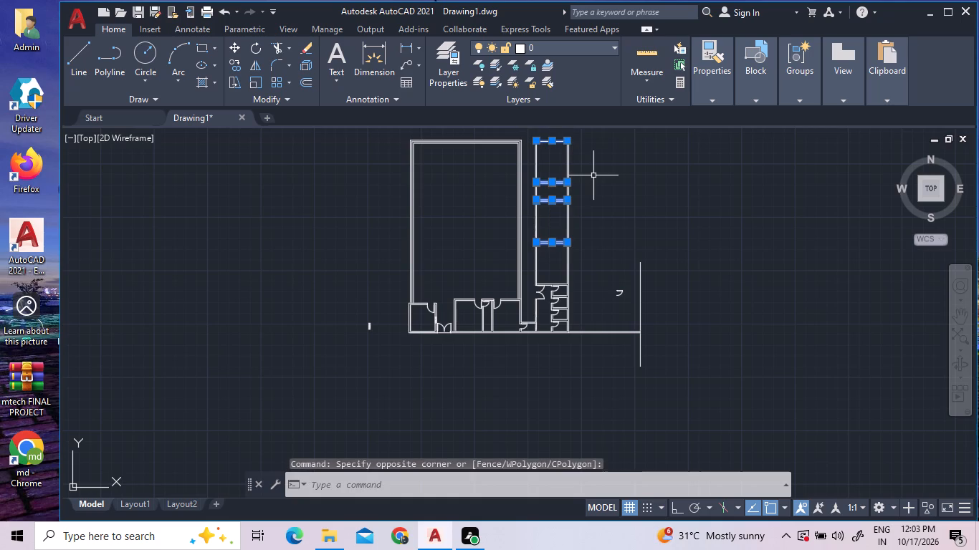
{"action": "key", "text": "Delete"}
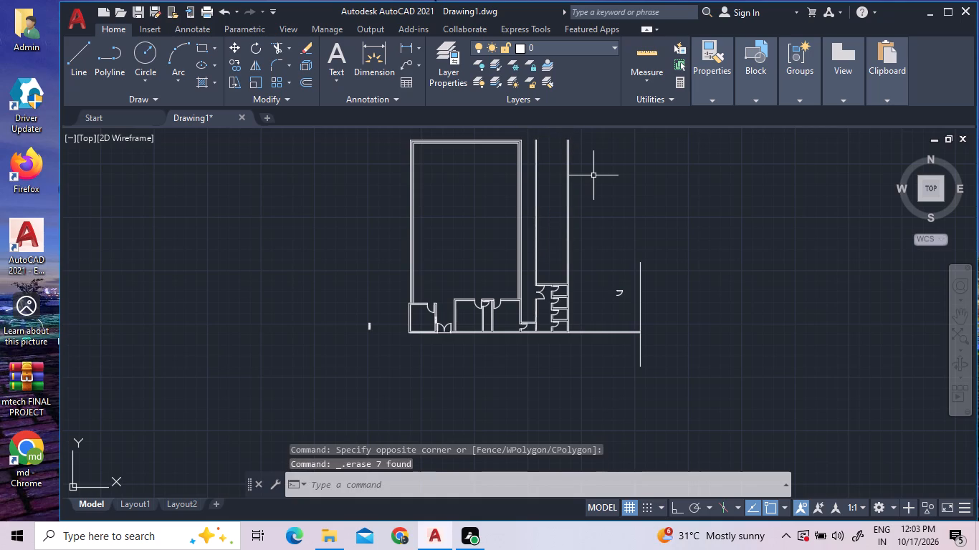
Offset the upper line of the double-door room's top wall 19'9" upward inside the column.
{"action": "scroll", "coordinate": [560, 283], "scroll_direction": "up", "scroll_amount": 3}
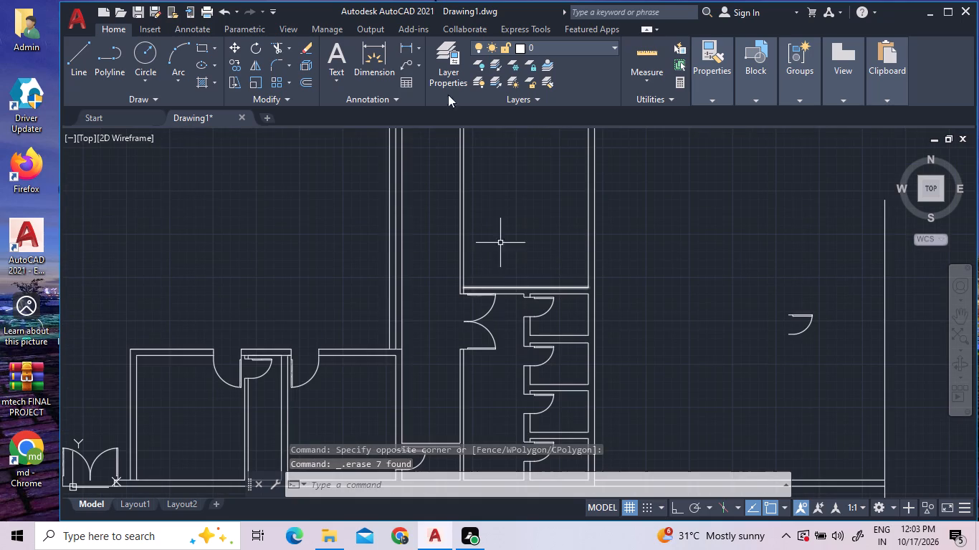
{"action": "left_click", "coordinate": [306, 82]}
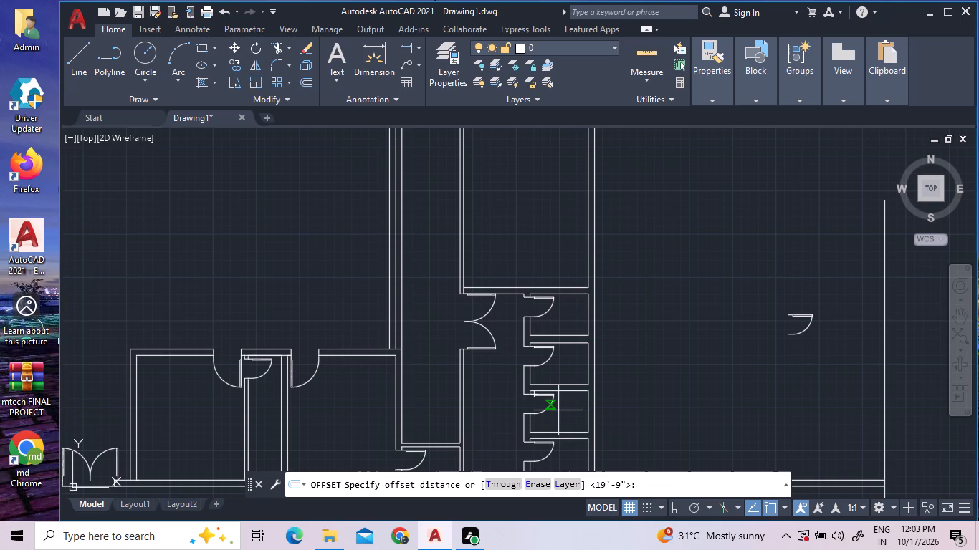
{"action": "type", "text": "19"}
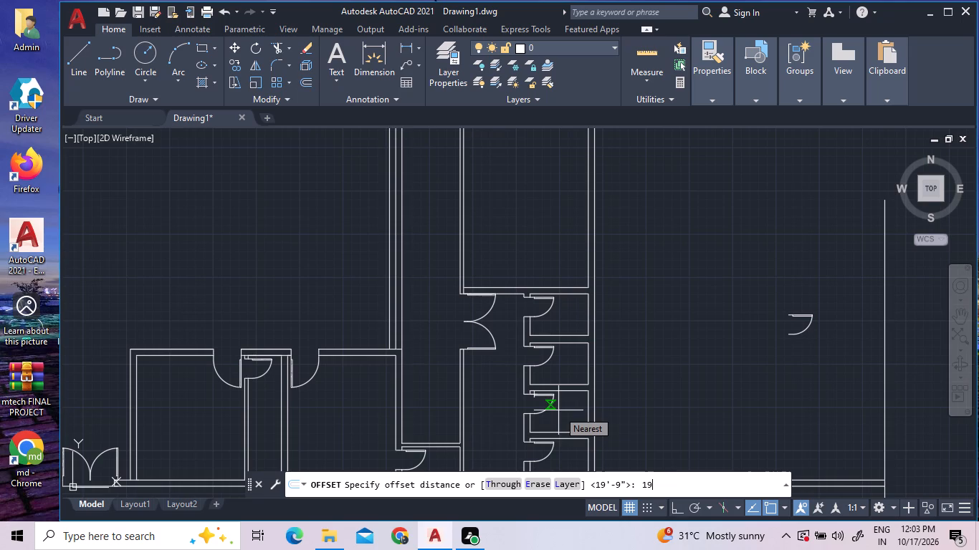
{"action": "key", "text": "apostrophe"}
{"action": "type", "text": "9\""}
{"action": "key", "text": "Return"}
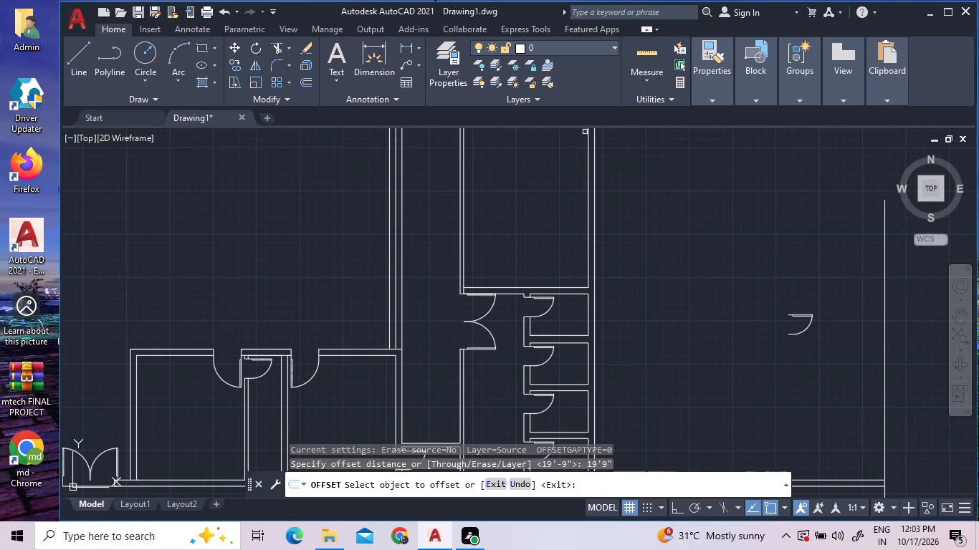
{"action": "left_click", "coordinate": [551, 286]}
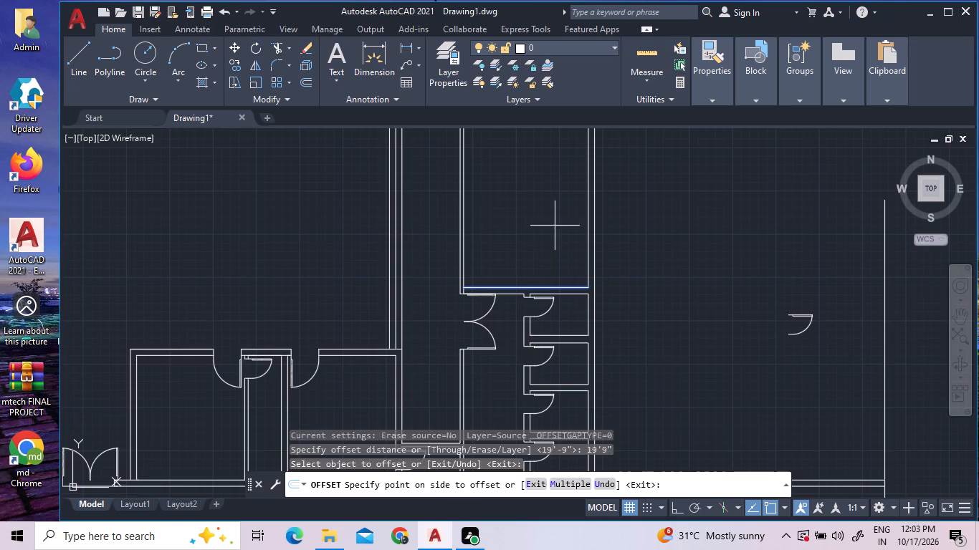
{"action": "left_click", "coordinate": [555, 226]}
Offset the new partition line 9" upward to give the first compartment's top wall its thickness.
{"action": "scroll", "coordinate": [559, 278], "scroll_direction": "down", "scroll_amount": 2}
{"action": "scroll", "coordinate": [545, 206], "scroll_direction": "up", "scroll_amount": 2}
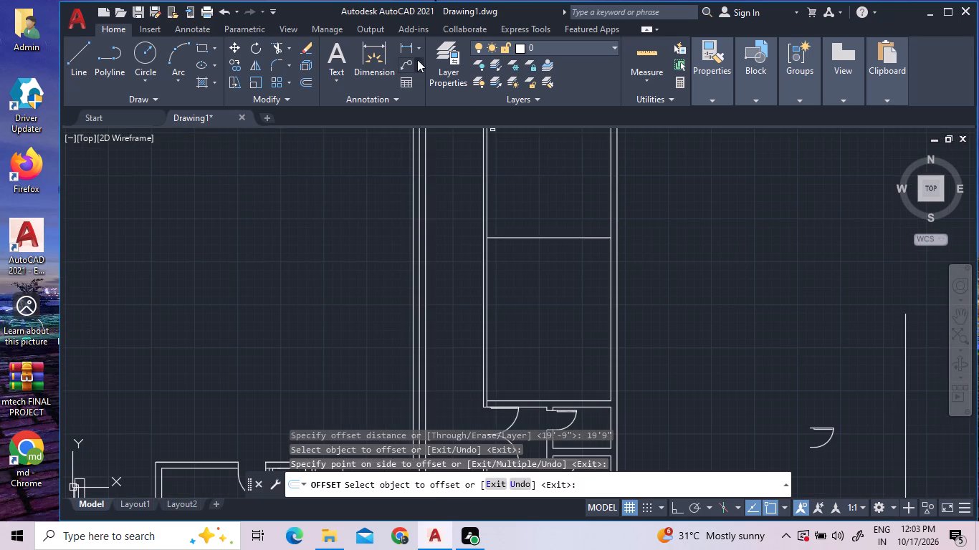
{"action": "left_click", "coordinate": [305, 75]}
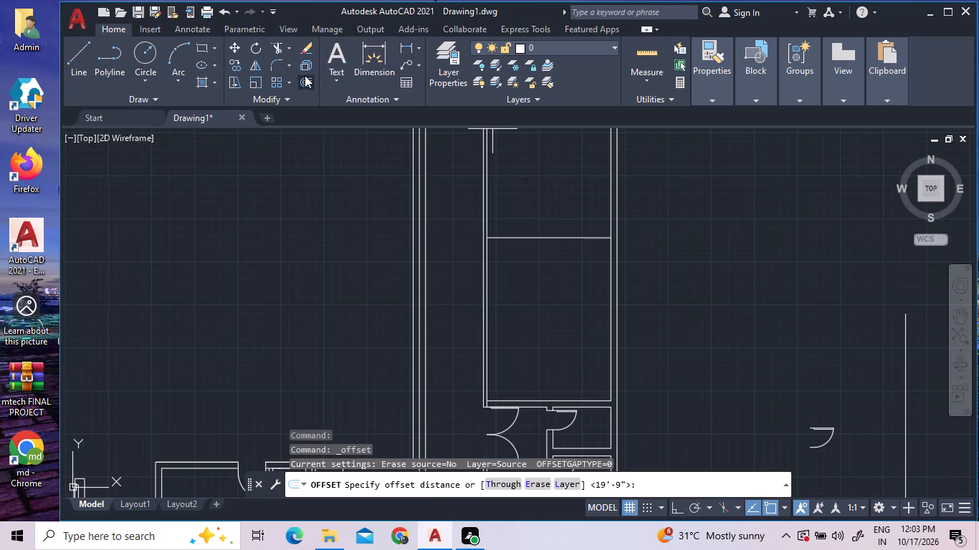
{"action": "type", "text": "9\""}
{"action": "key", "text": "Return"}
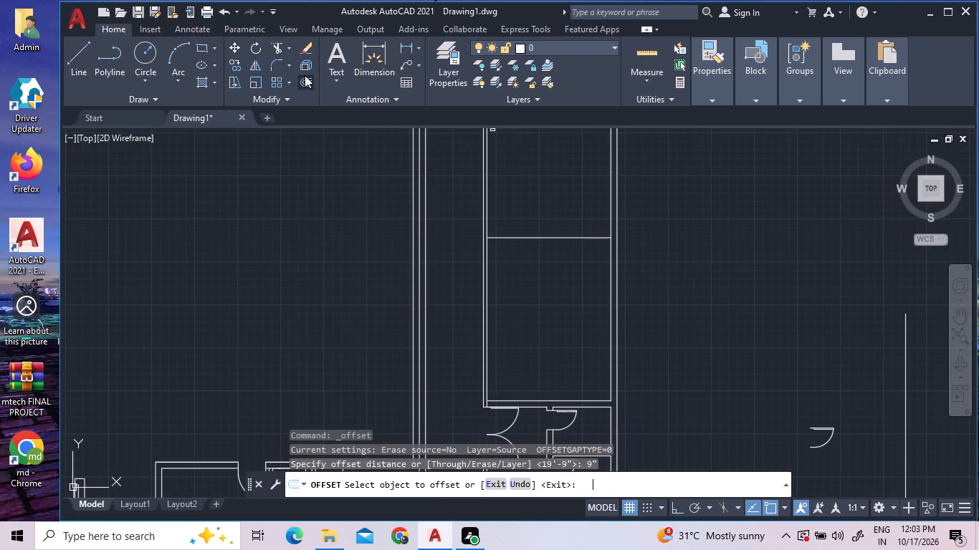
{"action": "left_click", "coordinate": [513, 238]}
{"action": "left_click", "coordinate": [520, 216]}
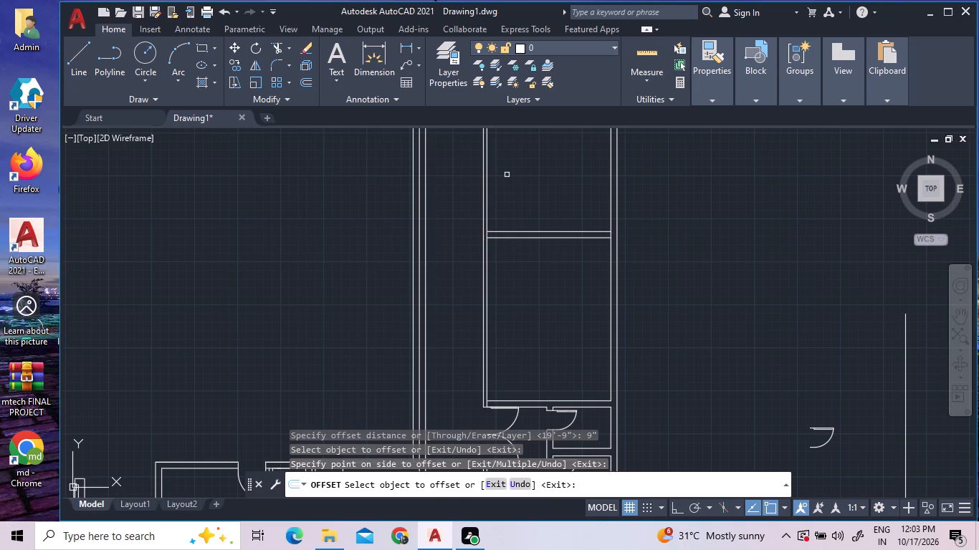
Offset the upper line of the first compartment's top wall 19'9" upward for the second compartment.
{"action": "scroll", "coordinate": [548, 292], "scroll_direction": "down", "scroll_amount": 3}
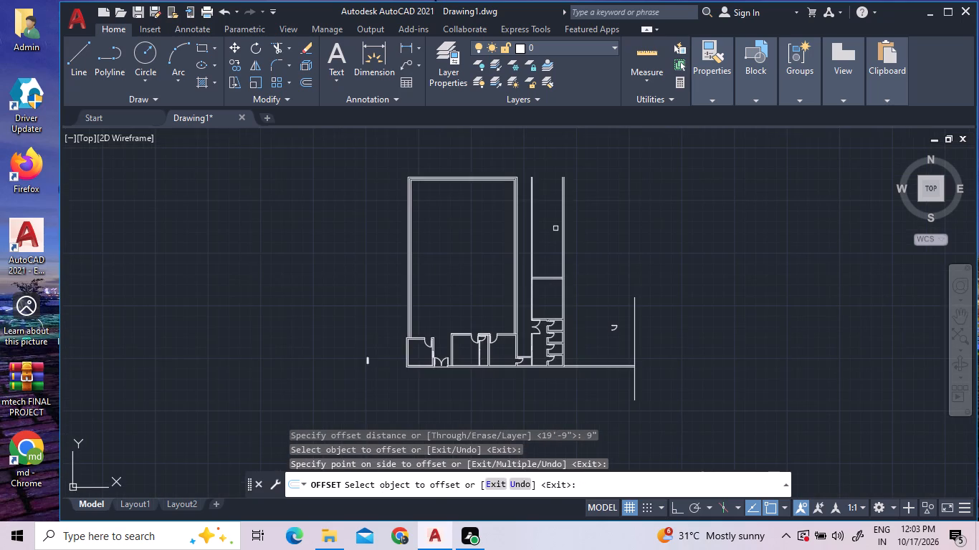
{"action": "scroll", "coordinate": [555, 228], "scroll_direction": "up", "scroll_amount": 2}
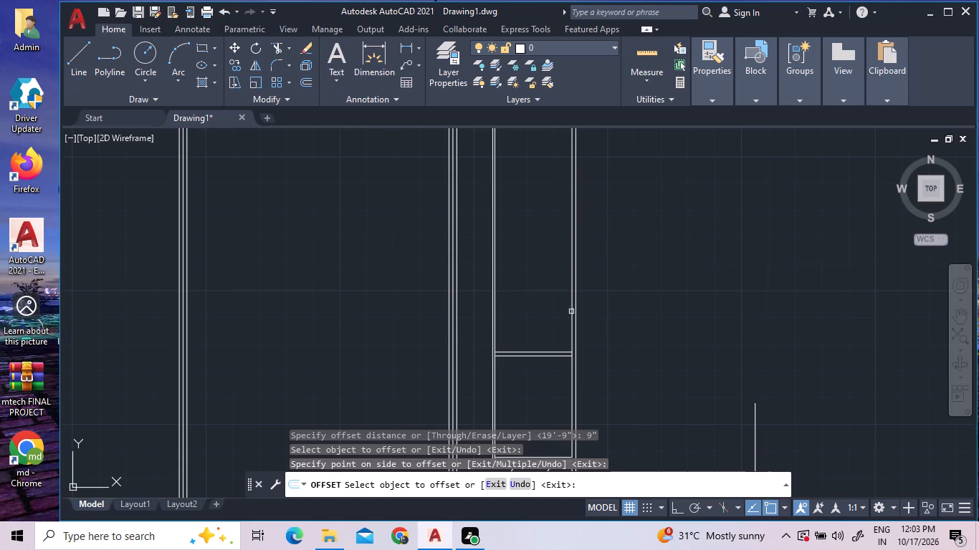
{"action": "left_click", "coordinate": [308, 78]}
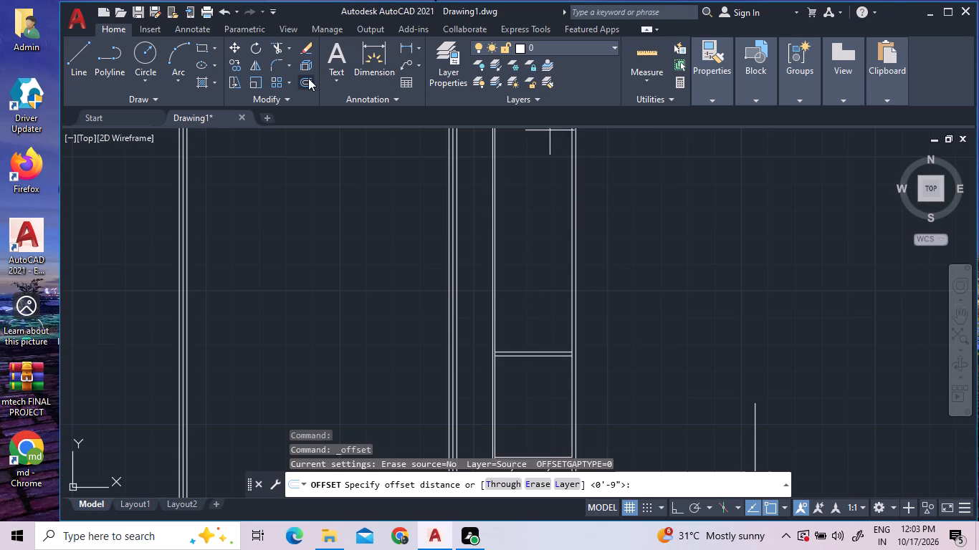
{"action": "scroll", "coordinate": [555, 279], "scroll_direction": "down", "scroll_amount": 1}
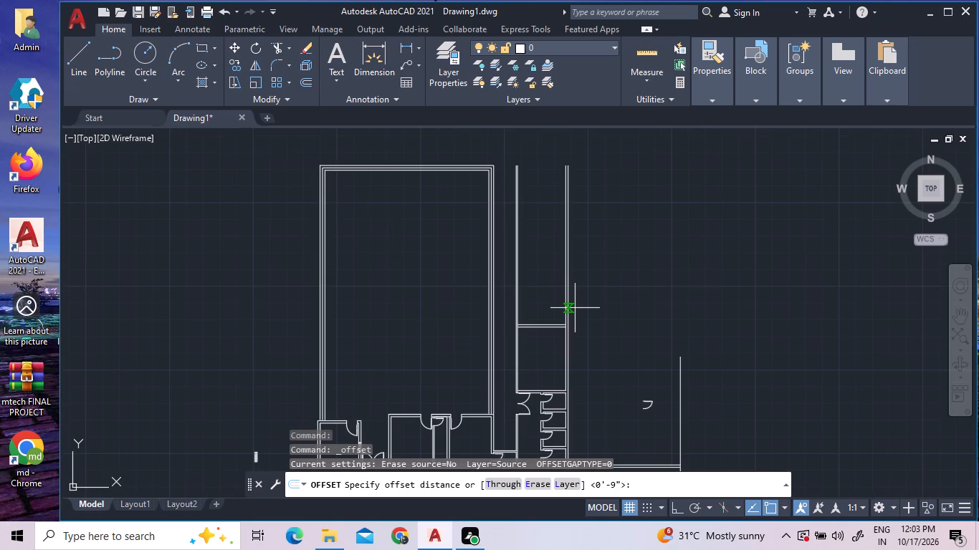
{"action": "type", "text": "19'9\""}
{"action": "key", "text": "Return"}
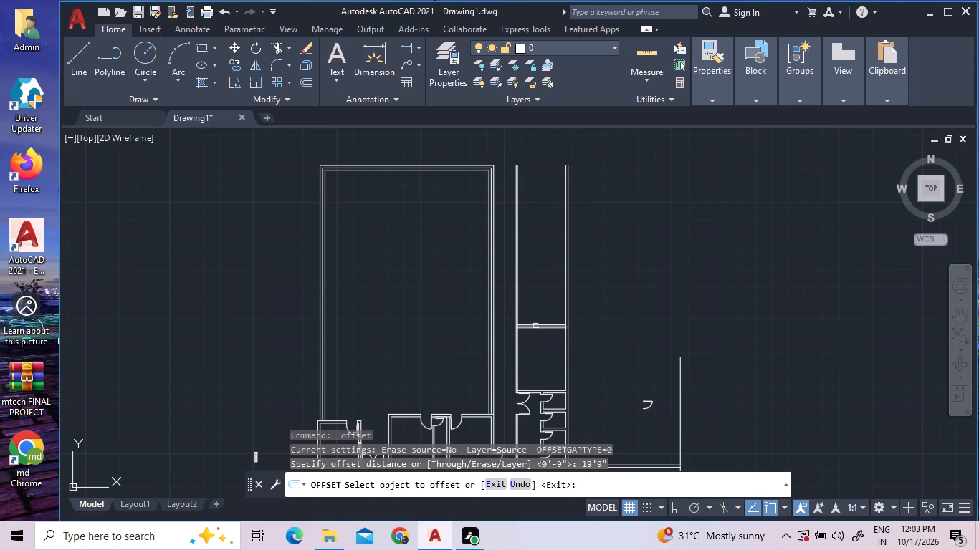
{"action": "scroll", "coordinate": [543, 325], "scroll_direction": "up", "scroll_amount": 2}
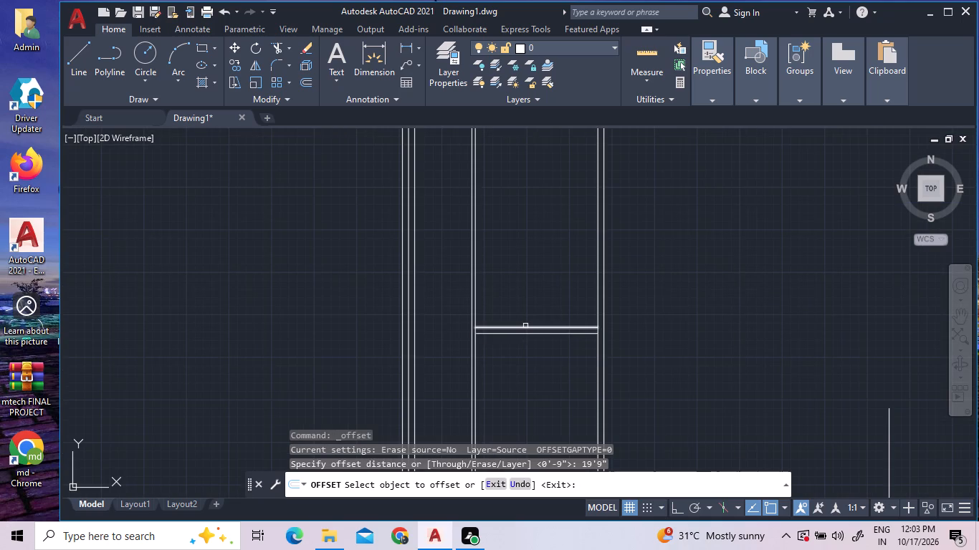
{"action": "left_click", "coordinate": [524, 327]}
{"action": "left_click", "coordinate": [530, 285]}
Offset the second compartment's top line 9" upward to form its wall thickness.
{"action": "scroll", "coordinate": [530, 285], "scroll_direction": "down", "scroll_amount": 1}
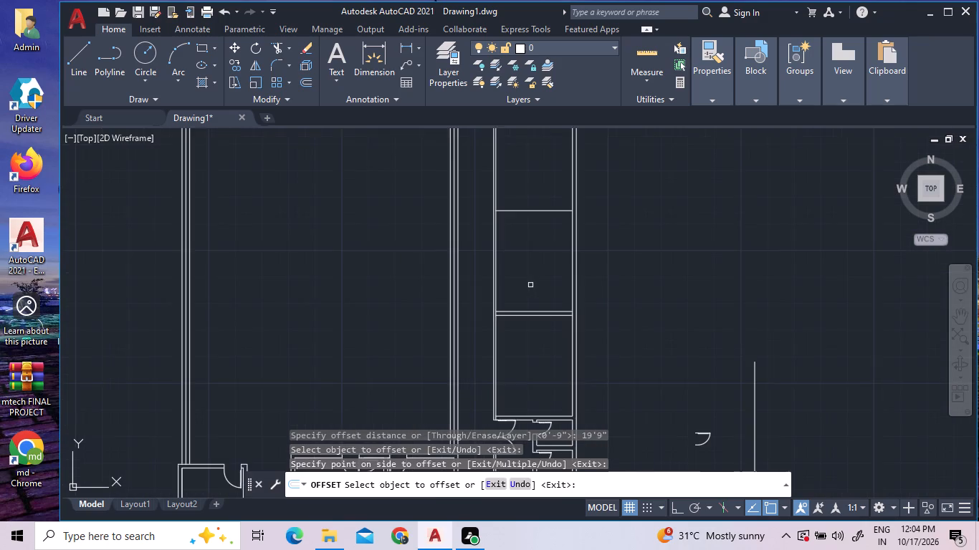
{"action": "scroll", "coordinate": [532, 279], "scroll_direction": "down", "scroll_amount": 1}
{"action": "scroll", "coordinate": [530, 220], "scroll_direction": "up", "scroll_amount": 1}
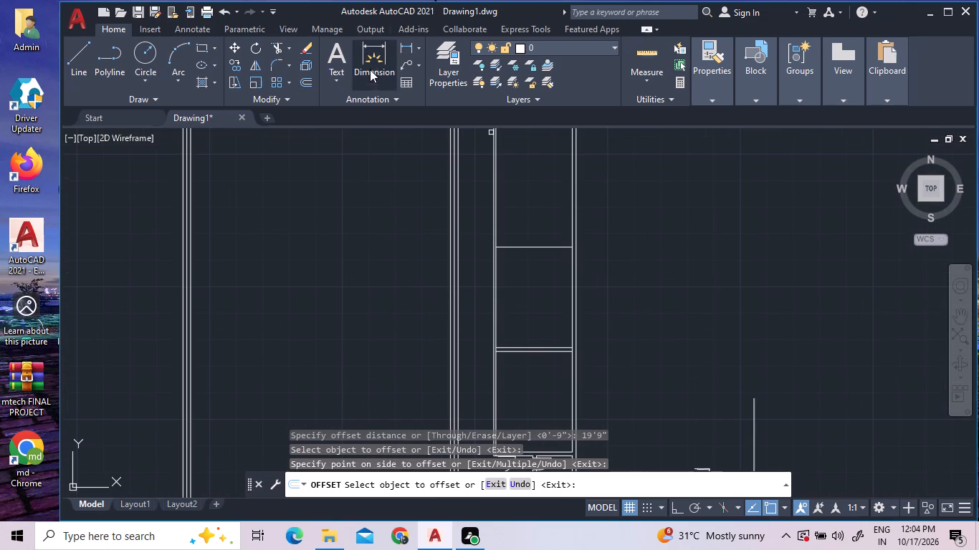
{"action": "left_click", "coordinate": [307, 83]}
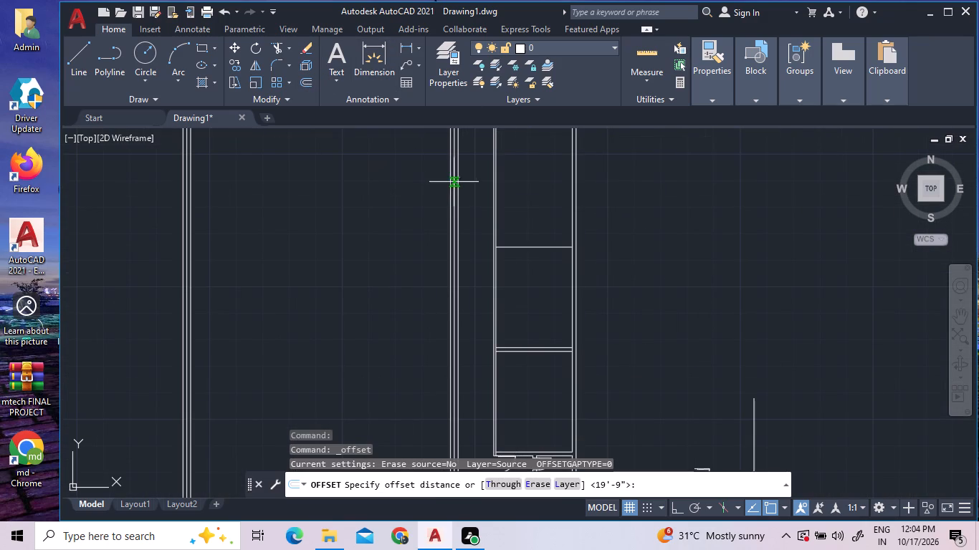
{"action": "type", "text": "9\""}
{"action": "key", "text": "Return"}
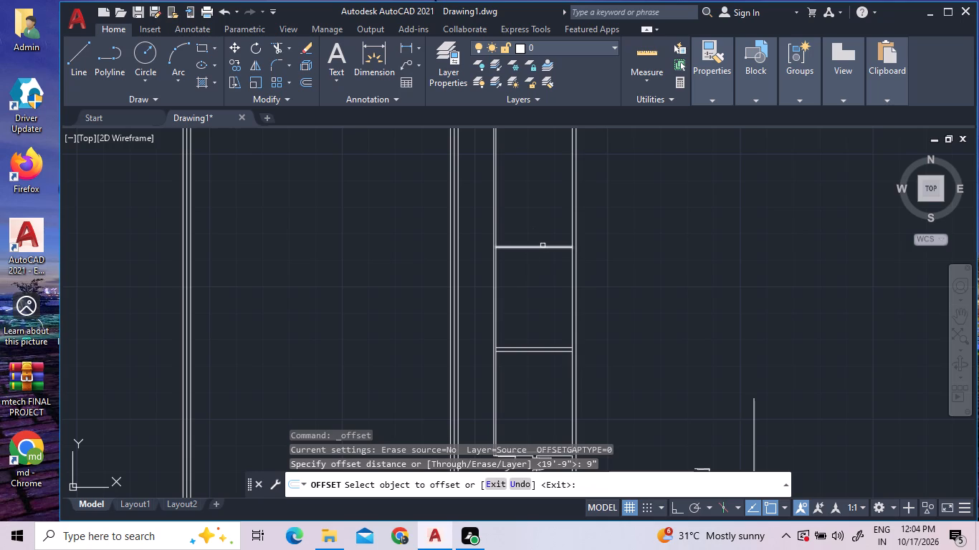
{"action": "left_click", "coordinate": [543, 246]}
{"action": "left_click", "coordinate": [533, 229]}
Offset the upper line of the second compartment's top wall 8' upward for a narrow compartment.
{"action": "scroll", "coordinate": [532, 271], "scroll_direction": "down", "scroll_amount": 1}
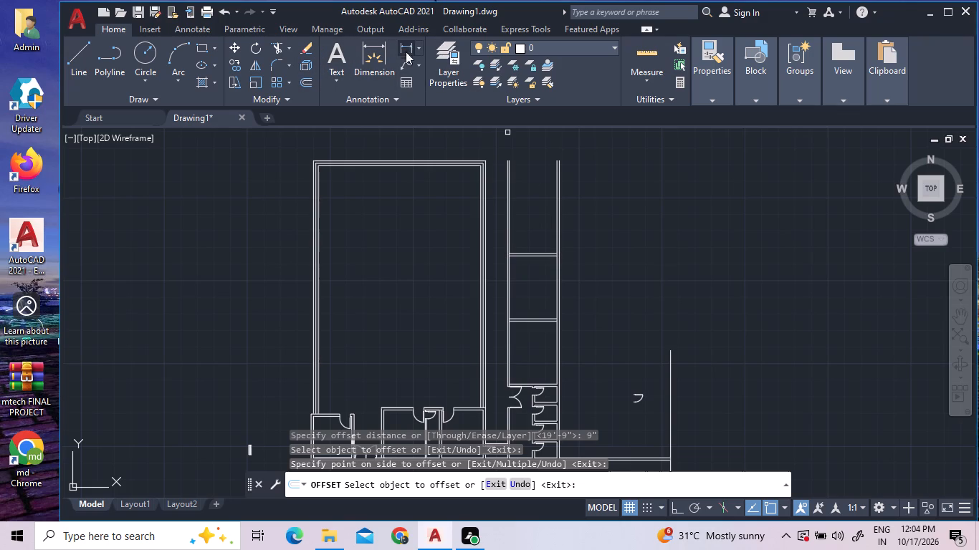
{"action": "left_click", "coordinate": [307, 84]}
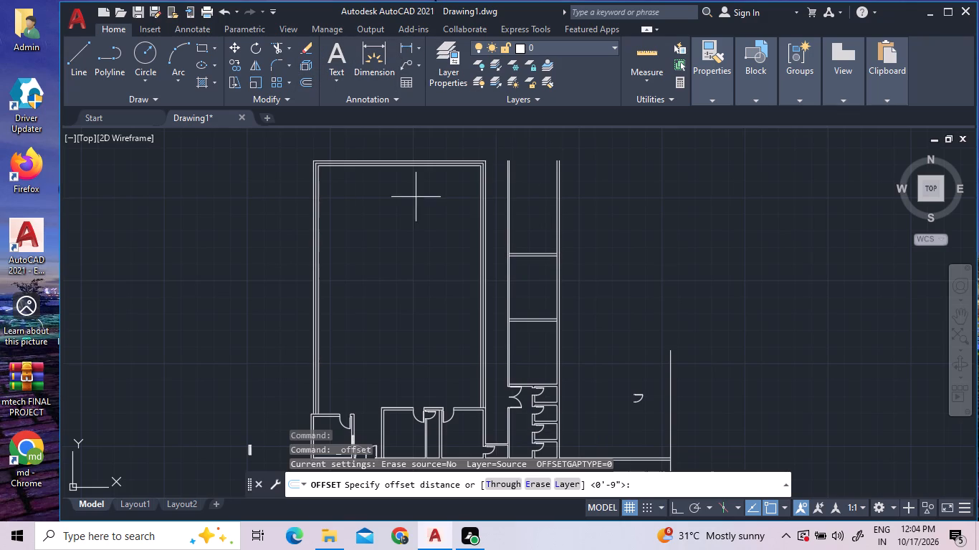
{"action": "scroll", "coordinate": [553, 253], "scroll_direction": "up", "scroll_amount": 3}
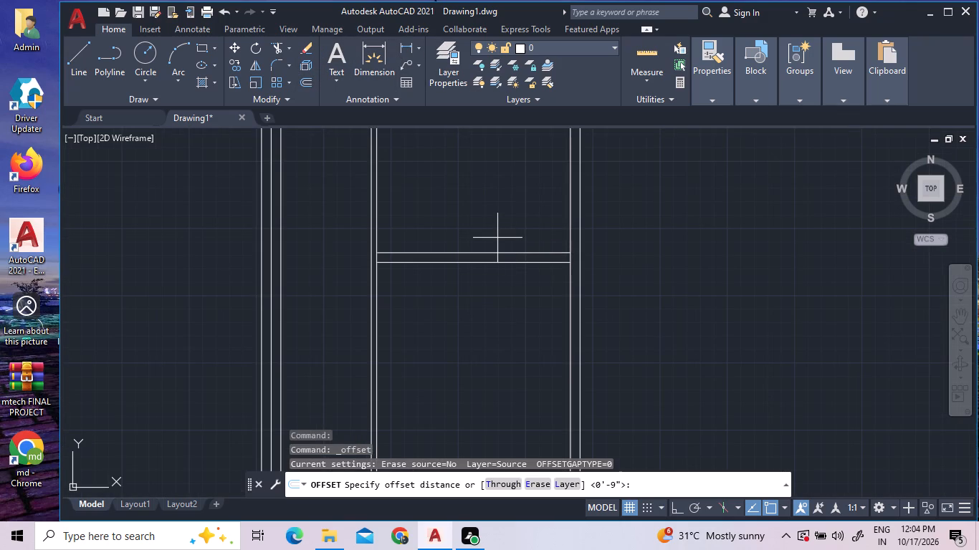
{"action": "type", "text": "8'"}
{"action": "key", "text": "Return"}
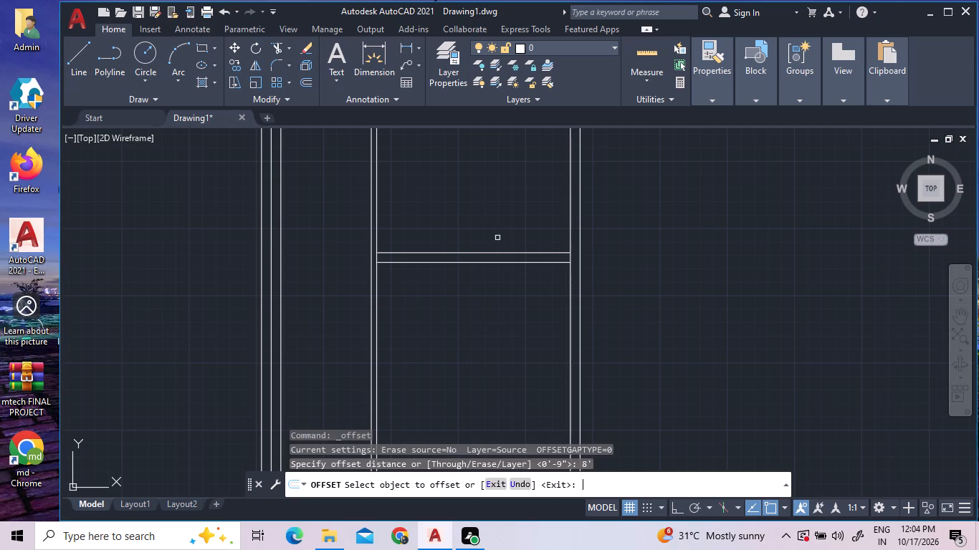
{"action": "left_click", "coordinate": [501, 252]}
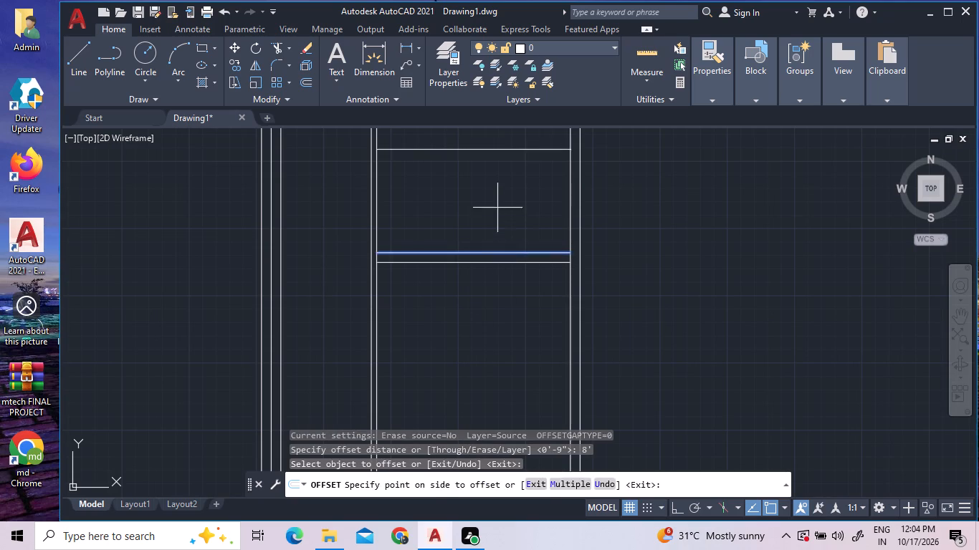
{"action": "left_click", "coordinate": [497, 208]}
Offset the narrow compartment's top line 9" upward to form its wall thickness.
{"action": "scroll", "coordinate": [512, 272], "scroll_direction": "down", "scroll_amount": 2}
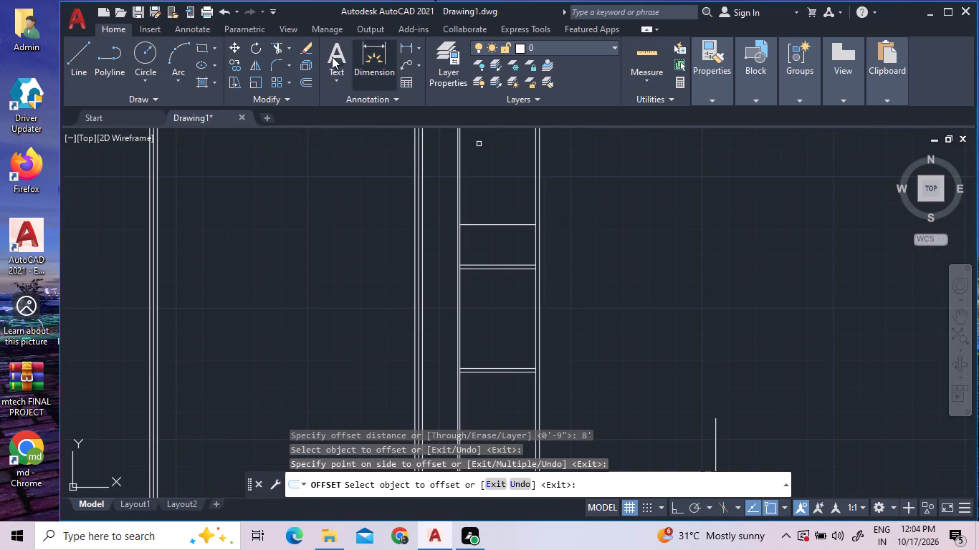
{"action": "left_click", "coordinate": [305, 82]}
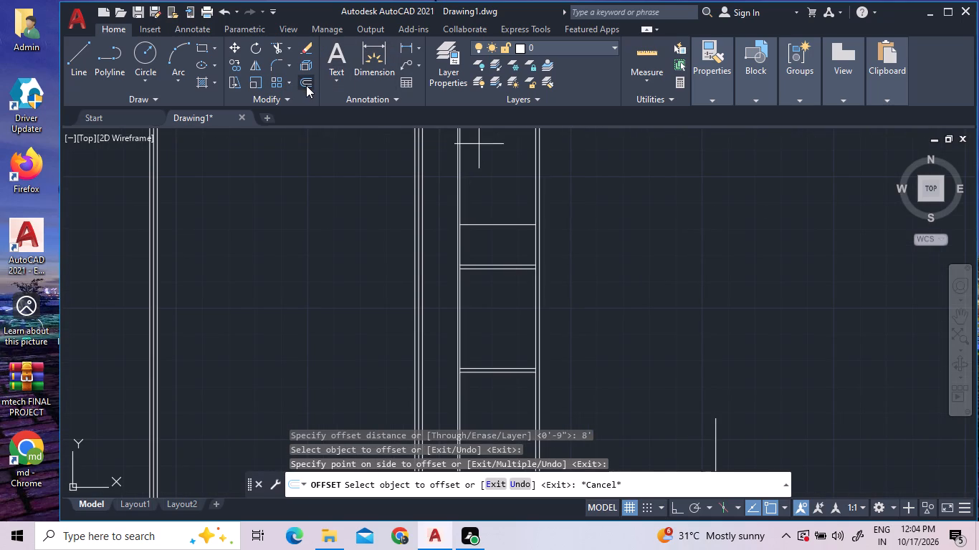
{"action": "type", "text": "9\""}
{"action": "key", "text": "Return"}
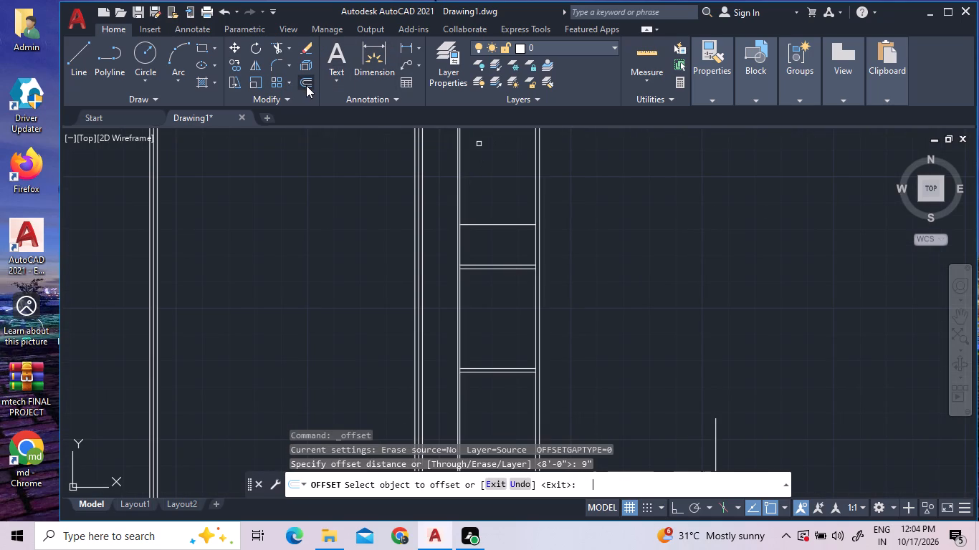
{"action": "left_click", "coordinate": [474, 226]}
{"action": "left_click", "coordinate": [483, 198]}
Offset the upper line of the narrow compartment's top wall 19'9" upward for the northernmost compartment.
{"action": "scroll", "coordinate": [489, 209], "scroll_direction": "down", "scroll_amount": 1}
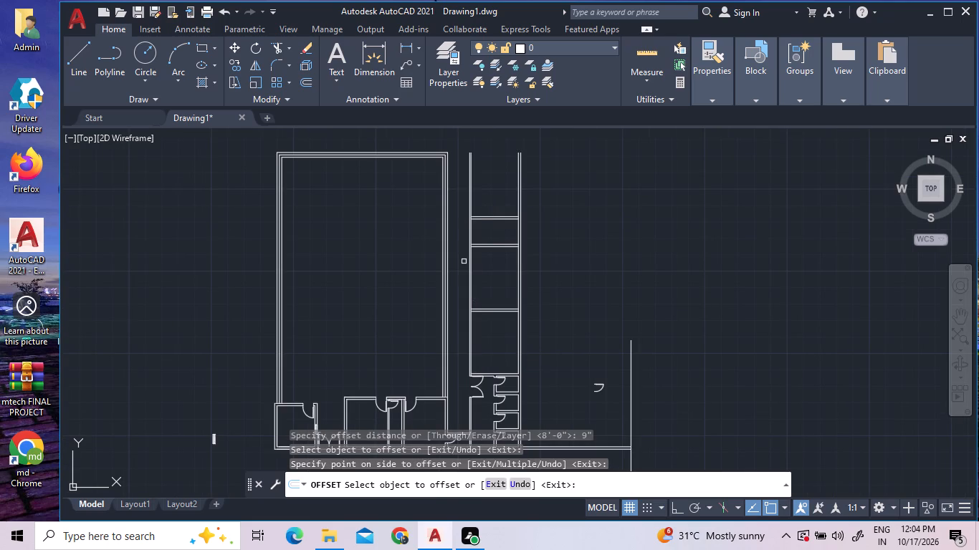
{"action": "left_click", "coordinate": [307, 77]}
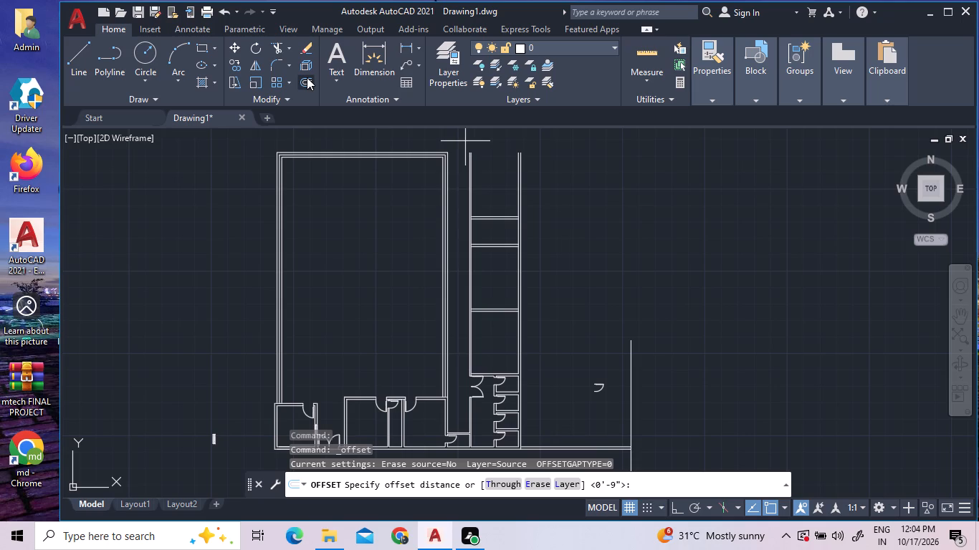
{"action": "type", "text": "19'9\""}
{"action": "key", "text": "Return"}
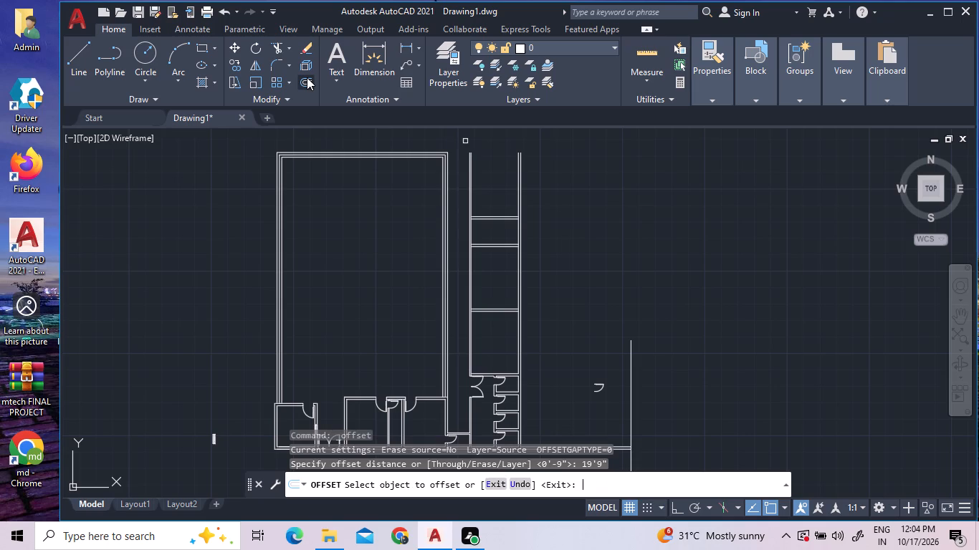
{"action": "left_click", "coordinate": [494, 217]}
{"action": "left_click", "coordinate": [497, 185]}
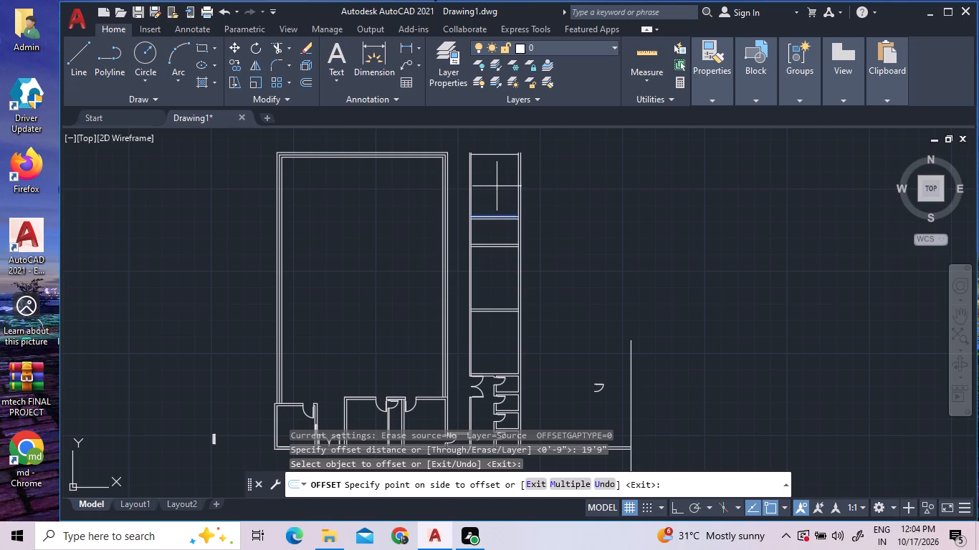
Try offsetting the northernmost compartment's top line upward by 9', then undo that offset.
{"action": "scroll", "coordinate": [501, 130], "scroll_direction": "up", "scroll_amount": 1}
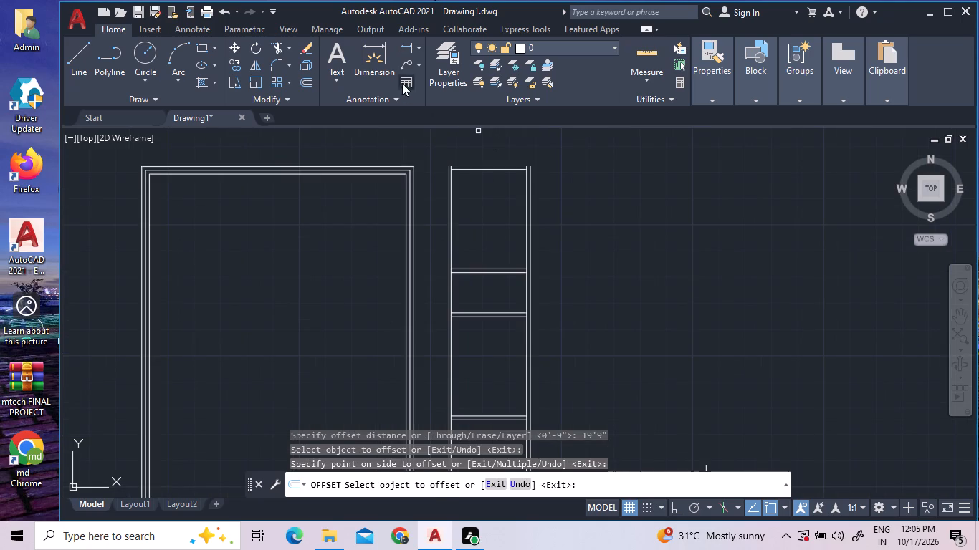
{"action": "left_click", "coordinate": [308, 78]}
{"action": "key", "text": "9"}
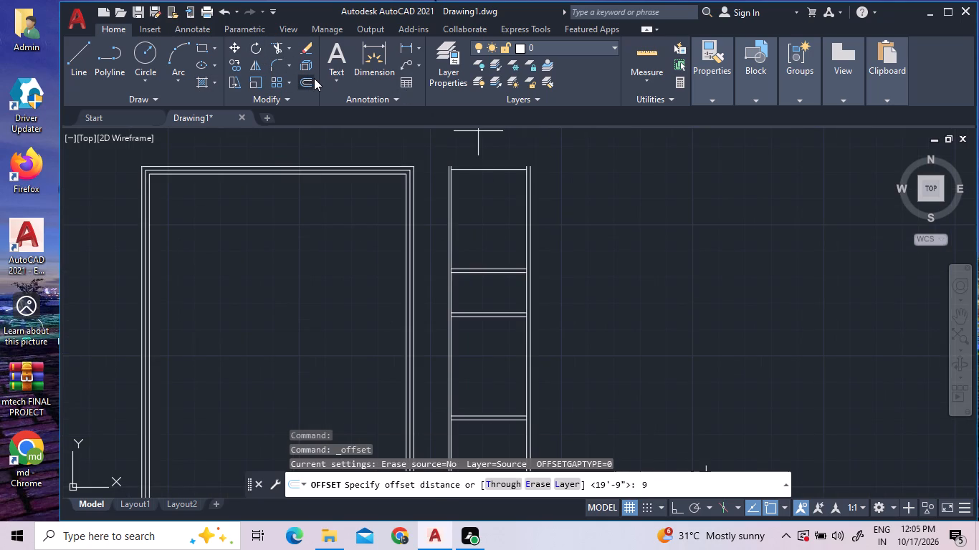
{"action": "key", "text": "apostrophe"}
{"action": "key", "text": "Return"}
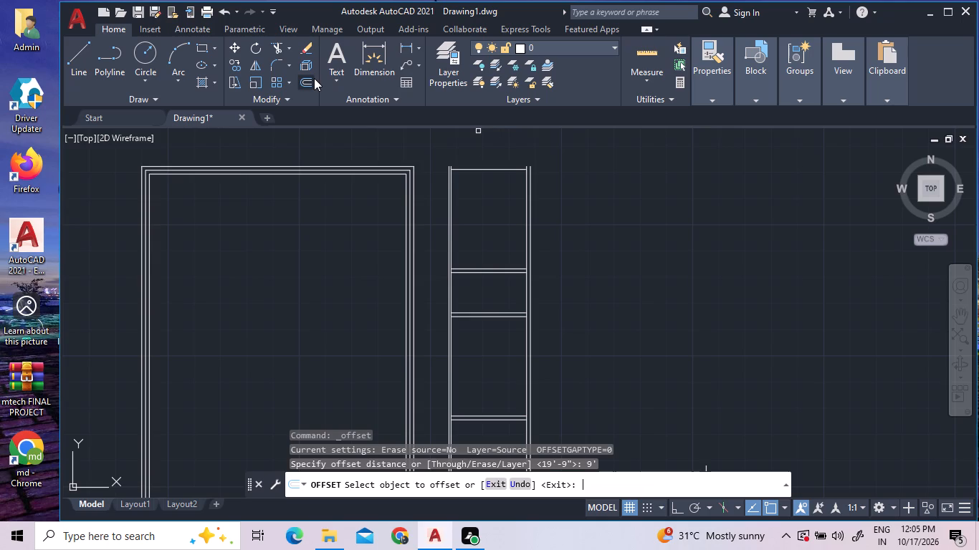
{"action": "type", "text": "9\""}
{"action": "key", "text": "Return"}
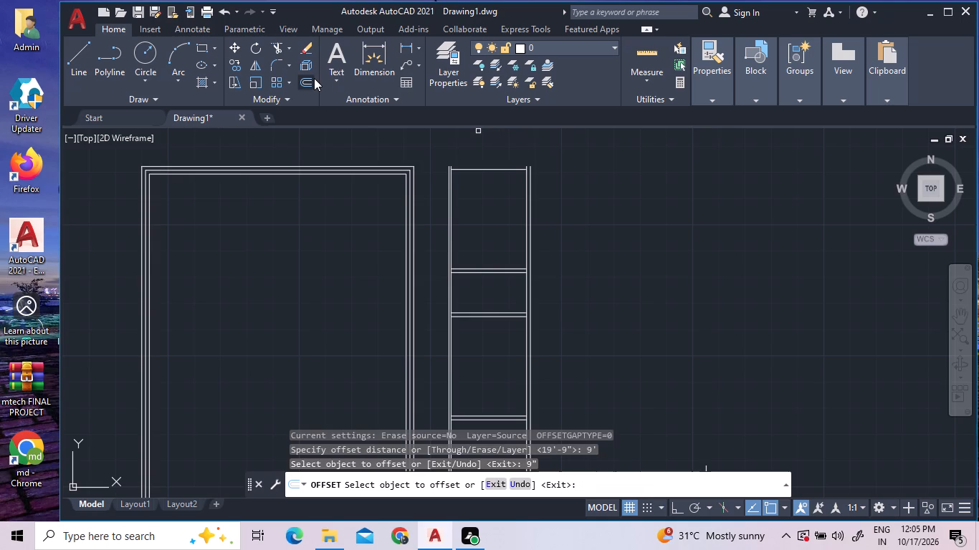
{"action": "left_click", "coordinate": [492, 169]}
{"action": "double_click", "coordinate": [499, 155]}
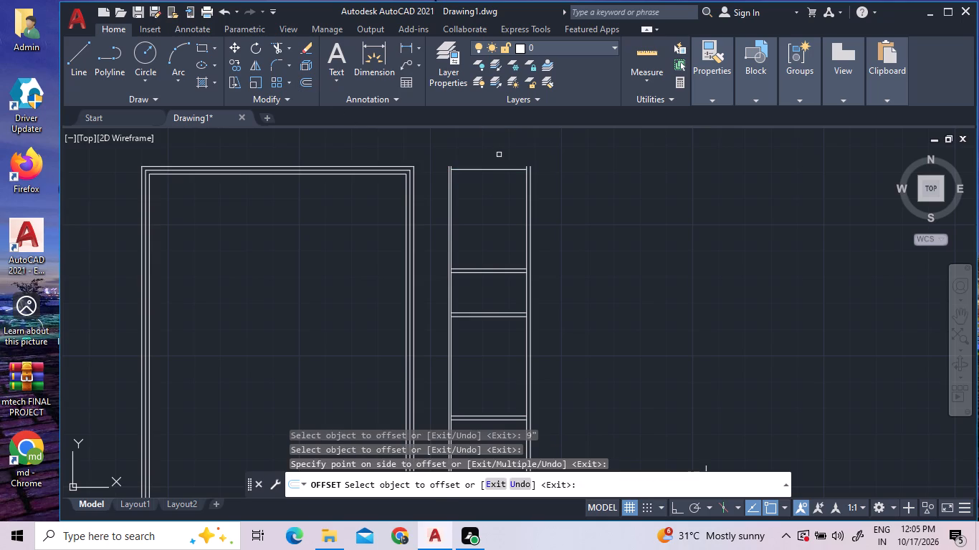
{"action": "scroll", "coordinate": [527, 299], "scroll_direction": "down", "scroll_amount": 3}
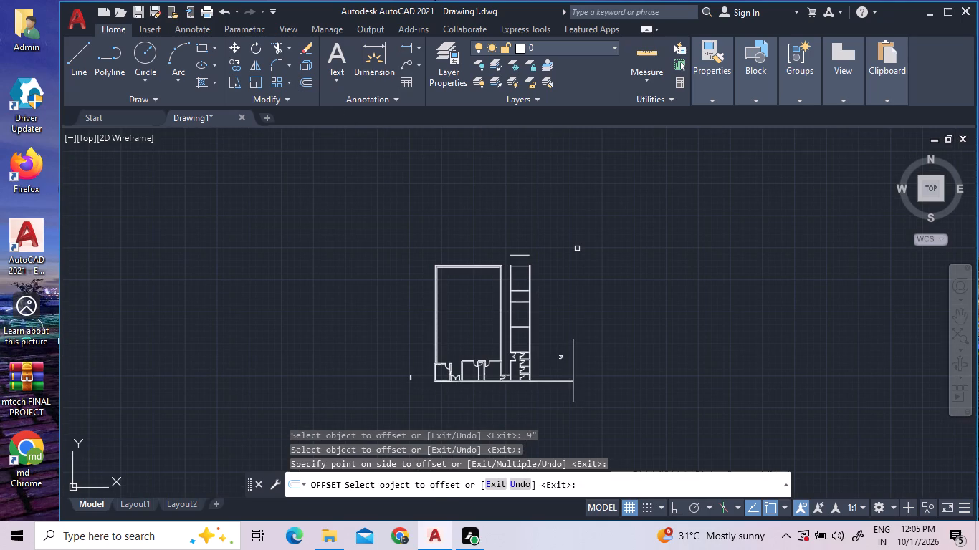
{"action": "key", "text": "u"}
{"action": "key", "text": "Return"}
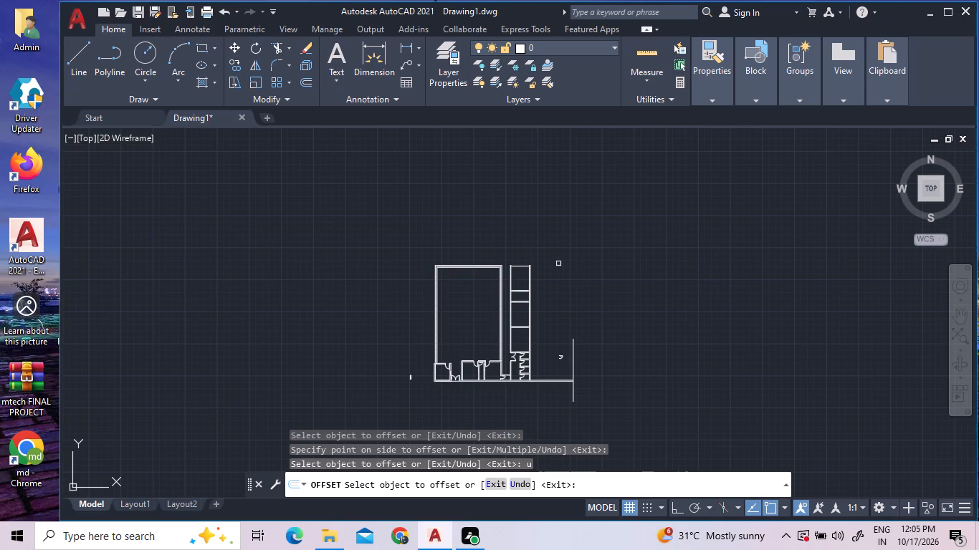
Offset the northernmost compartment's top line 9" upward to form its wall thickness.
{"action": "left_click", "coordinate": [314, 81]}
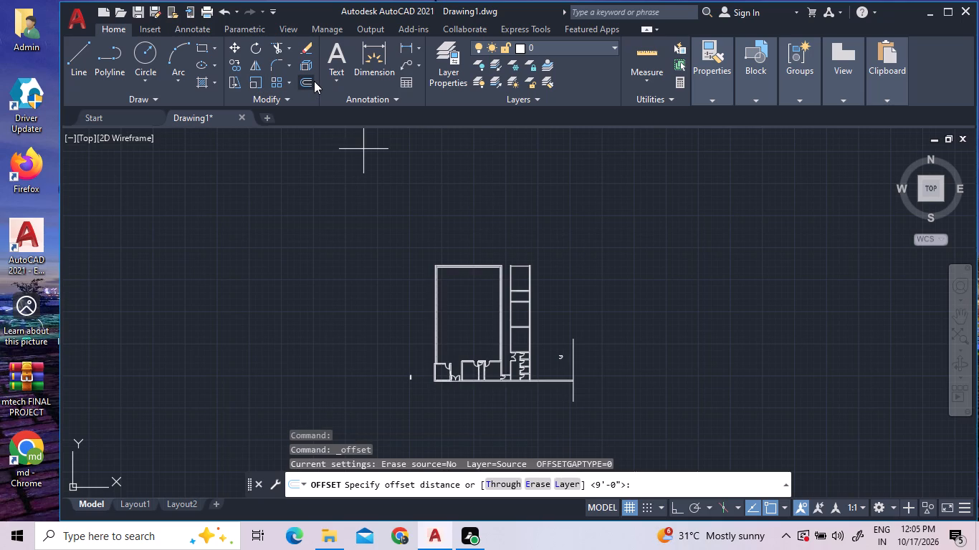
{"action": "type", "text": "9\""}
{"action": "key", "text": "Return"}
{"action": "scroll", "coordinate": [537, 267], "scroll_direction": "up", "scroll_amount": 3}
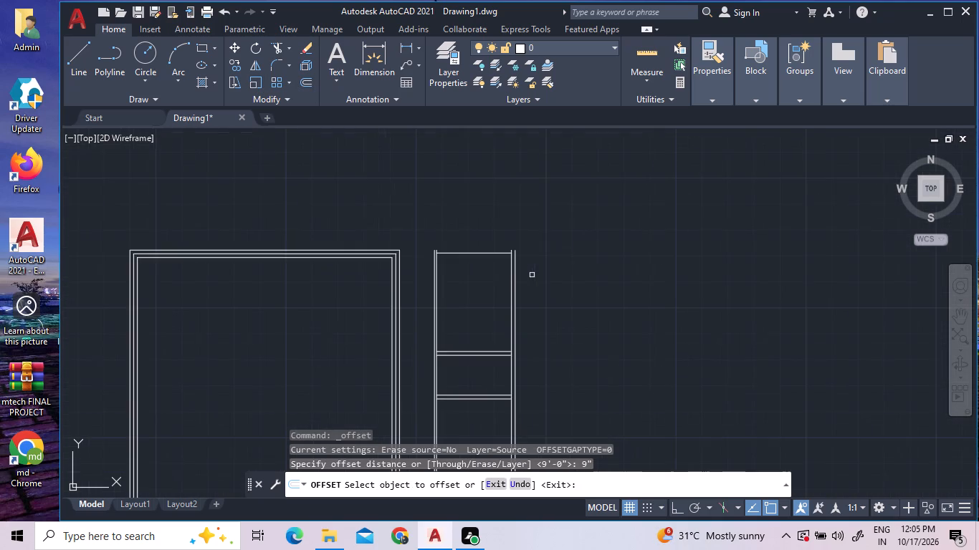
{"action": "scroll", "coordinate": [491, 247], "scroll_direction": "up", "scroll_amount": 2}
{"action": "left_click", "coordinate": [457, 261]}
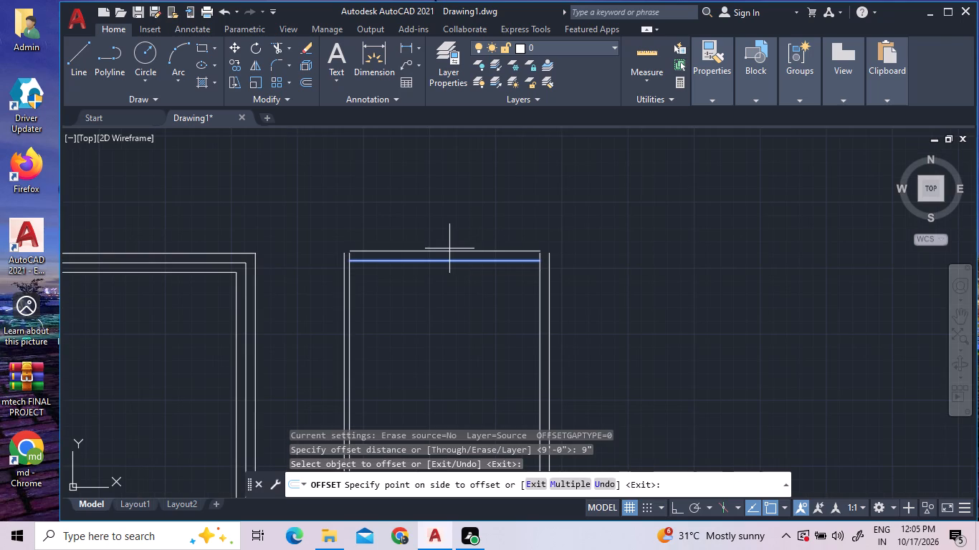
{"action": "double_click", "coordinate": [449, 249]}
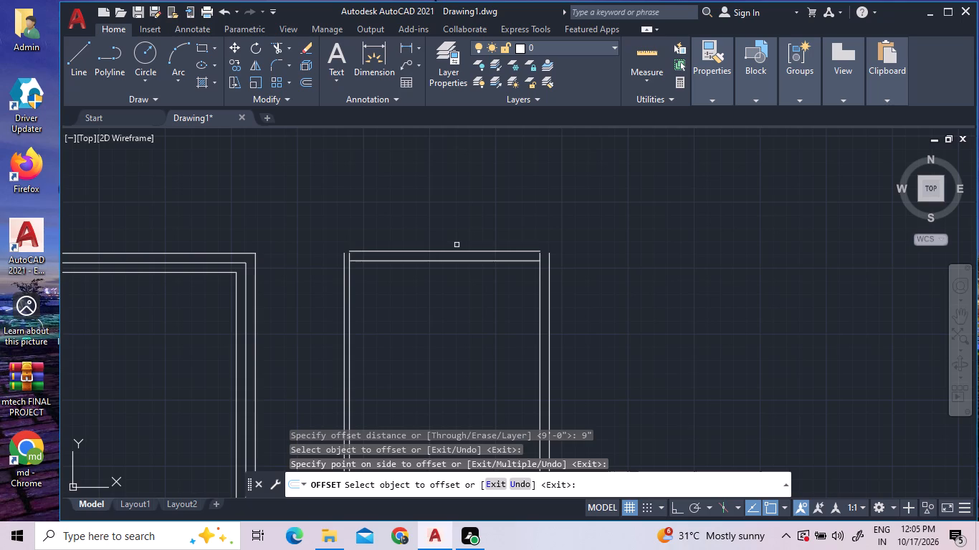
{"action": "right_click", "coordinate": [468, 237]}
{"action": "double_click", "coordinate": [466, 246]}
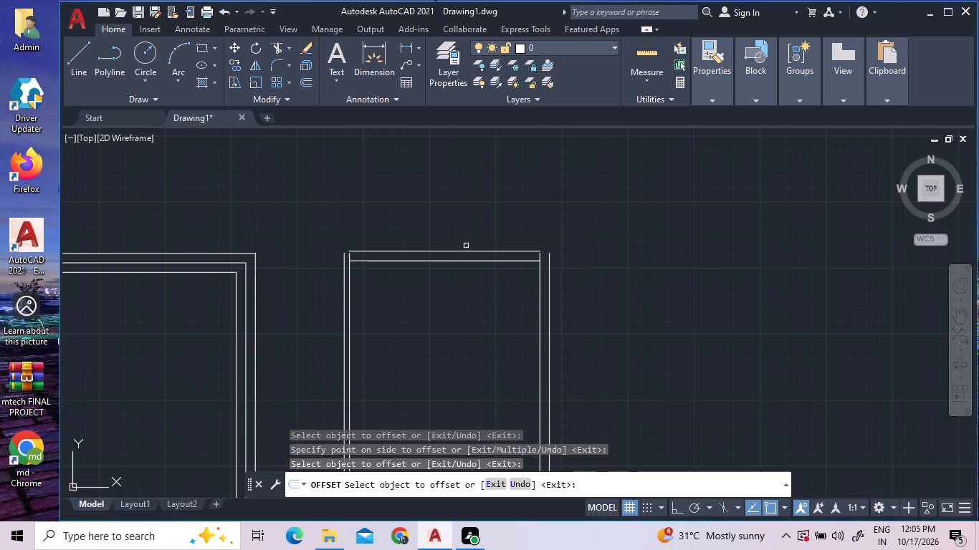
{"action": "left_click", "coordinate": [540, 280]}
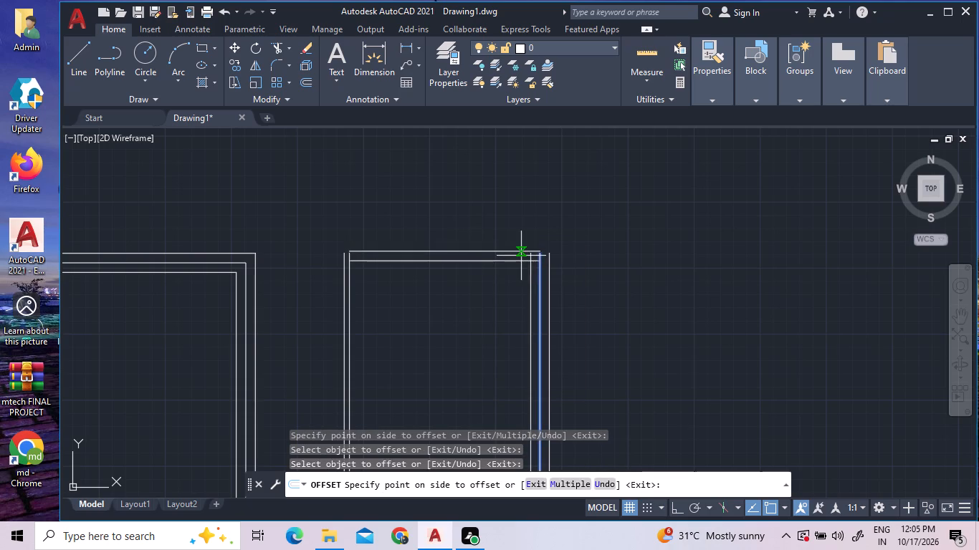
{"action": "key", "text": "Escape"}
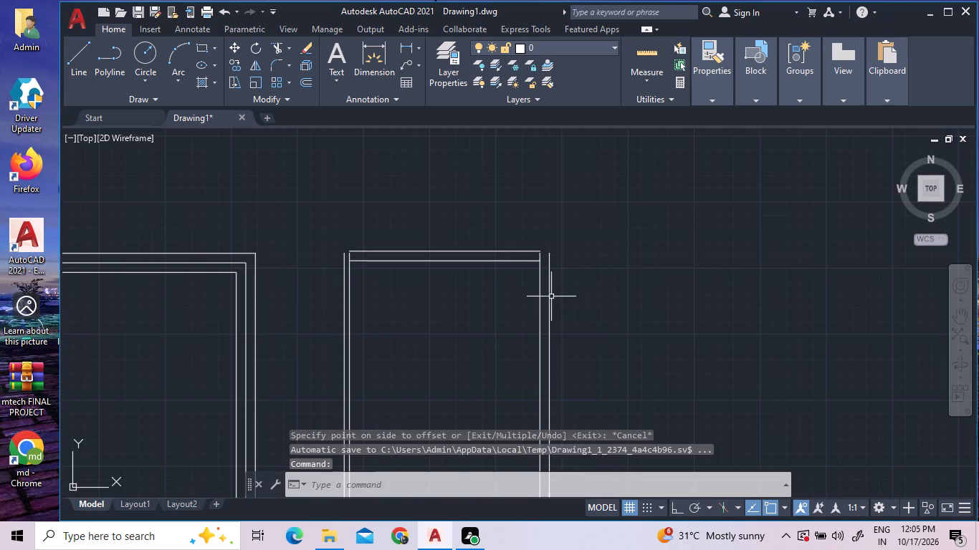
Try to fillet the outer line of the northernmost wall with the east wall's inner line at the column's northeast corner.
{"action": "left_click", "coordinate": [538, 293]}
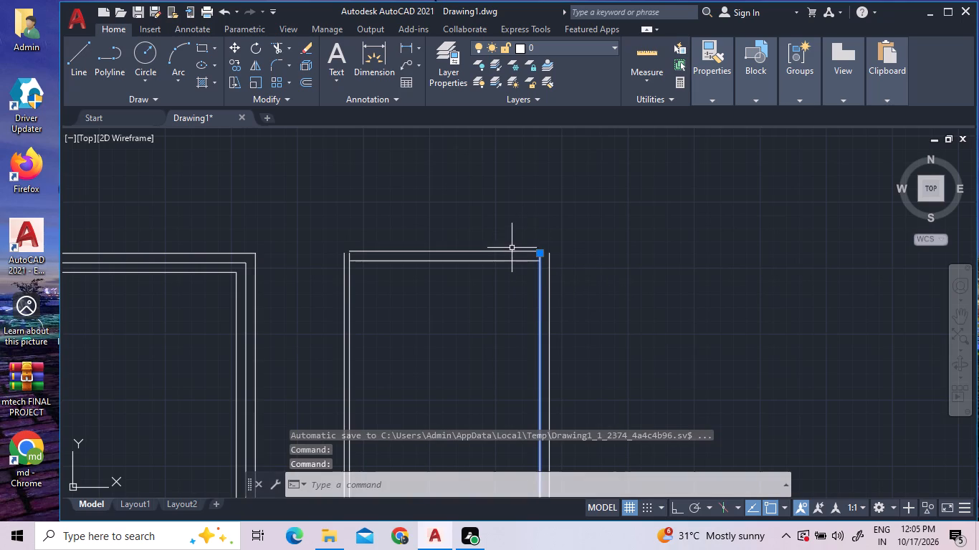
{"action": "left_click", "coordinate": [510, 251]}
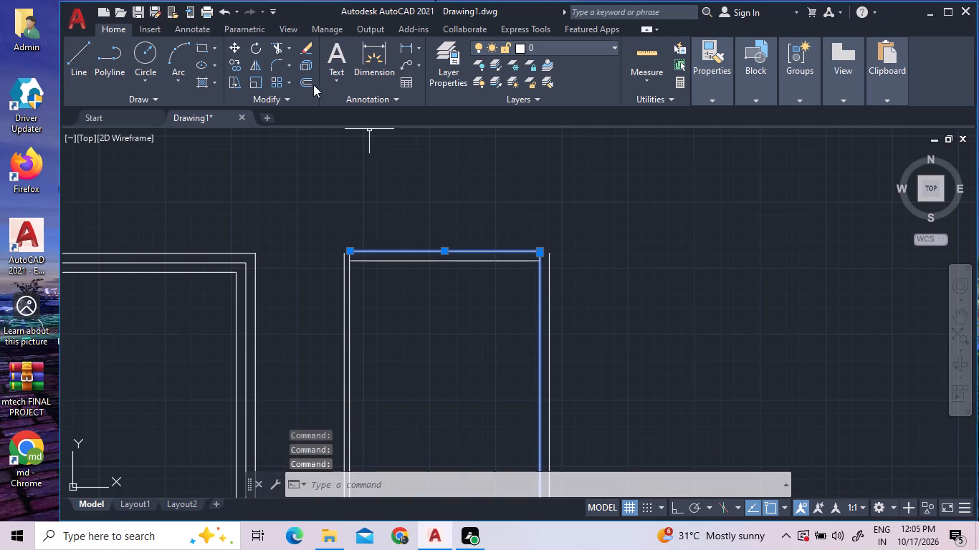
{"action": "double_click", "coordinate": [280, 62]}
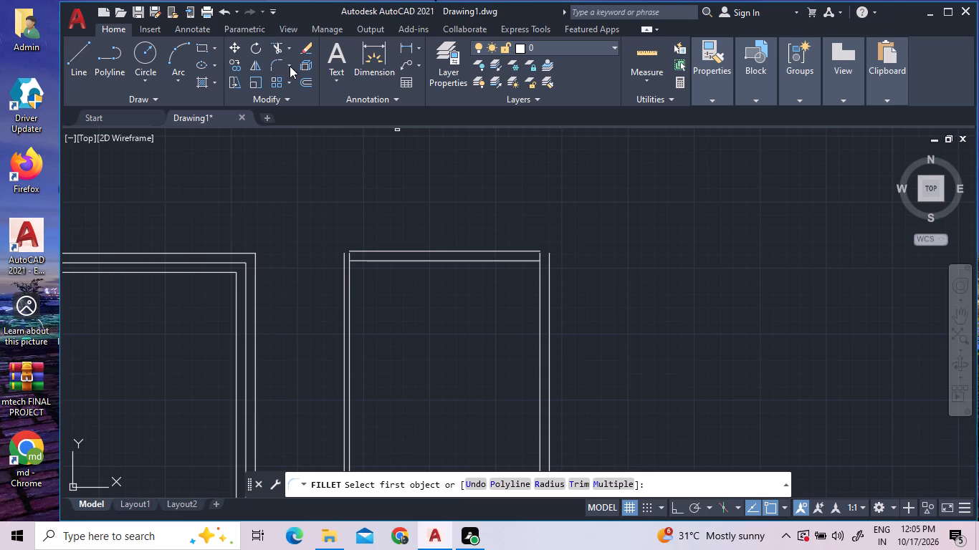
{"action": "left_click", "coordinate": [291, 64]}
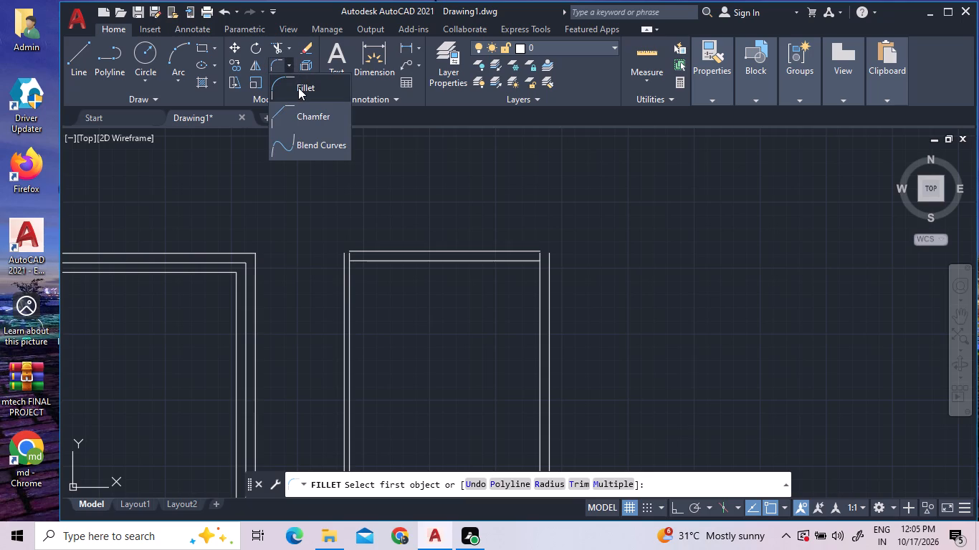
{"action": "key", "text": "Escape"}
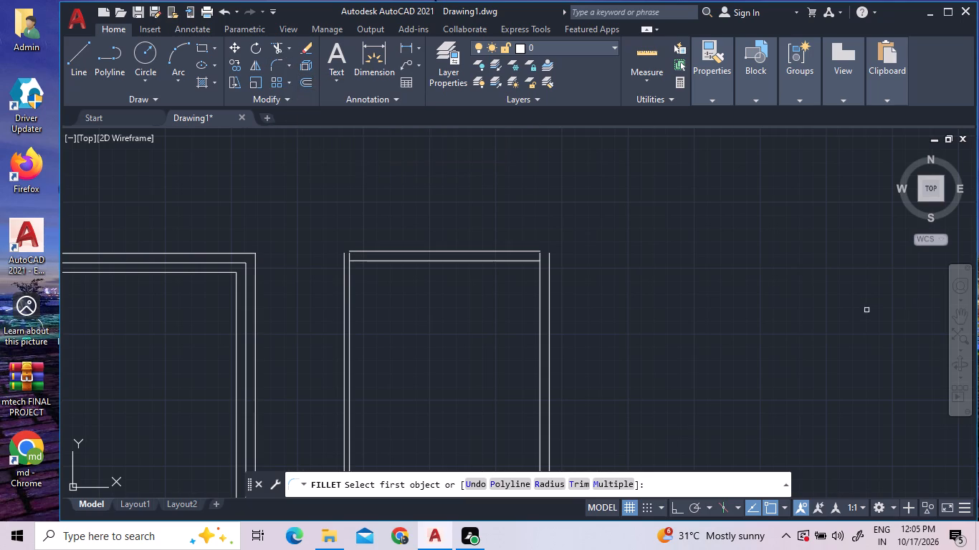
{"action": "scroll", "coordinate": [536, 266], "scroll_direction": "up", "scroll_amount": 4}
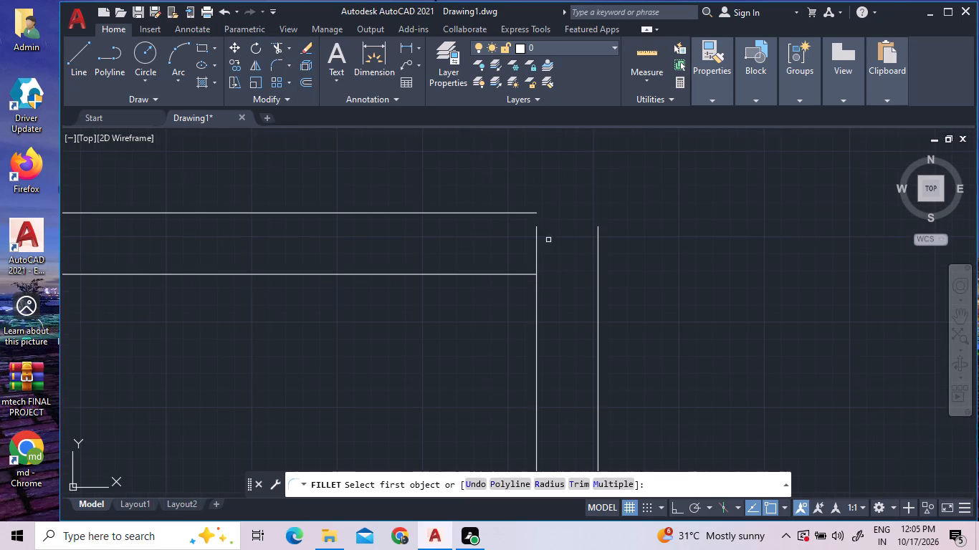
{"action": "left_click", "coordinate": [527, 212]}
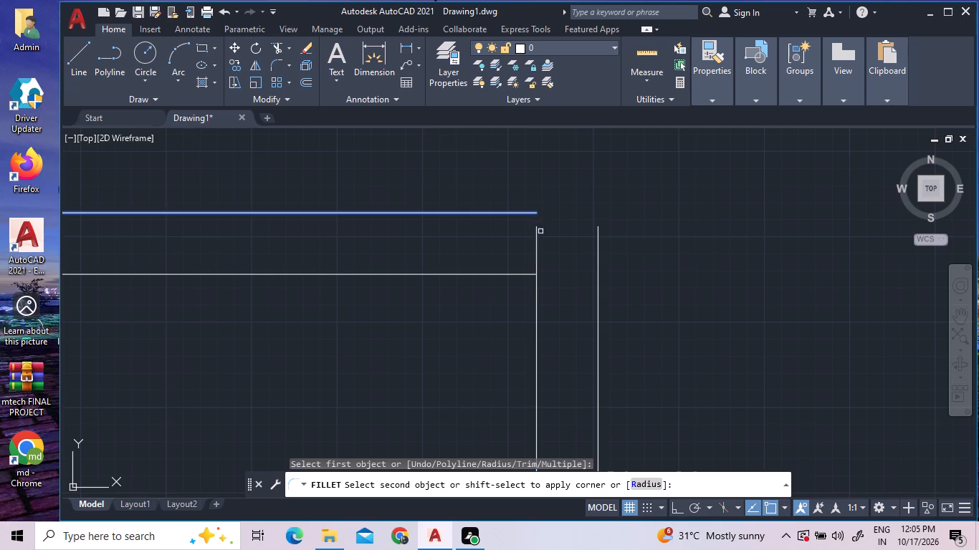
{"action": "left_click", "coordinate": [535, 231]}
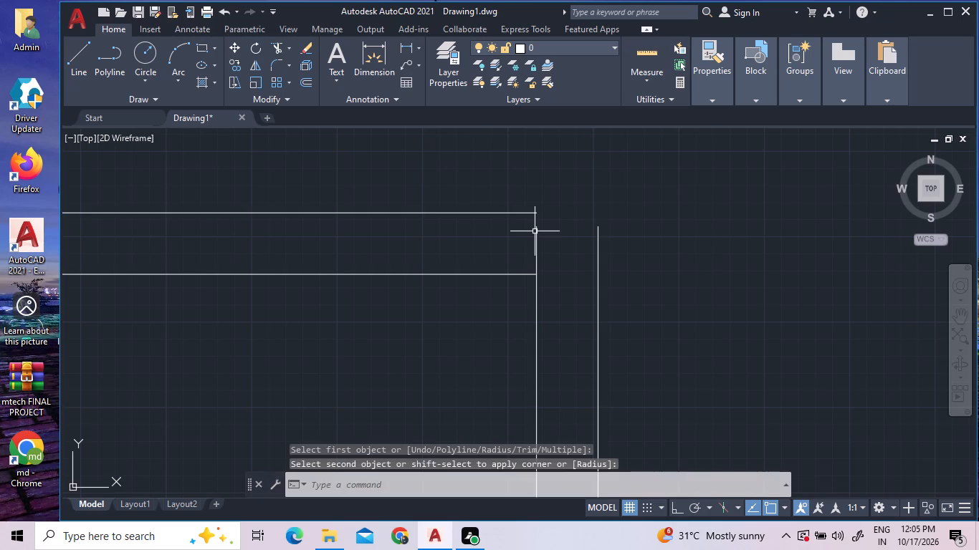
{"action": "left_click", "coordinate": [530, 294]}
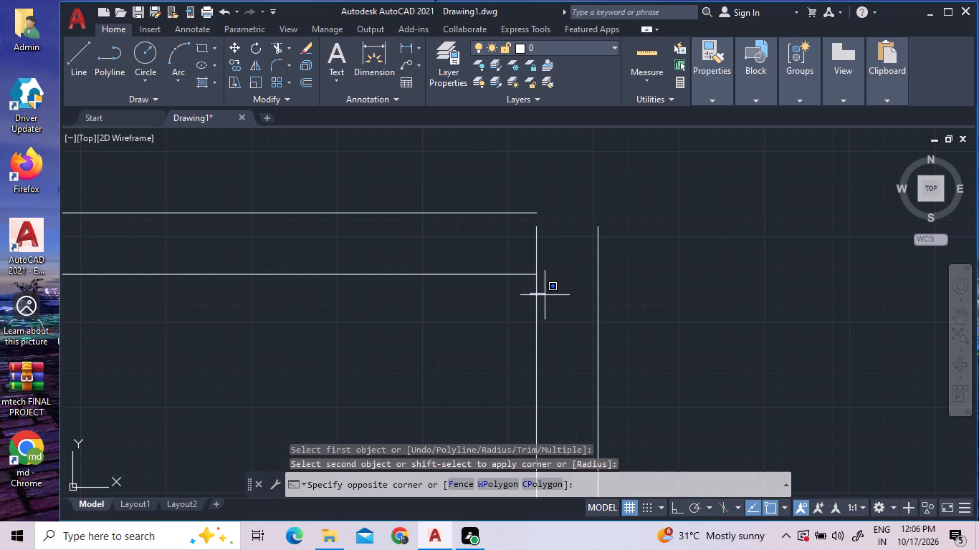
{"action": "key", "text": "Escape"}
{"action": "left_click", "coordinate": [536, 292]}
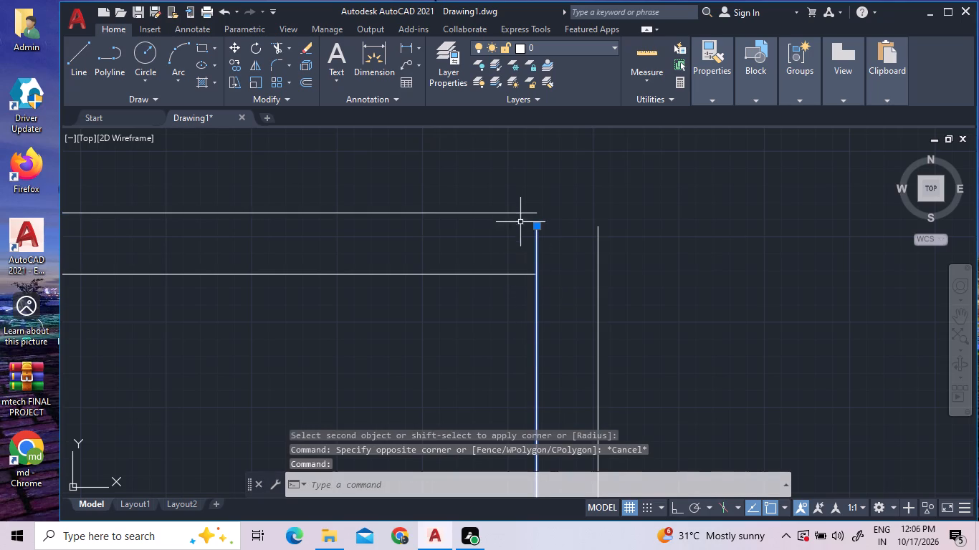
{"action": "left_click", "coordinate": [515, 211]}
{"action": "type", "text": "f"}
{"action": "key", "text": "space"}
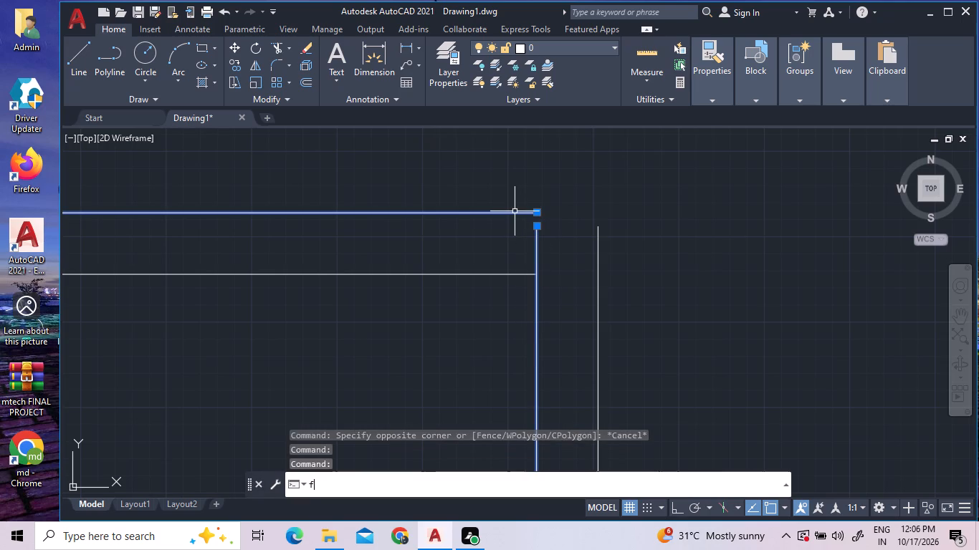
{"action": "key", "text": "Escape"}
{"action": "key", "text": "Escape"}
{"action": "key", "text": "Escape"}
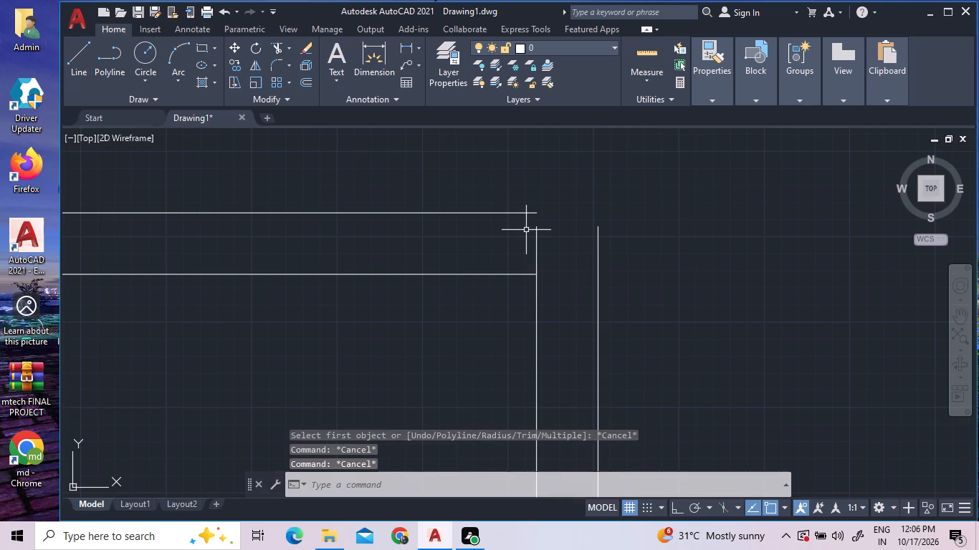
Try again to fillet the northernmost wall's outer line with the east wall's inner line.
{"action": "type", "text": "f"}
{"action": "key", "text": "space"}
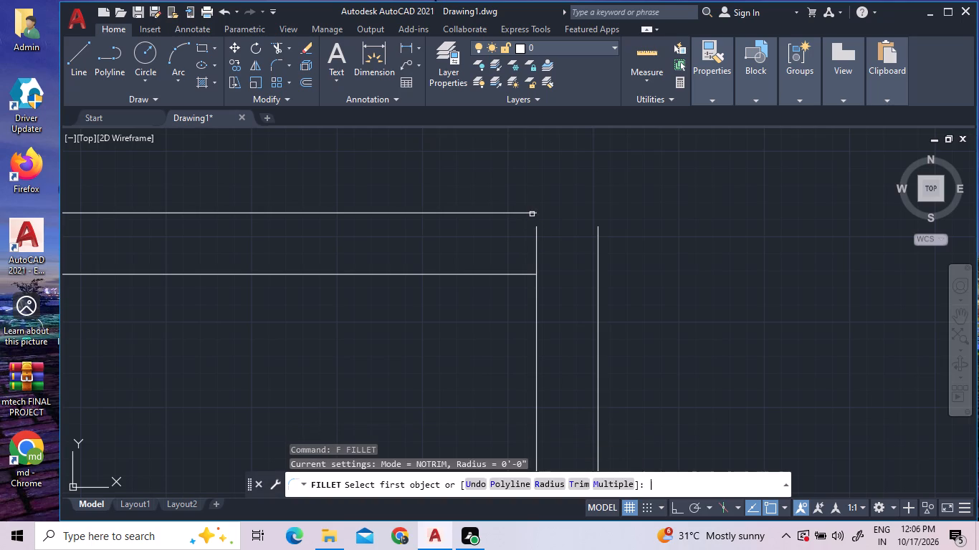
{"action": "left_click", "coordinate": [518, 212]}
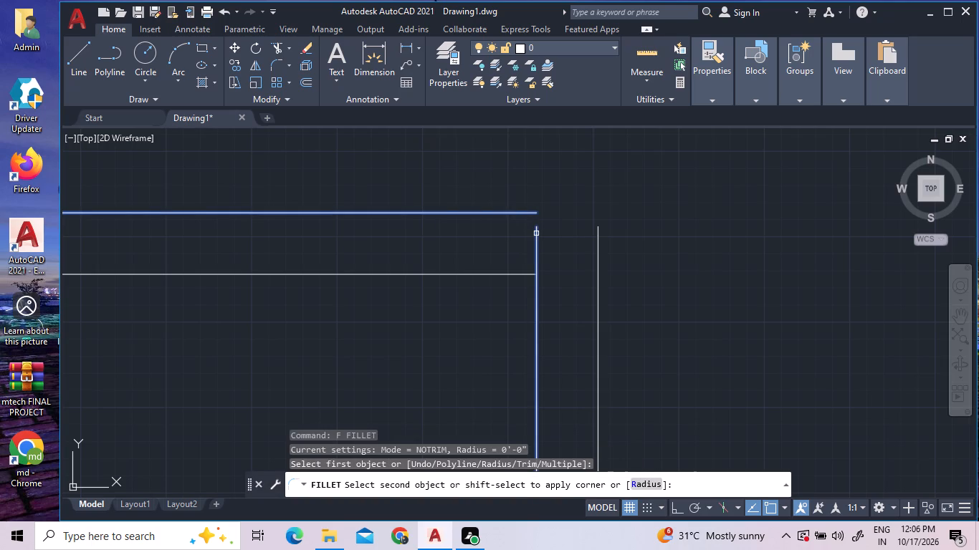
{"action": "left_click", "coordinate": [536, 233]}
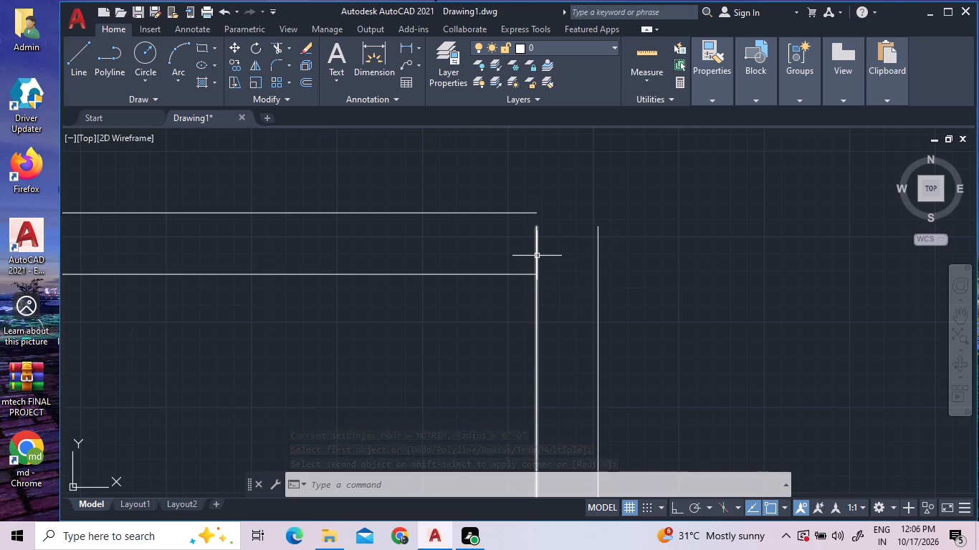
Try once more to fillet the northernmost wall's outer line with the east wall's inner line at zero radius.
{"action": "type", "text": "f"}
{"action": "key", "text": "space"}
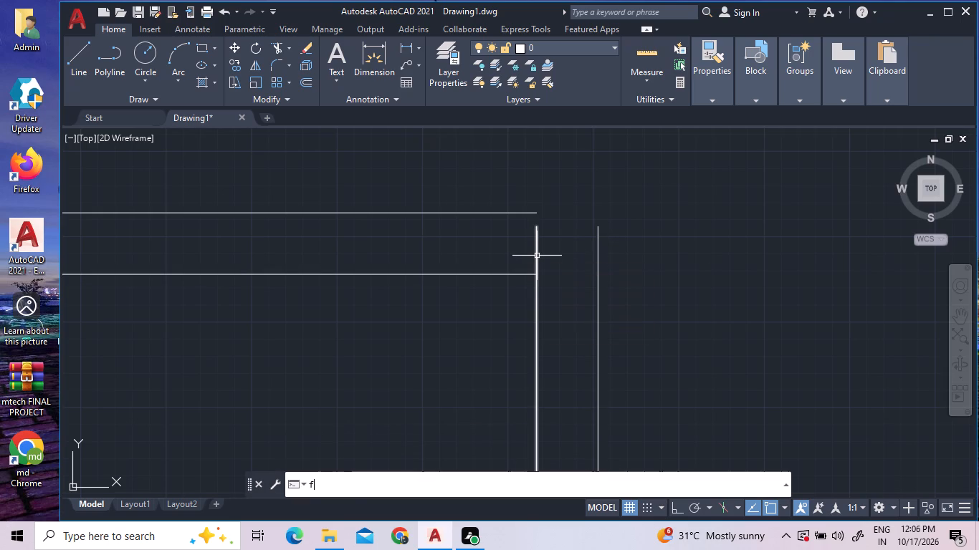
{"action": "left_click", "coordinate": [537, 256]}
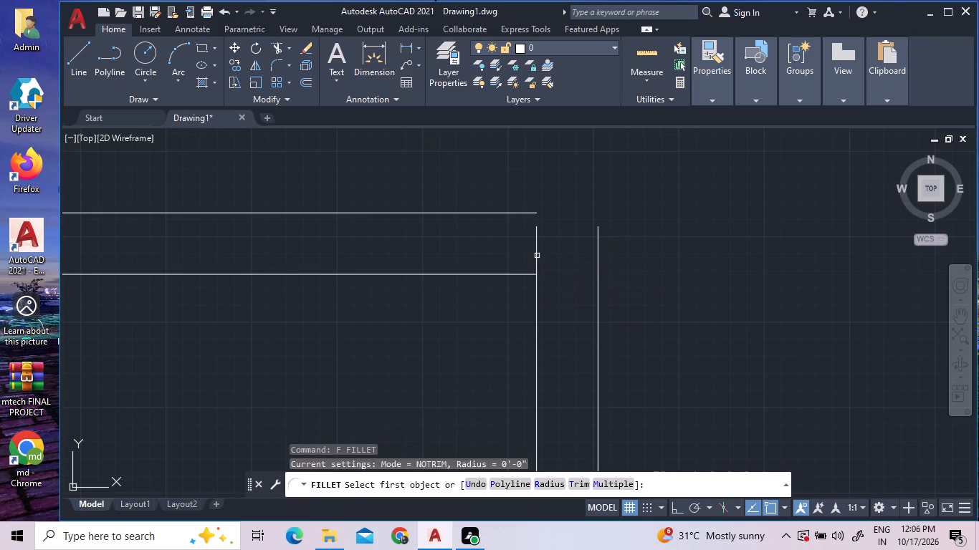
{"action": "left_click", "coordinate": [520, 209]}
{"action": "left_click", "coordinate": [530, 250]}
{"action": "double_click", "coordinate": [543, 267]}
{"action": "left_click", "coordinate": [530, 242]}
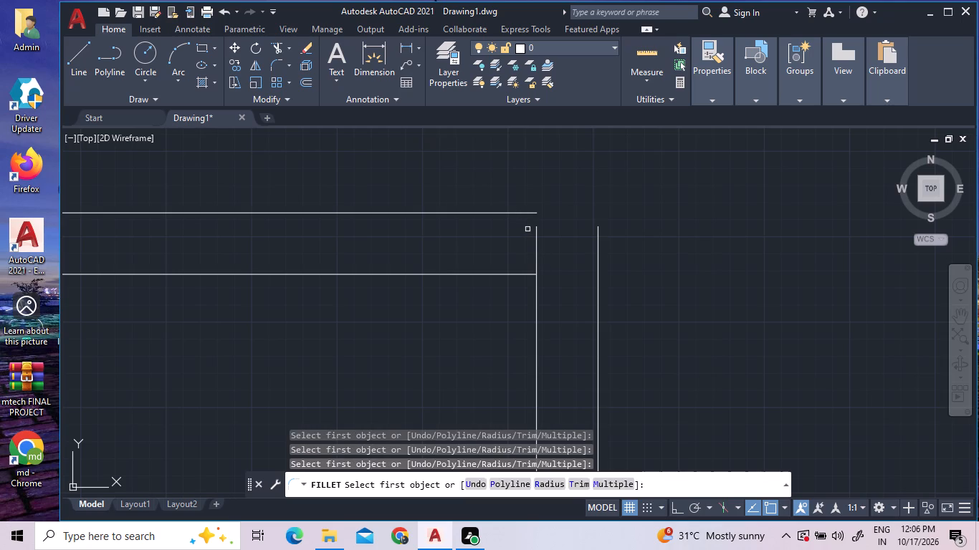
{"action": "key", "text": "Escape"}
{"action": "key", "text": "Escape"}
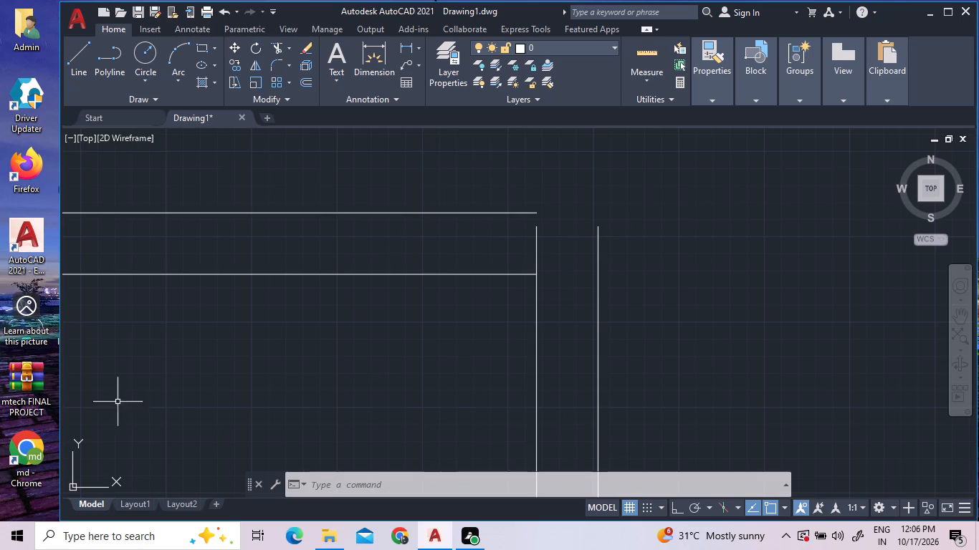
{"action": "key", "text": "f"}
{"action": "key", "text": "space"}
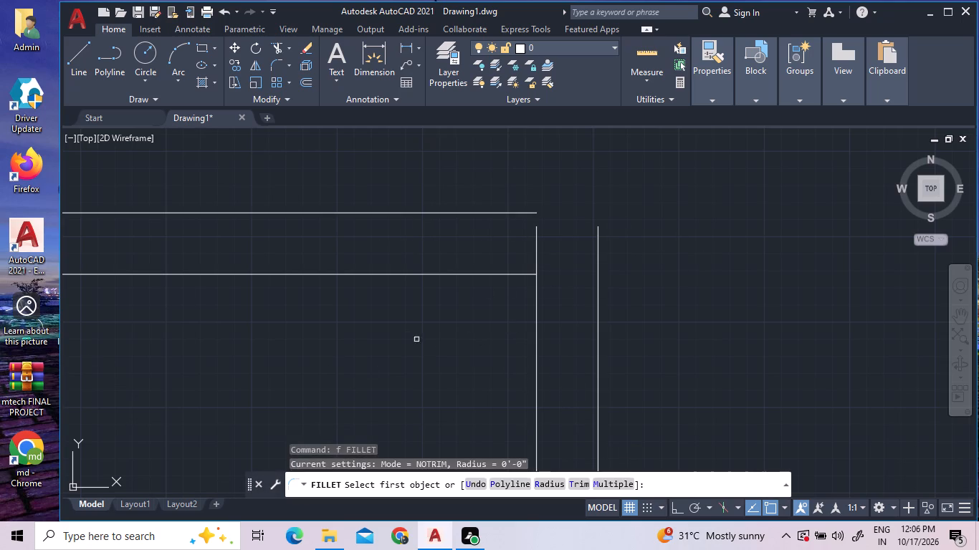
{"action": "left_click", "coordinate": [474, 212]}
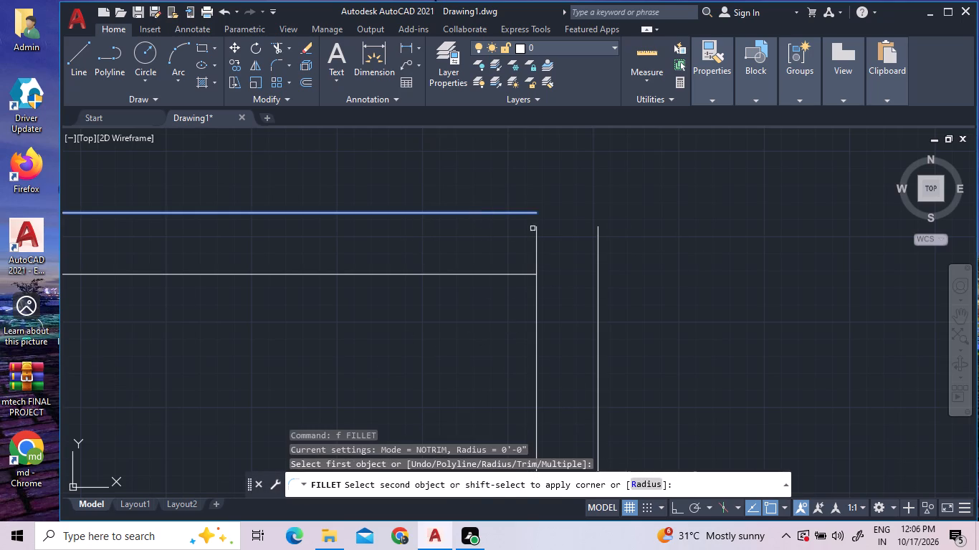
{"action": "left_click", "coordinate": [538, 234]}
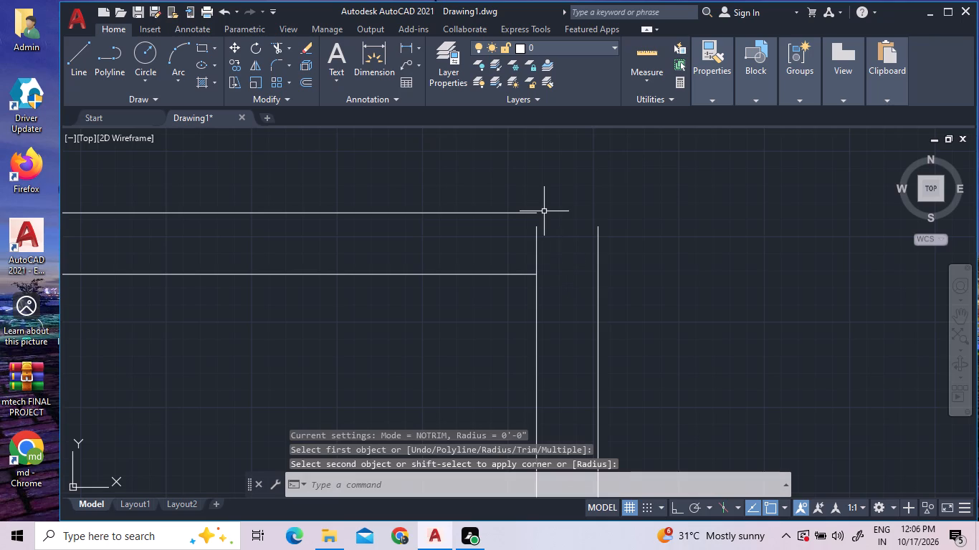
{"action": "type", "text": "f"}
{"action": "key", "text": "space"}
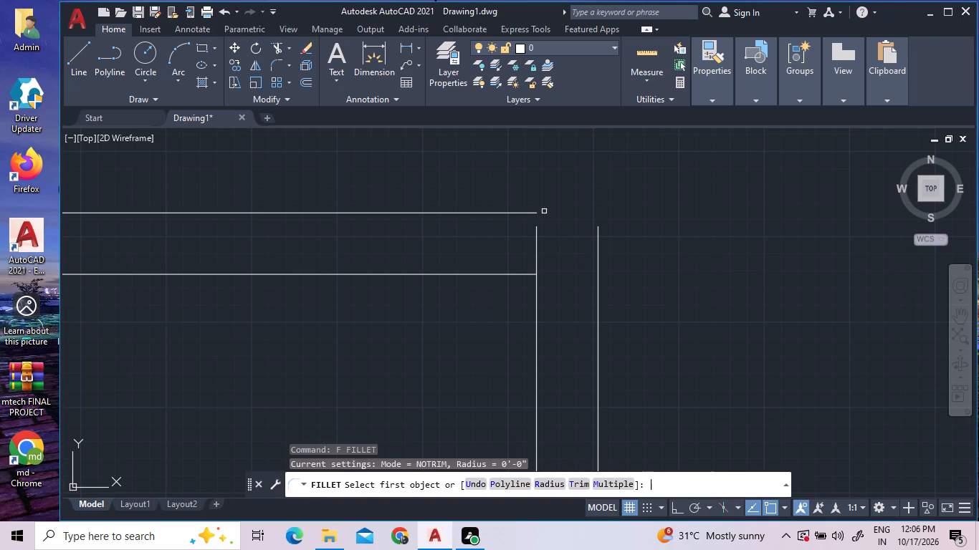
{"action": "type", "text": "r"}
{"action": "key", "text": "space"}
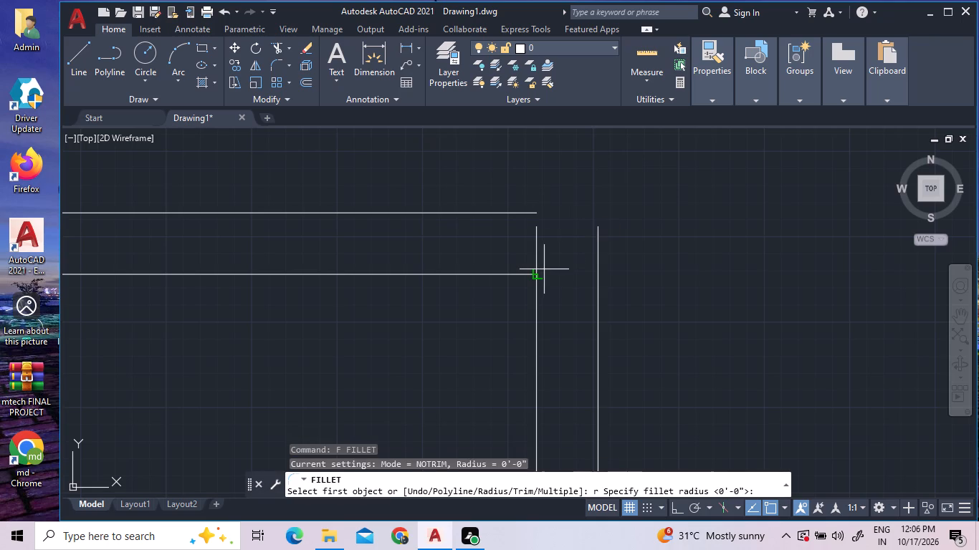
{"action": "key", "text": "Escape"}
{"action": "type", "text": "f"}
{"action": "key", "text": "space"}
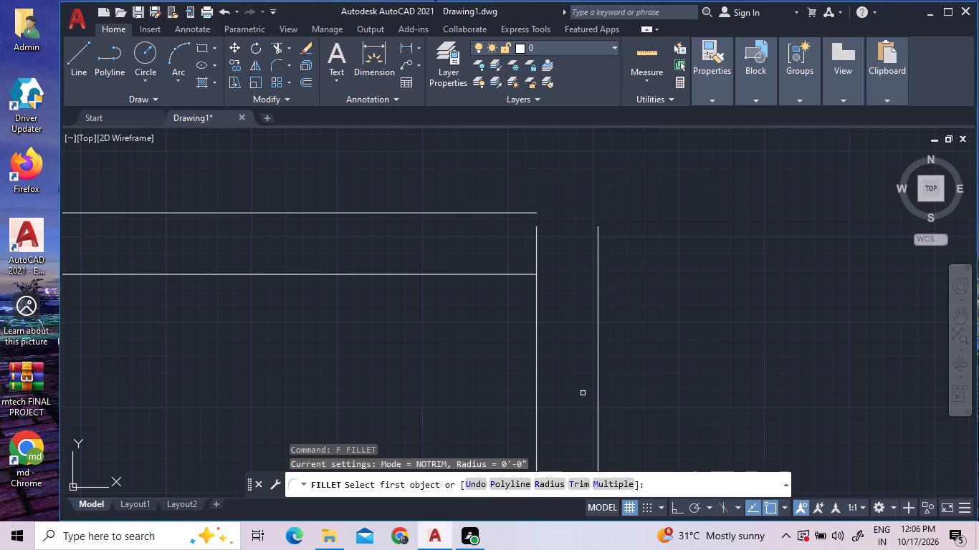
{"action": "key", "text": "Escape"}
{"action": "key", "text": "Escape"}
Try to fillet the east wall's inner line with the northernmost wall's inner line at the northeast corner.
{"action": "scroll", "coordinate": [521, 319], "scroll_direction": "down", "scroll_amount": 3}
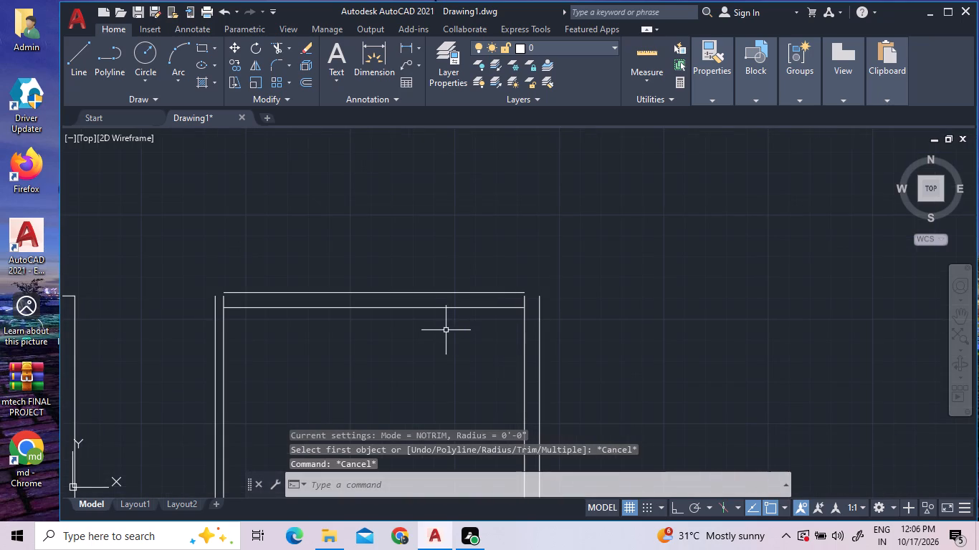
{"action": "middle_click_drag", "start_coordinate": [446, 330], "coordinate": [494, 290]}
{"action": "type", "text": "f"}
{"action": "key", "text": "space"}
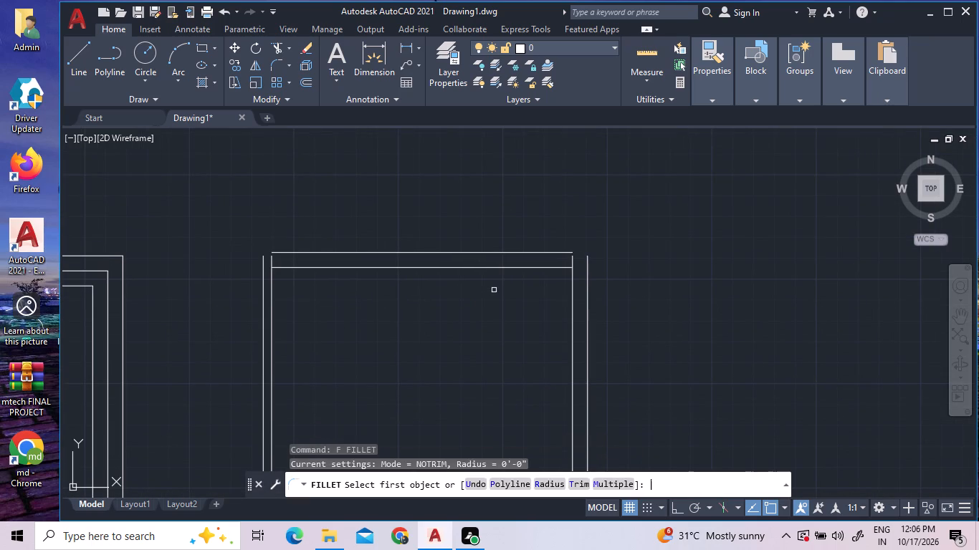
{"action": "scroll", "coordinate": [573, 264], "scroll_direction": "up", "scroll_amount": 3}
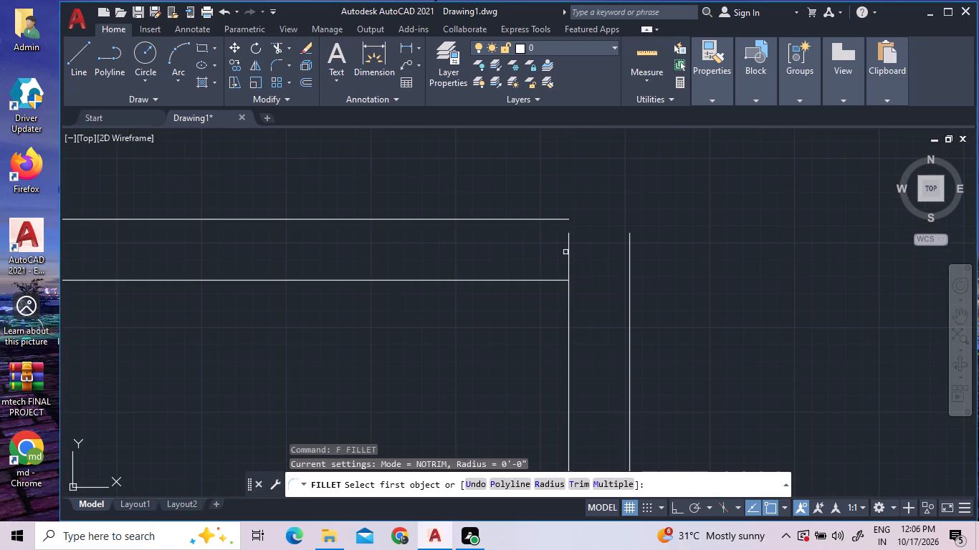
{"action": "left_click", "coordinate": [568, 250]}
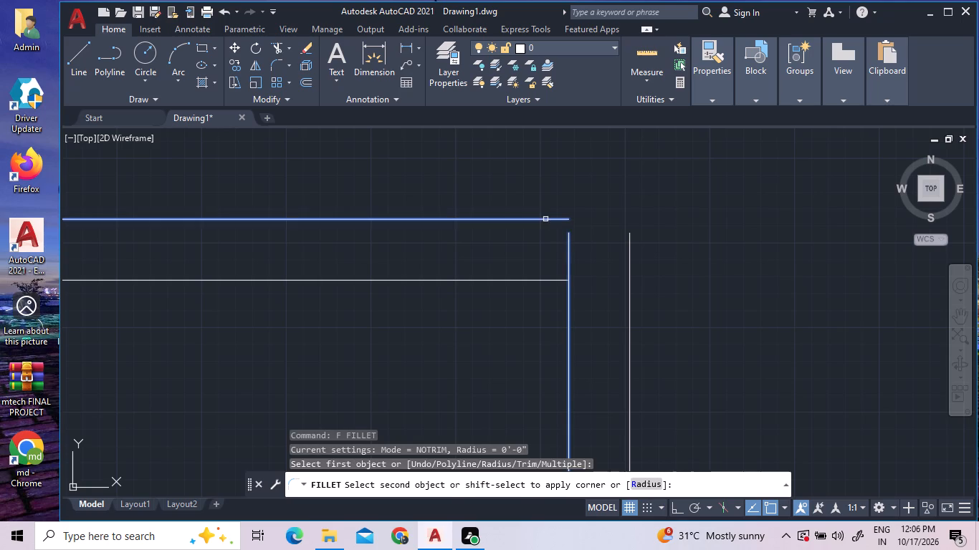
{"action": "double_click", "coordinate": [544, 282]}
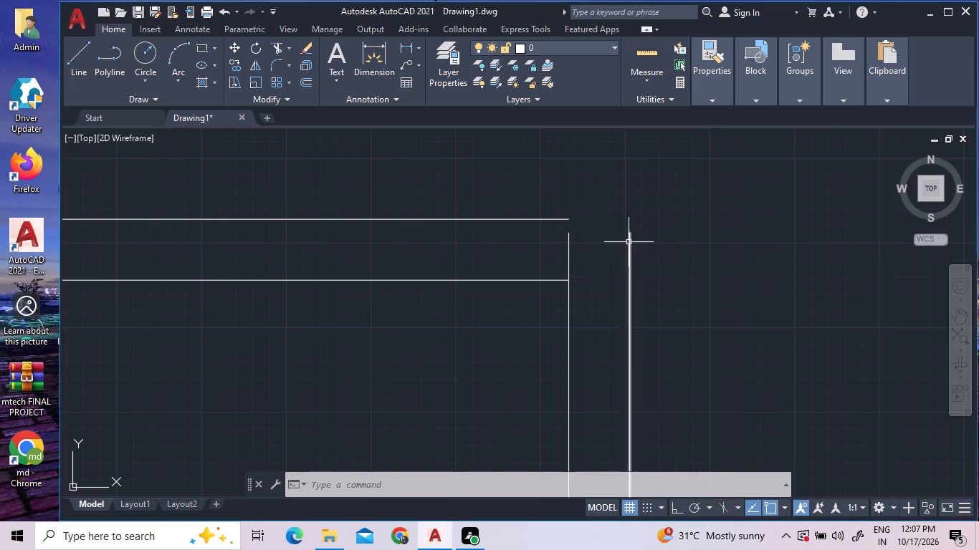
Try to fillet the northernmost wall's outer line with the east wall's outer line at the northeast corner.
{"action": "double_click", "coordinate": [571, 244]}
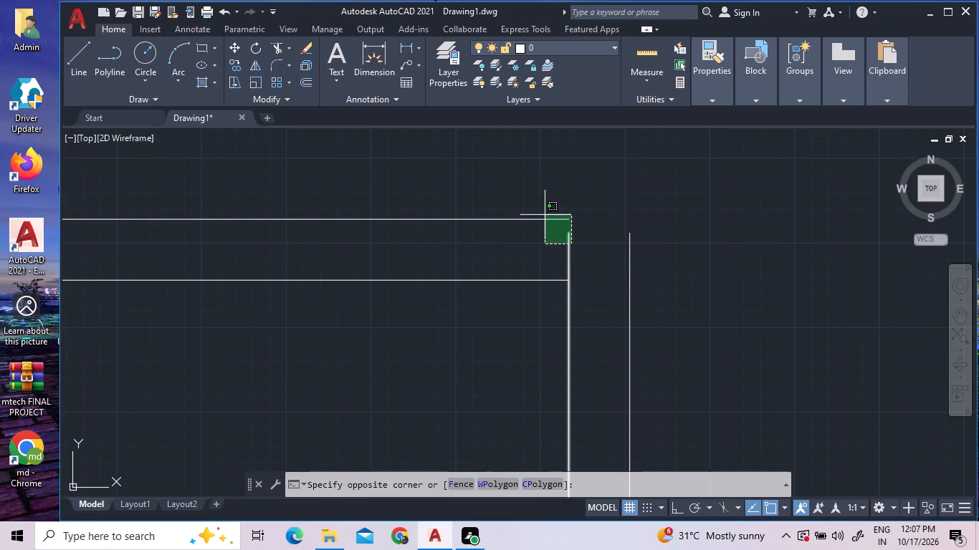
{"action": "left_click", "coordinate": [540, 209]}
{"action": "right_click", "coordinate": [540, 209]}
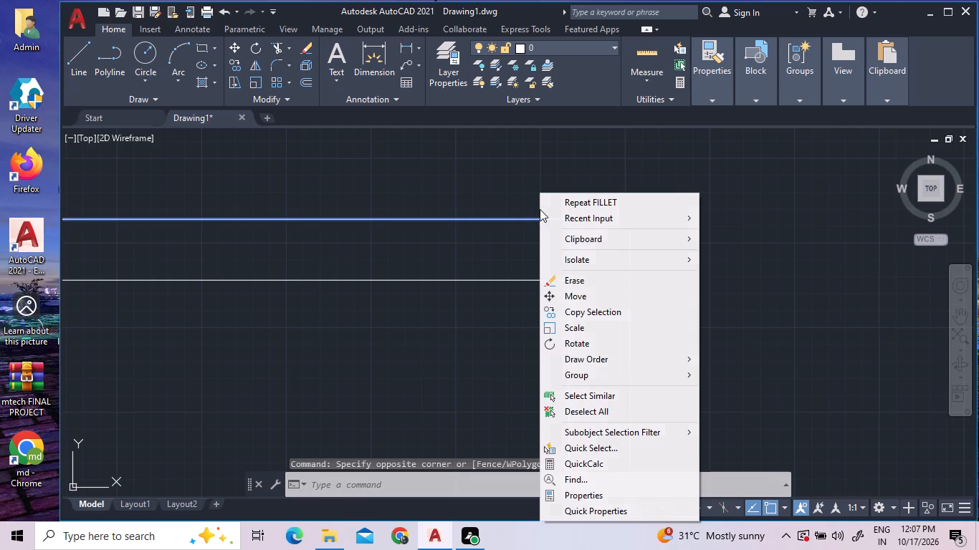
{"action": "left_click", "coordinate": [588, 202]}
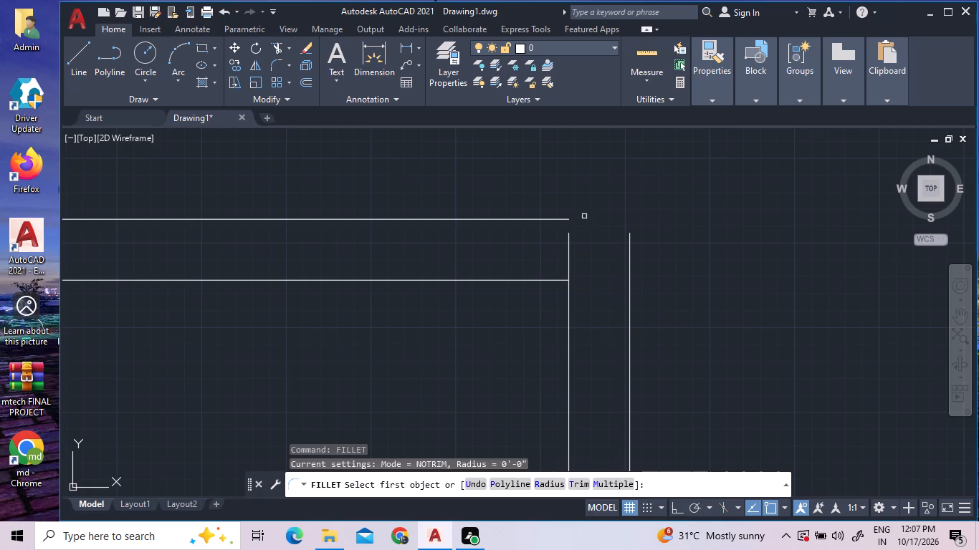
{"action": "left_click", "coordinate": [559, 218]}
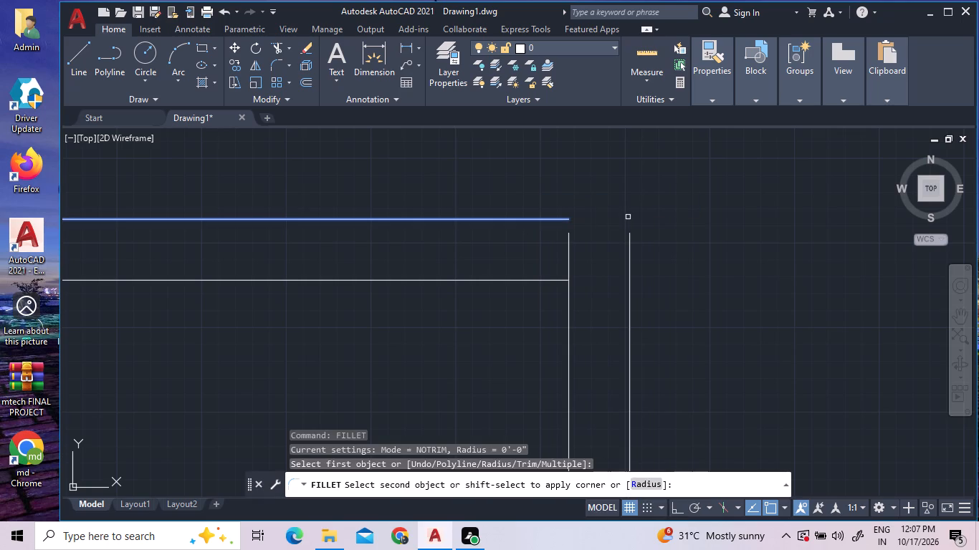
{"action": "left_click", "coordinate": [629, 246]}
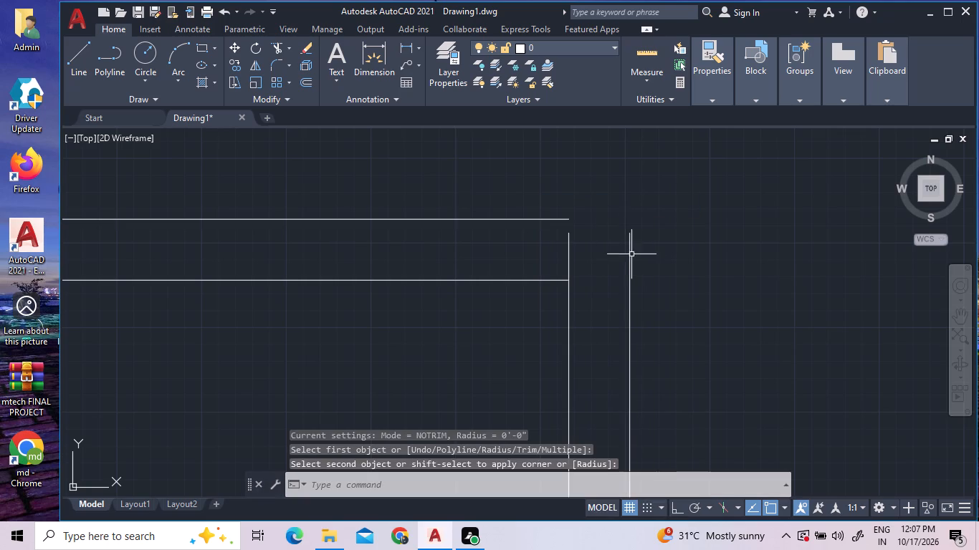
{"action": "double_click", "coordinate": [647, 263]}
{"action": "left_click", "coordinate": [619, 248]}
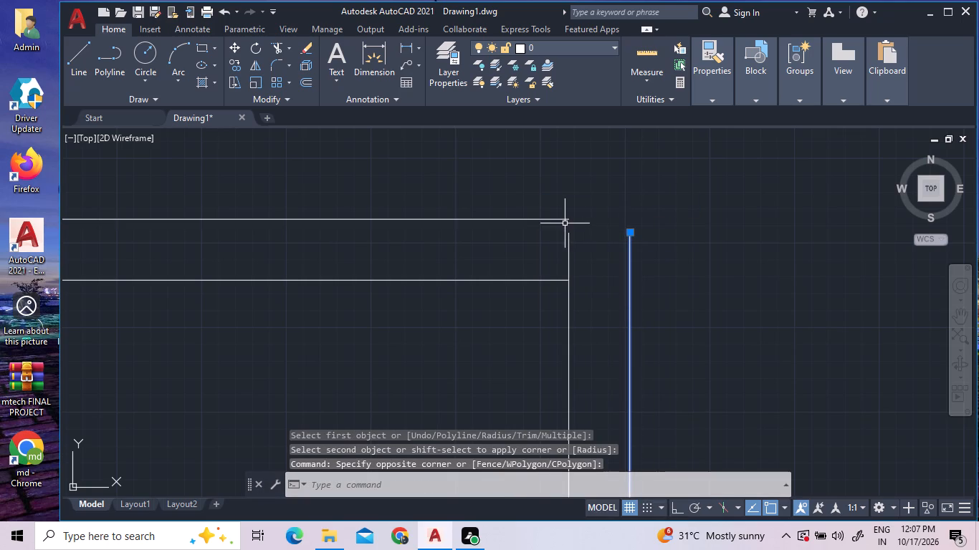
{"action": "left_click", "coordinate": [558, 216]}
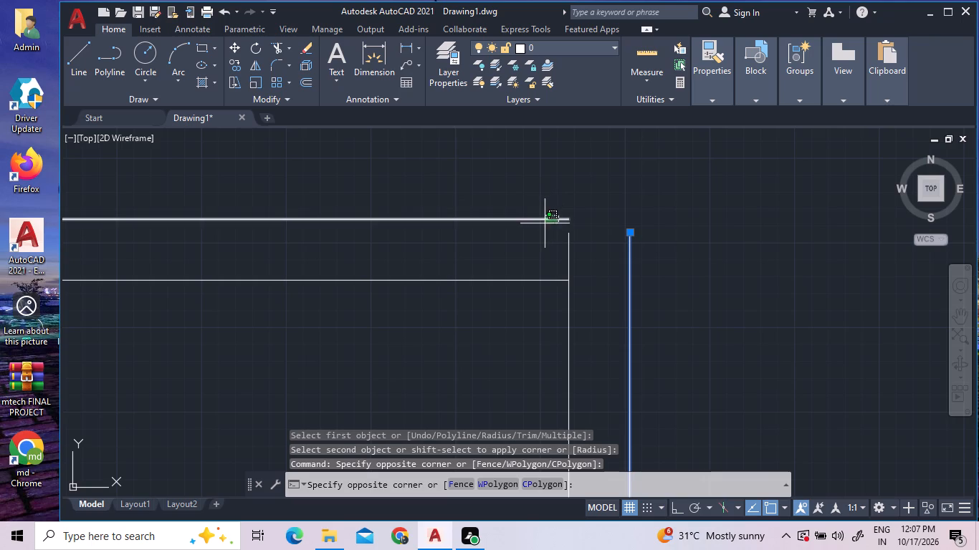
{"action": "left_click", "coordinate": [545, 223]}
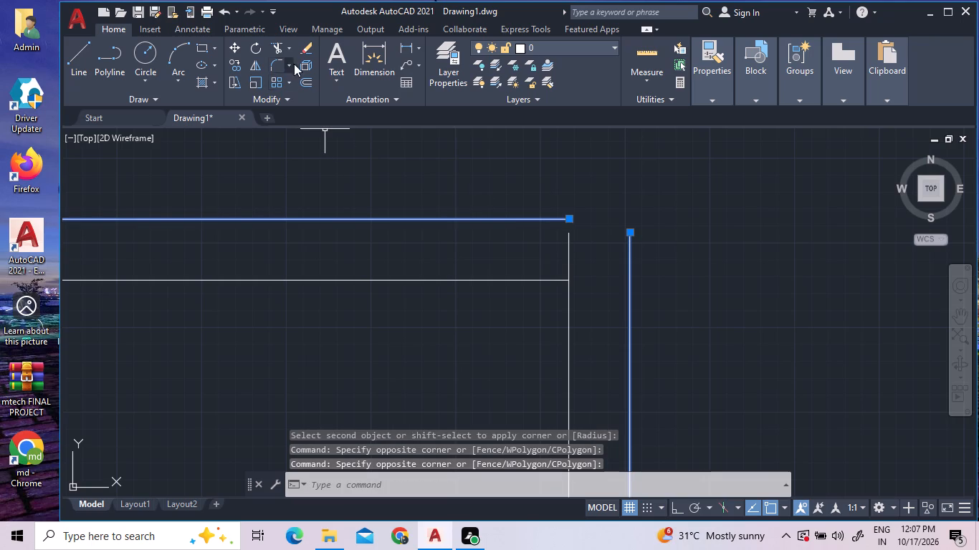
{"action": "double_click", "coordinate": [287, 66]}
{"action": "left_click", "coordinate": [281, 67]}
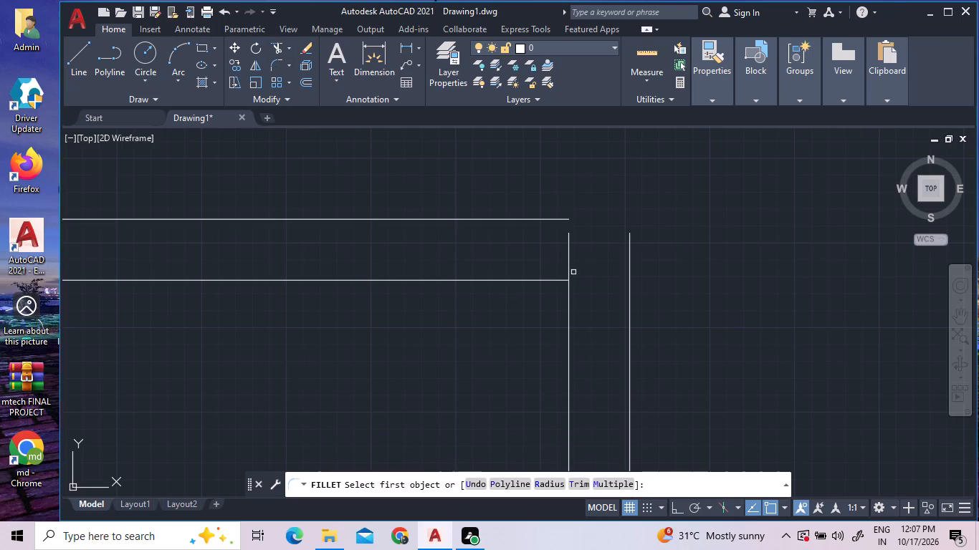
Extend the inner lines of the column's east and west walls up to the northernmost wall's outer line.
{"action": "left_click", "coordinate": [290, 52]}
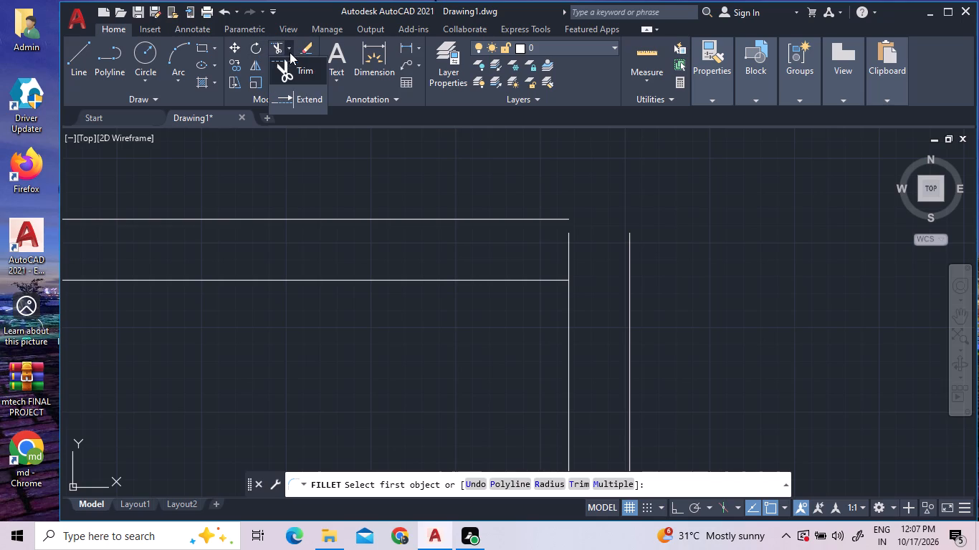
{"action": "left_click", "coordinate": [310, 102]}
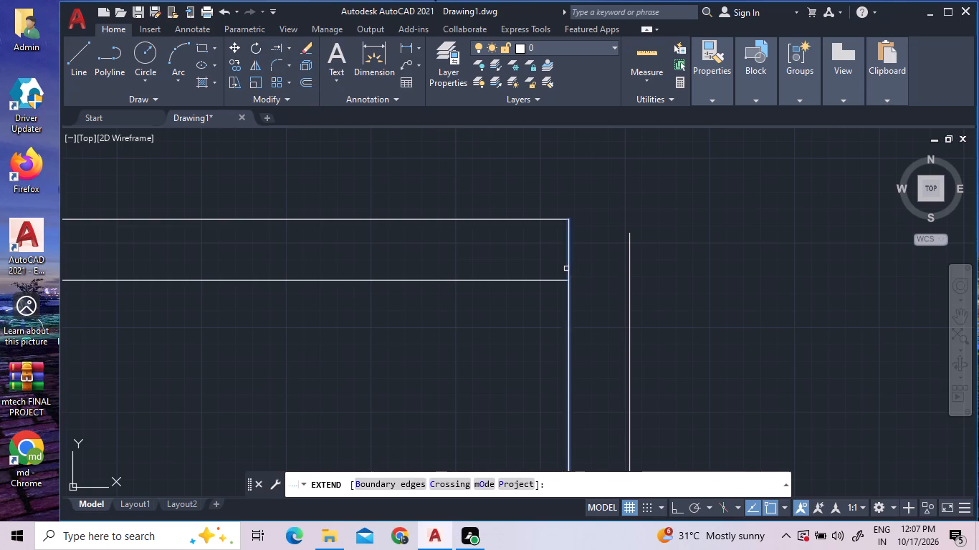
{"action": "left_click", "coordinate": [570, 264]}
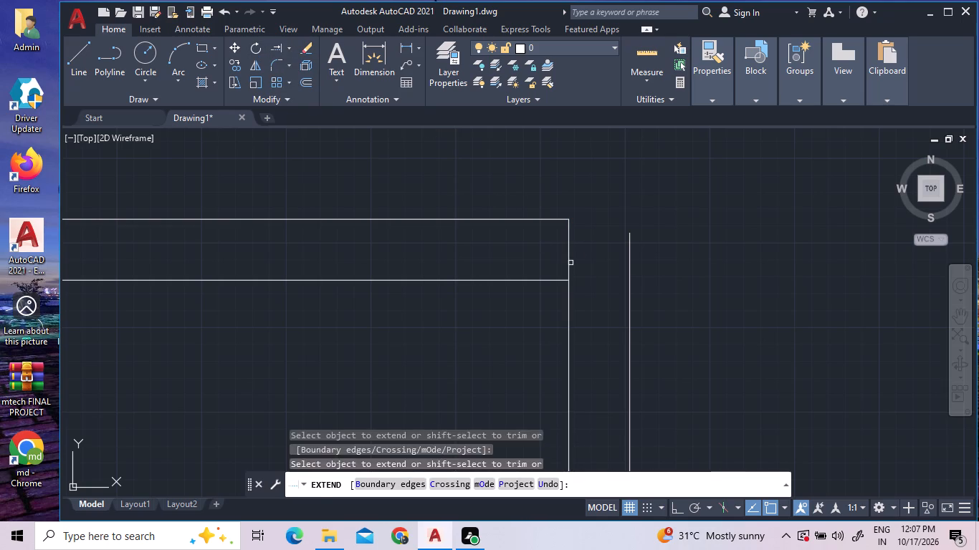
{"action": "scroll", "coordinate": [586, 276], "scroll_direction": "down", "scroll_amount": 2}
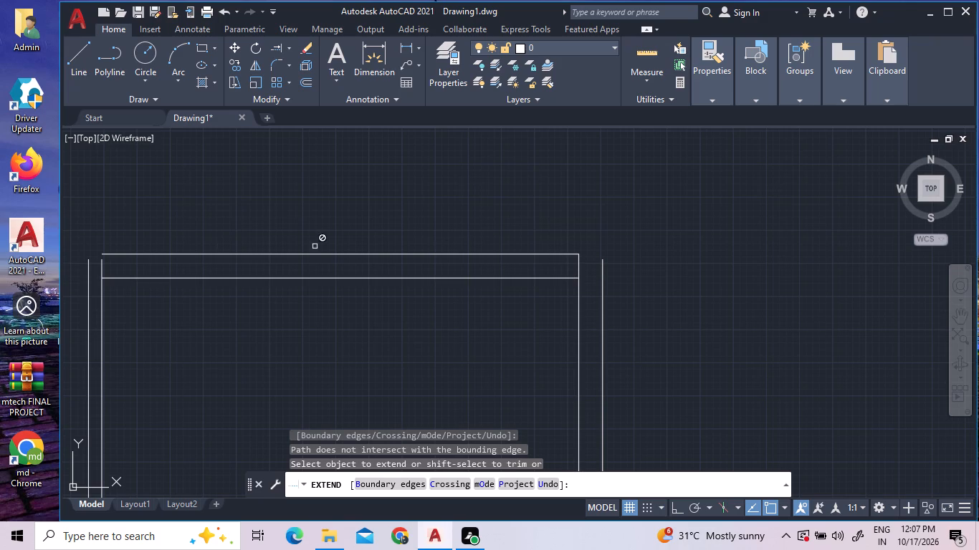
{"action": "left_click", "coordinate": [102, 267]}
{"action": "right_click", "coordinate": [201, 221]}
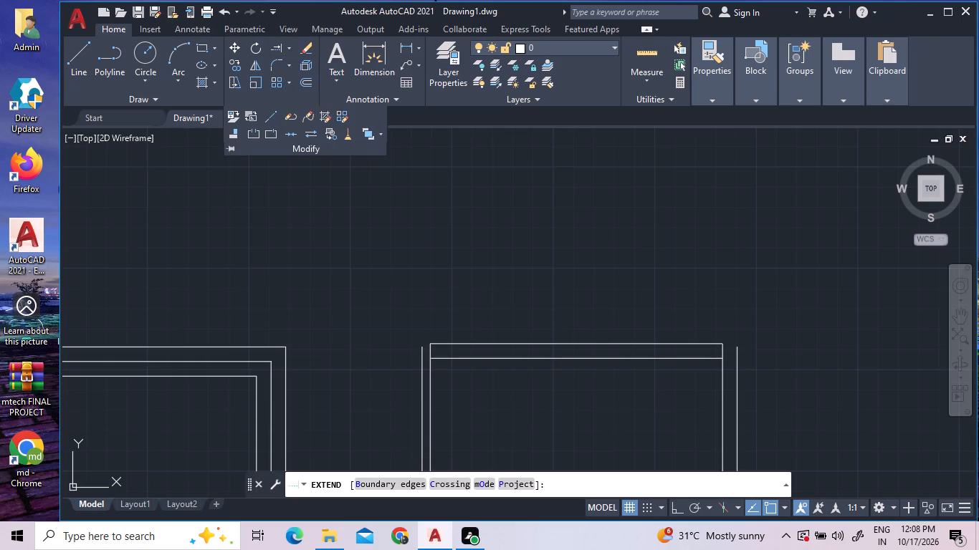
Extend the large western hall's outer top line eastward across the gap and the column to the east wall's outer line.
{"action": "scroll", "coordinate": [427, 228], "scroll_direction": "down", "scroll_amount": 5}
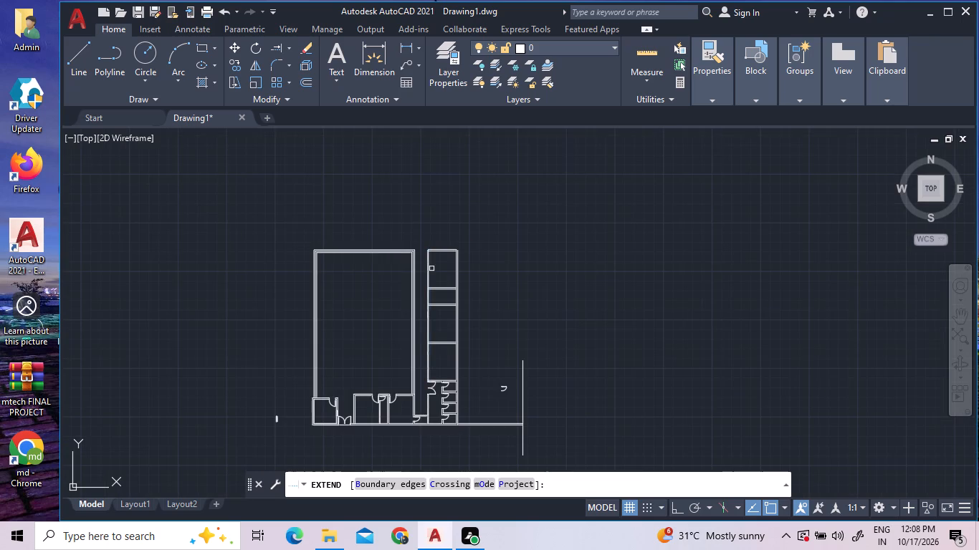
{"action": "scroll", "coordinate": [419, 253], "scroll_direction": "up", "scroll_amount": 4}
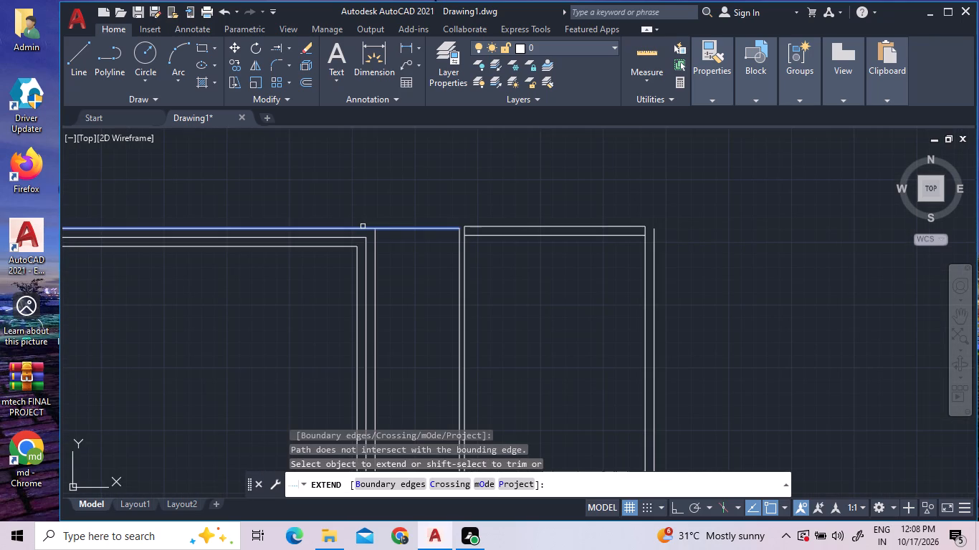
{"action": "double_click", "coordinate": [363, 226]}
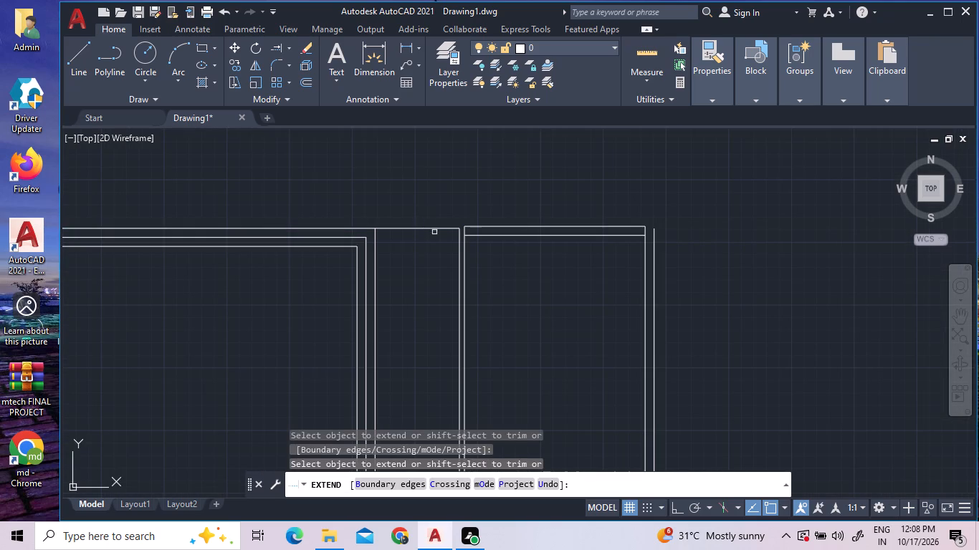
{"action": "left_click", "coordinate": [441, 228]}
{"action": "left_click", "coordinate": [441, 228]}
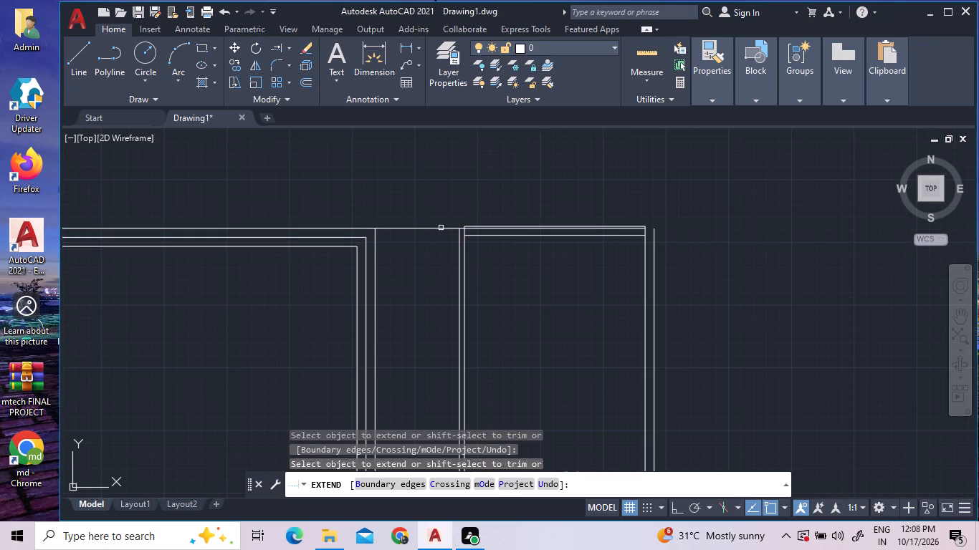
{"action": "left_click", "coordinate": [441, 228]}
{"action": "left_click", "coordinate": [441, 228]}
{"action": "left_click", "coordinate": [441, 228]}
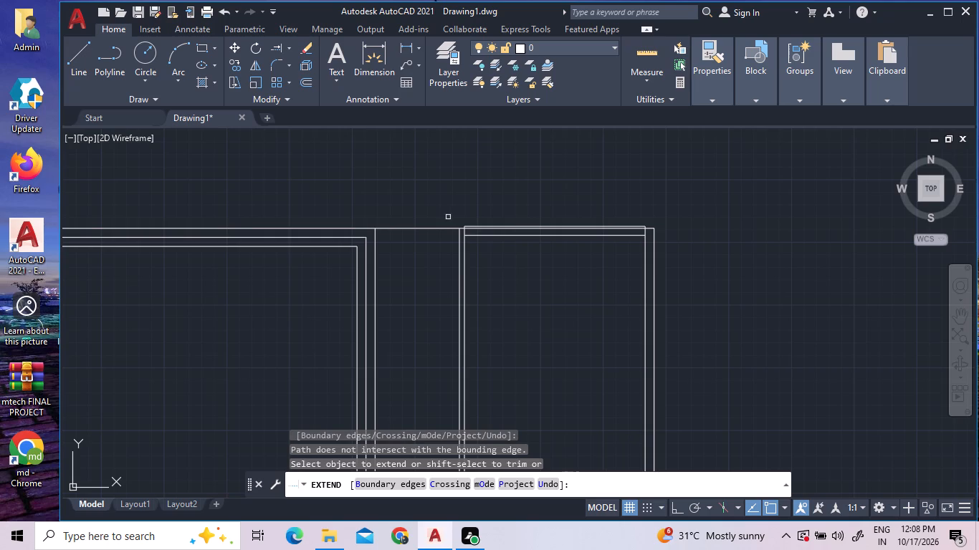
Measure the spacing between the column's northernmost wall lines and the hall's extended top line, and check the compartments' sizes.
{"action": "scroll", "coordinate": [473, 224], "scroll_direction": "up", "scroll_amount": 4}
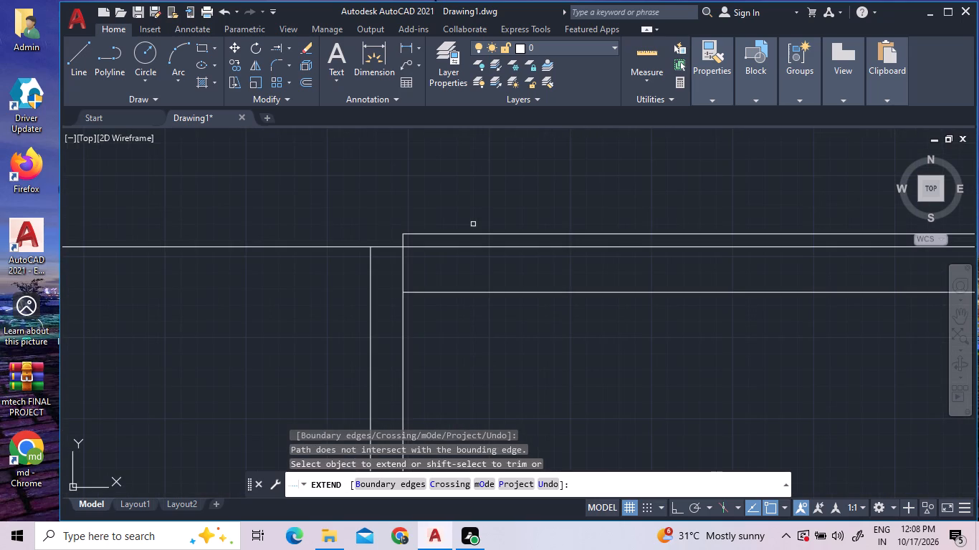
{"action": "key", "text": "Escape"}
{"action": "left_click", "coordinate": [473, 233]}
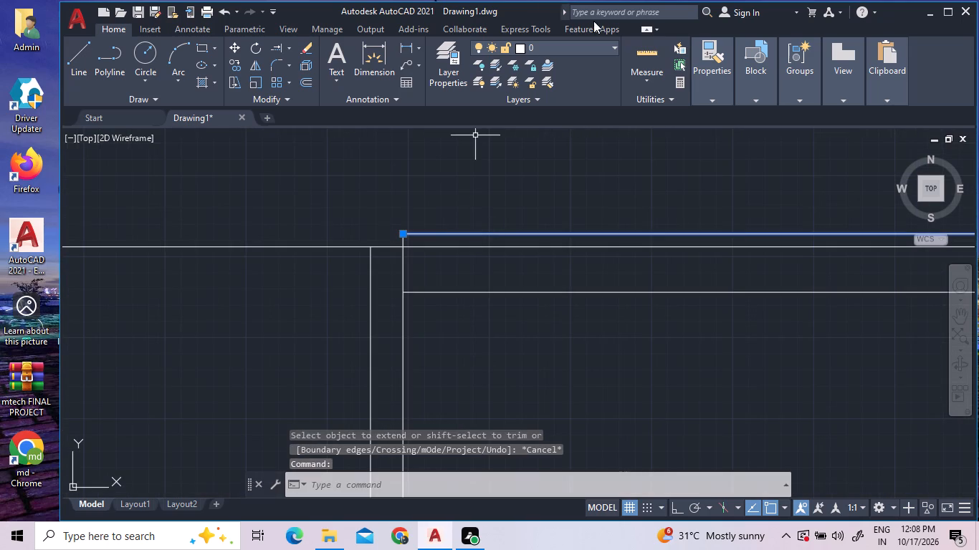
{"action": "double_click", "coordinate": [649, 61]}
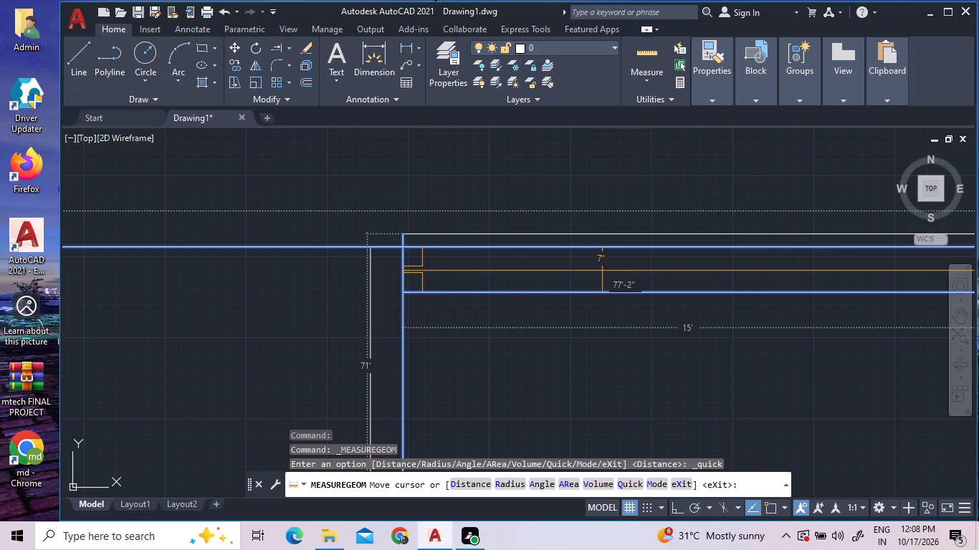
{"action": "scroll", "coordinate": [602, 264], "scroll_direction": "down", "scroll_amount": 5}
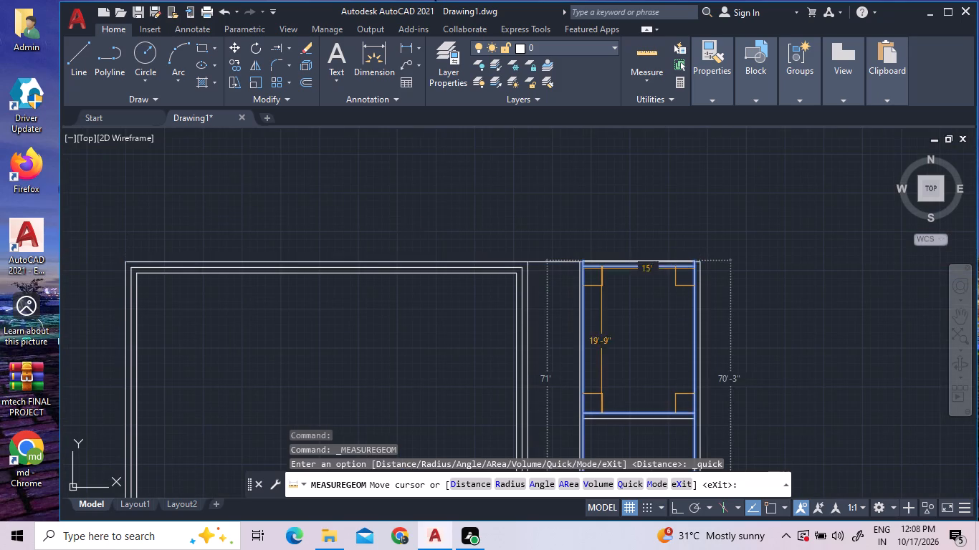
{"action": "scroll", "coordinate": [599, 415], "scroll_direction": "up", "scroll_amount": 3}
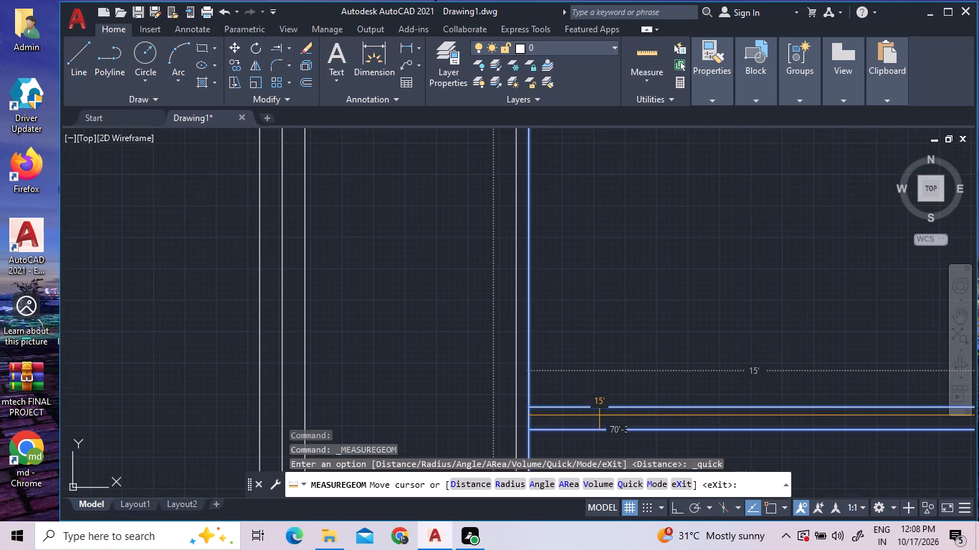
{"action": "scroll", "coordinate": [603, 392], "scroll_direction": "down", "scroll_amount": 5}
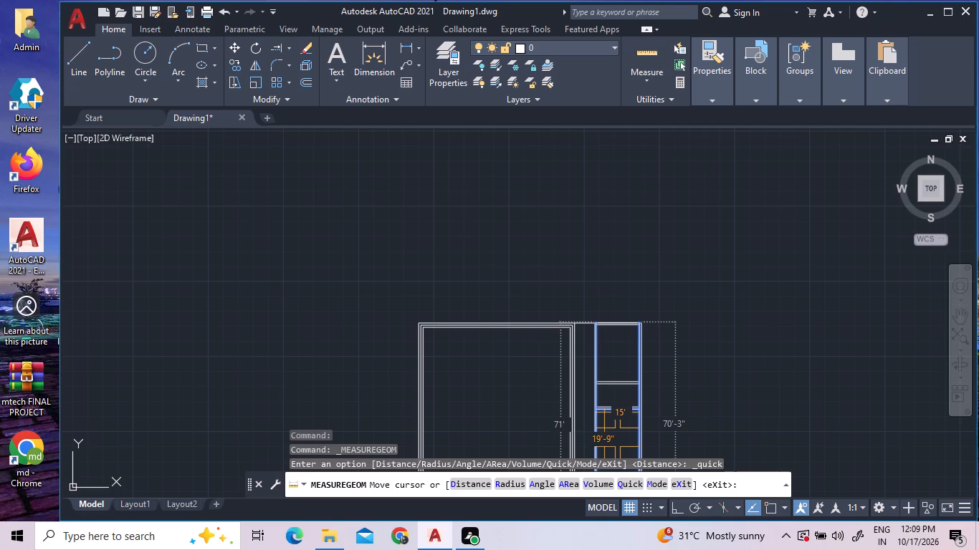
{"action": "scroll", "coordinate": [604, 412], "scroll_direction": "down", "scroll_amount": 1}
{"action": "scroll", "coordinate": [649, 358], "scroll_direction": "up", "scroll_amount": 2}
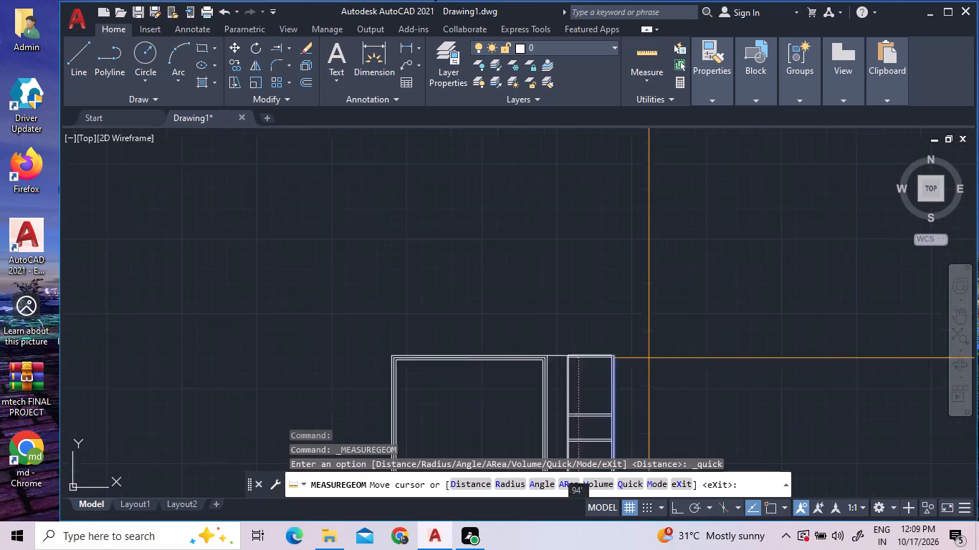
{"action": "scroll", "coordinate": [649, 358], "scroll_direction": "up", "scroll_amount": 1}
{"action": "scroll", "coordinate": [526, 355], "scroll_direction": "up", "scroll_amount": 4}
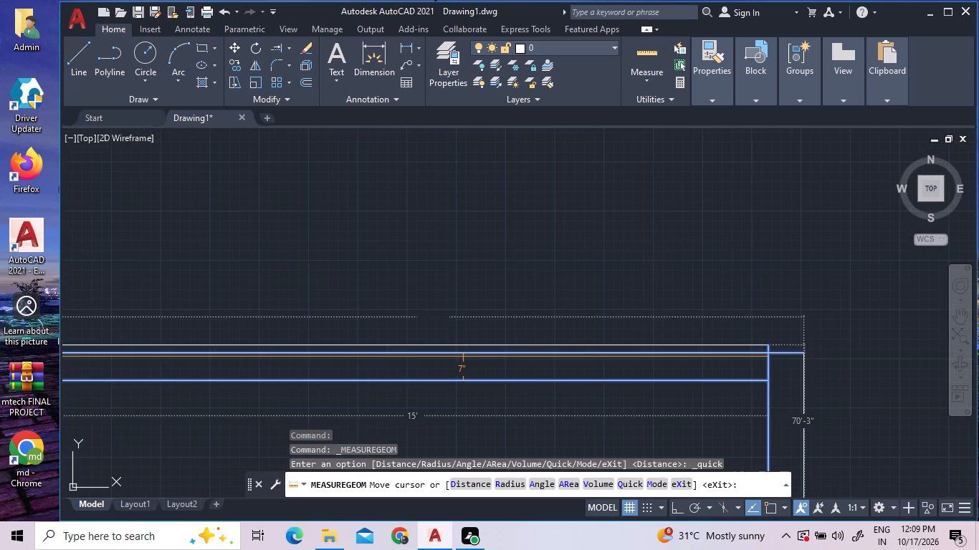
{"action": "scroll", "coordinate": [472, 312], "scroll_direction": "down", "scroll_amount": 3}
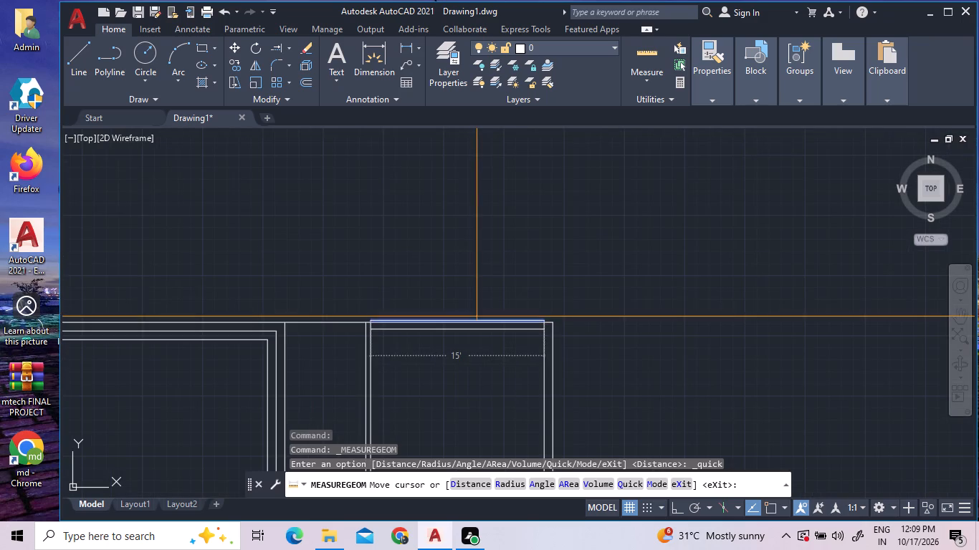
{"action": "scroll", "coordinate": [140, 339], "scroll_direction": "up", "scroll_amount": 3}
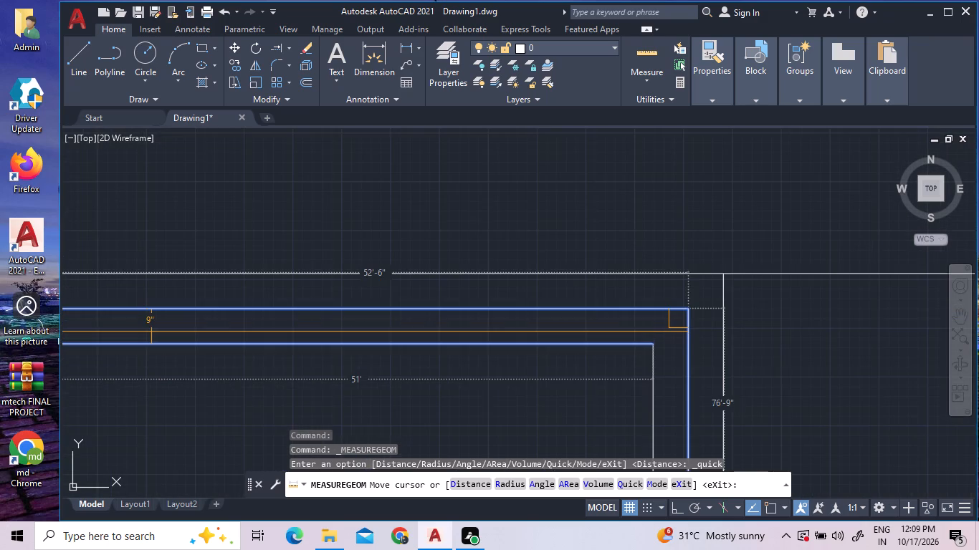
{"action": "scroll", "coordinate": [154, 332], "scroll_direction": "down", "scroll_amount": 3}
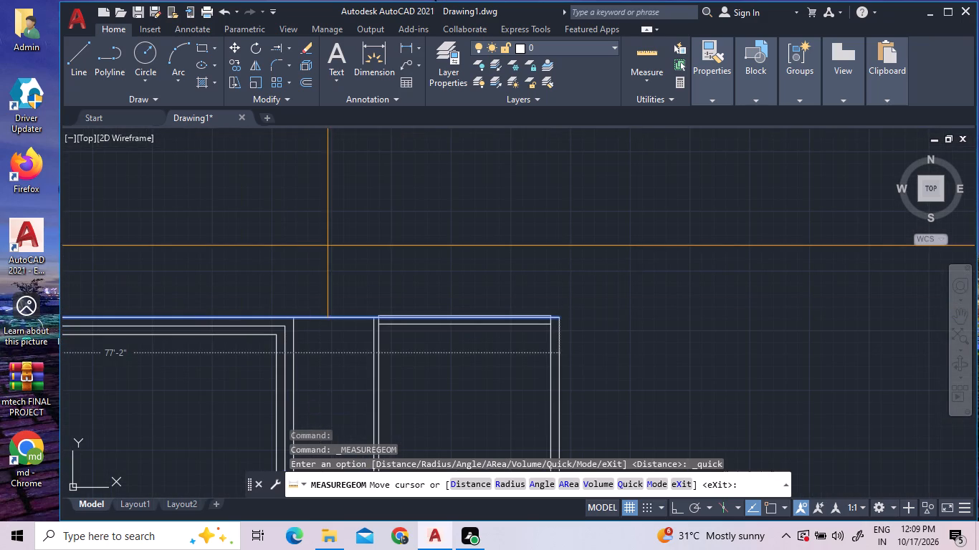
{"action": "key", "text": "Escape"}
Measure the offset between the column's outermost north line and the hall's extended top line, and the northernmost compartment's size.
{"action": "scroll", "coordinate": [449, 311], "scroll_direction": "up", "scroll_amount": 3}
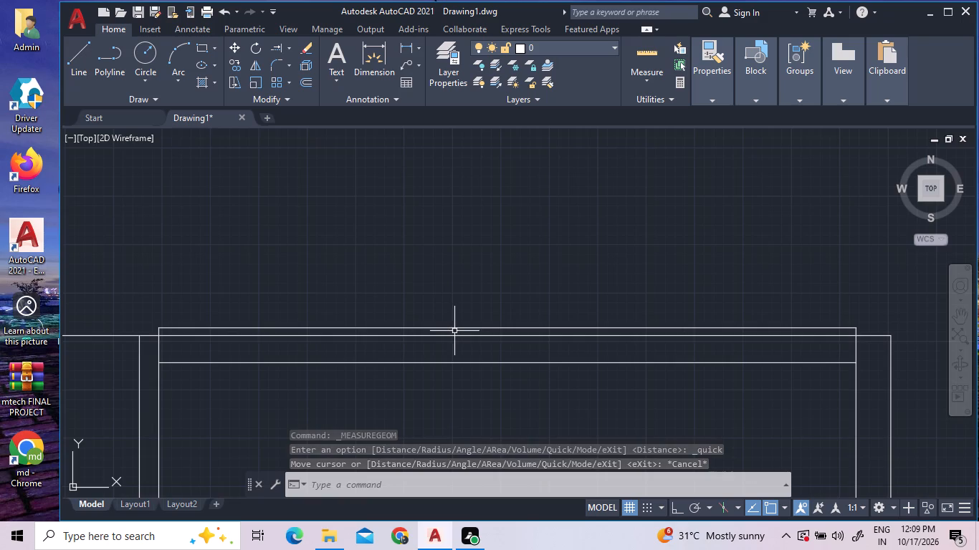
{"action": "scroll", "coordinate": [455, 332], "scroll_direction": "up", "scroll_amount": 3}
{"action": "left_click", "coordinate": [647, 62]}
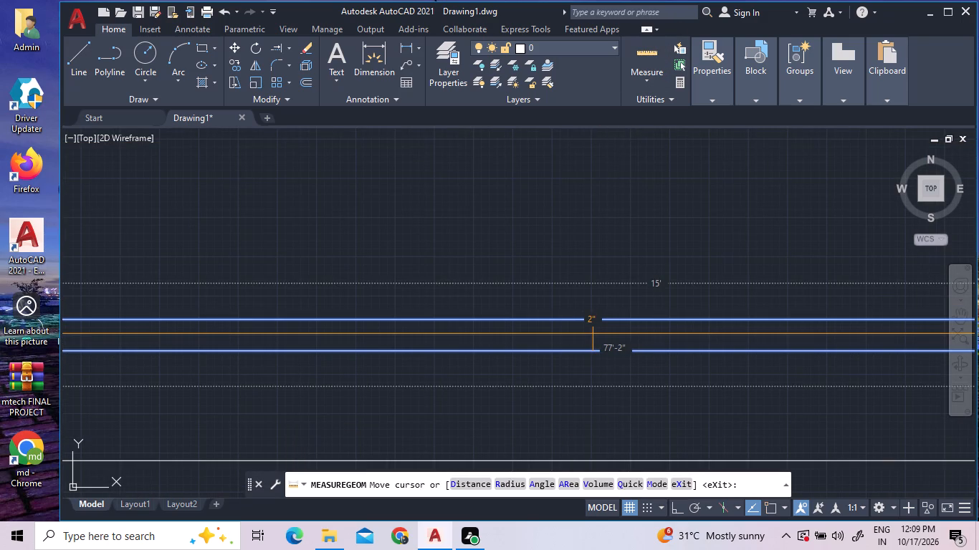
{"action": "scroll", "coordinate": [593, 334], "scroll_direction": "down", "scroll_amount": 3}
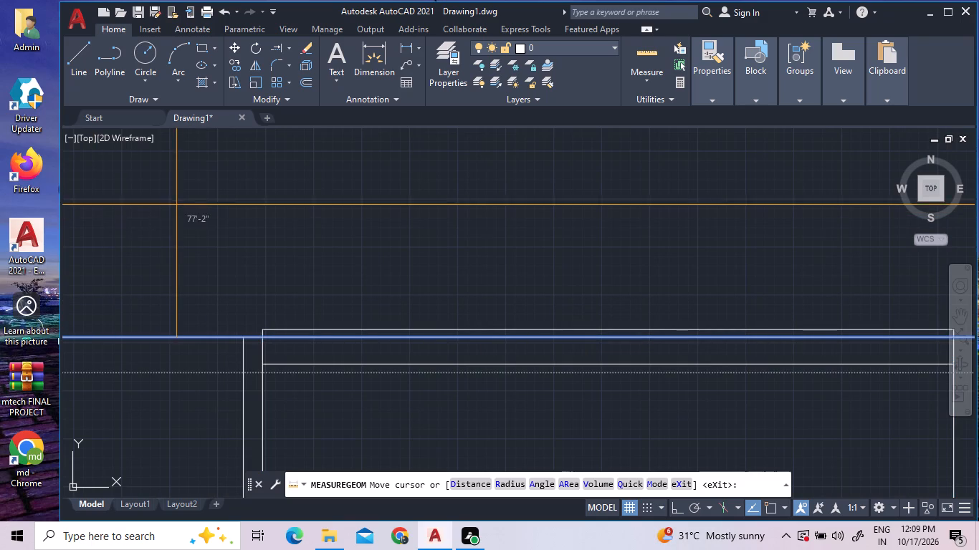
{"action": "scroll", "coordinate": [202, 243], "scroll_direction": "down", "scroll_amount": 2}
{"action": "scroll", "coordinate": [171, 286], "scroll_direction": "up", "scroll_amount": 3}
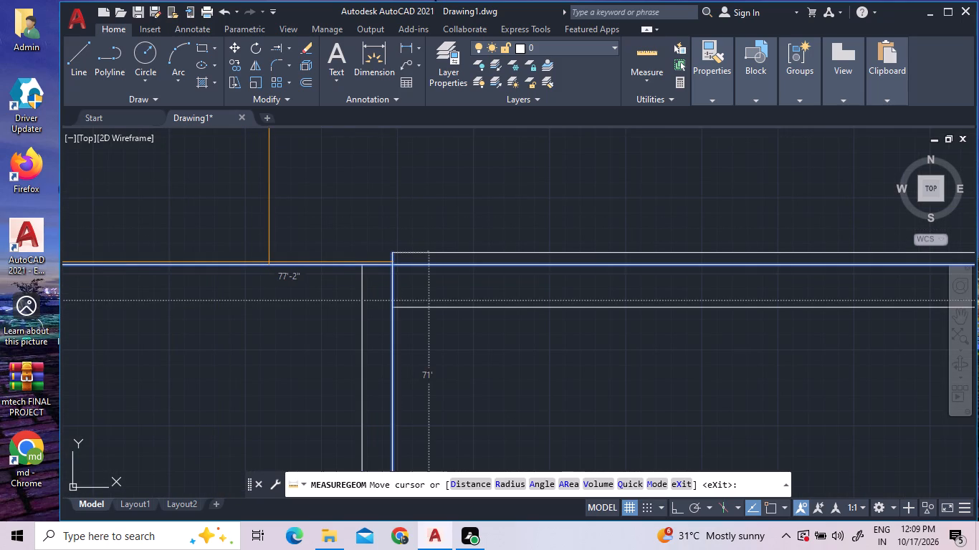
{"action": "scroll", "coordinate": [312, 277], "scroll_direction": "down", "scroll_amount": 1}
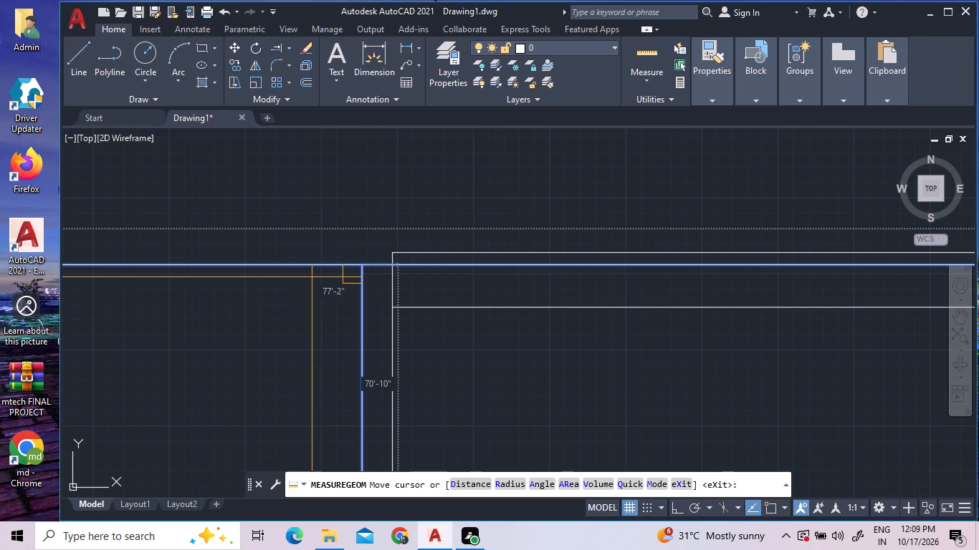
{"action": "scroll", "coordinate": [460, 271], "scroll_direction": "down", "scroll_amount": 5}
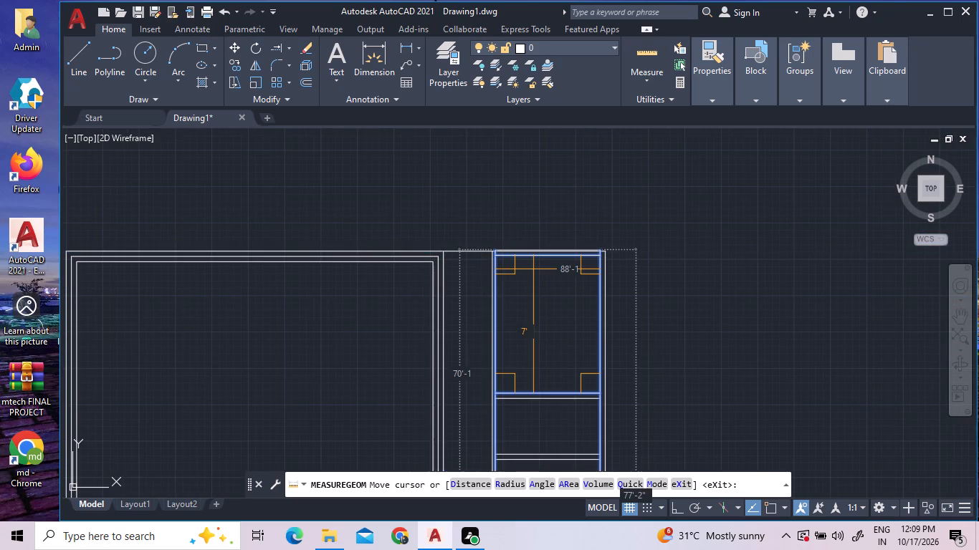
{"action": "scroll", "coordinate": [533, 269], "scroll_direction": "up", "scroll_amount": 3}
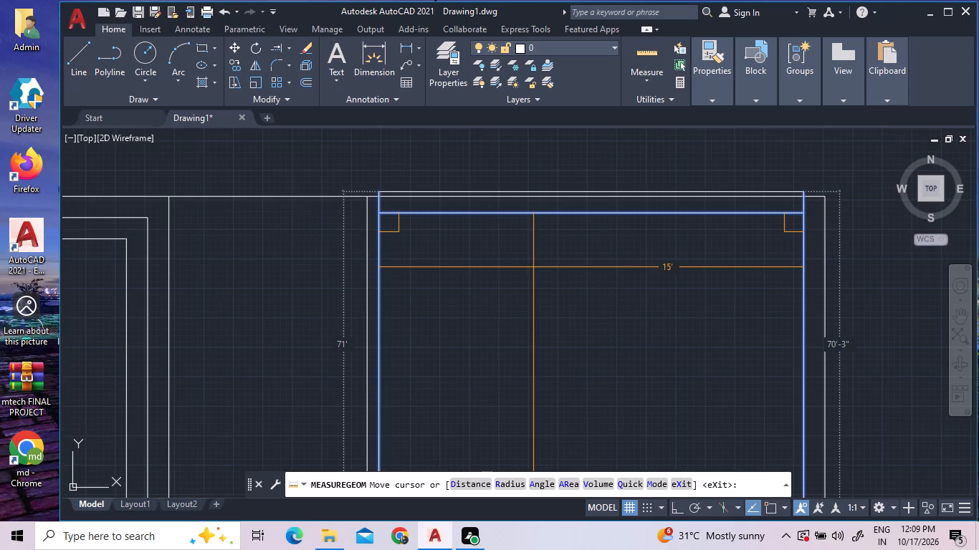
Check the building's southern boundary line and the distances around the double-door room with quick measuring.
{"action": "scroll", "coordinate": [547, 243], "scroll_direction": "down", "scroll_amount": 7}
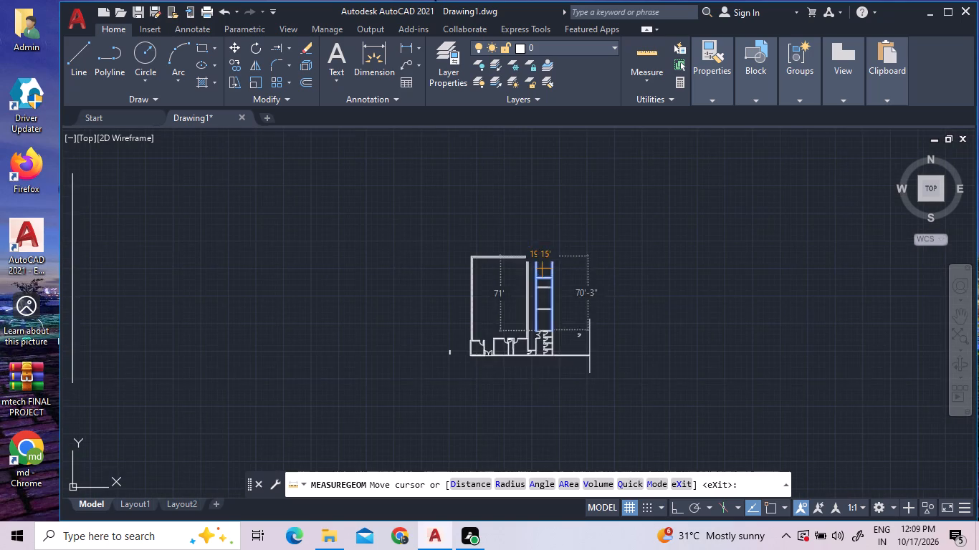
{"action": "scroll", "coordinate": [535, 393], "scroll_direction": "up", "scroll_amount": 3}
{"action": "scroll", "coordinate": [538, 264], "scroll_direction": "up", "scroll_amount": 3}
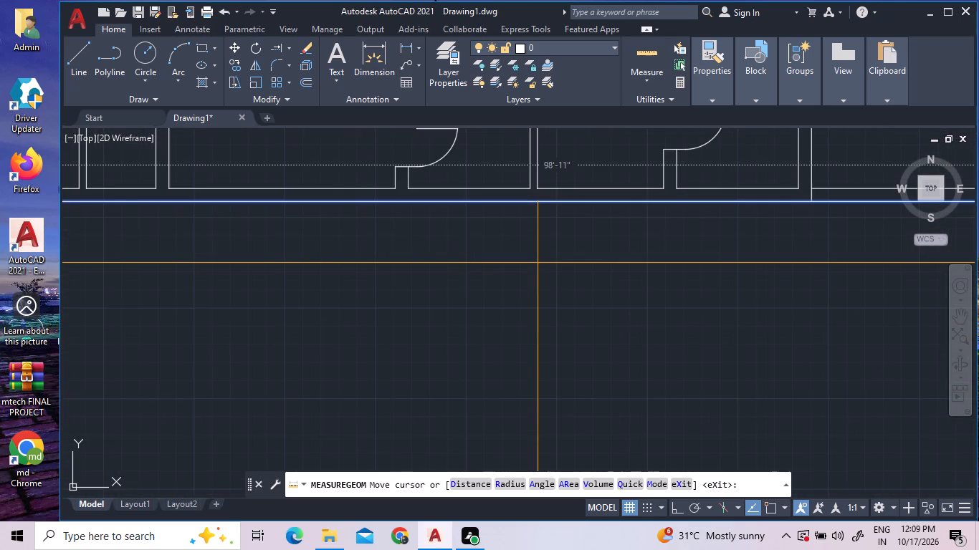
{"action": "scroll", "coordinate": [538, 263], "scroll_direction": "down", "scroll_amount": 3}
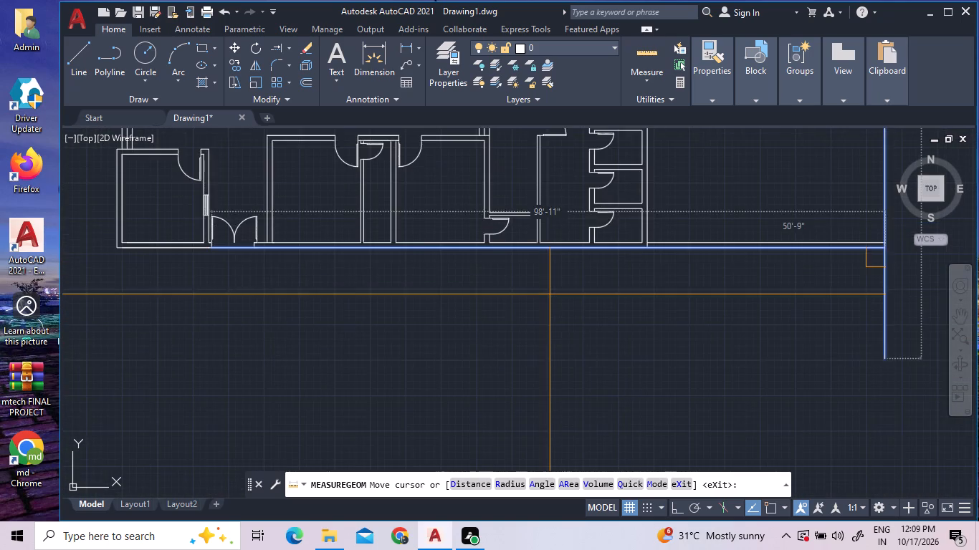
{"action": "scroll", "coordinate": [424, 268], "scroll_direction": "up", "scroll_amount": 3}
{"action": "scroll", "coordinate": [424, 268], "scroll_direction": "down", "scroll_amount": 3}
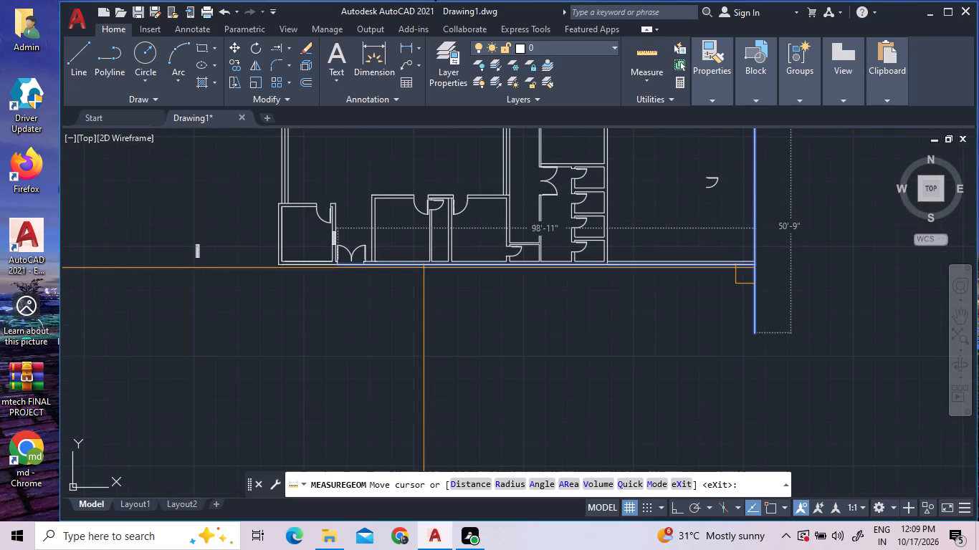
{"action": "scroll", "coordinate": [568, 156], "scroll_direction": "up", "scroll_amount": 3}
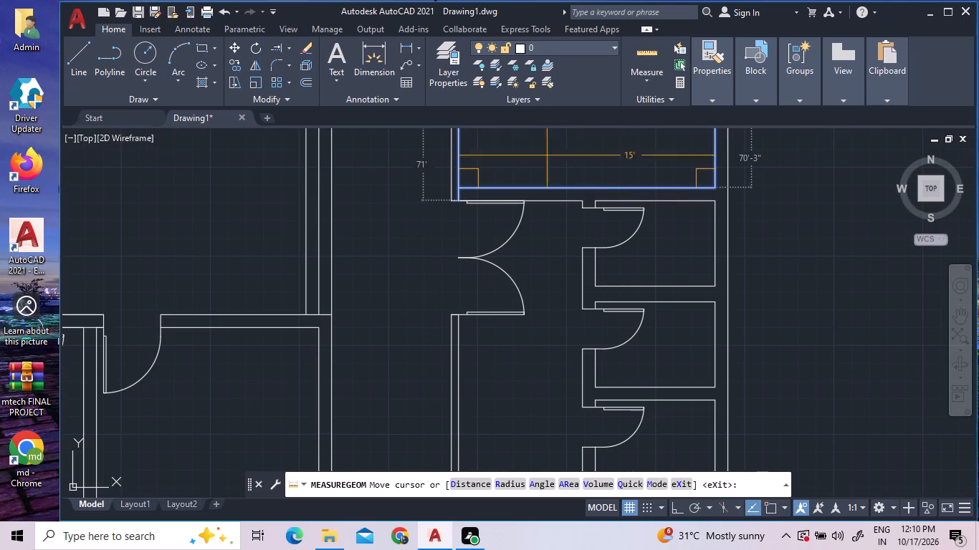
{"action": "key", "text": "Escape"}
{"action": "key", "text": "Escape"}
Examine the whole plan from the double-door room and small stalls up through the column's partitions to the hall's top edge.
{"action": "scroll", "coordinate": [656, 173], "scroll_direction": "down", "scroll_amount": 1}
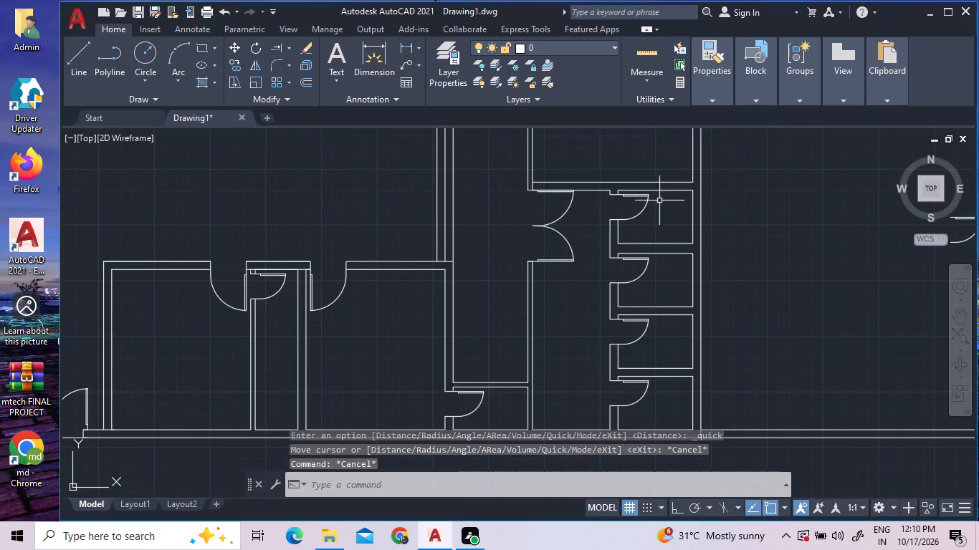
{"action": "scroll", "coordinate": [659, 202], "scroll_direction": "down", "scroll_amount": 1}
{"action": "middle_click_drag", "start_coordinate": [654, 229], "coordinate": [653, 331]}
{"action": "scroll", "coordinate": [655, 296], "scroll_direction": "down", "scroll_amount": 1}
{"action": "middle_click_drag", "start_coordinate": [672, 163], "coordinate": [641, 299]}
{"action": "middle_click_drag", "start_coordinate": [644, 193], "coordinate": [643, 205]}
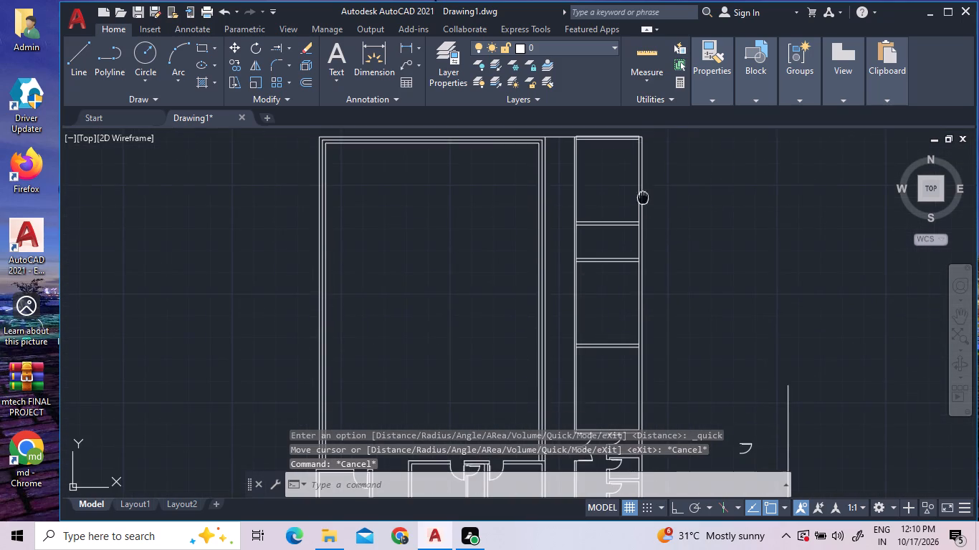
{"action": "middle_click_drag", "start_coordinate": [643, 205], "coordinate": [641, 252]}
{"action": "middle_click_drag", "start_coordinate": [647, 276], "coordinate": [697, 132]}
{"action": "scroll", "coordinate": [671, 280], "scroll_direction": "down", "scroll_amount": 1}
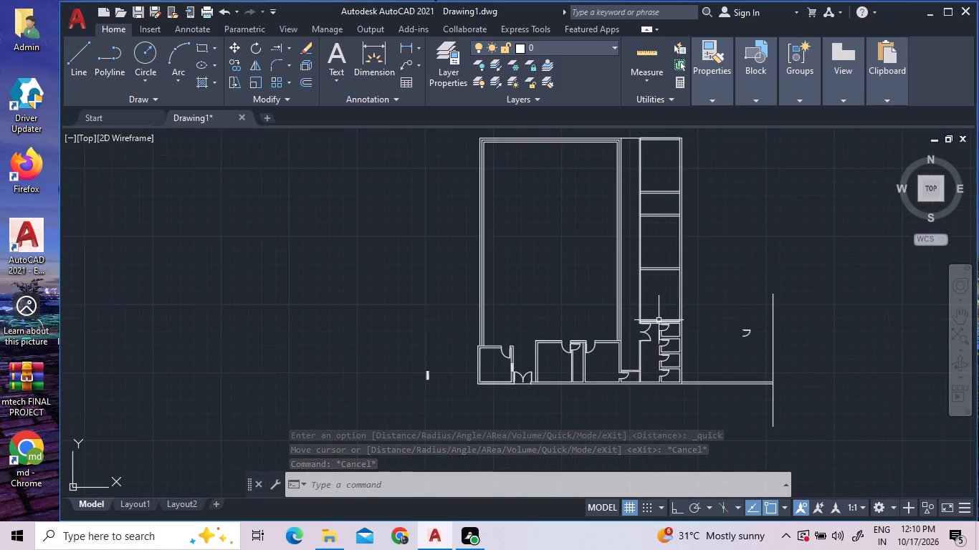
{"action": "middle_click_drag", "start_coordinate": [659, 320], "coordinate": [666, 266]}
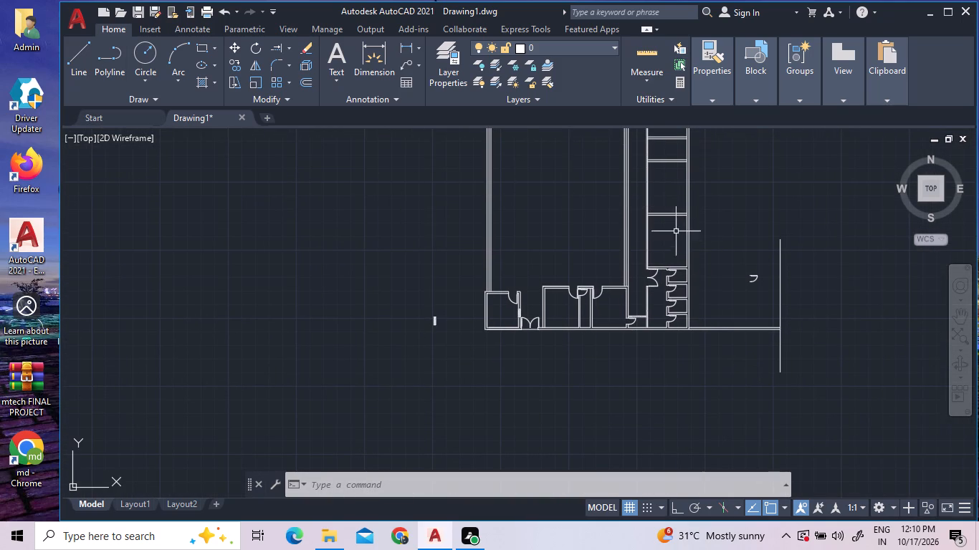
{"action": "scroll", "coordinate": [684, 266], "scroll_direction": "down", "scroll_amount": 1}
{"action": "scroll", "coordinate": [690, 178], "scroll_direction": "up", "scroll_amount": 3}
{"action": "scroll", "coordinate": [651, 249], "scroll_direction": "up", "scroll_amount": 2}
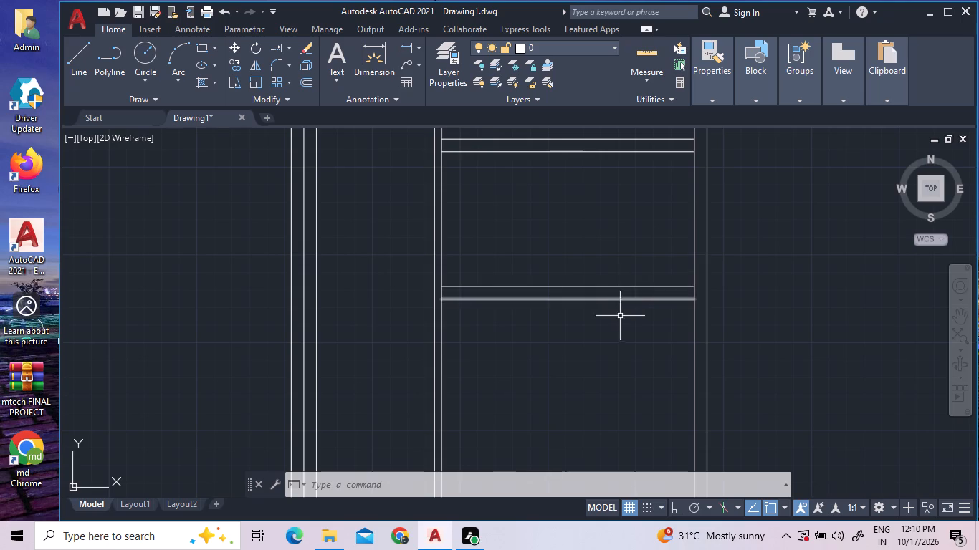
{"action": "scroll", "coordinate": [619, 324], "scroll_direction": "down", "scroll_amount": 2}
{"action": "scroll", "coordinate": [610, 394], "scroll_direction": "down", "scroll_amount": 3}
Extend the large hall's middle top line eastward across the gap and the compartment column to the column's east wall.
{"action": "scroll", "coordinate": [590, 339], "scroll_direction": "up", "scroll_amount": 3}
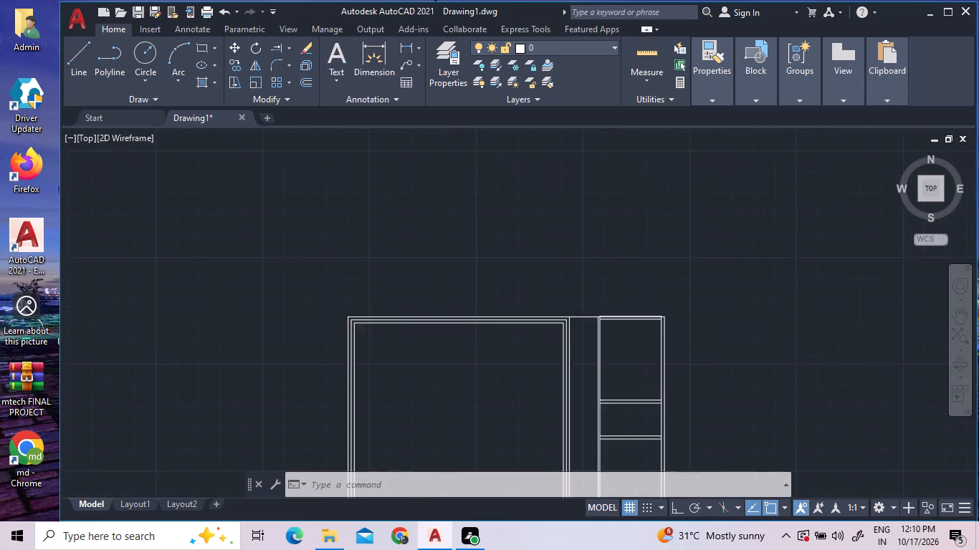
{"action": "scroll", "coordinate": [576, 308], "scroll_direction": "up", "scroll_amount": 4}
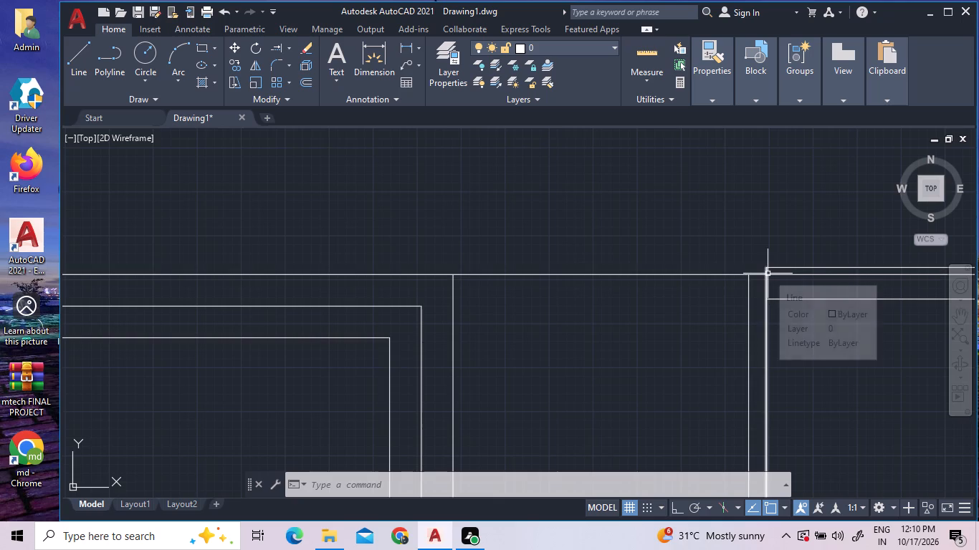
{"action": "left_click", "coordinate": [274, 48]}
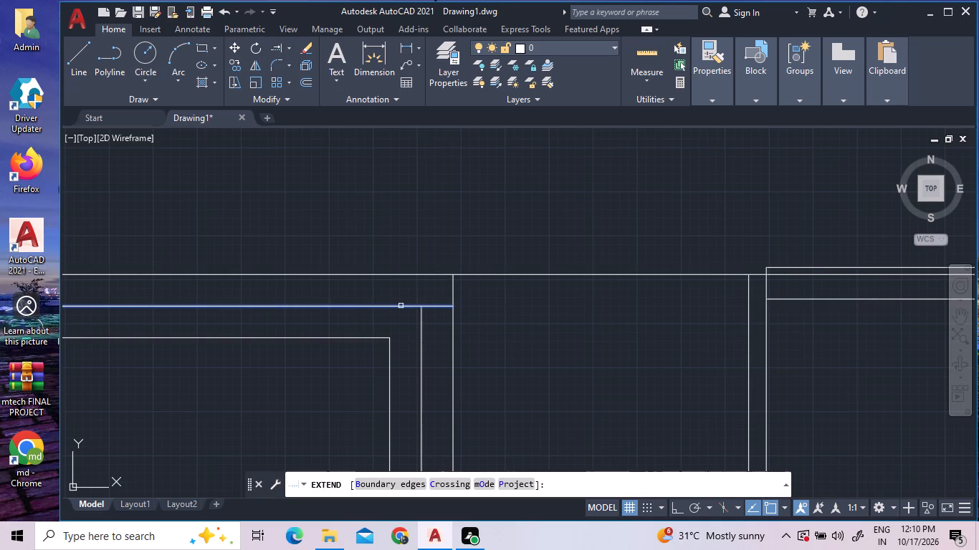
{"action": "triple_click", "coordinate": [401, 306]}
{"action": "triple_click", "coordinate": [401, 306]}
{"action": "triple_click", "coordinate": [401, 306]}
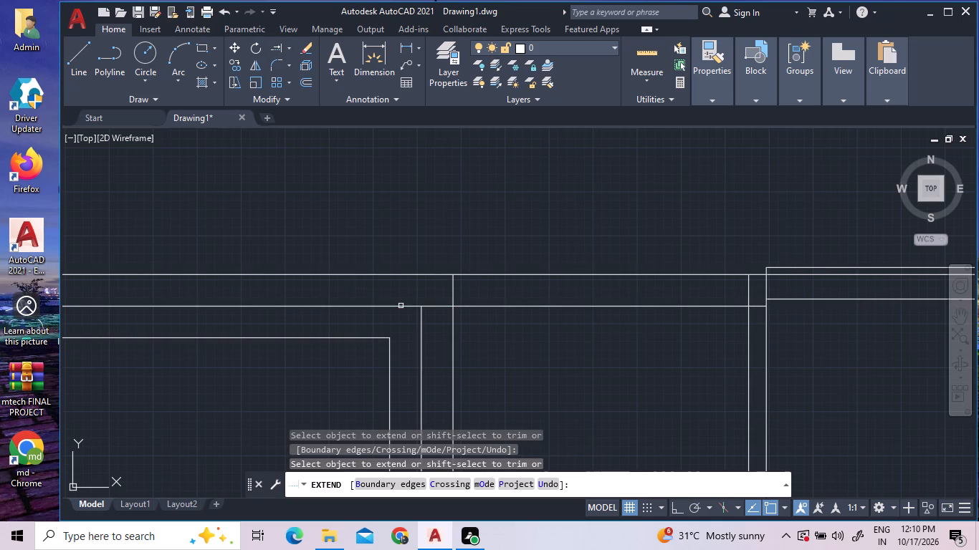
{"action": "double_click", "coordinate": [641, 304]}
{"action": "triple_click", "coordinate": [641, 308]}
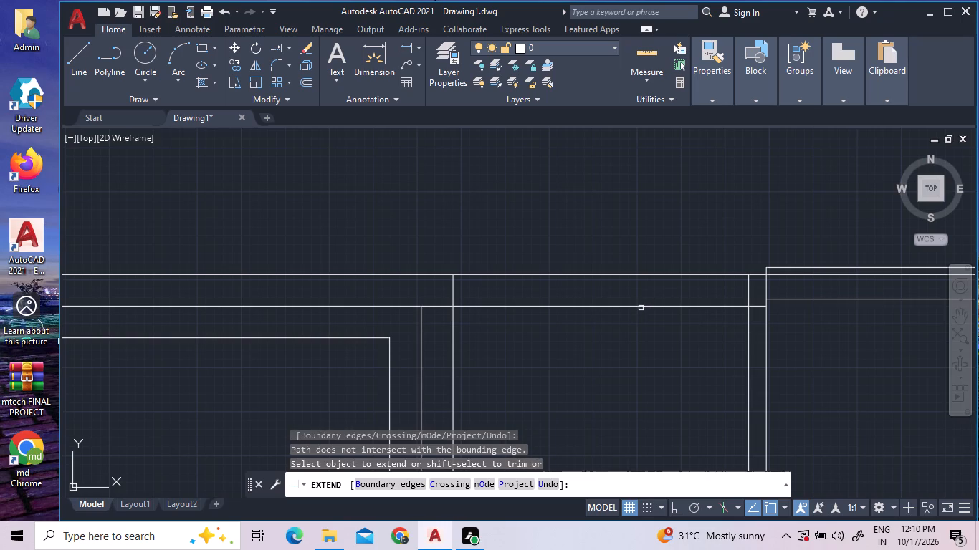
{"action": "left_click", "coordinate": [641, 308]}
{"action": "scroll", "coordinate": [686, 307], "scroll_direction": "down", "scroll_amount": 2}
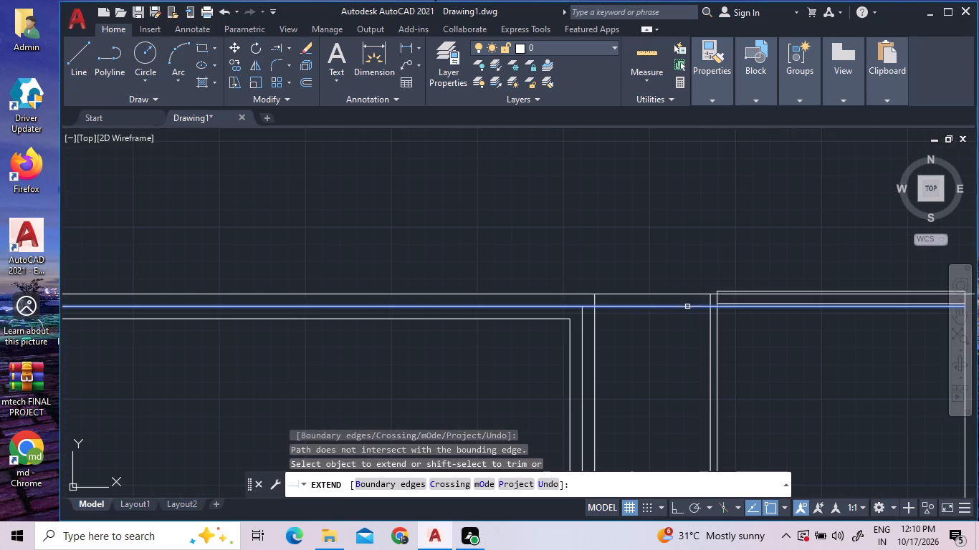
{"action": "double_click", "coordinate": [692, 307]}
{"action": "scroll", "coordinate": [677, 312], "scroll_direction": "down", "scroll_amount": 3}
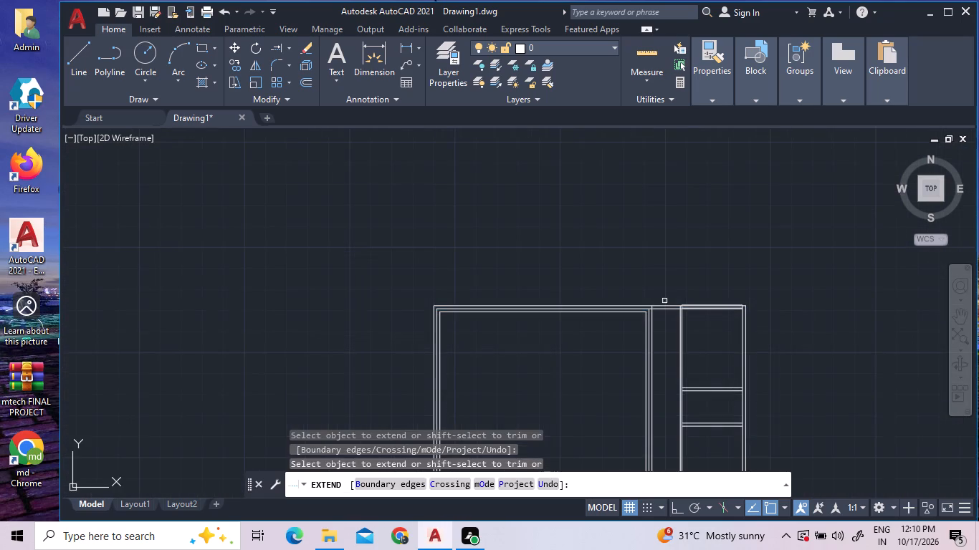
Measure the offset between the compartment column's own two north wall lines and the hall's extended top lines.
{"action": "scroll", "coordinate": [794, 324], "scroll_direction": "up", "scroll_amount": 3}
{"action": "scroll", "coordinate": [475, 280], "scroll_direction": "up", "scroll_amount": 1}
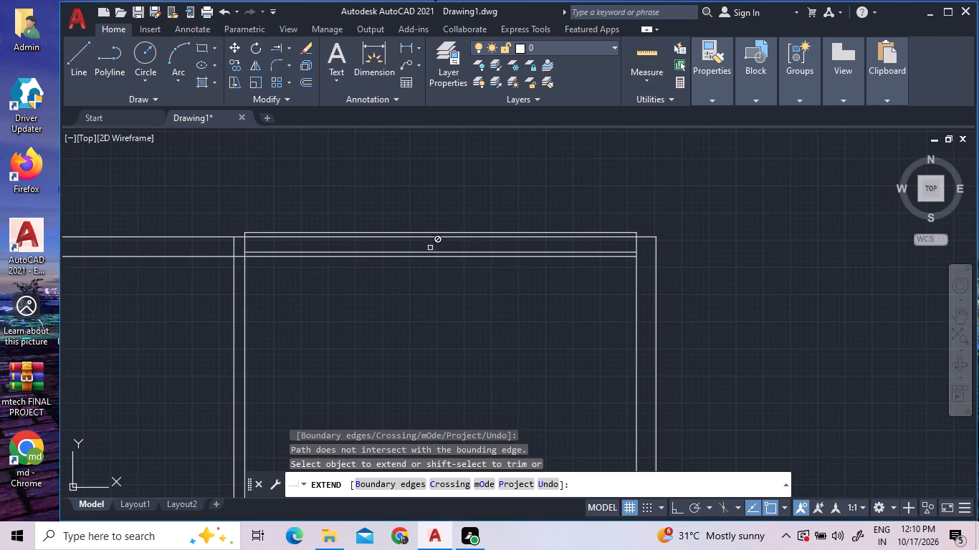
{"action": "key", "text": "Escape"}
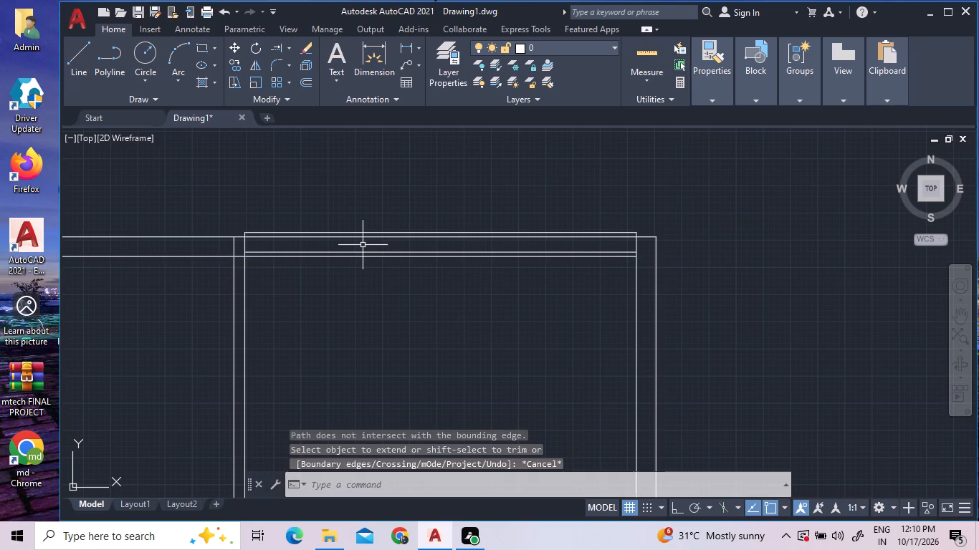
{"action": "double_click", "coordinate": [362, 252]}
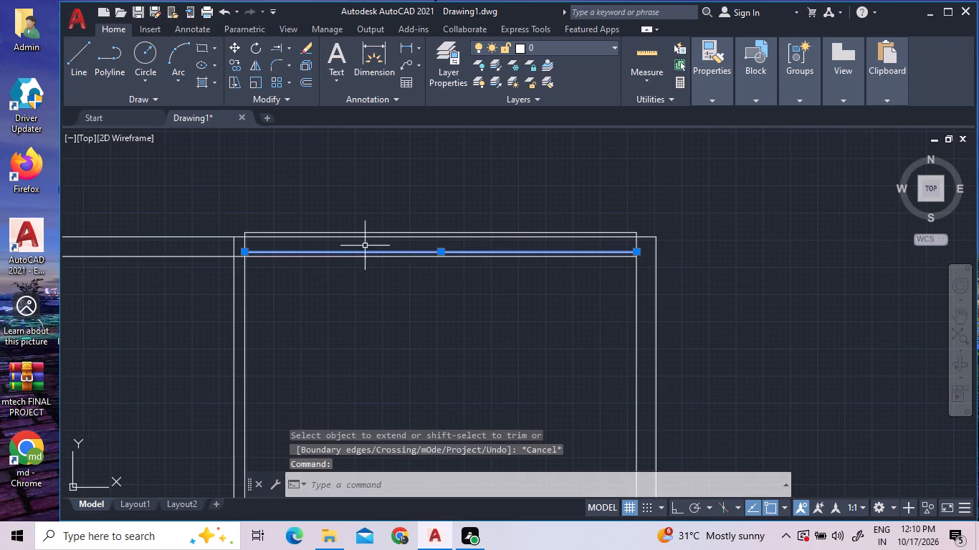
{"action": "left_click", "coordinate": [358, 232]}
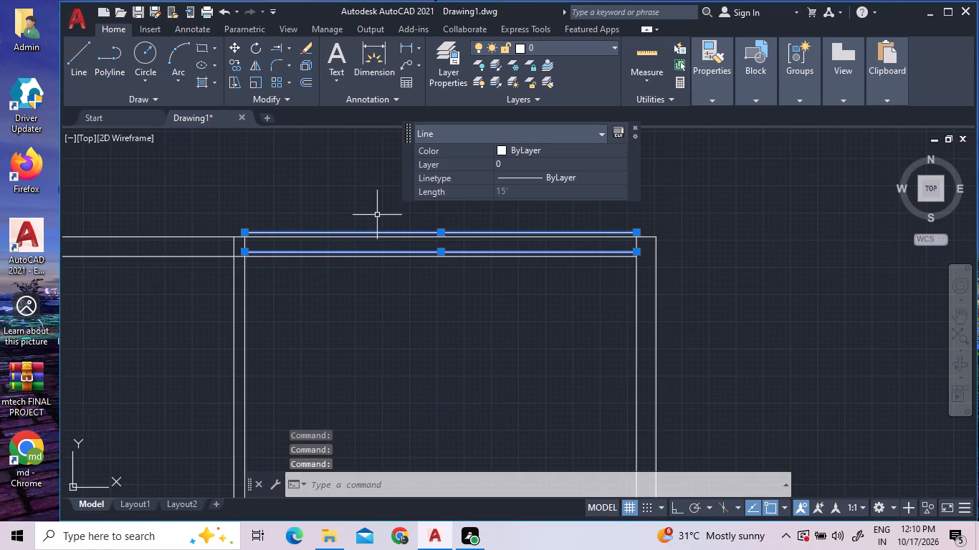
{"action": "scroll", "coordinate": [378, 214], "scroll_direction": "up", "scroll_amount": 2}
{"action": "left_click", "coordinate": [648, 59]}
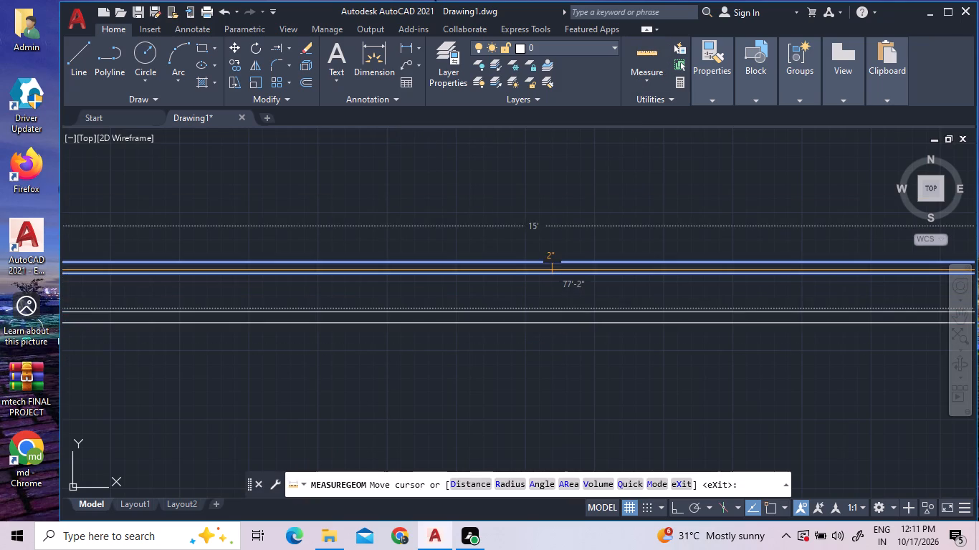
{"action": "key", "text": "Escape"}
Measure the inner size of the northernmost compartment in the column.
{"action": "scroll", "coordinate": [552, 270], "scroll_direction": "down", "scroll_amount": 3}
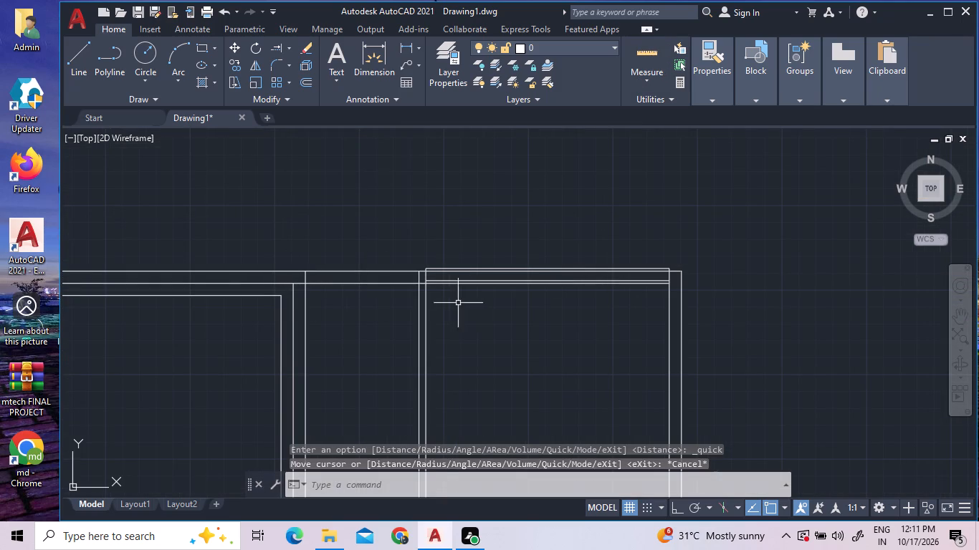
{"action": "scroll", "coordinate": [492, 292], "scroll_direction": "down", "scroll_amount": 3}
{"action": "scroll", "coordinate": [503, 399], "scroll_direction": "up", "scroll_amount": 2}
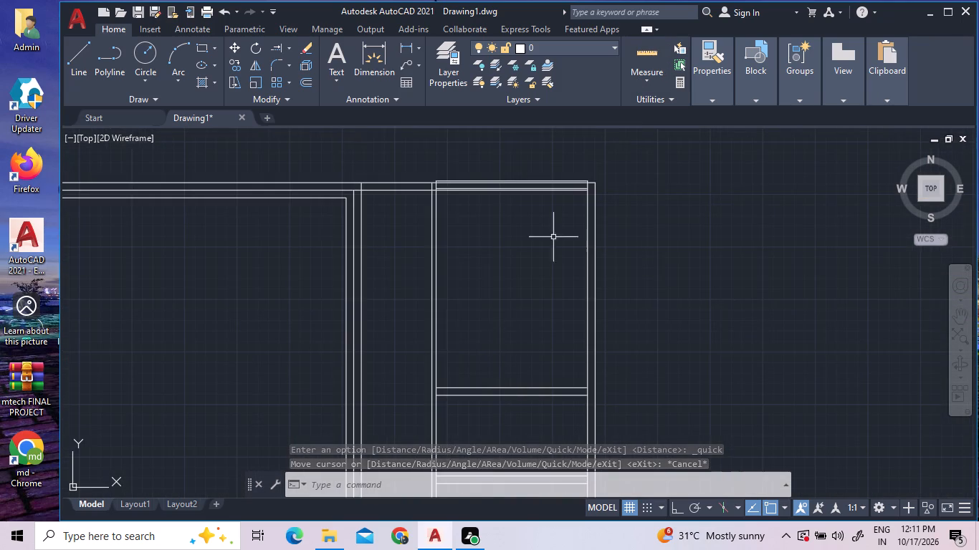
{"action": "left_click", "coordinate": [654, 52]}
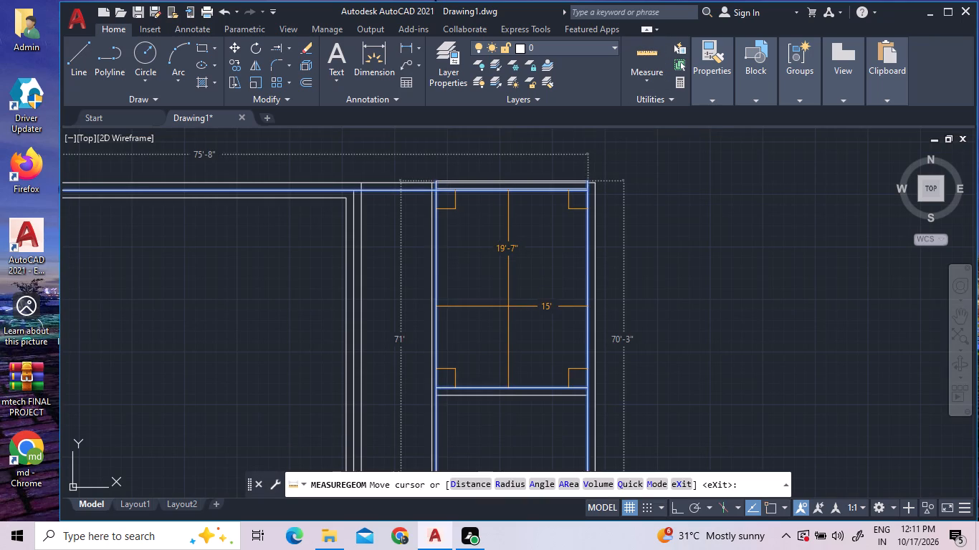
{"action": "key", "text": "Escape"}
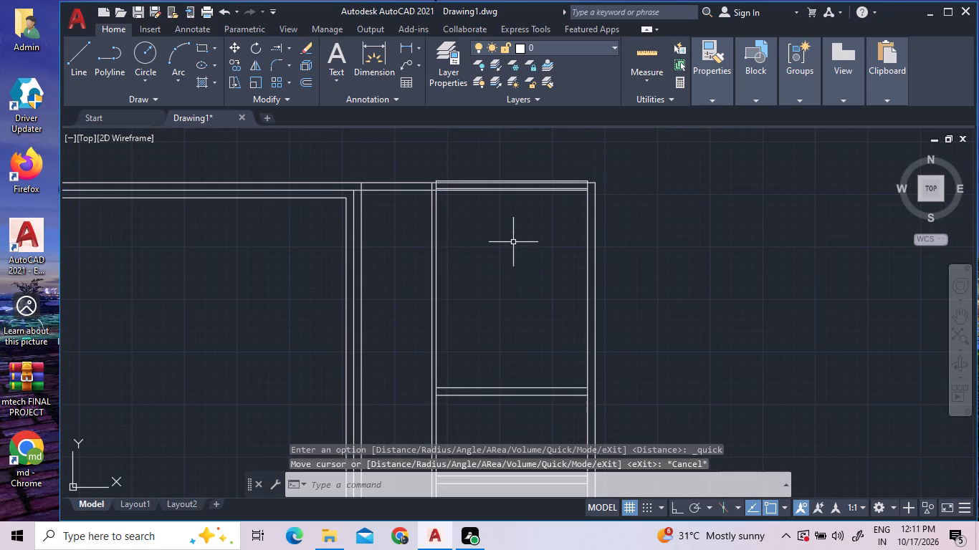
Erase the column's own two 15' north wall lines, keeping the hall's extended top lines.
{"action": "scroll", "coordinate": [510, 194], "scroll_direction": "up", "scroll_amount": 1}
{"action": "left_click", "coordinate": [495, 170]}
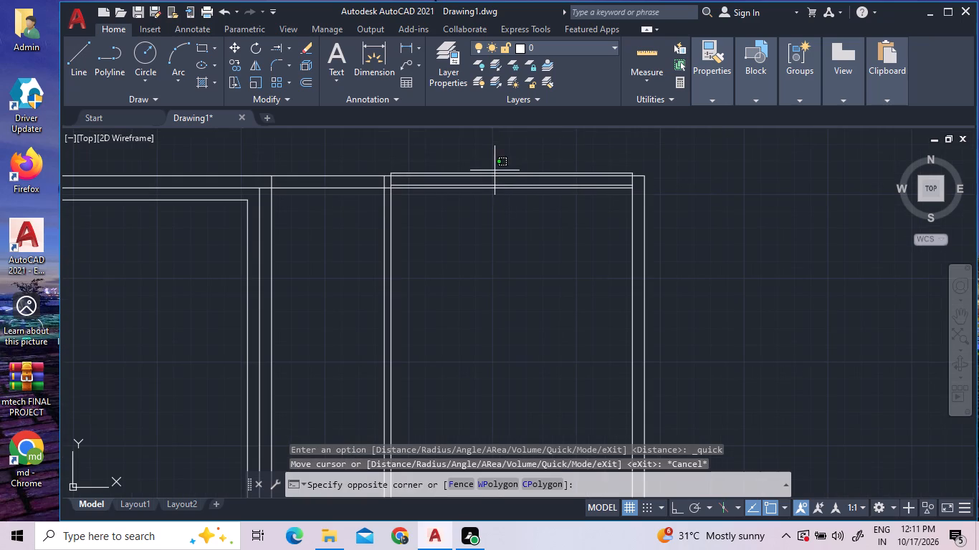
{"action": "key", "text": "Escape"}
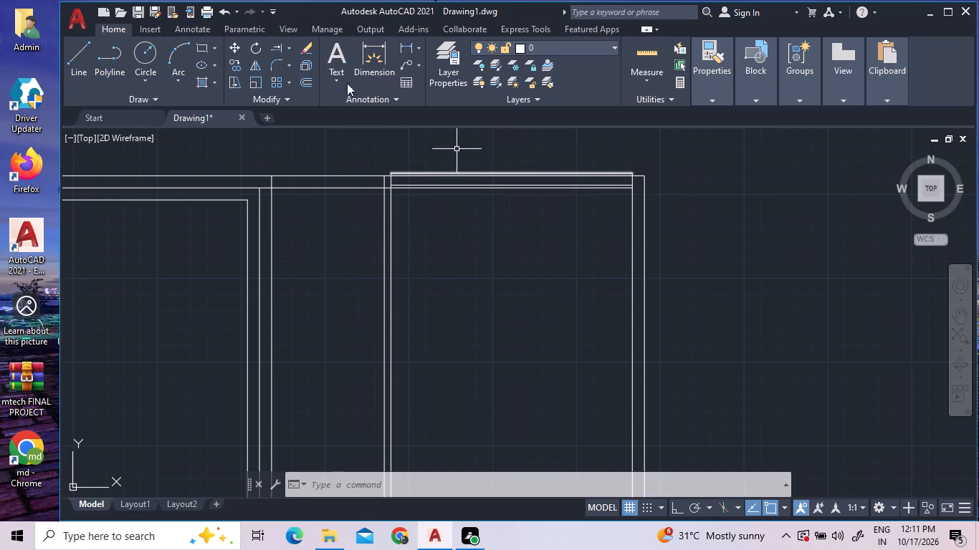
{"action": "scroll", "coordinate": [419, 178], "scroll_direction": "up", "scroll_amount": 3}
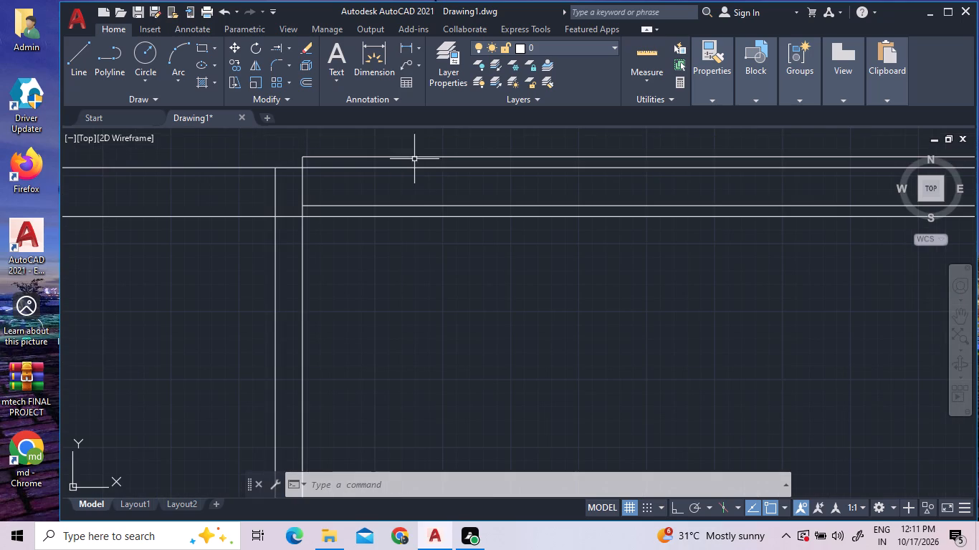
{"action": "left_click", "coordinate": [408, 157]}
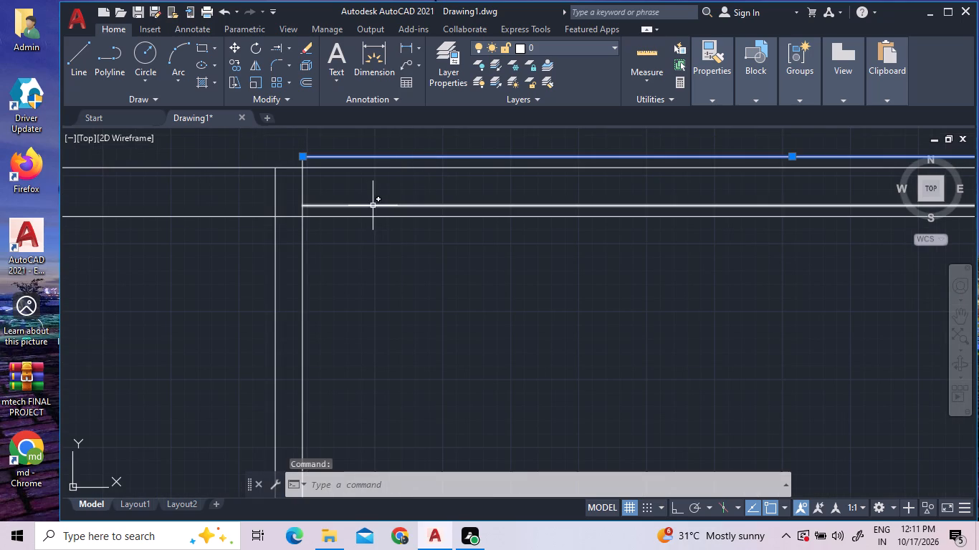
{"action": "double_click", "coordinate": [373, 206]}
{"action": "right_click", "coordinate": [372, 190]}
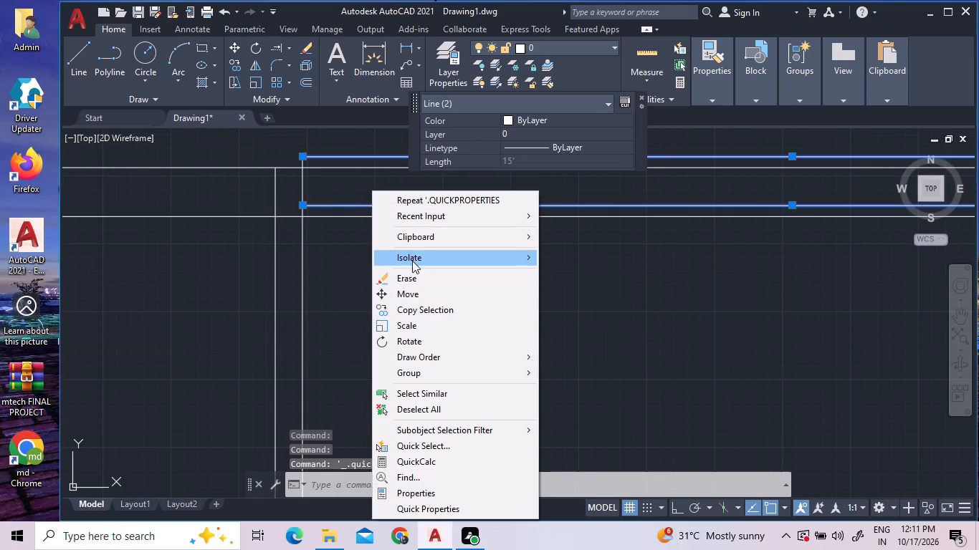
{"action": "double_click", "coordinate": [417, 279]}
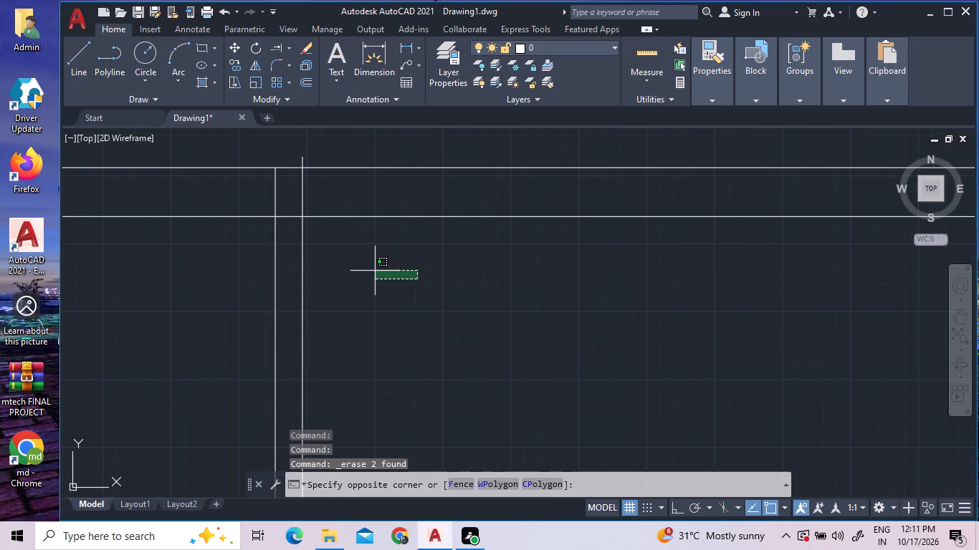
{"action": "left_click", "coordinate": [375, 271]}
Trim the ends of the column's west and east inner wall lines that protrude north of the hall's extended outer top line.
{"action": "right_click", "coordinate": [419, 371]}
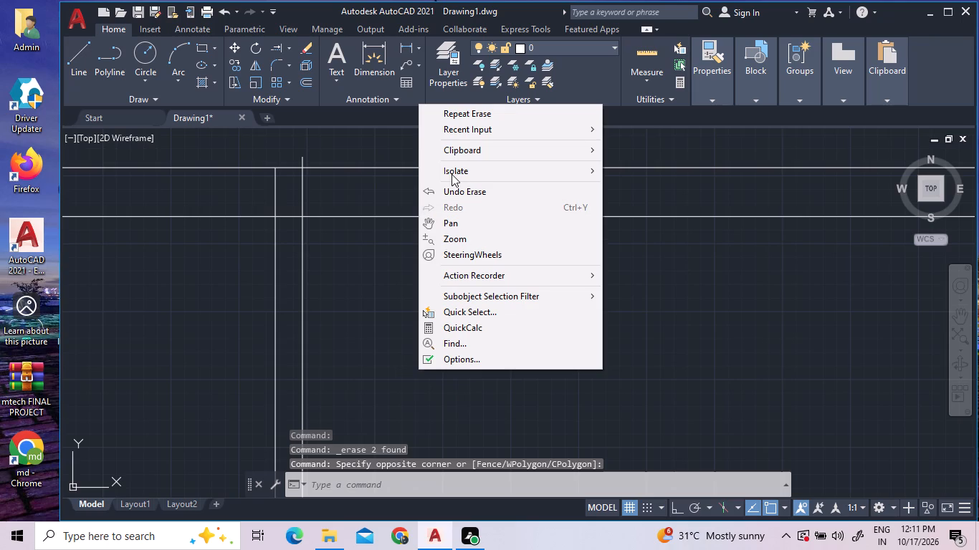
{"action": "left_click", "coordinate": [462, 125]}
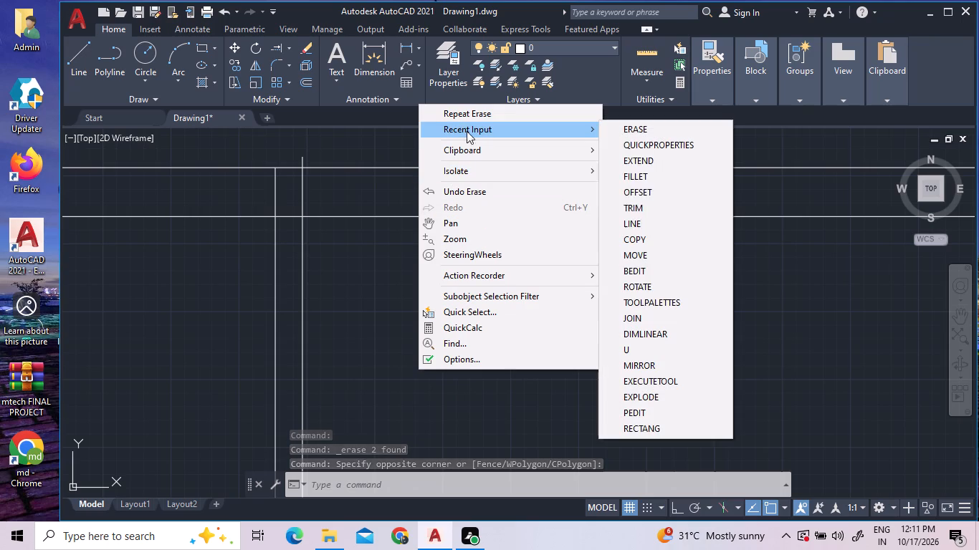
{"action": "left_click", "coordinate": [668, 213]}
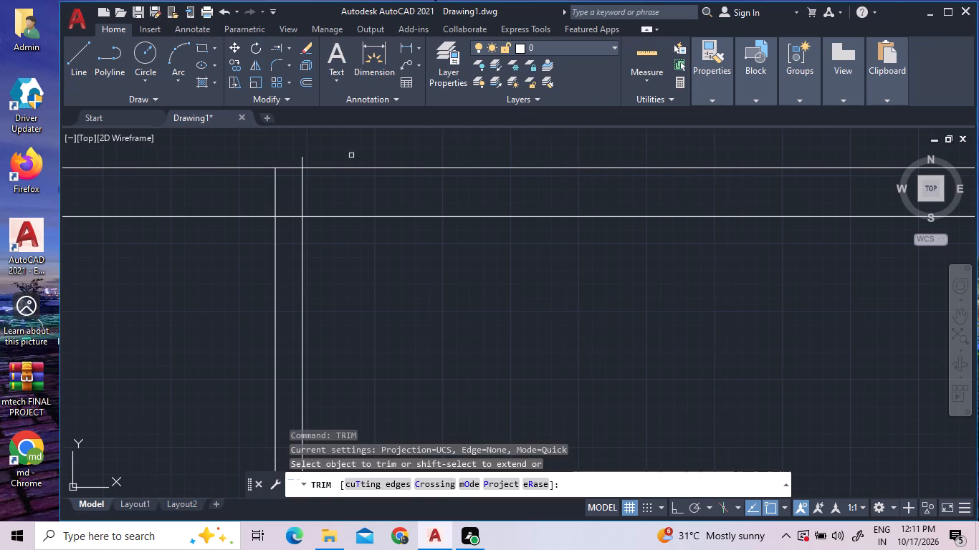
{"action": "left_click", "coordinate": [302, 160]}
{"action": "scroll", "coordinate": [308, 184], "scroll_direction": "down", "scroll_amount": 3}
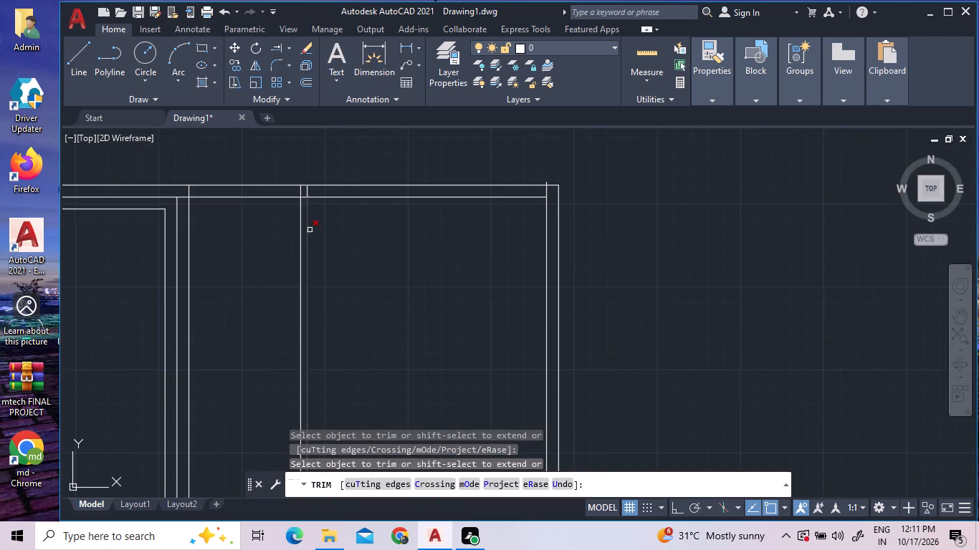
{"action": "scroll", "coordinate": [547, 183], "scroll_direction": "up", "scroll_amount": 2}
{"action": "left_click", "coordinate": [548, 183]}
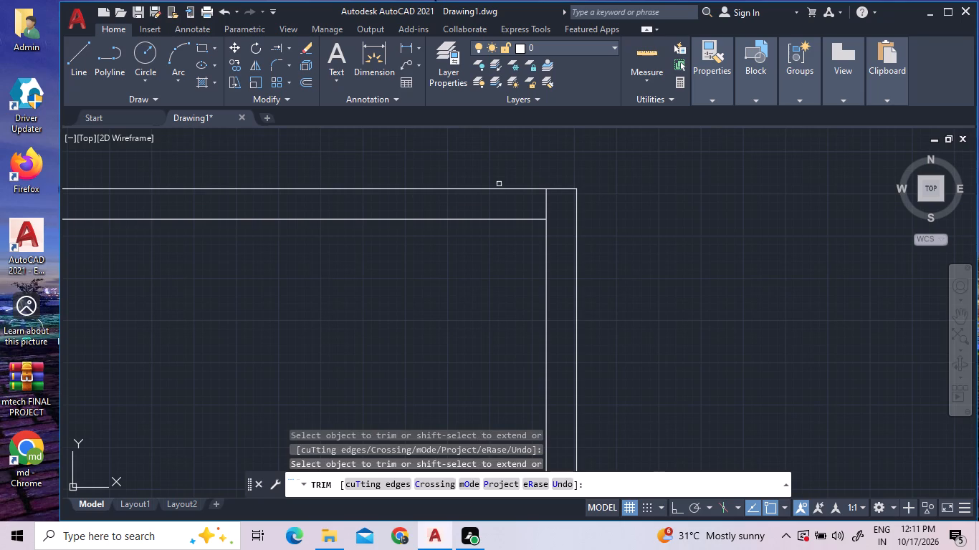
{"action": "right_click", "coordinate": [408, 296]}
{"action": "left_click", "coordinate": [425, 299]}
{"action": "scroll", "coordinate": [456, 250], "scroll_direction": "down", "scroll_amount": 3}
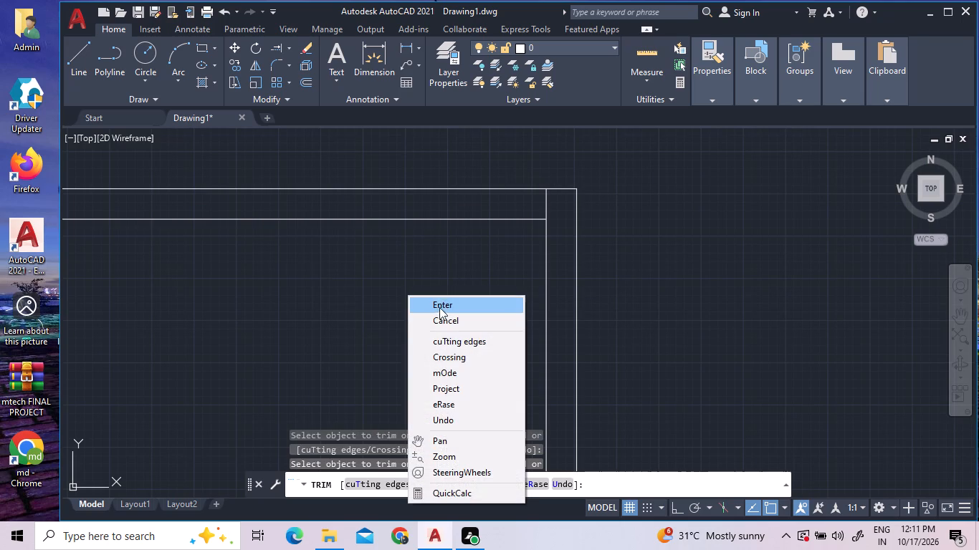
{"action": "left_click", "coordinate": [441, 303]}
Move the upper line of the column's second partition from the north 1" southward.
{"action": "scroll", "coordinate": [440, 261], "scroll_direction": "down", "scroll_amount": 6}
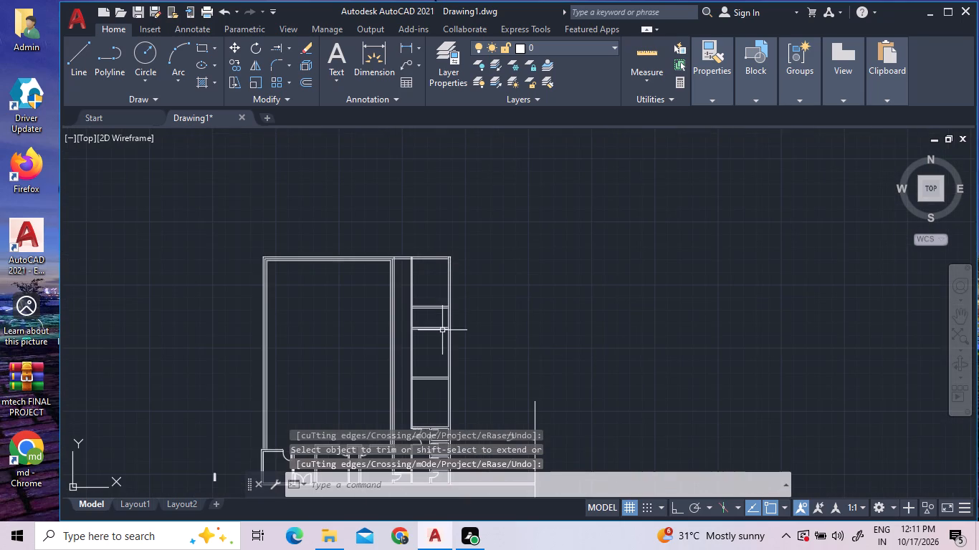
{"action": "scroll", "coordinate": [442, 330], "scroll_direction": "up", "scroll_amount": 4}
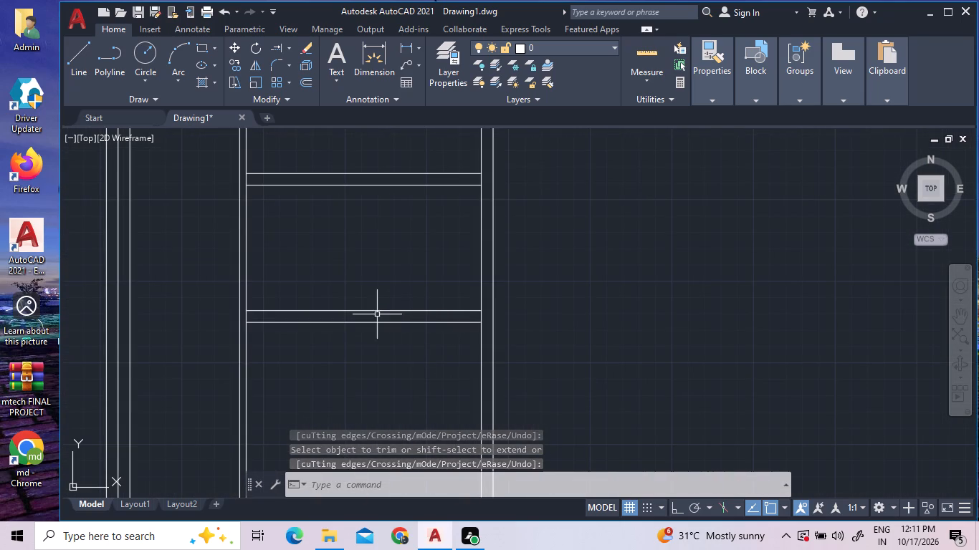
{"action": "left_click", "coordinate": [254, 311]}
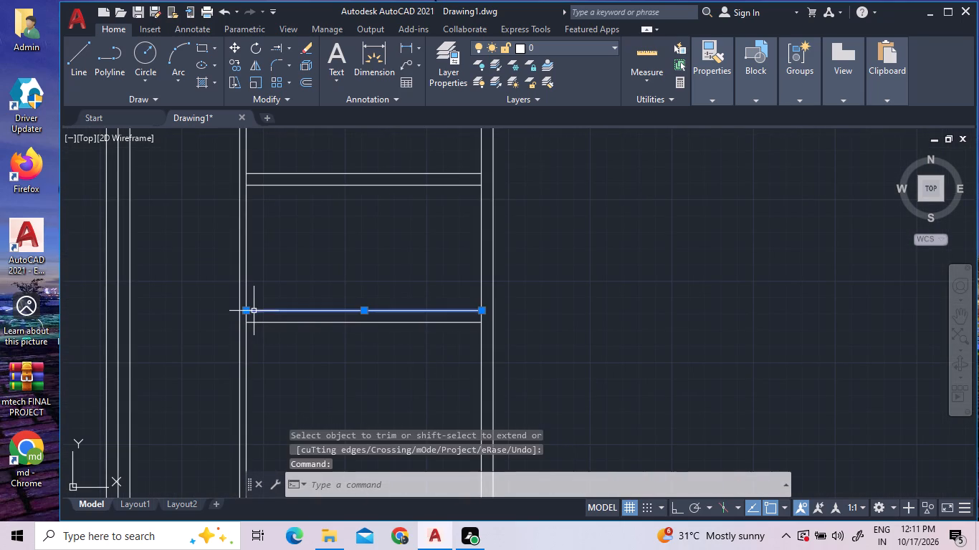
{"action": "right_click_drag", "start_coordinate": [305, 269], "coordinate": [295, 262]}
{"action": "left_click", "coordinate": [338, 278]}
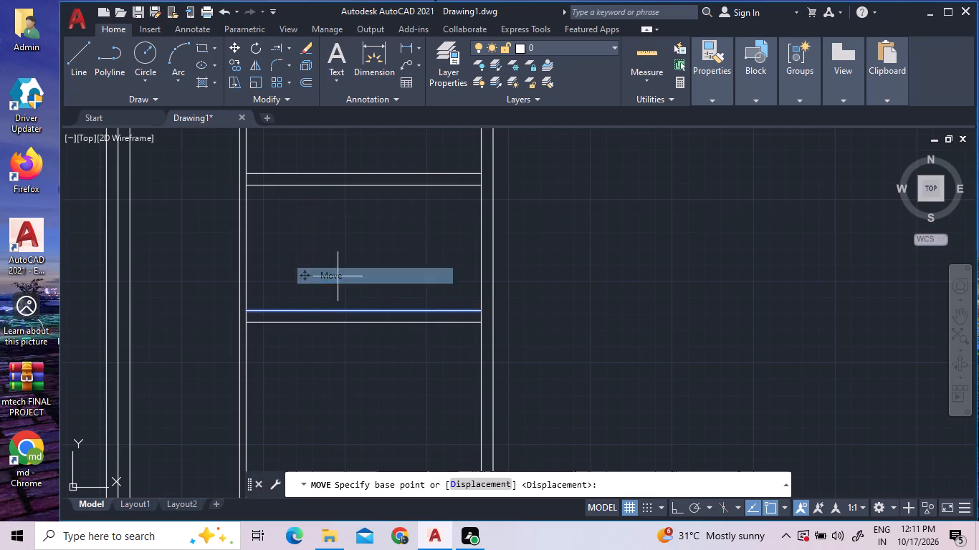
{"action": "scroll", "coordinate": [242, 315], "scroll_direction": "up", "scroll_amount": 3}
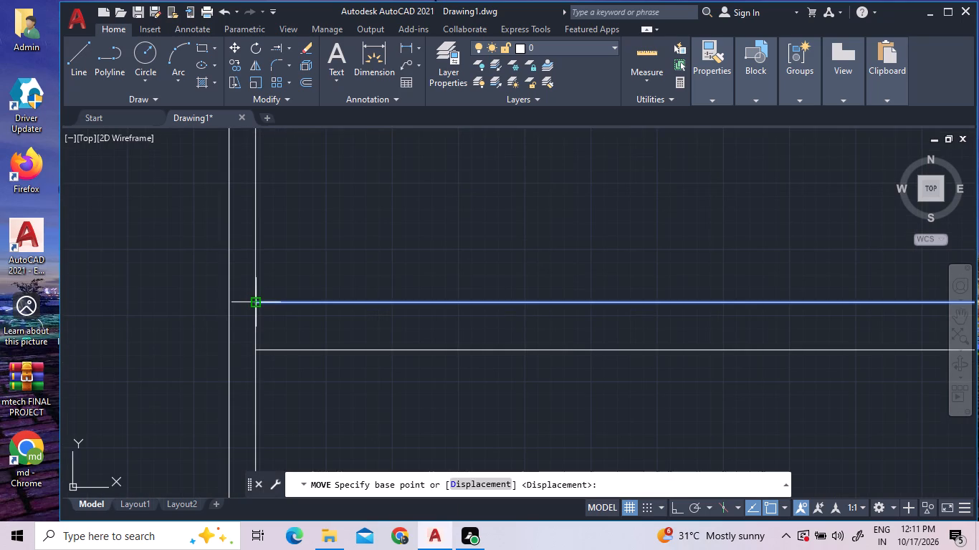
{"action": "double_click", "coordinate": [254, 305]}
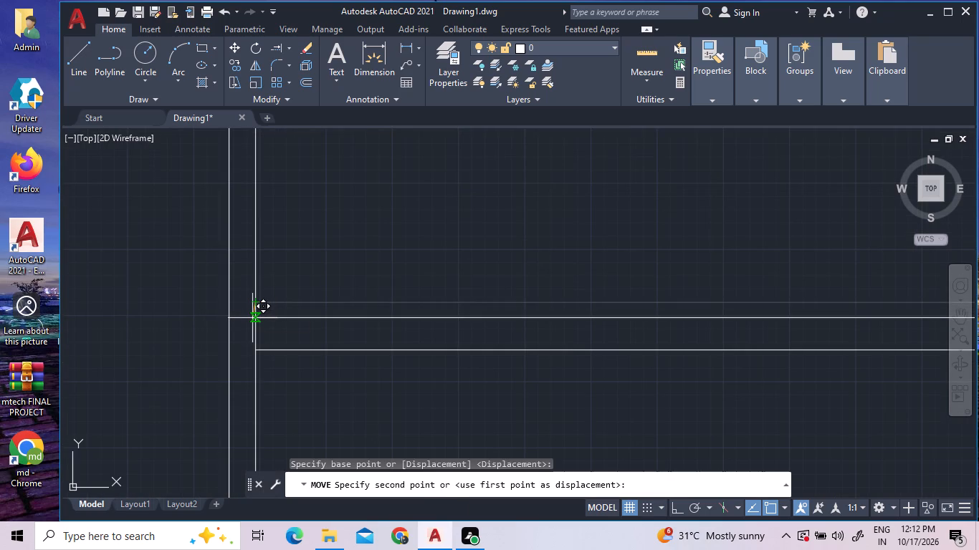
{"action": "key", "text": "1"}
{"action": "key", "text": "shift+quotedbl"}
{"action": "key", "text": "Return"}
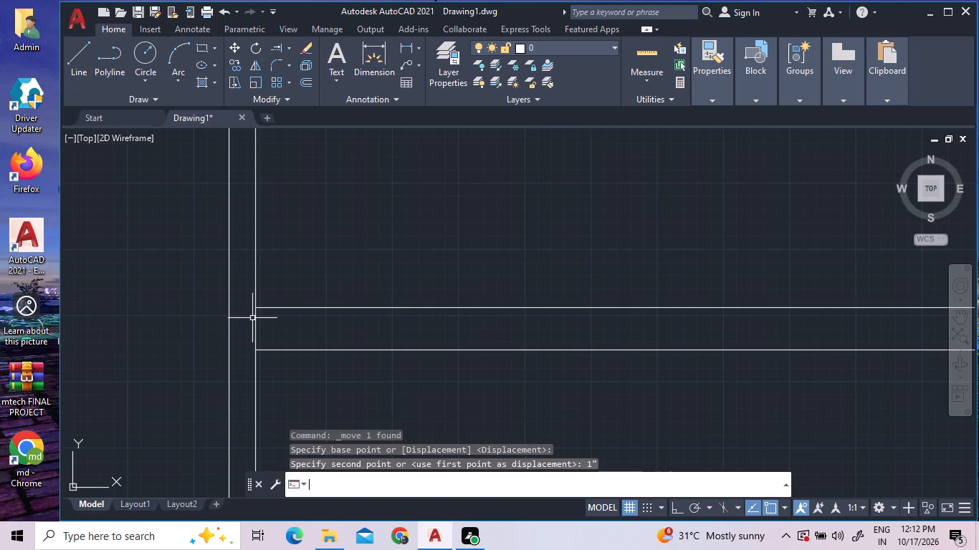
Measure the second partition's thickness and the northernmost compartment with quick measuring.
{"action": "double_click", "coordinate": [641, 54]}
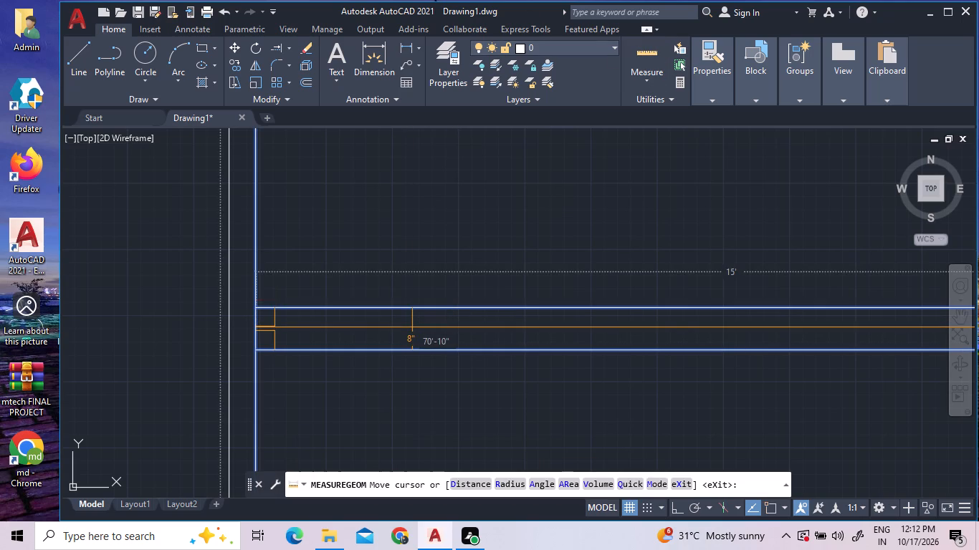
{"action": "scroll", "coordinate": [412, 327], "scroll_direction": "down", "scroll_amount": 4}
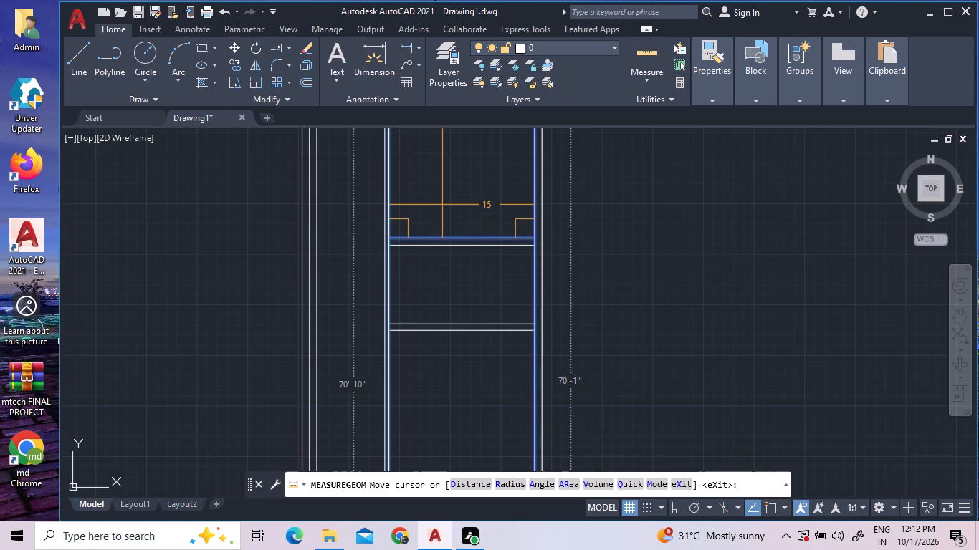
{"action": "right_click", "coordinate": [442, 205]}
{"action": "double_click", "coordinate": [449, 211]}
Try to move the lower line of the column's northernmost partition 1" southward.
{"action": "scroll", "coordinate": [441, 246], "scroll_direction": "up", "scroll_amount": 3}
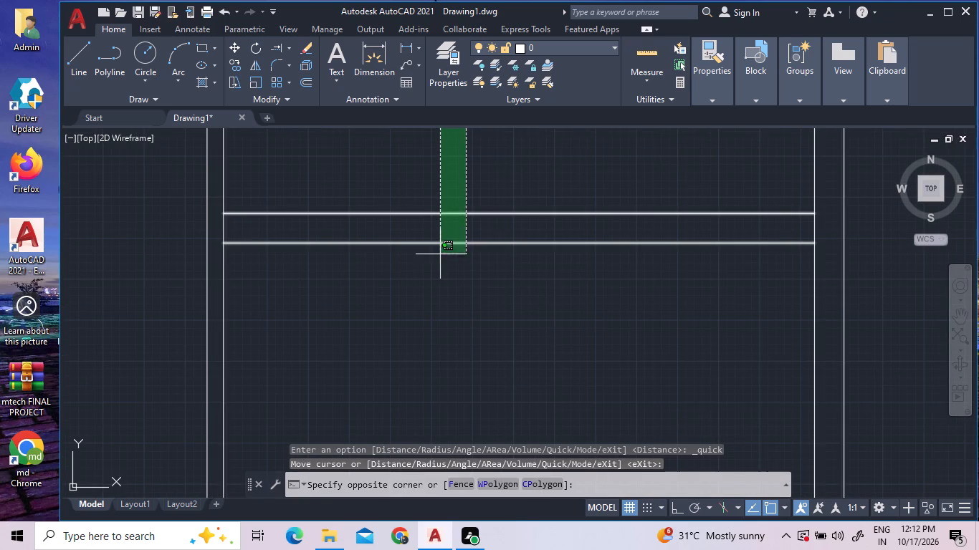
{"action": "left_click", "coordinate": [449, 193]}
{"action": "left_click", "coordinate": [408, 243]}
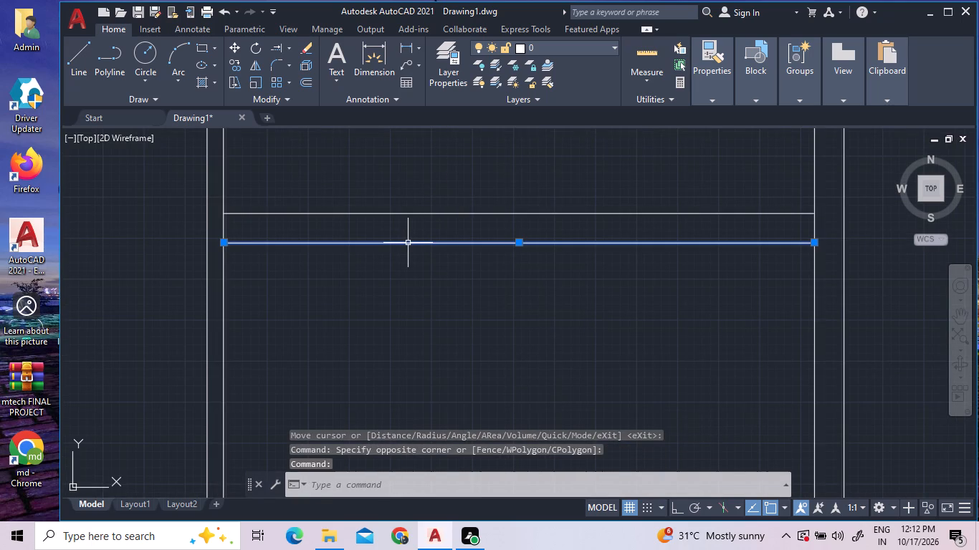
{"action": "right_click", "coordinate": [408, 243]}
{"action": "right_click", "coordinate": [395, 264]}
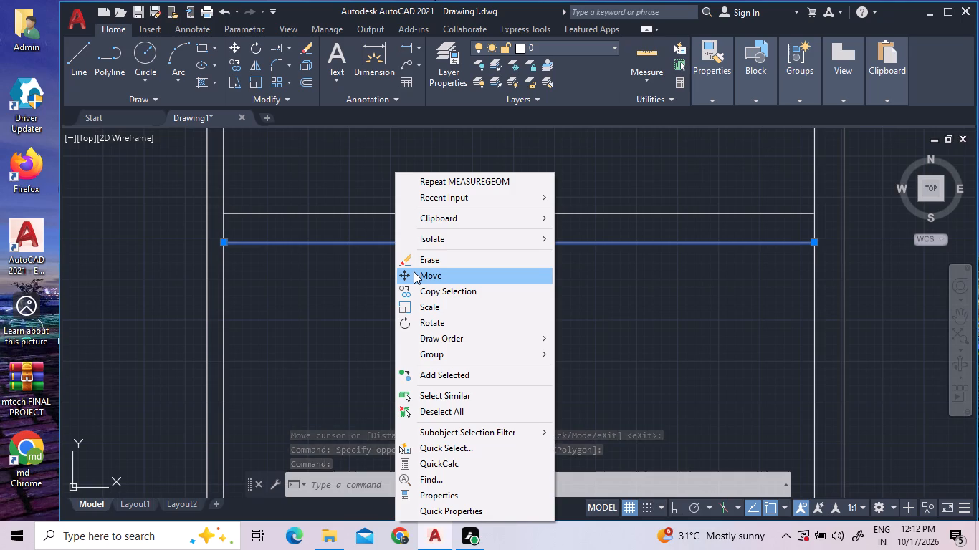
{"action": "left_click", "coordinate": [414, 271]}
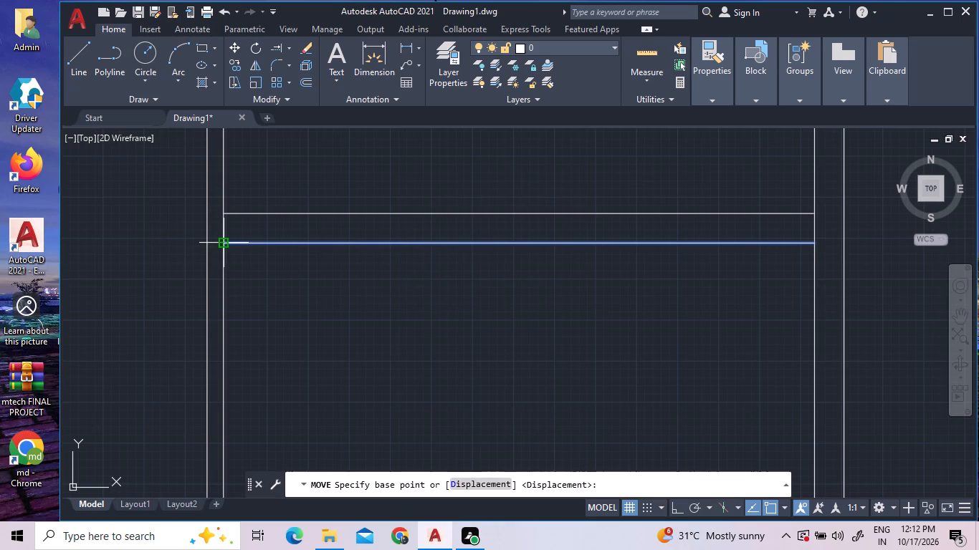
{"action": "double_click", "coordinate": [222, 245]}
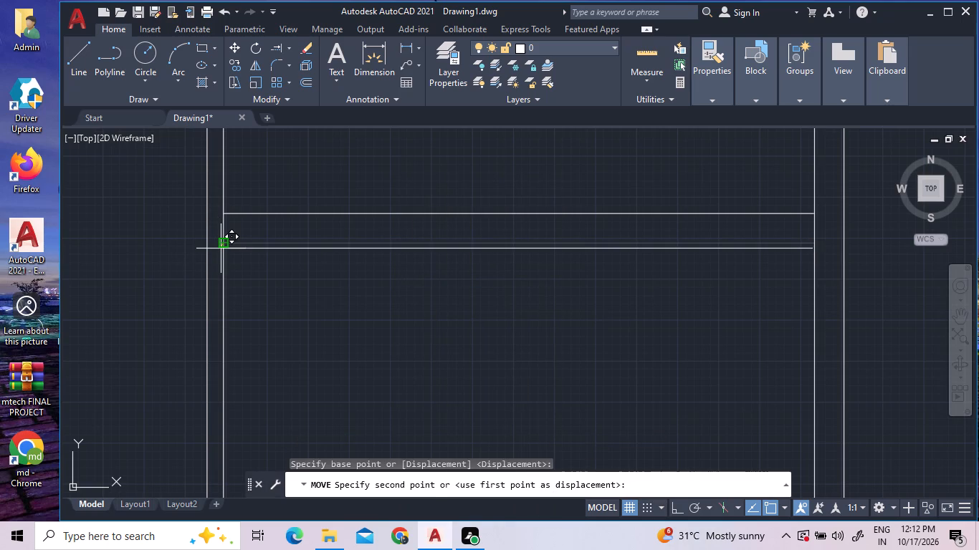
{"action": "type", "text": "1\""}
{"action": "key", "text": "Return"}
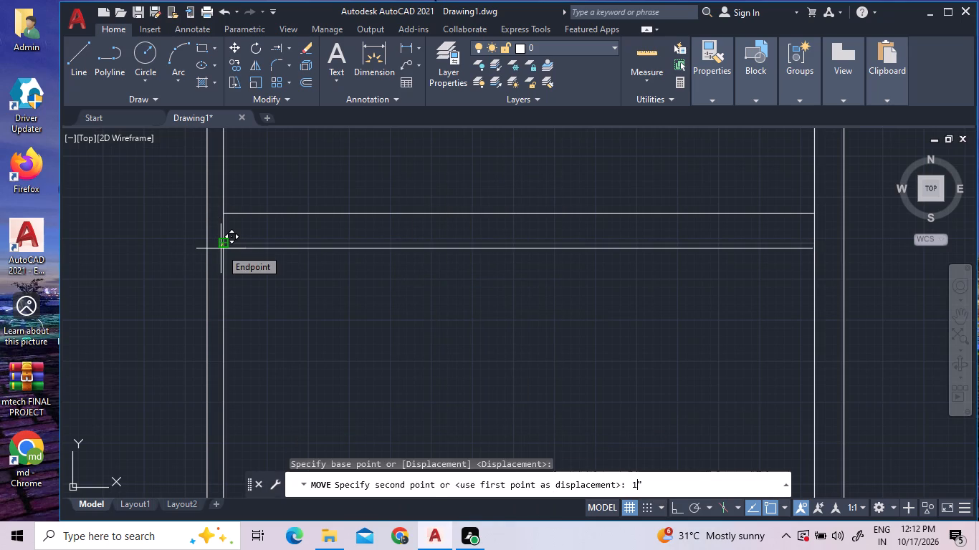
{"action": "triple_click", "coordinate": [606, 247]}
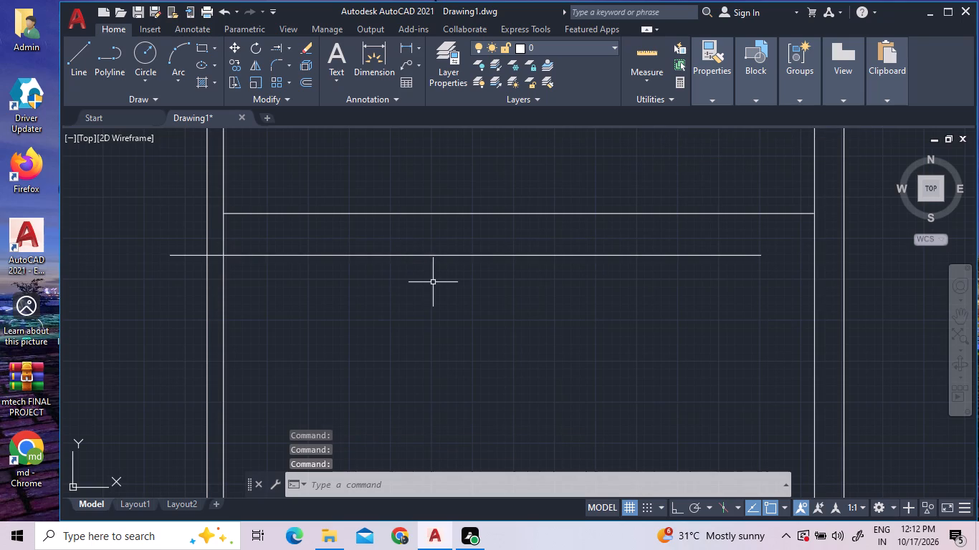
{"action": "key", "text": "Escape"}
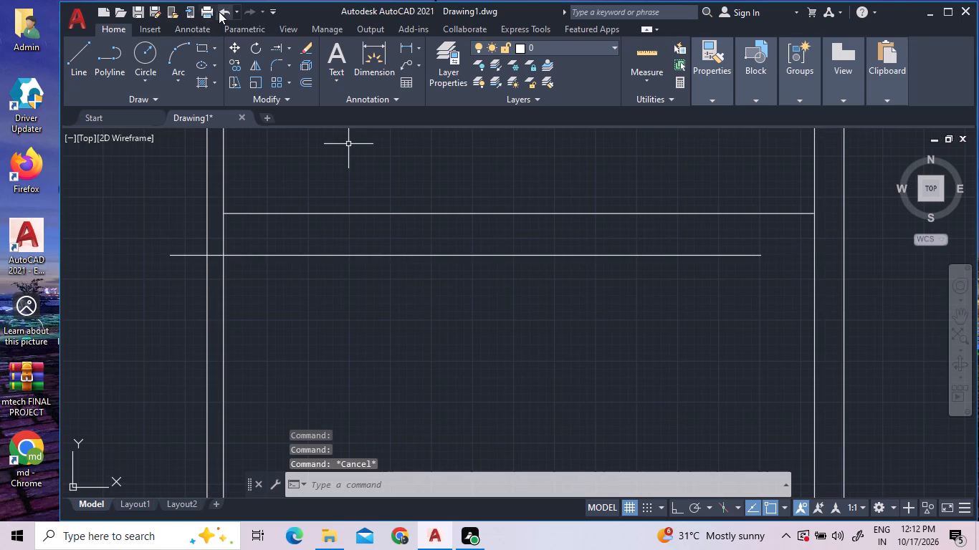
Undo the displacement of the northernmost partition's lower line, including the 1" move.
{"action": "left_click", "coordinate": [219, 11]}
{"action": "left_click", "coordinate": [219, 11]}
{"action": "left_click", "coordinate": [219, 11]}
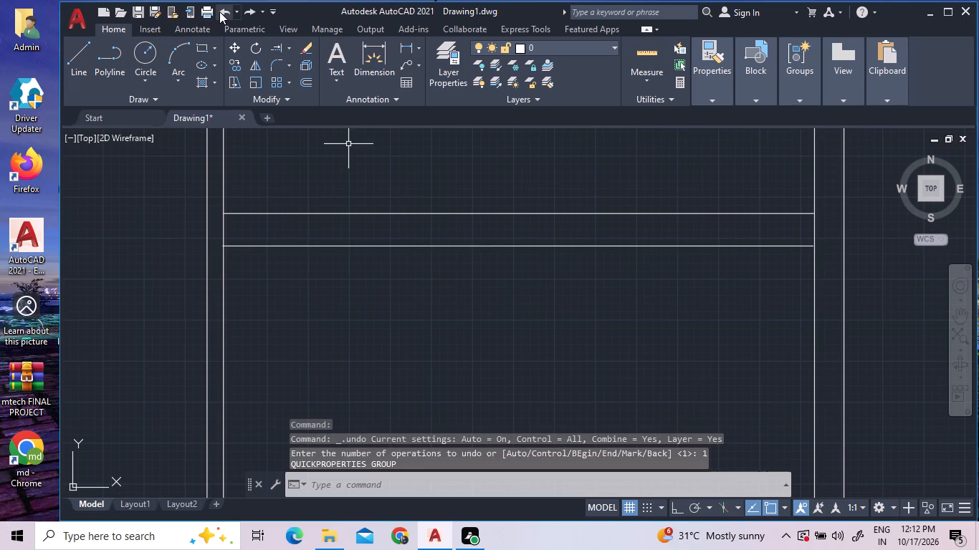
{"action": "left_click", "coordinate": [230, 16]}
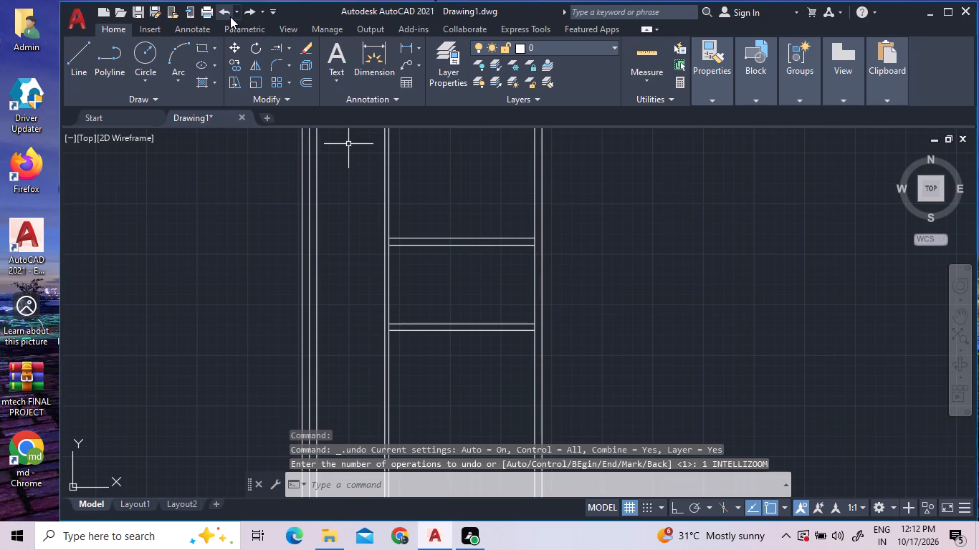
Measure the column's two northernmost compartments with quick measuring.
{"action": "scroll", "coordinate": [556, 320], "scroll_direction": "down", "scroll_amount": 2}
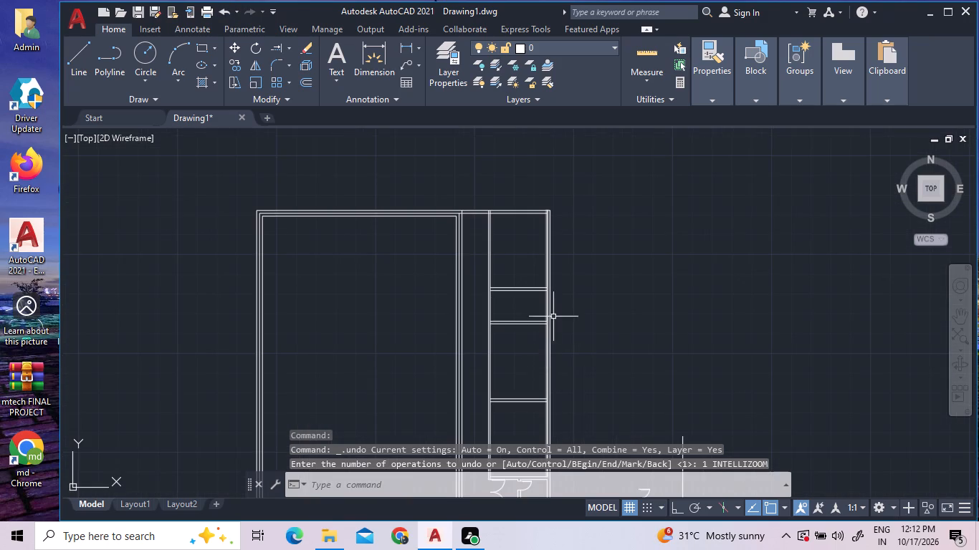
{"action": "scroll", "coordinate": [553, 317], "scroll_direction": "up", "scroll_amount": 2}
{"action": "scroll", "coordinate": [497, 378], "scroll_direction": "down", "scroll_amount": 1}
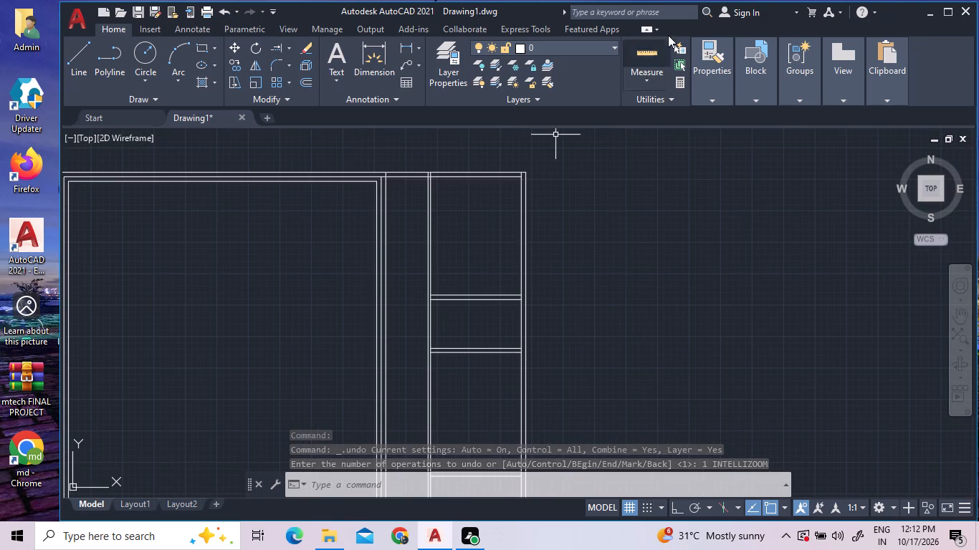
{"action": "left_click", "coordinate": [651, 62]}
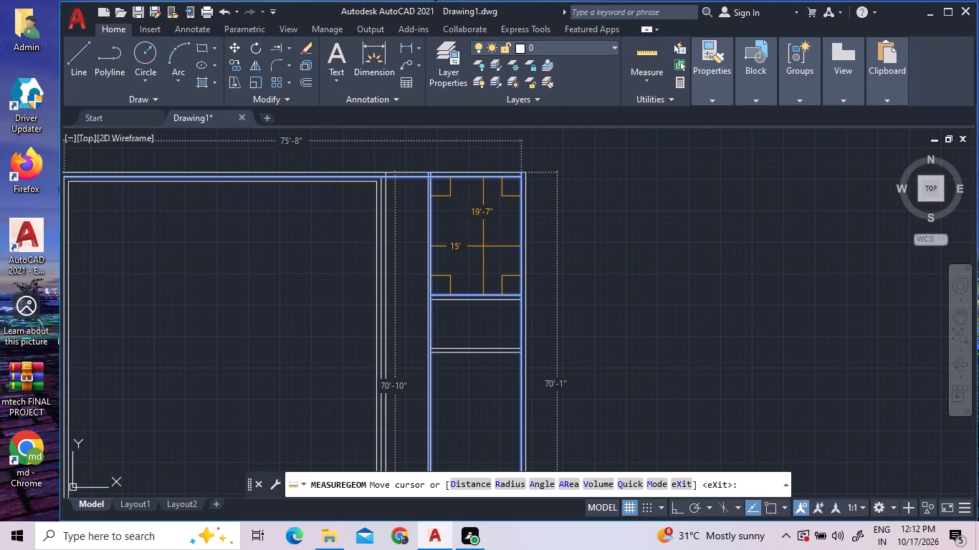
{"action": "right_click", "coordinate": [469, 319]}
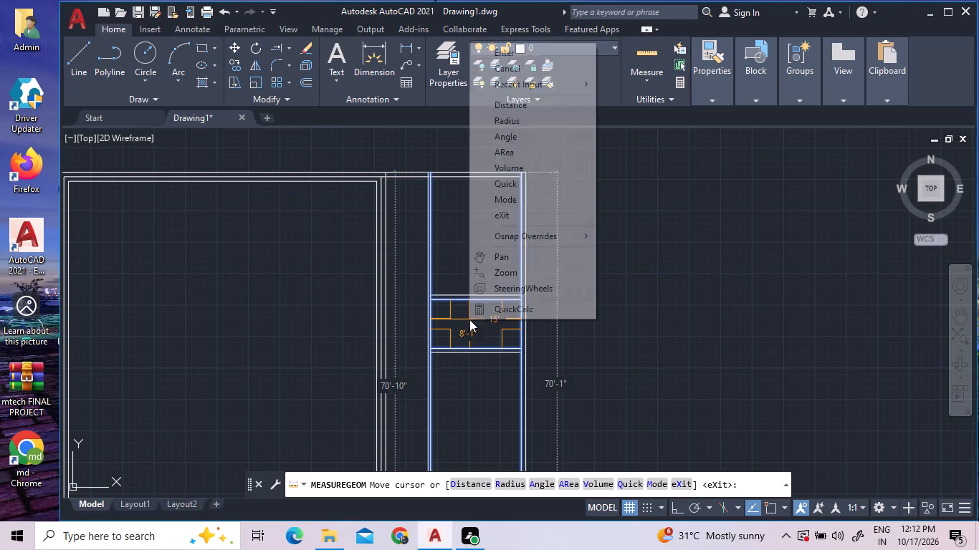
{"action": "left_click", "coordinate": [549, 52]}
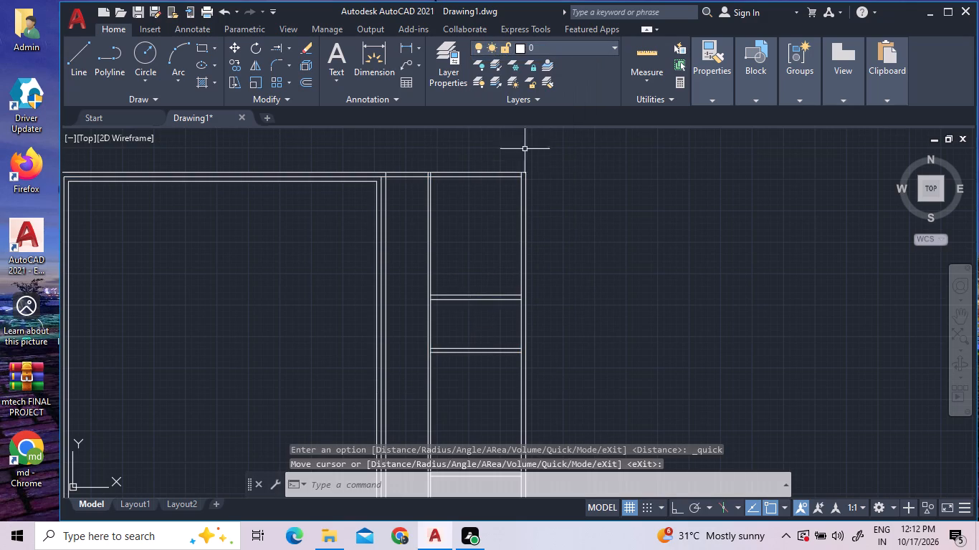
Move the lower line of the northernmost partition 1" straight south, with ortho mode on.
{"action": "double_click", "coordinate": [466, 301]}
{"action": "right_click", "coordinate": [459, 320]}
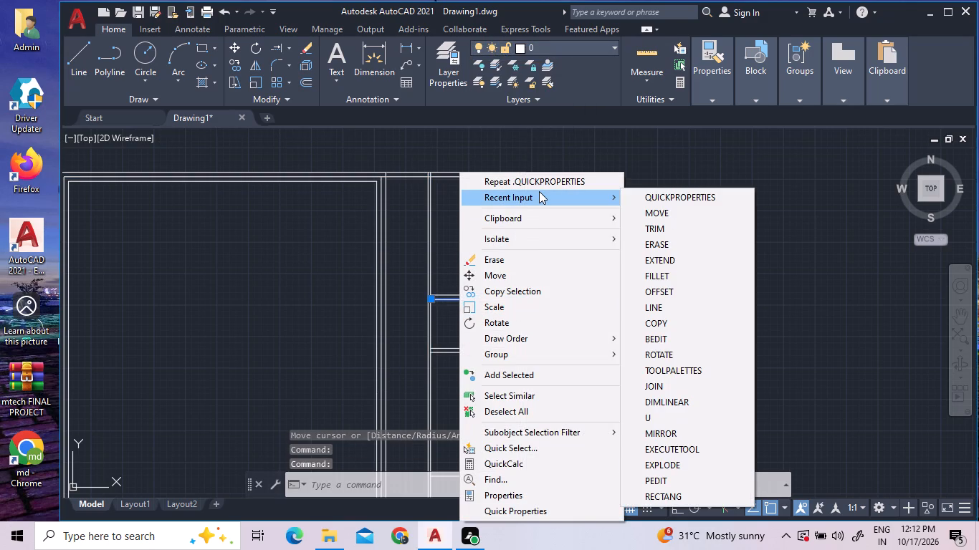
{"action": "left_click", "coordinate": [651, 213]}
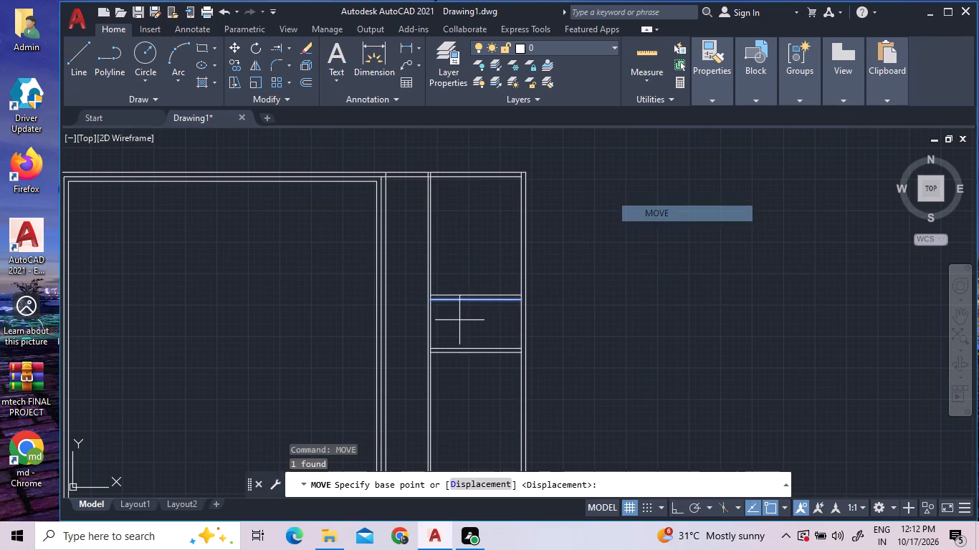
{"action": "scroll", "coordinate": [462, 304], "scroll_direction": "up", "scroll_amount": 4}
{"action": "scroll", "coordinate": [247, 274], "scroll_direction": "up", "scroll_amount": 2}
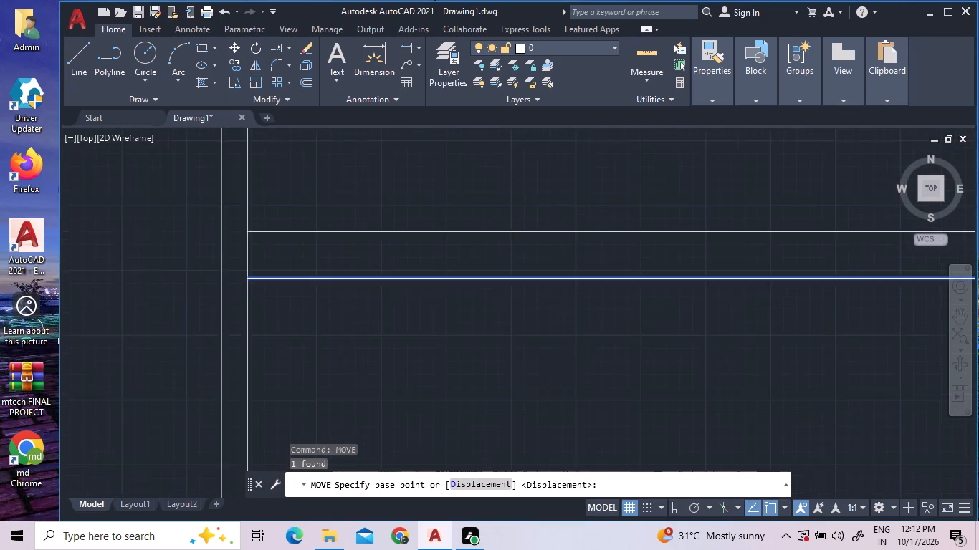
{"action": "scroll", "coordinate": [251, 276], "scroll_direction": "up", "scroll_amount": 5}
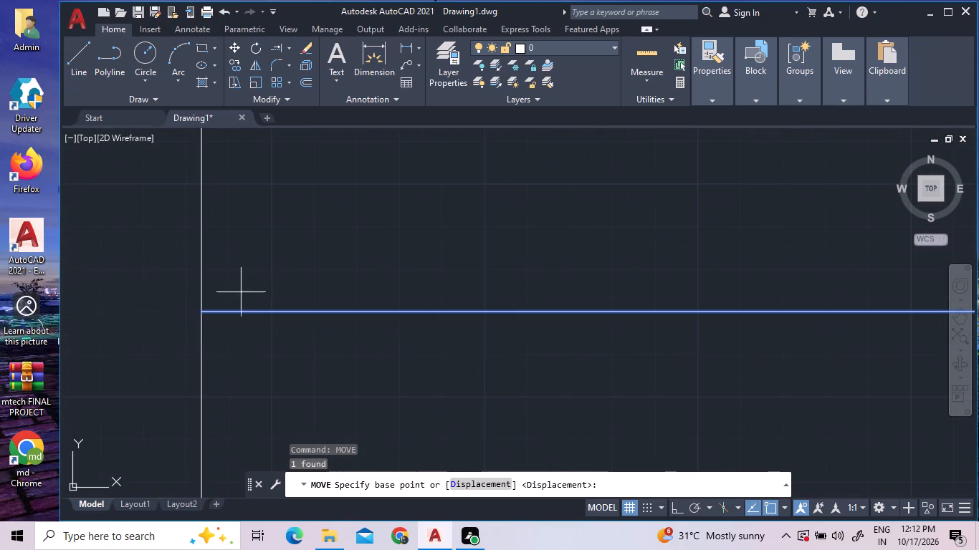
{"action": "left_click", "coordinate": [201, 311]}
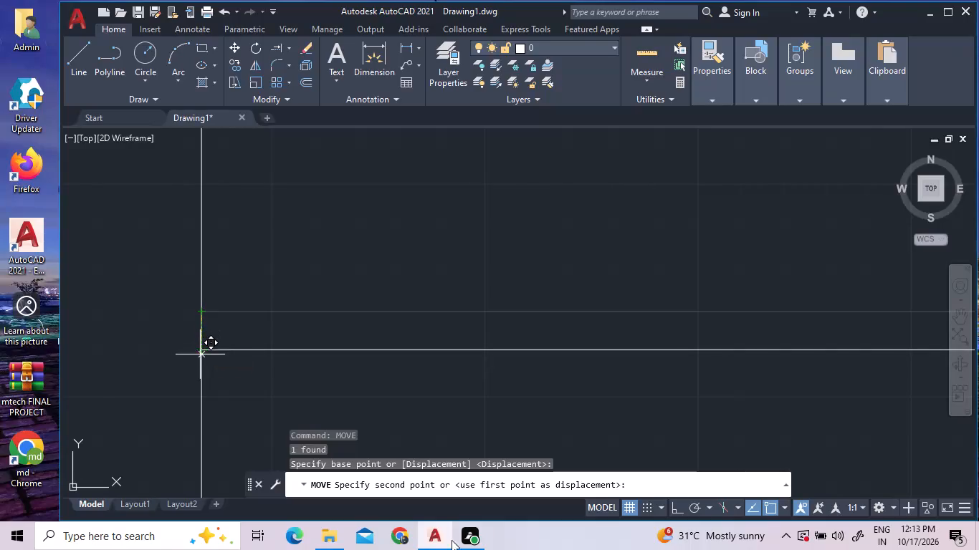
{"action": "left_click", "coordinate": [679, 508]}
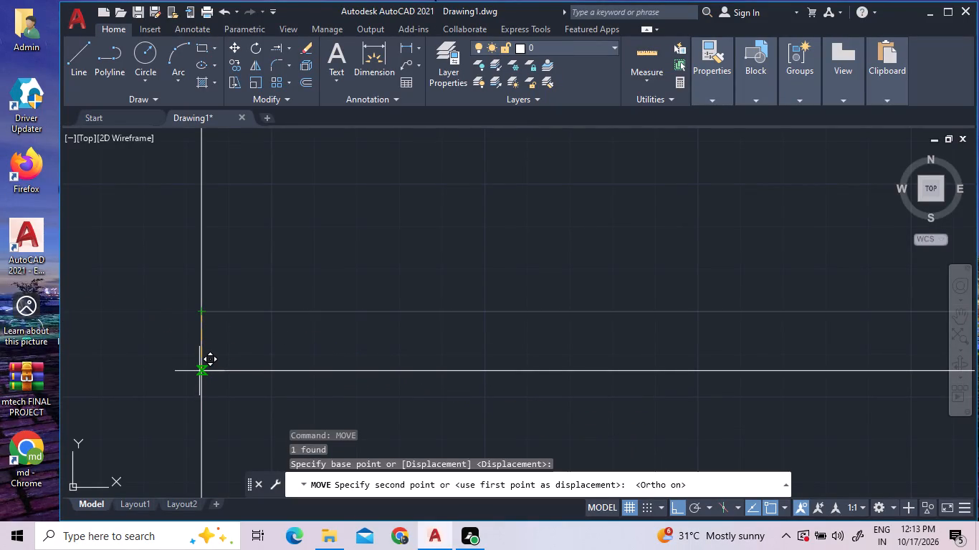
{"action": "type", "text": "1\""}
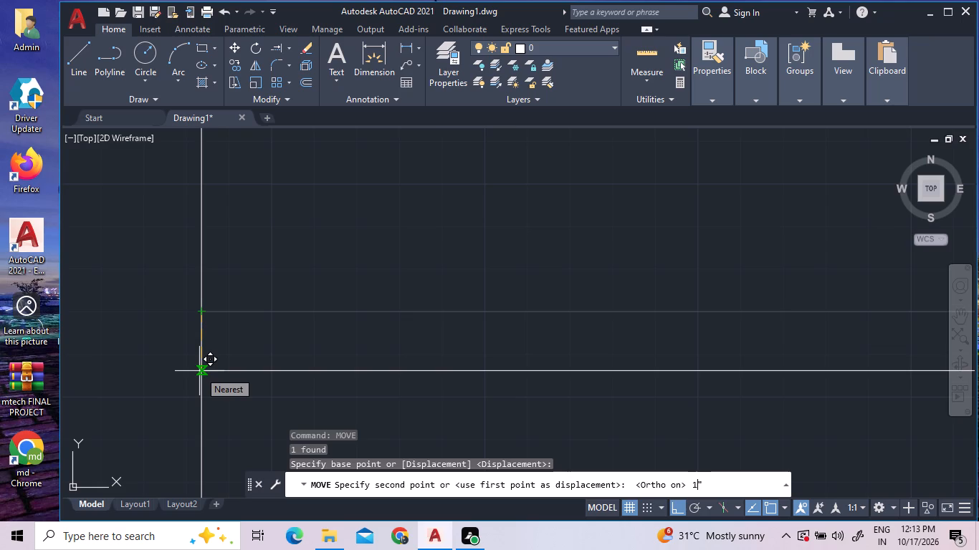
{"action": "key", "text": "Return"}
Move the upper line of the northernmost partition 1" straight south.
{"action": "scroll", "coordinate": [207, 383], "scroll_direction": "down", "scroll_amount": 5}
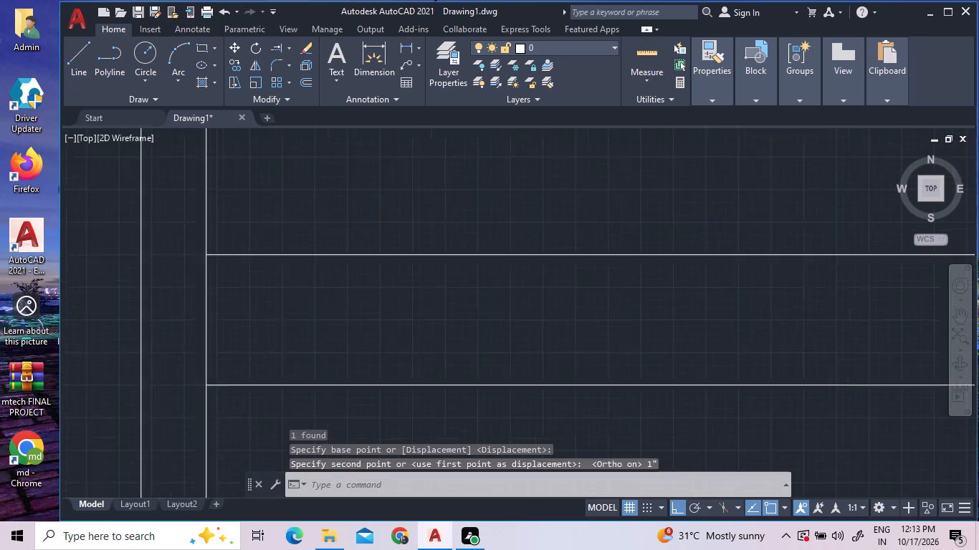
{"action": "scroll", "coordinate": [207, 385], "scroll_direction": "down", "scroll_amount": 2}
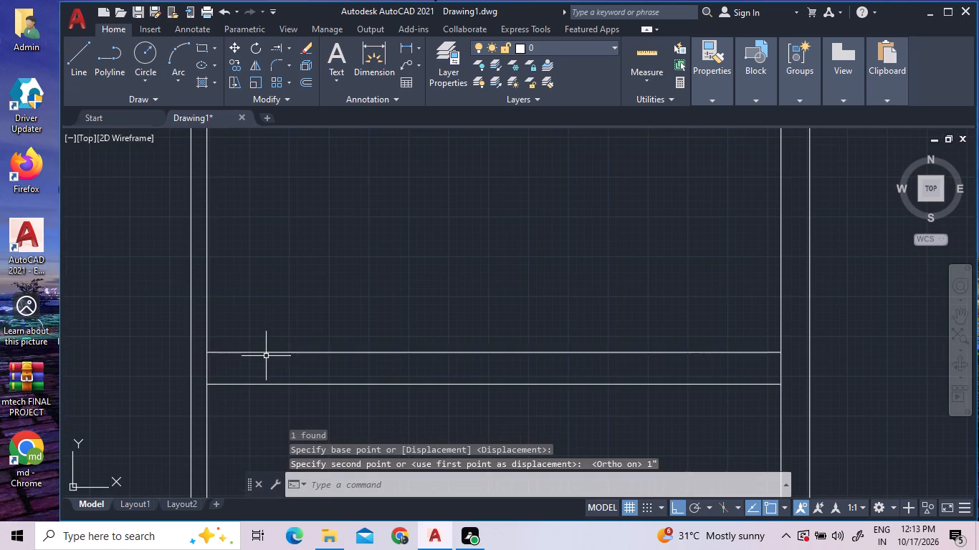
{"action": "left_click", "coordinate": [266, 352]}
{"action": "right_click_drag", "start_coordinate": [257, 294], "coordinate": [254, 299]}
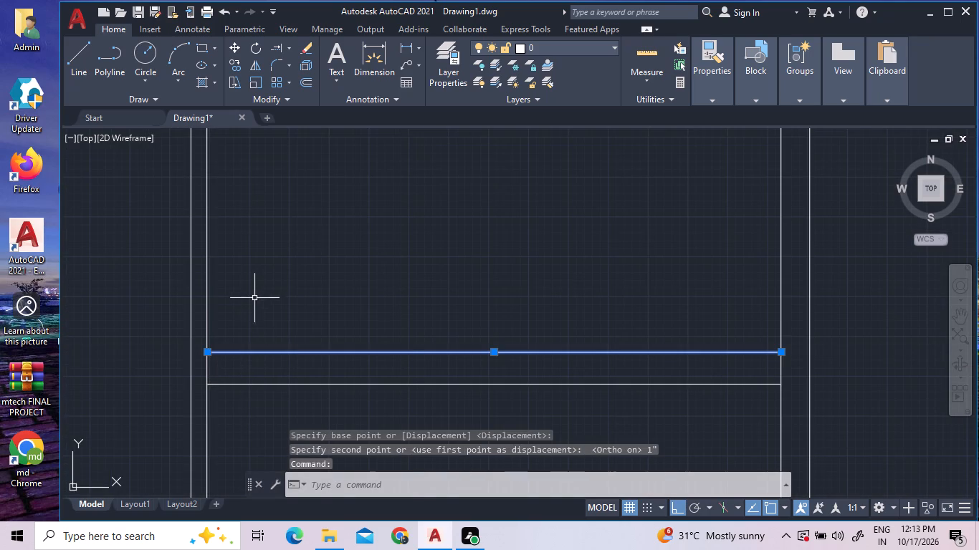
{"action": "right_click_drag", "start_coordinate": [254, 299], "coordinate": [252, 304]}
{"action": "left_click", "coordinate": [343, 276]}
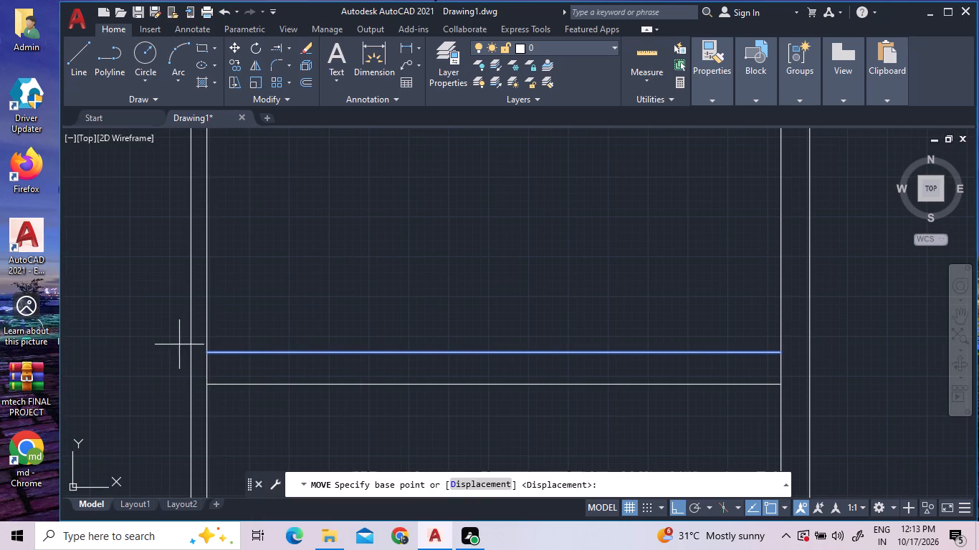
{"action": "scroll", "coordinate": [202, 351], "scroll_direction": "up", "scroll_amount": 5}
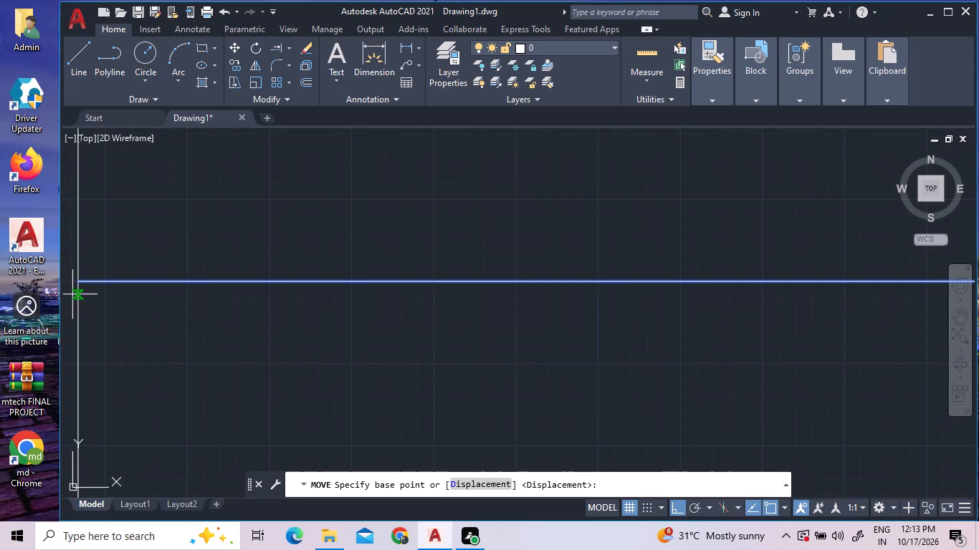
{"action": "double_click", "coordinate": [76, 279]}
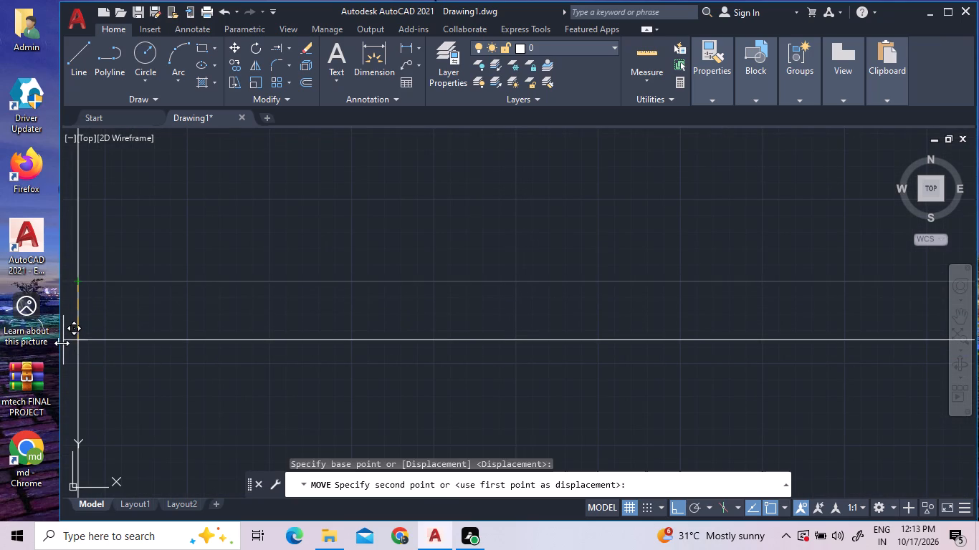
{"action": "type", "text": "1\""}
{"action": "key", "text": "Return"}
Measure the thickness of the column's two northern partitions and the compartment between them with quick measuring.
{"action": "scroll", "coordinate": [62, 343], "scroll_direction": "down", "scroll_amount": 9}
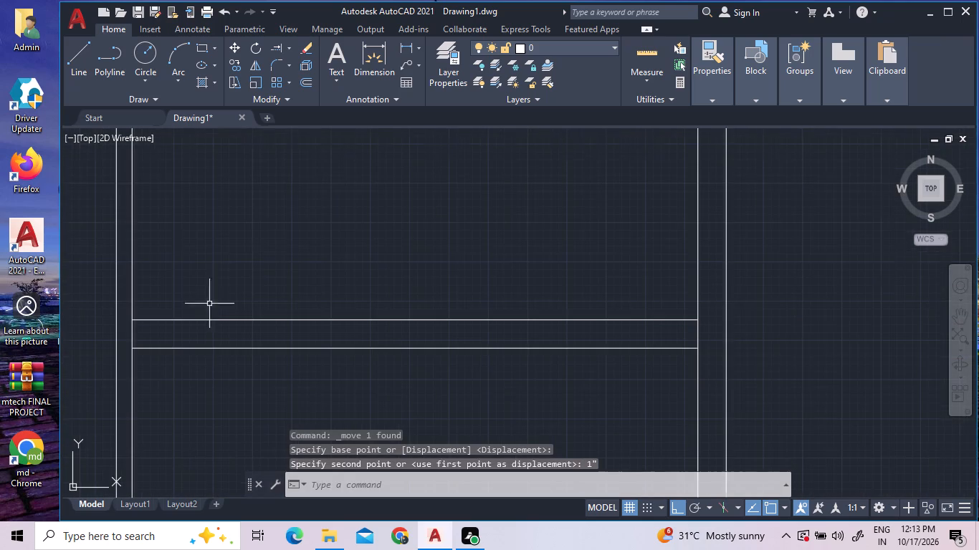
{"action": "scroll", "coordinate": [217, 298], "scroll_direction": "down", "scroll_amount": 1}
{"action": "left_click", "coordinate": [631, 57]}
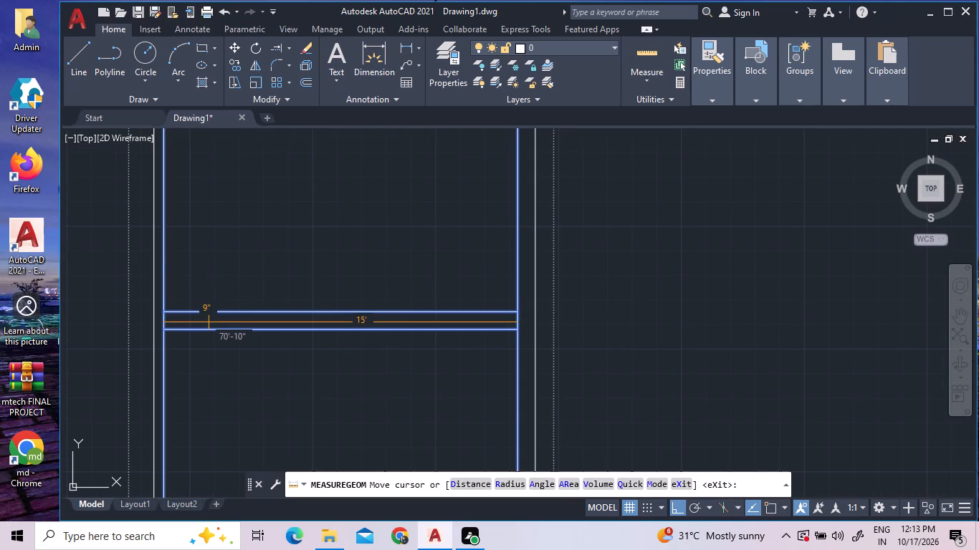
{"action": "scroll", "coordinate": [221, 275], "scroll_direction": "down", "scroll_amount": 3}
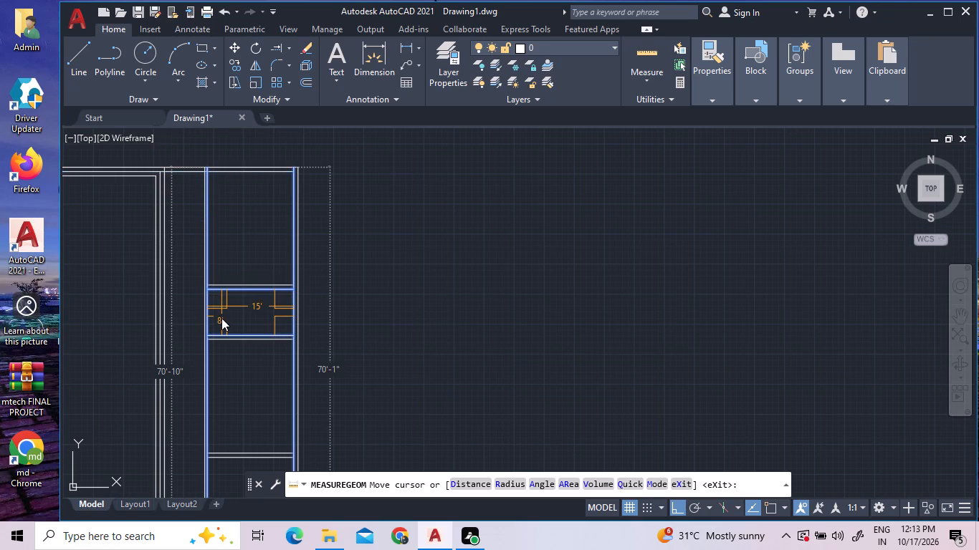
{"action": "scroll", "coordinate": [221, 343], "scroll_direction": "up", "scroll_amount": 3}
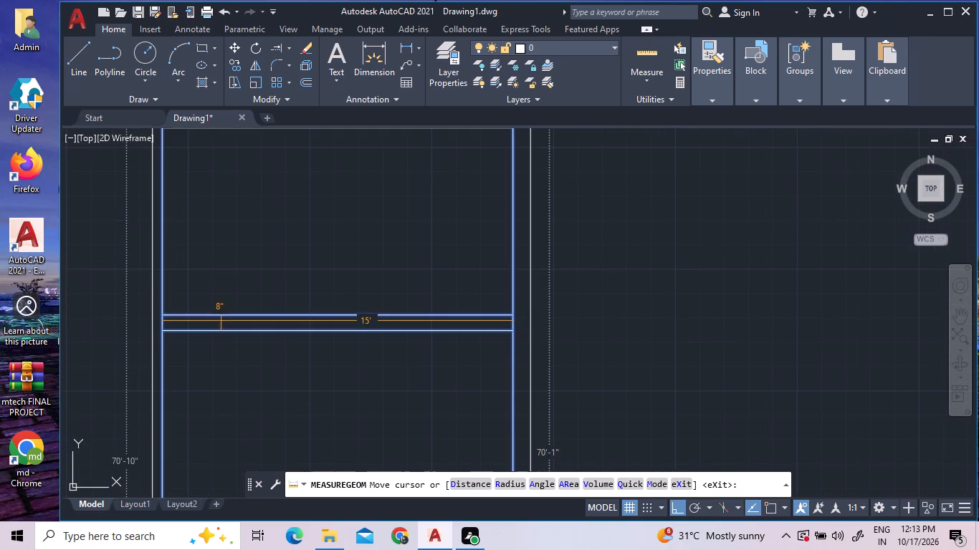
{"action": "scroll", "coordinate": [223, 340], "scroll_direction": "down", "scroll_amount": 4}
{"action": "scroll", "coordinate": [228, 291], "scroll_direction": "up", "scroll_amount": 3}
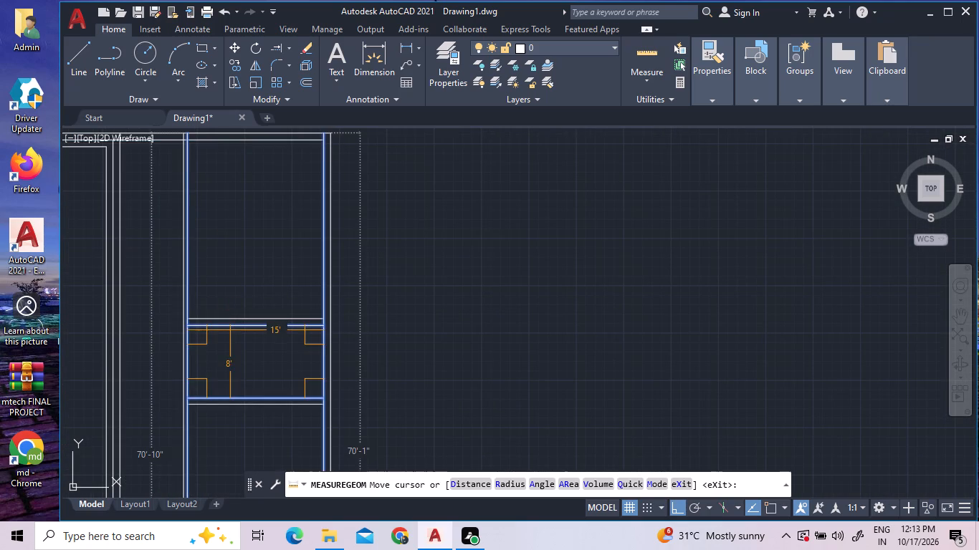
{"action": "scroll", "coordinate": [230, 323], "scroll_direction": "up", "scroll_amount": 2}
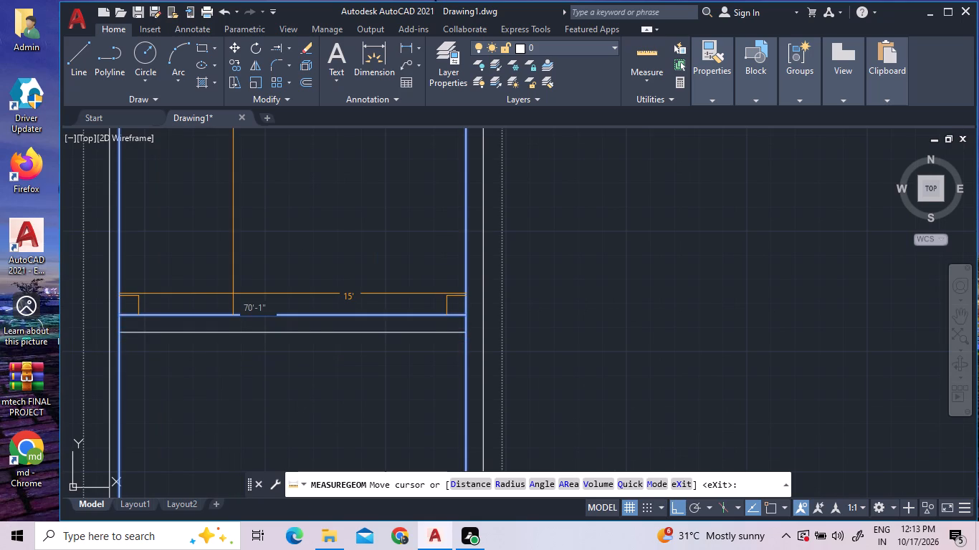
Move the upper line of the column's northernmost partition another 1" straight south.
{"action": "key", "text": "Escape"}
{"action": "left_click", "coordinate": [228, 313]}
{"action": "right_click", "coordinate": [228, 313]}
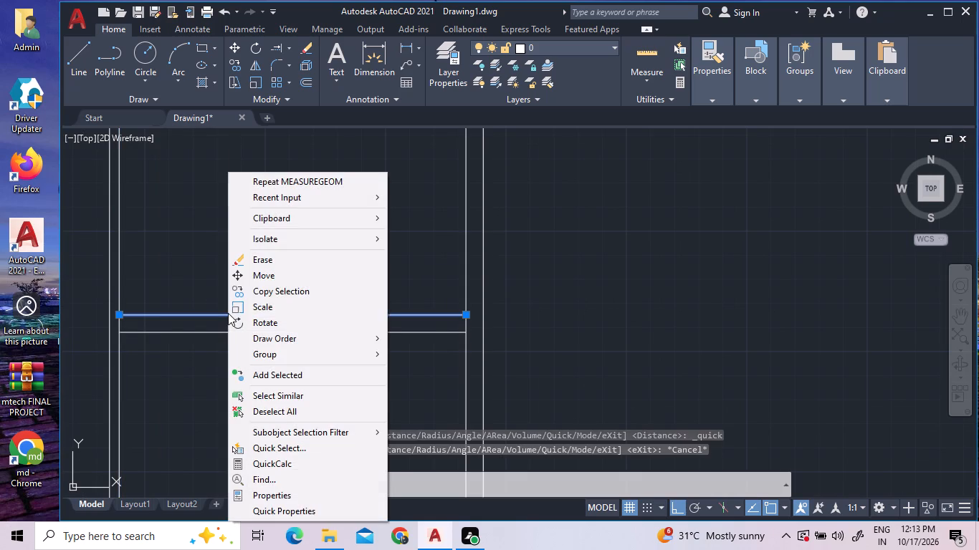
{"action": "left_click", "coordinate": [256, 275]}
{"action": "scroll", "coordinate": [94, 314], "scroll_direction": "up", "scroll_amount": 3}
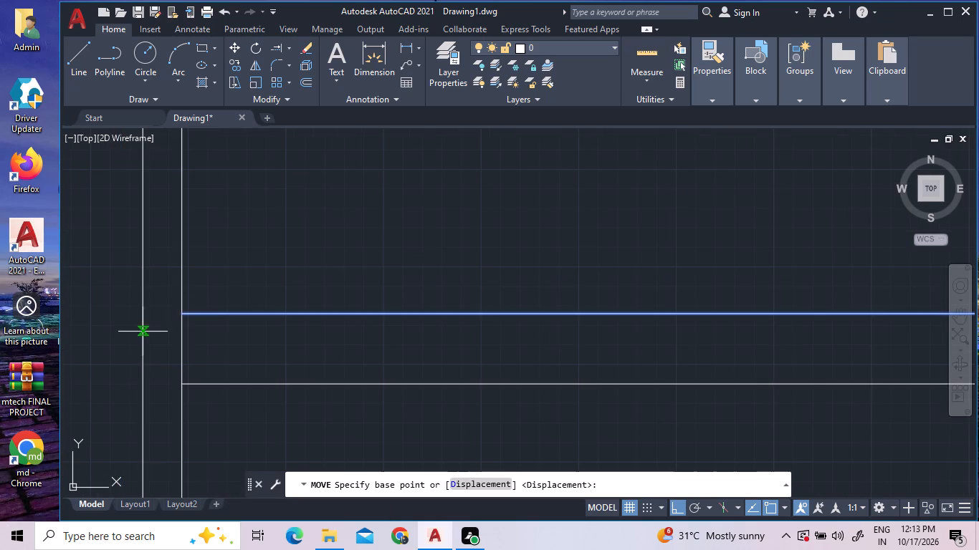
{"action": "left_click", "coordinate": [184, 316]}
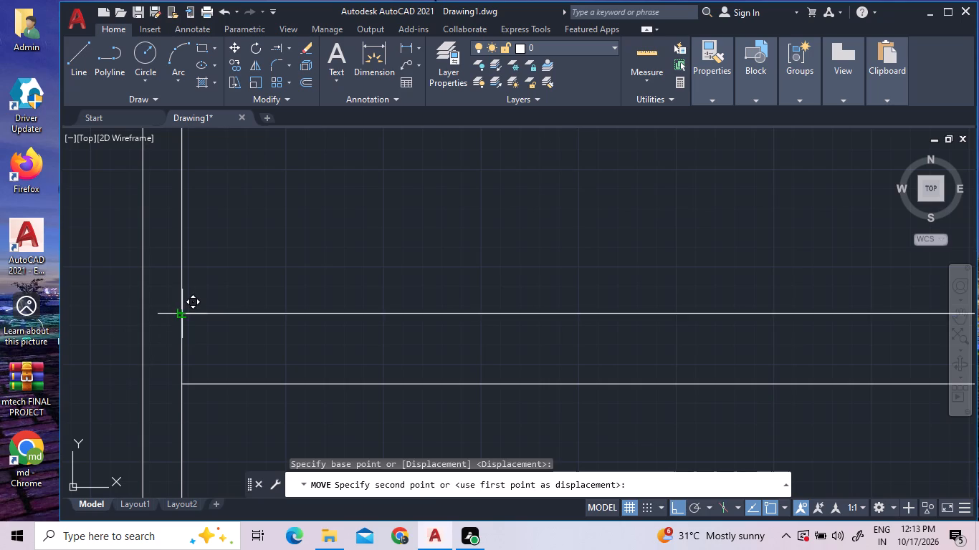
{"action": "type", "text": "1\""}
{"action": "key", "text": "Return"}
{"action": "scroll", "coordinate": [183, 328], "scroll_direction": "up", "scroll_amount": 1}
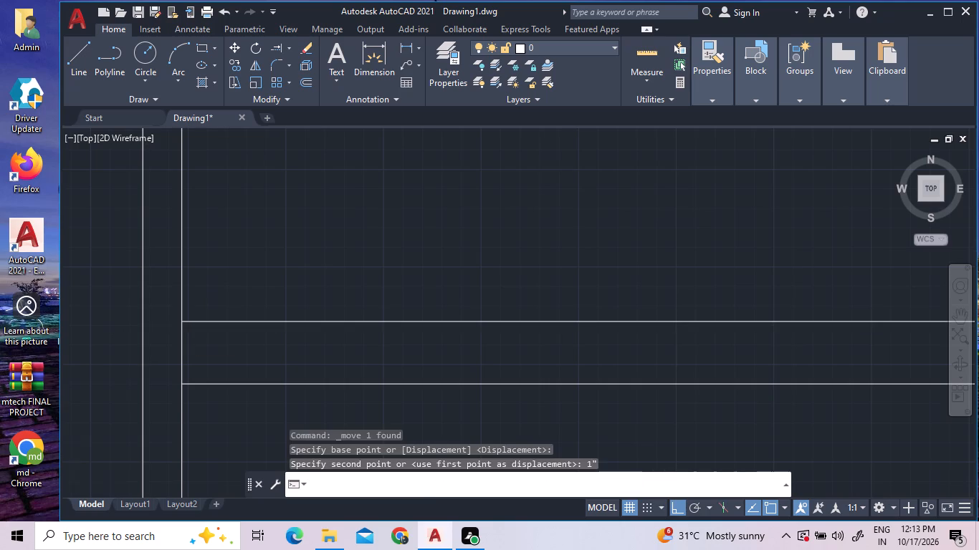
{"action": "scroll", "coordinate": [178, 337], "scroll_direction": "down", "scroll_amount": 2}
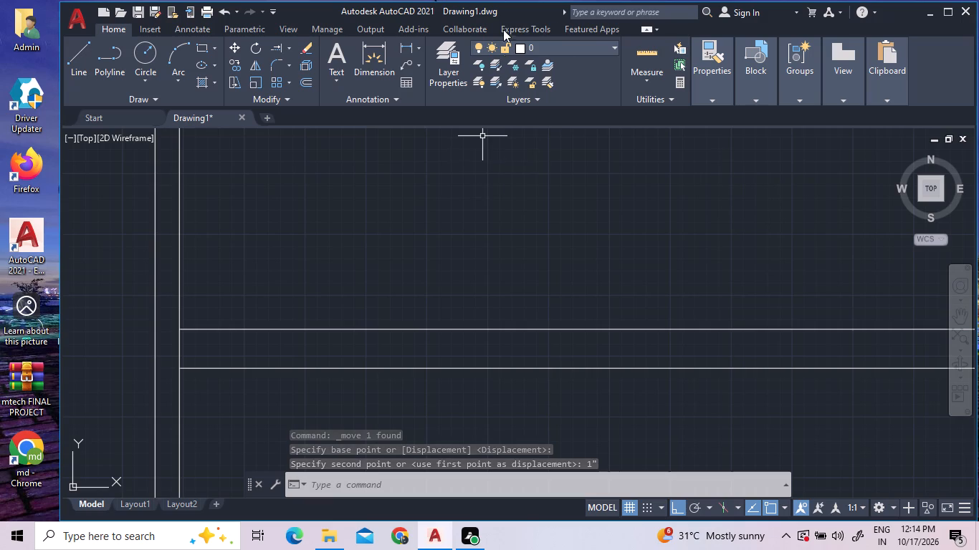
Measure the northernmost partition's thickness and the compartment above it with quick measuring.
{"action": "left_click", "coordinate": [649, 49]}
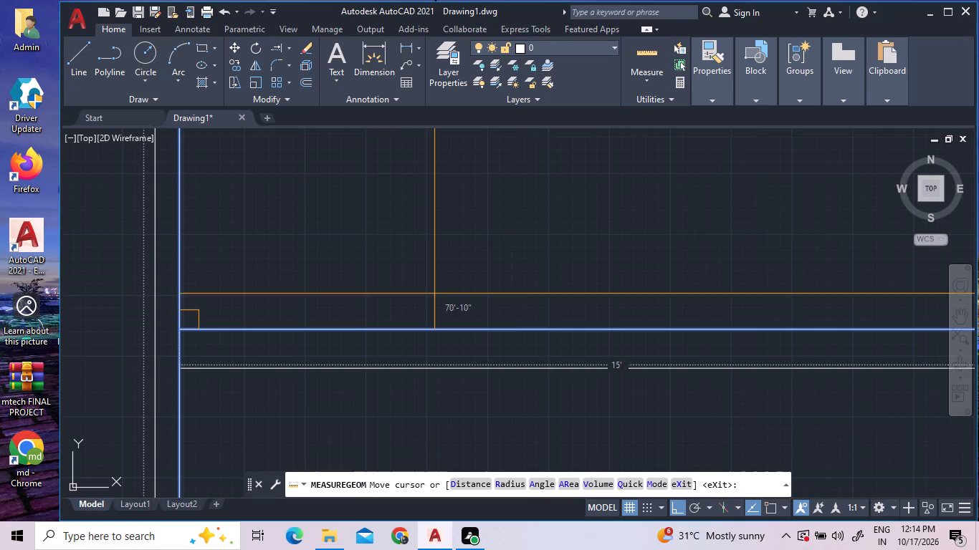
{"action": "scroll", "coordinate": [435, 336], "scroll_direction": "down", "scroll_amount": 2}
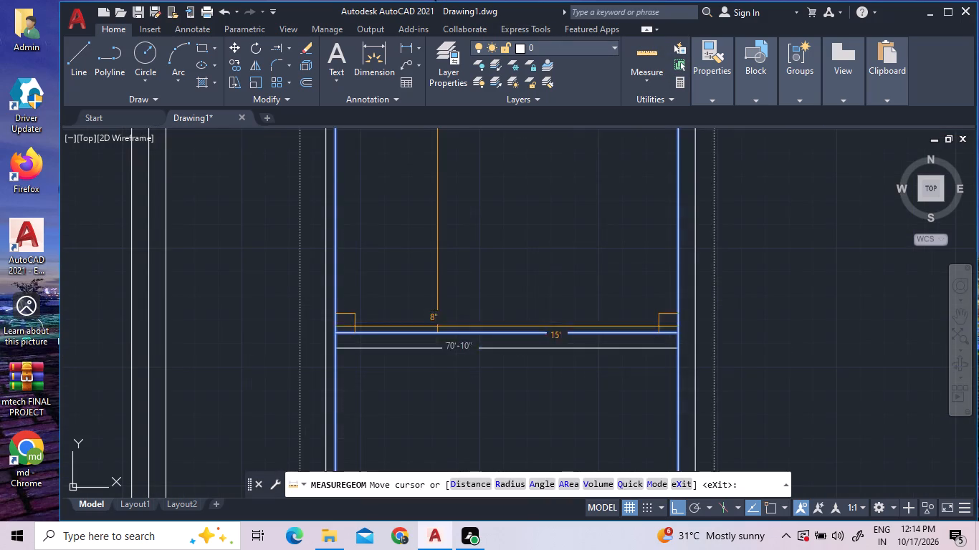
{"action": "scroll", "coordinate": [440, 259], "scroll_direction": "down", "scroll_amount": 4}
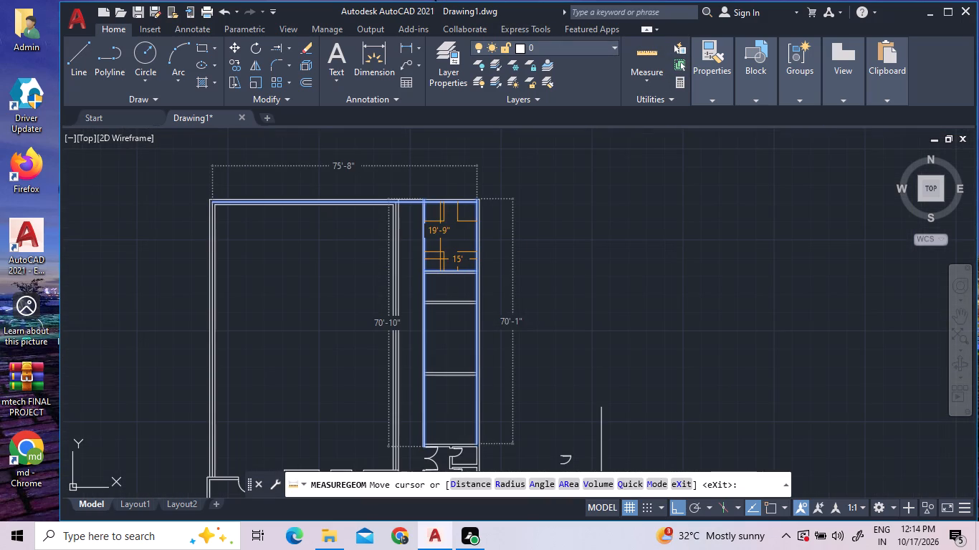
{"action": "scroll", "coordinate": [440, 259], "scroll_direction": "up", "scroll_amount": 2}
{"action": "key", "text": "grave"}
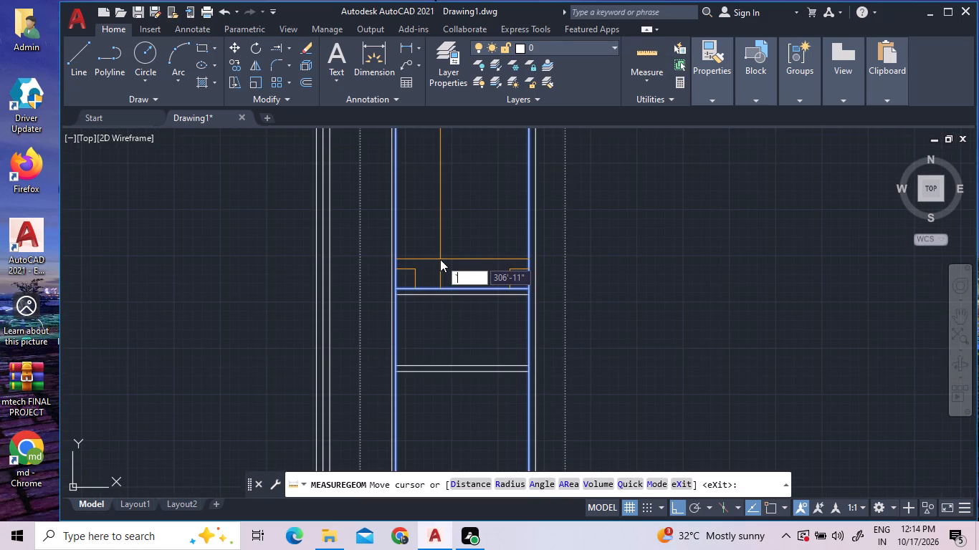
{"action": "key", "text": "Escape"}
Trim the column's side wall lines and the hall's east wall line within the top wall, opening the column's west wall junction.
{"action": "scroll", "coordinate": [497, 333], "scroll_direction": "down", "scroll_amount": 1}
{"action": "scroll", "coordinate": [492, 319], "scroll_direction": "up", "scroll_amount": 2}
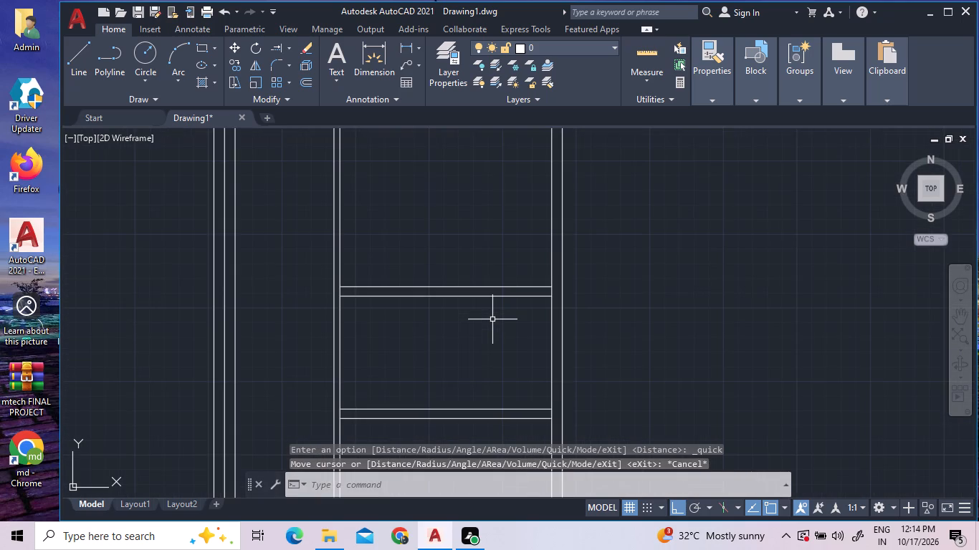
{"action": "scroll", "coordinate": [519, 337], "scroll_direction": "down", "scroll_amount": 2}
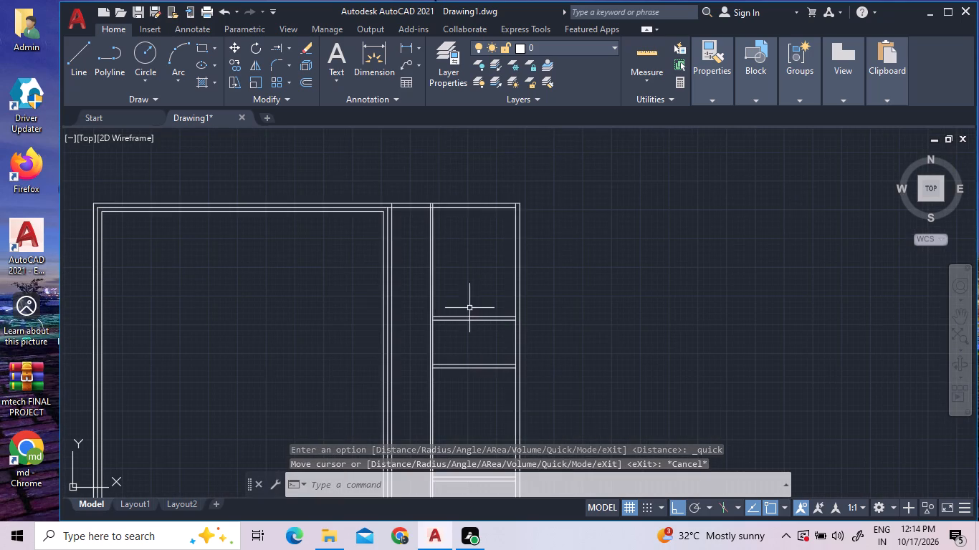
{"action": "scroll", "coordinate": [465, 213], "scroll_direction": "up", "scroll_amount": 2}
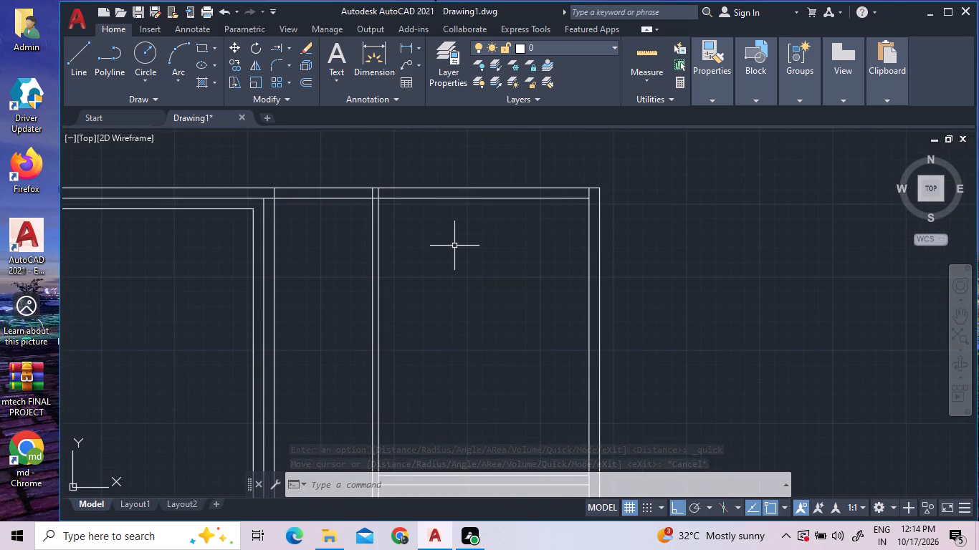
{"action": "type", "text": "tr"}
{"action": "key", "text": "space"}
{"action": "key", "text": "space"}
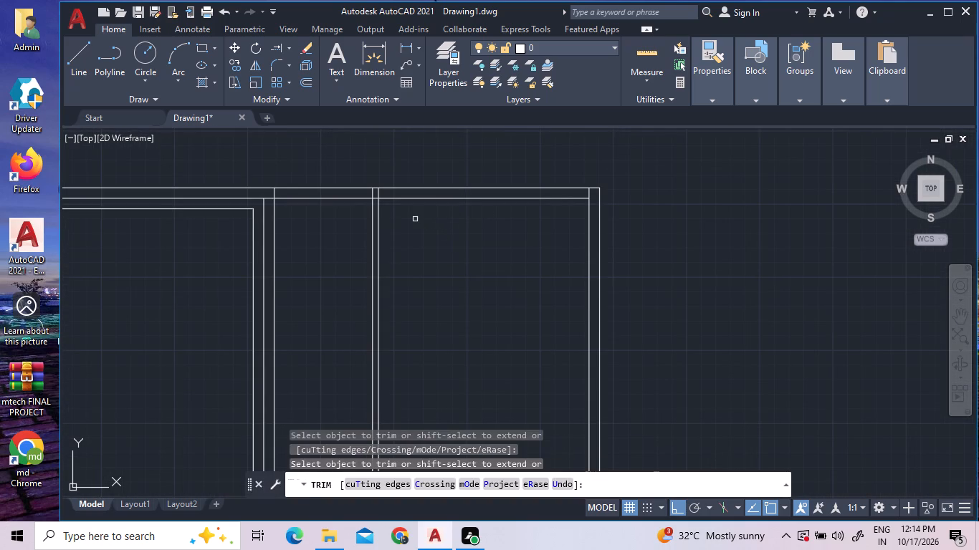
{"action": "triple_click", "coordinate": [378, 194]}
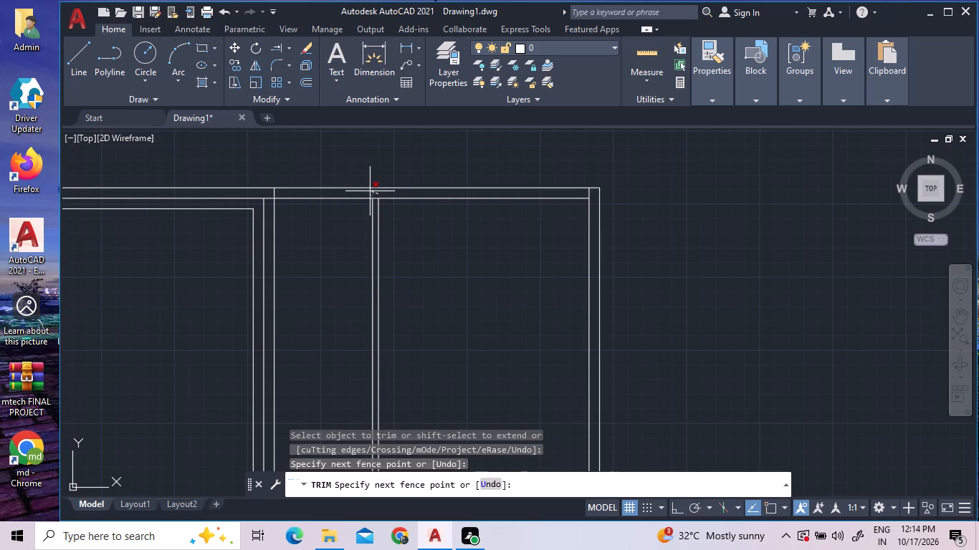
{"action": "left_click", "coordinate": [370, 191]}
{"action": "left_click", "coordinate": [376, 197]}
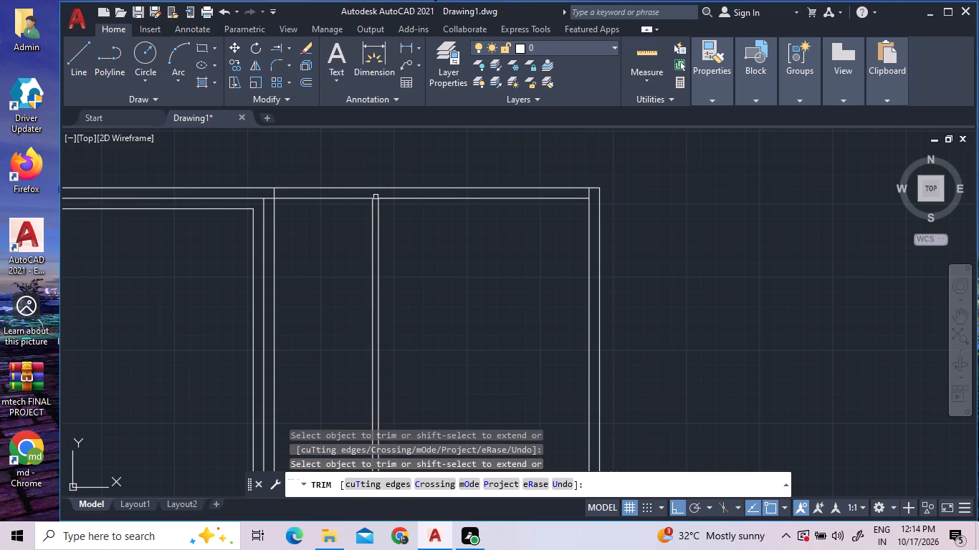
{"action": "double_click", "coordinate": [593, 192]}
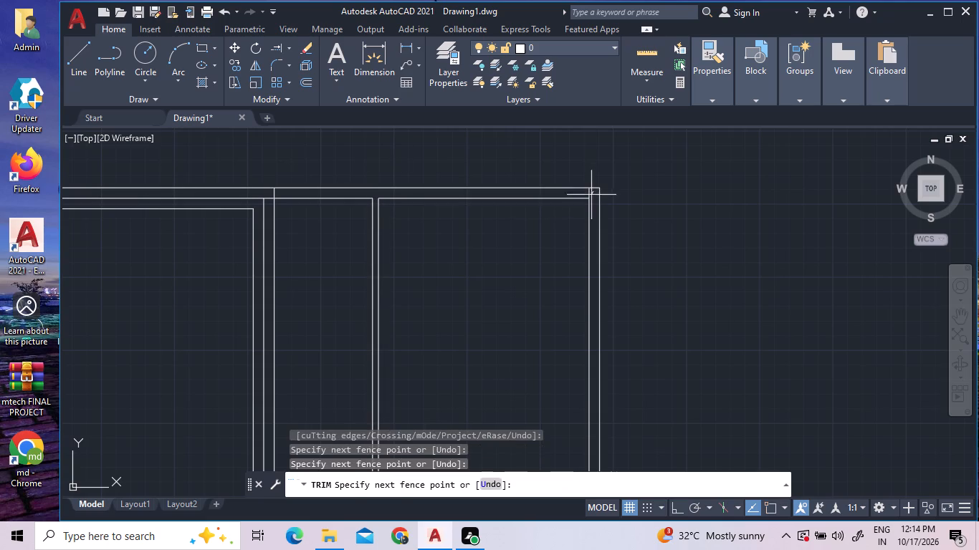
{"action": "left_click", "coordinate": [585, 194]}
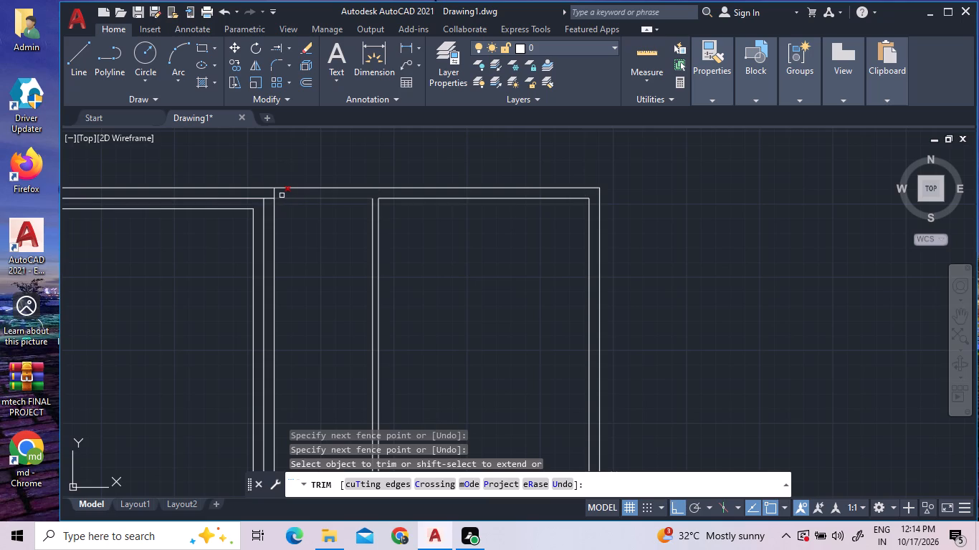
{"action": "left_click", "coordinate": [275, 192]}
Trim the column's inner side wall lines between the line pairs of its two northernmost partitions, opening both ends of each.
{"action": "scroll", "coordinate": [293, 259], "scroll_direction": "down", "scroll_amount": 1}
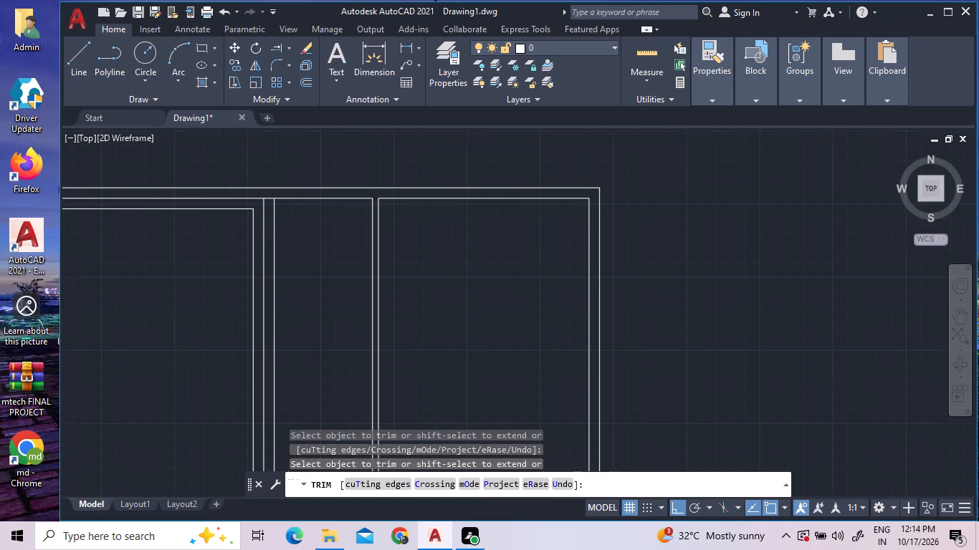
{"action": "scroll", "coordinate": [293, 259], "scroll_direction": "down", "scroll_amount": 4}
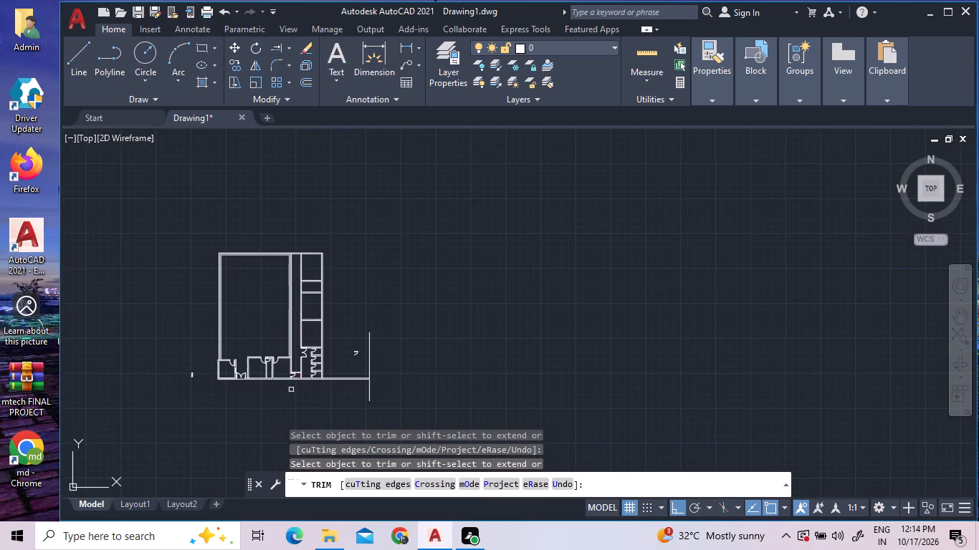
{"action": "scroll", "coordinate": [283, 385], "scroll_direction": "up", "scroll_amount": 3}
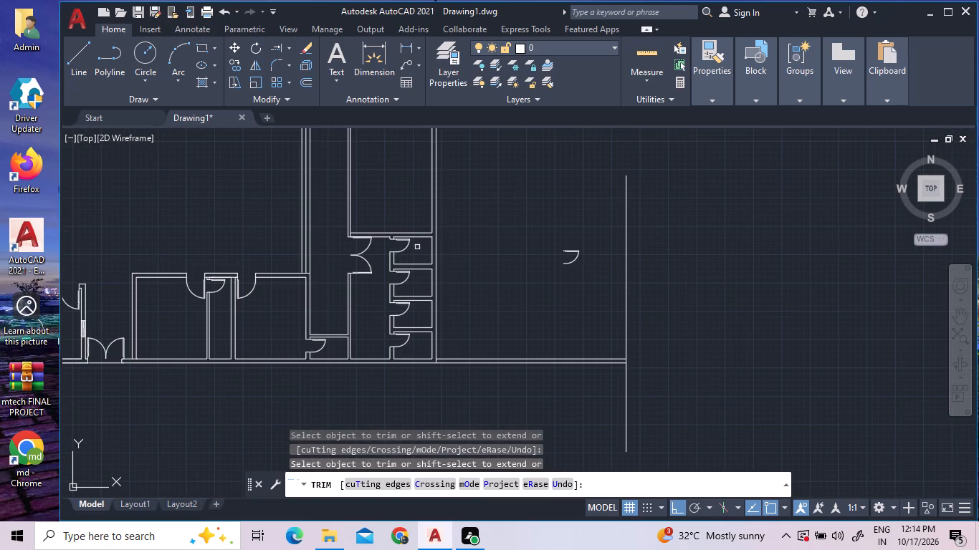
{"action": "scroll", "coordinate": [406, 318], "scroll_direction": "down", "scroll_amount": 2}
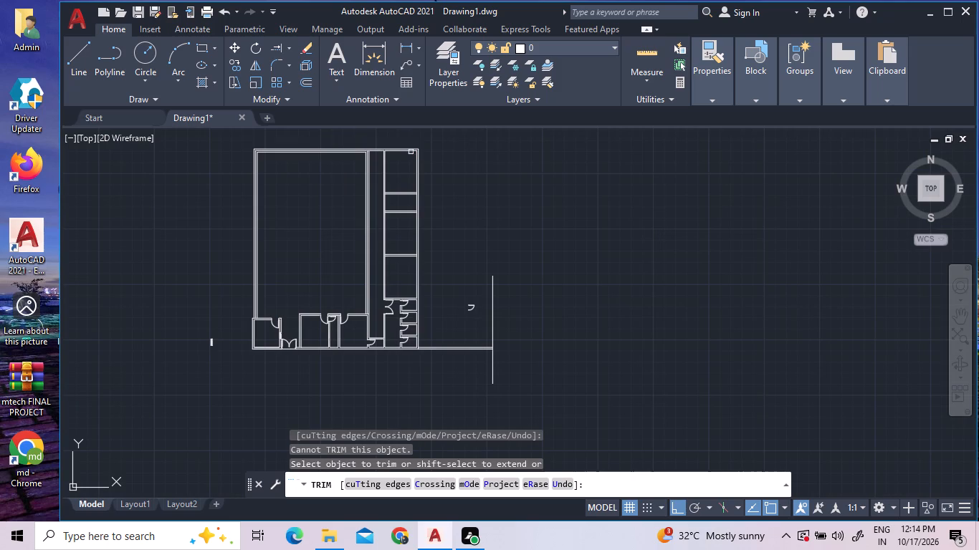
{"action": "scroll", "coordinate": [411, 196], "scroll_direction": "up", "scroll_amount": 3}
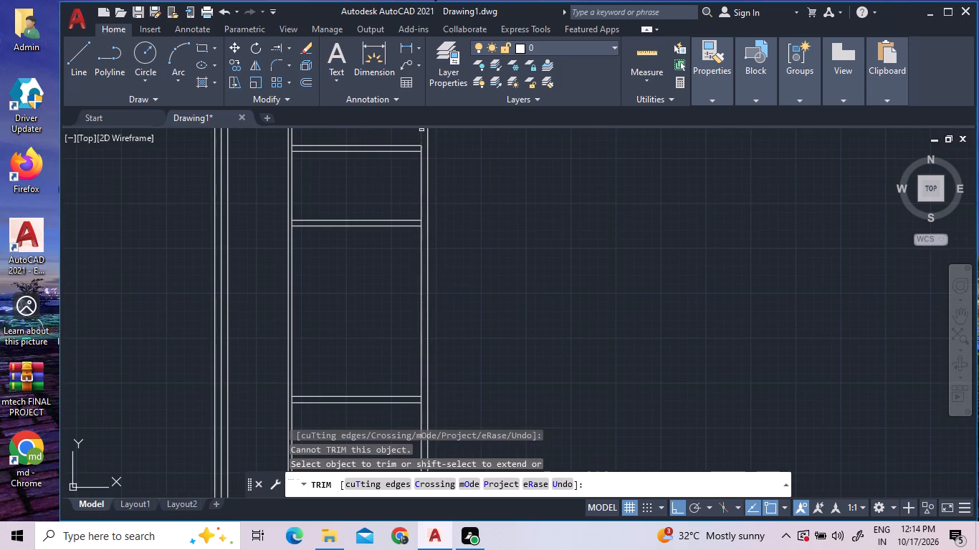
{"action": "scroll", "coordinate": [414, 127], "scroll_direction": "up", "scroll_amount": 6}
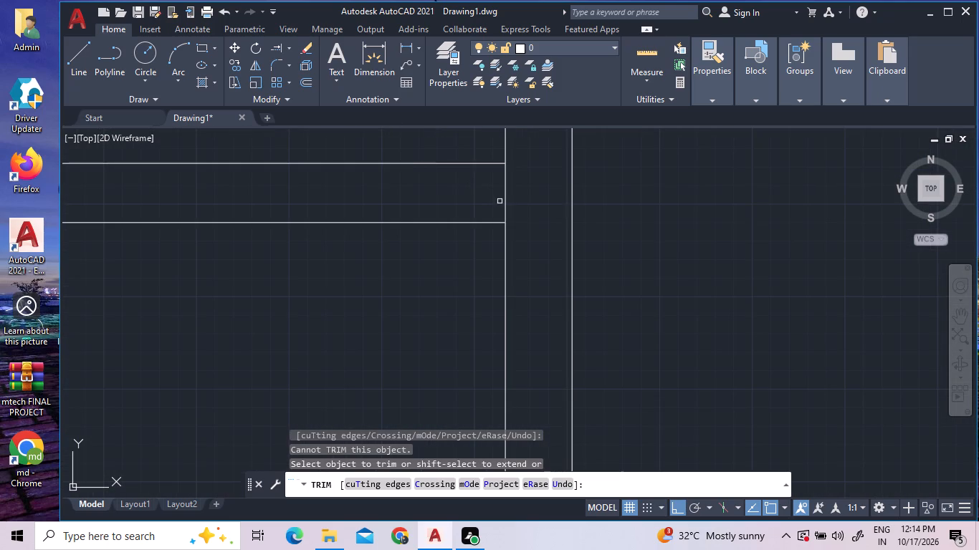
{"action": "left_click", "coordinate": [505, 202]}
{"action": "scroll", "coordinate": [510, 223], "scroll_direction": "down", "scroll_amount": 3}
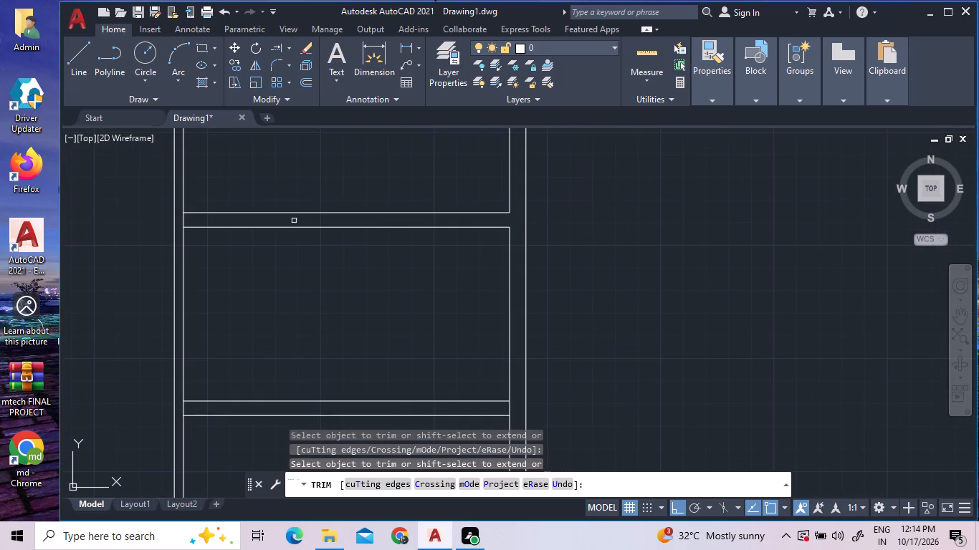
{"action": "left_click", "coordinate": [183, 221]}
{"action": "left_click", "coordinate": [183, 406]}
{"action": "left_click", "coordinate": [512, 407]}
Trim the column's inner side wall lines at both ends of the third partition from the north and finish trimming.
{"action": "scroll", "coordinate": [381, 321], "scroll_direction": "down", "scroll_amount": 2}
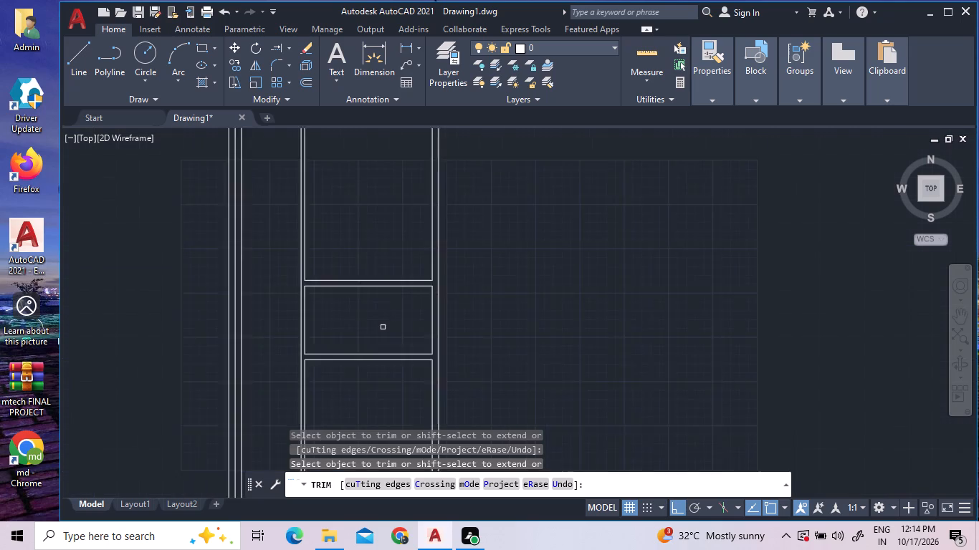
{"action": "scroll", "coordinate": [383, 328], "scroll_direction": "down", "scroll_amount": 1}
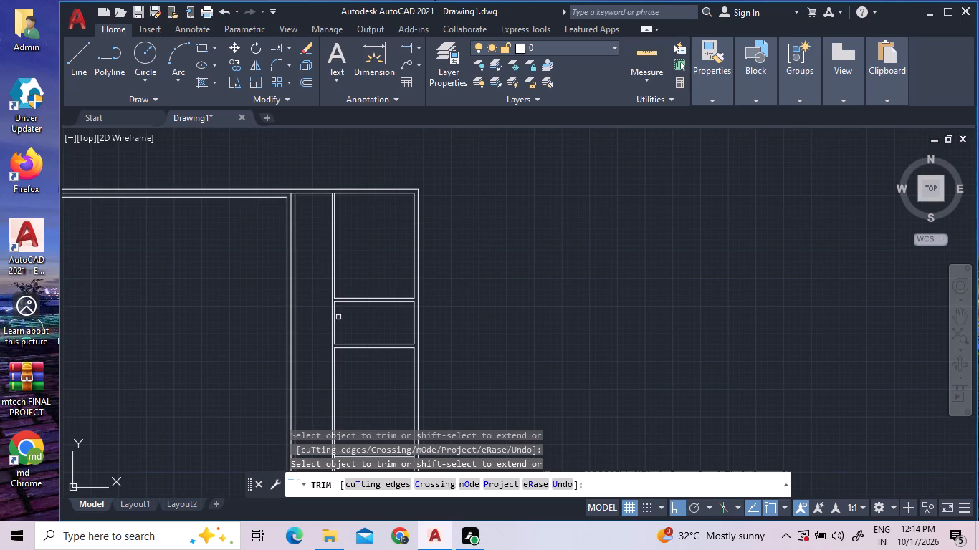
{"action": "scroll", "coordinate": [352, 317], "scroll_direction": "down", "scroll_amount": 2}
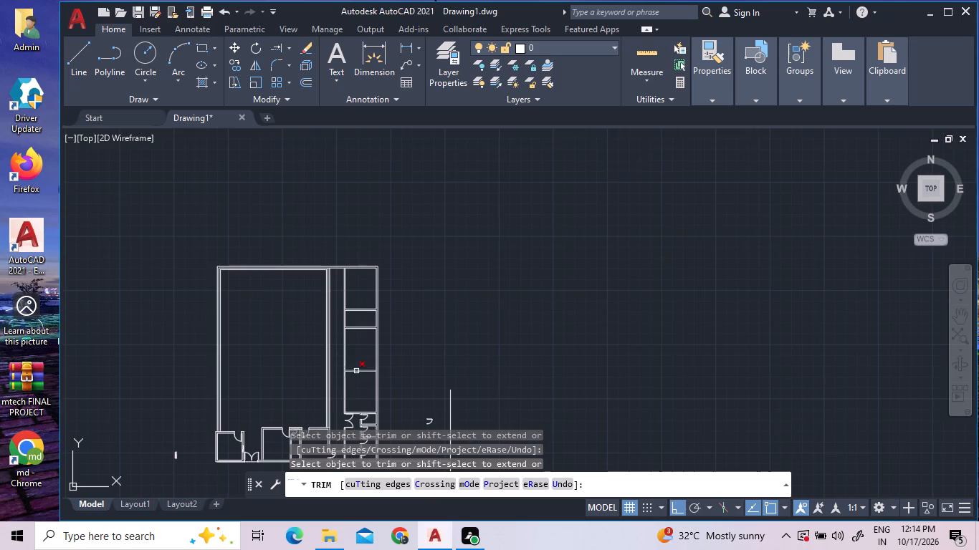
{"action": "scroll", "coordinate": [355, 376], "scroll_direction": "up", "scroll_amount": 3}
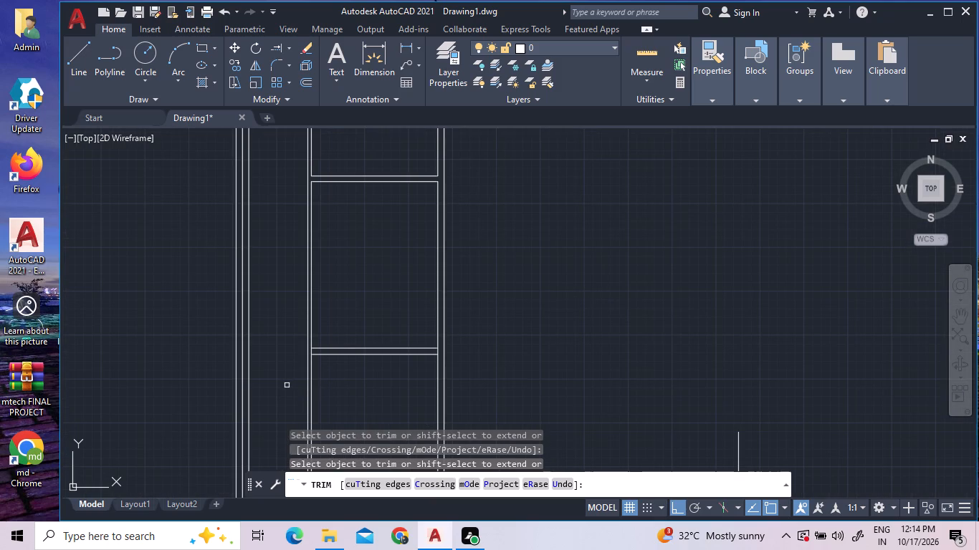
{"action": "scroll", "coordinate": [322, 357], "scroll_direction": "up", "scroll_amount": 3}
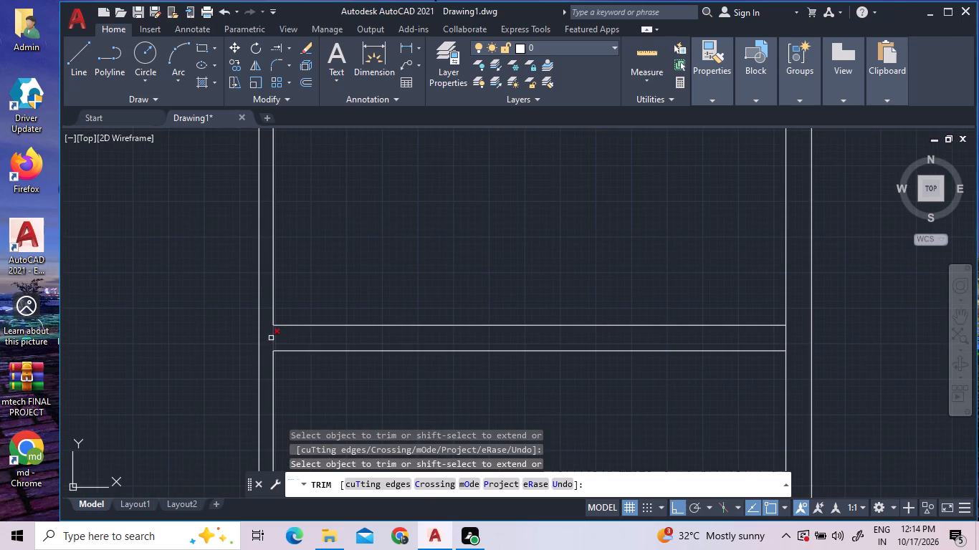
{"action": "left_click", "coordinate": [271, 338]}
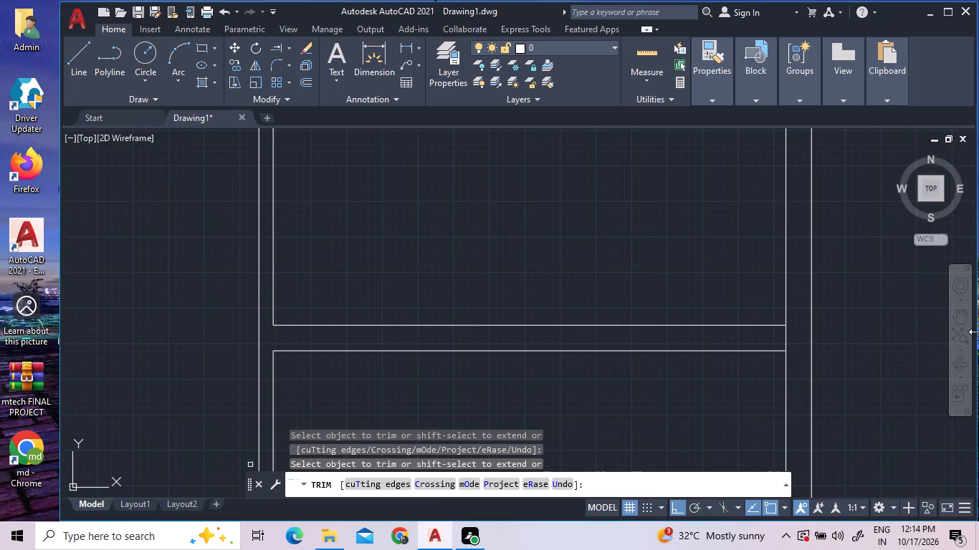
{"action": "left_click", "coordinate": [785, 330]}
{"action": "scroll", "coordinate": [755, 394], "scroll_direction": "down", "scroll_amount": 2}
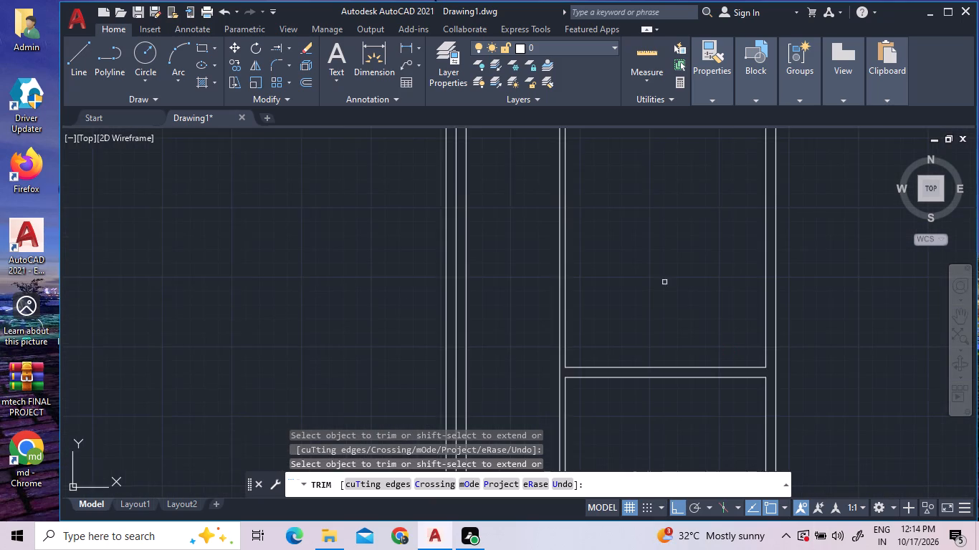
{"action": "scroll", "coordinate": [664, 282], "scroll_direction": "down", "scroll_amount": 2}
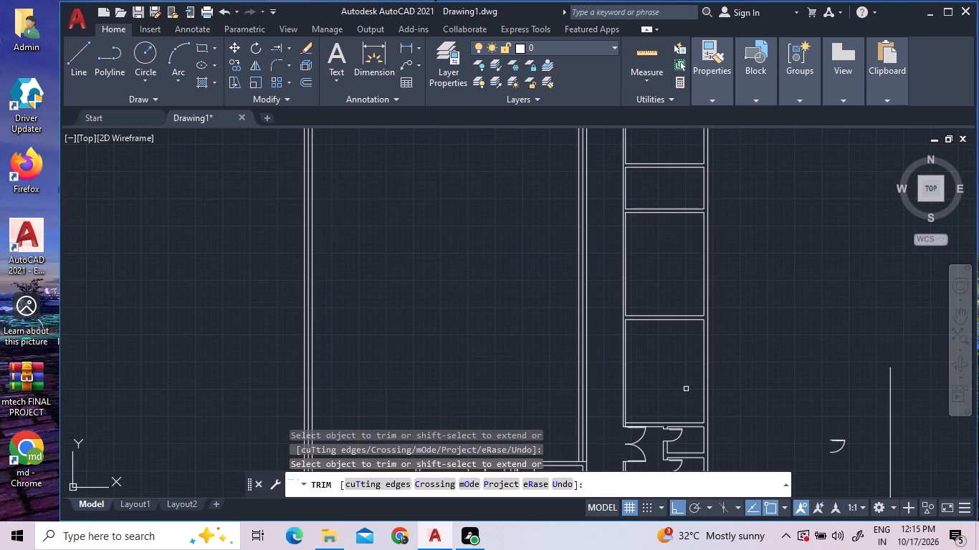
{"action": "right_click", "coordinate": [803, 362]}
{"action": "left_click", "coordinate": [833, 164]}
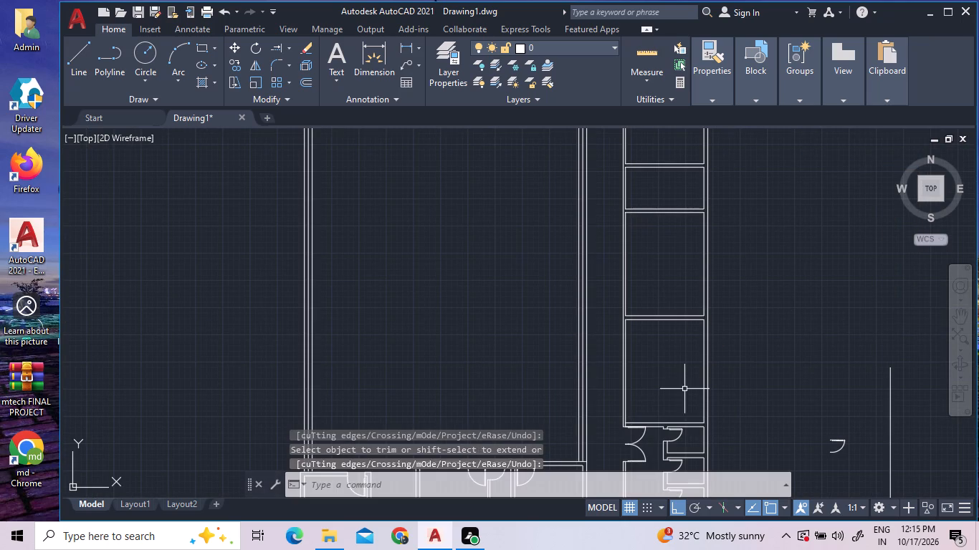
Measure the width of the corridor between the hall's east wall and the compartment column with quick measuring.
{"action": "scroll", "coordinate": [646, 421], "scroll_direction": "down", "scroll_amount": 1}
{"action": "scroll", "coordinate": [659, 277], "scroll_direction": "up", "scroll_amount": 2}
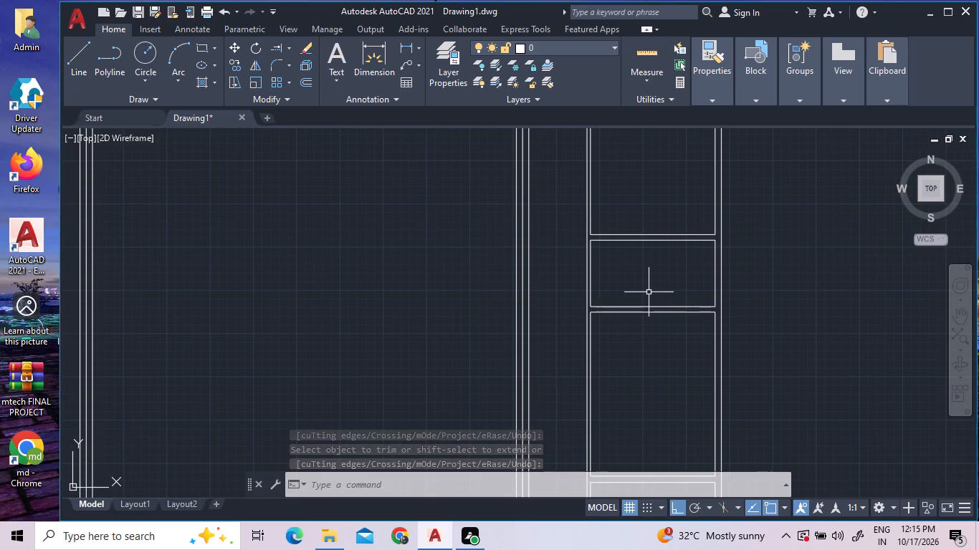
{"action": "scroll", "coordinate": [643, 309], "scroll_direction": "down", "scroll_amount": 1}
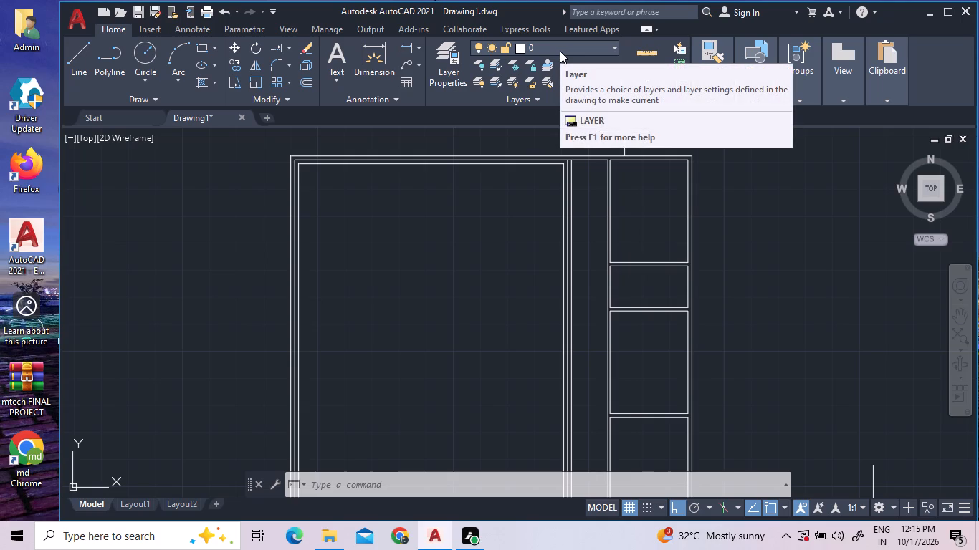
{"action": "left_click", "coordinate": [639, 59]}
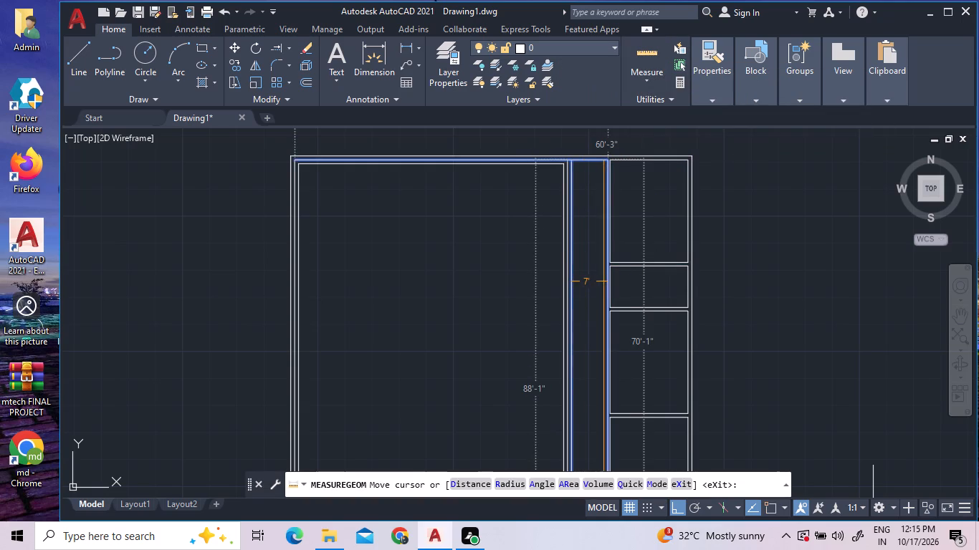
{"action": "key", "text": "Escape"}
{"action": "key", "text": "Escape"}
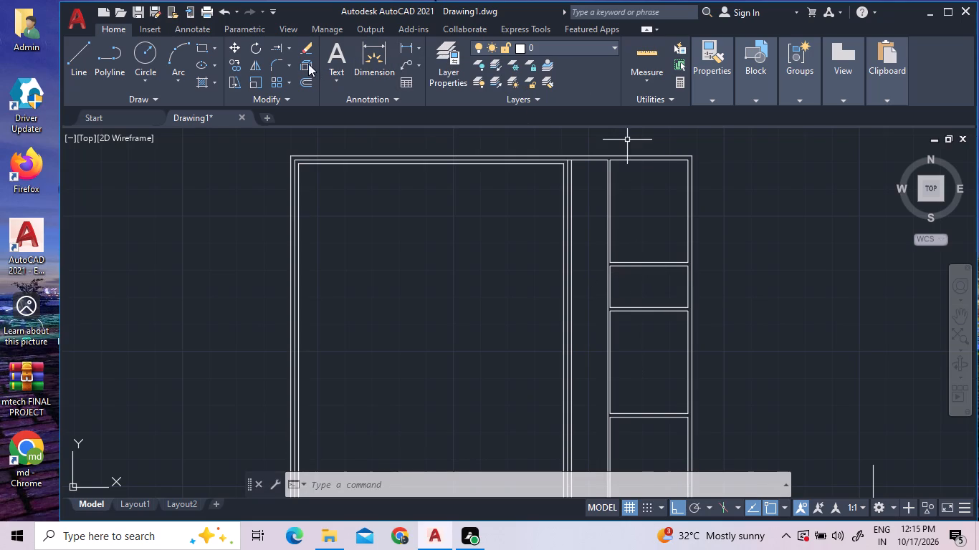
Extend the northernmost partition's line pair east to the column's outer wall line and west across the corridor to the hall's east wall.
{"action": "left_click", "coordinate": [277, 46]}
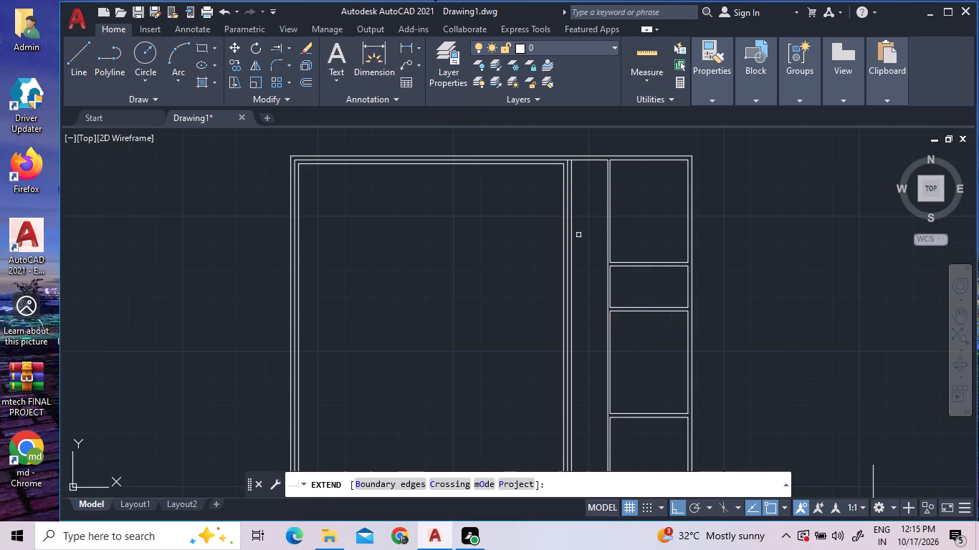
{"action": "left_click_drag", "start_coordinate": [643, 294], "coordinate": [644, 255]}
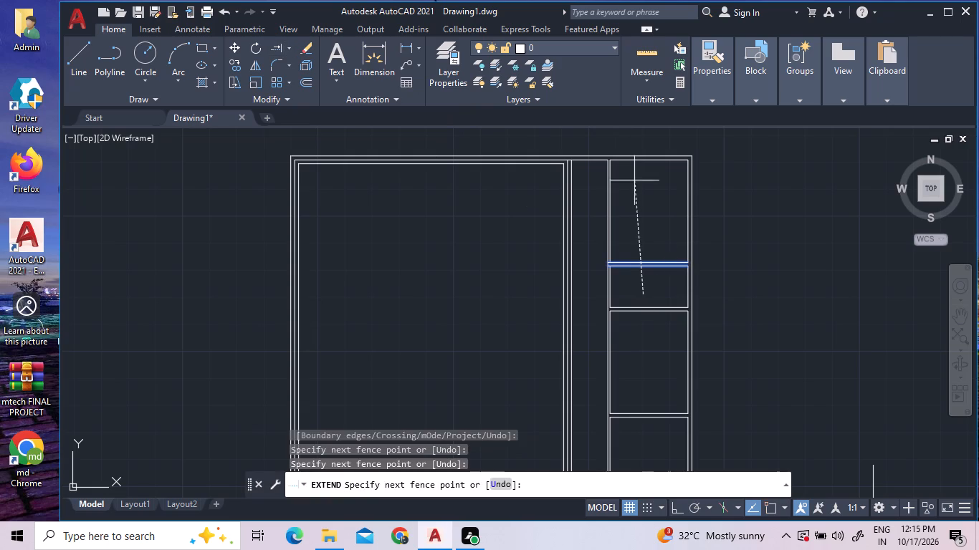
{"action": "left_click", "coordinate": [634, 180]}
{"action": "left_click_drag", "start_coordinate": [641, 292], "coordinate": [642, 284]}
{"action": "double_click", "coordinate": [628, 201]}
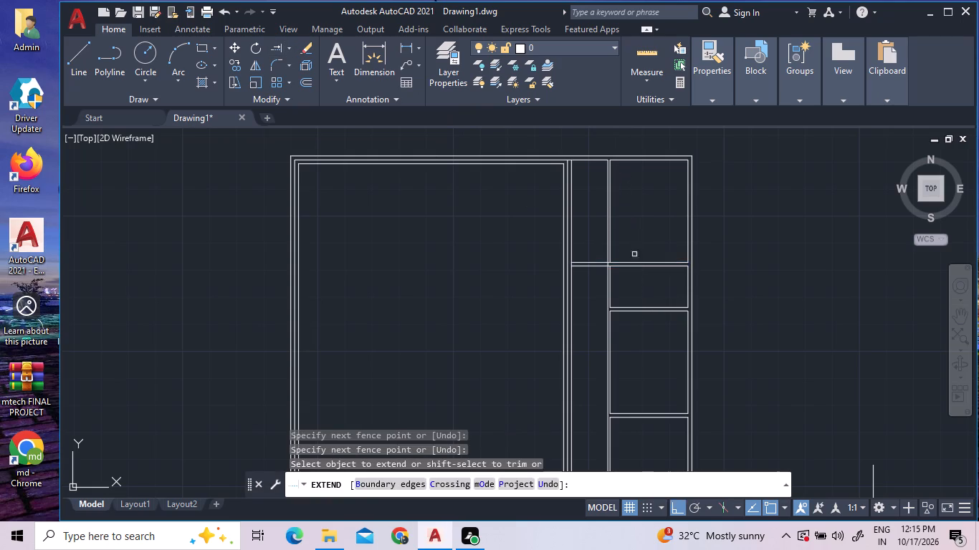
{"action": "double_click", "coordinate": [641, 289]}
{"action": "left_click", "coordinate": [626, 175]}
Extend the northernmost partition's line pair further west across the hall to the outer line of its west wall.
{"action": "left_click", "coordinate": [594, 290]}
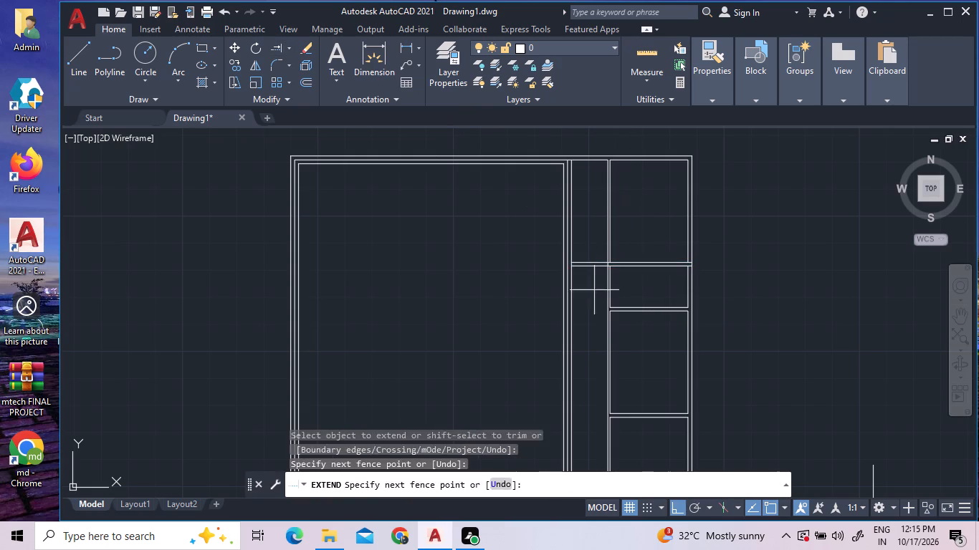
{"action": "left_click", "coordinate": [582, 187]}
{"action": "left_click", "coordinate": [587, 298]}
{"action": "left_click", "coordinate": [580, 188]}
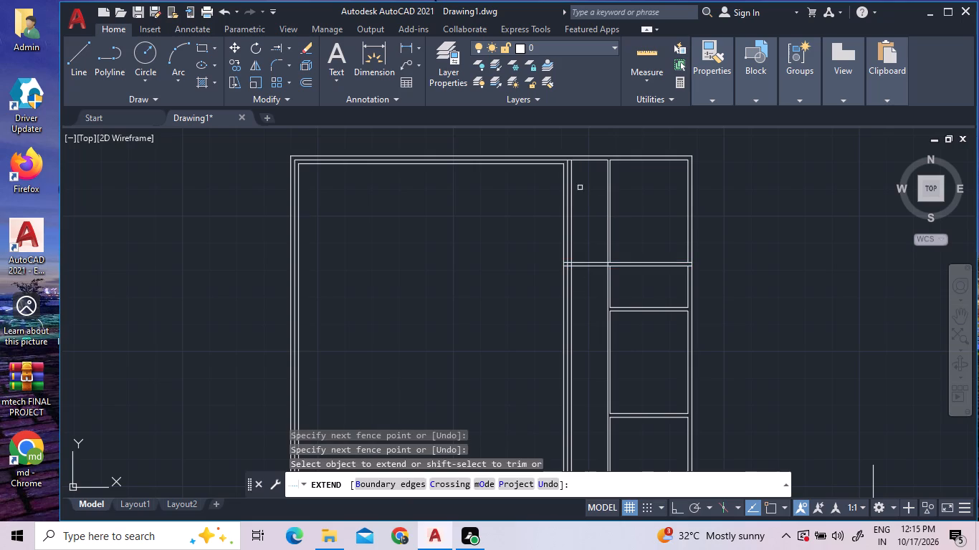
{"action": "left_click_drag", "start_coordinate": [581, 312], "coordinate": [582, 303]}
{"action": "left_click", "coordinate": [583, 196]}
{"action": "left_click", "coordinate": [601, 332]}
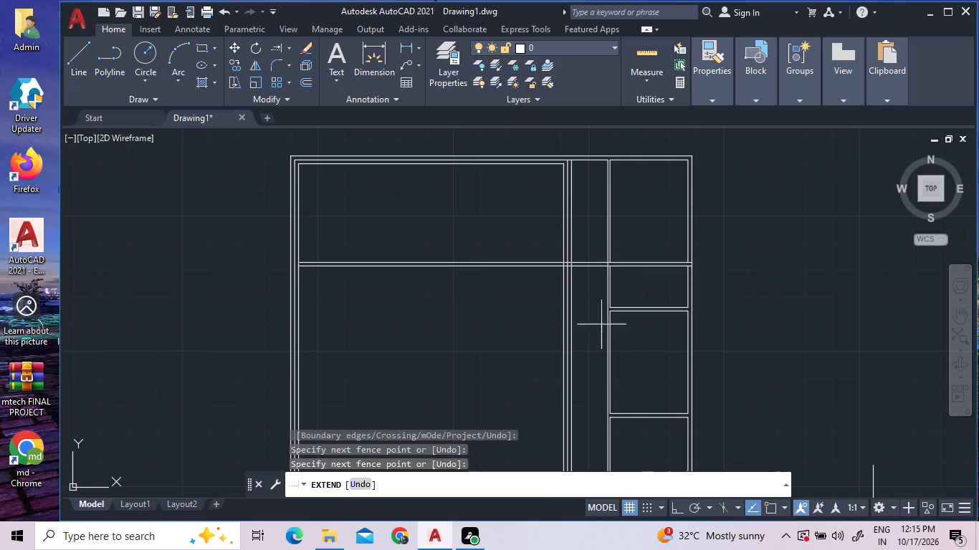
{"action": "left_click", "coordinate": [586, 196]}
{"action": "left_click_drag", "start_coordinate": [419, 340], "coordinate": [424, 324]}
{"action": "left_click", "coordinate": [379, 198]}
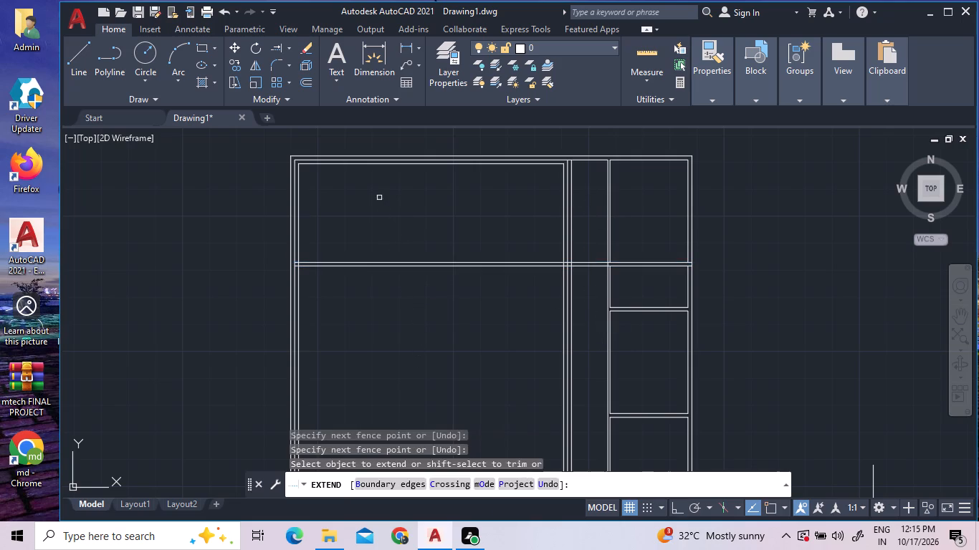
{"action": "left_click", "coordinate": [365, 331]}
{"action": "left_click", "coordinate": [356, 202]}
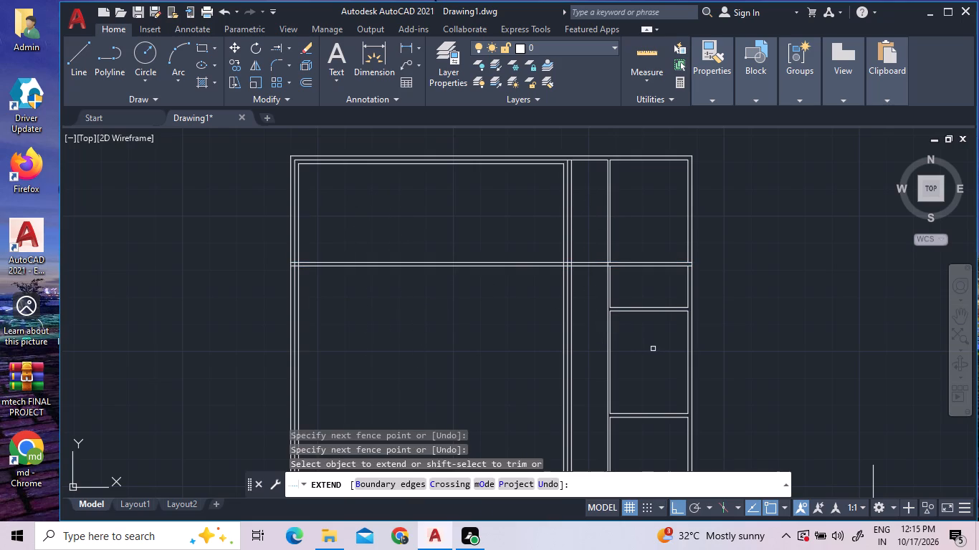
Extend the second partition's line pair east to the column's outer wall line and west across the corridor to the hall's east wall.
{"action": "left_click", "coordinate": [653, 349]}
{"action": "left_click", "coordinate": [647, 284]}
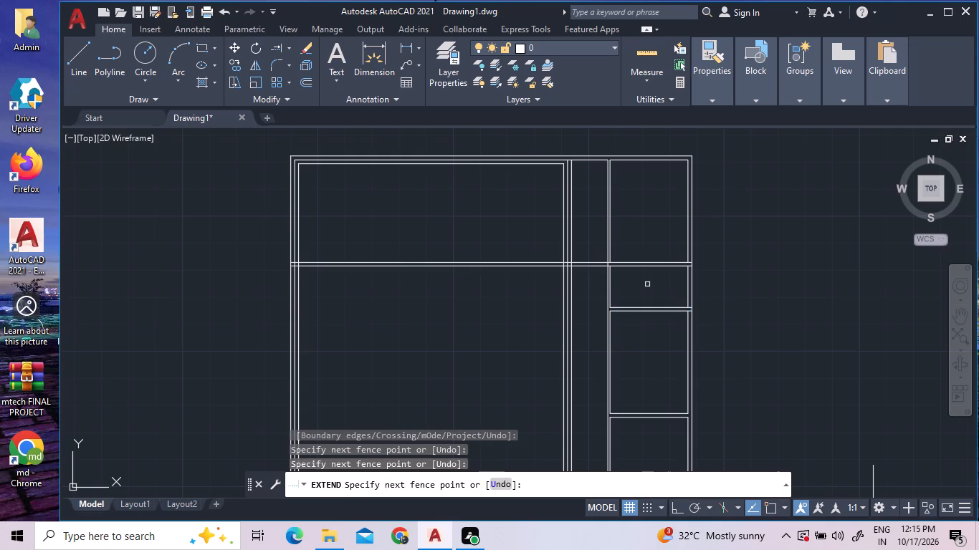
{"action": "left_click_drag", "start_coordinate": [645, 370], "coordinate": [648, 340]}
{"action": "left_click", "coordinate": [648, 293]}
{"action": "double_click", "coordinate": [647, 347]}
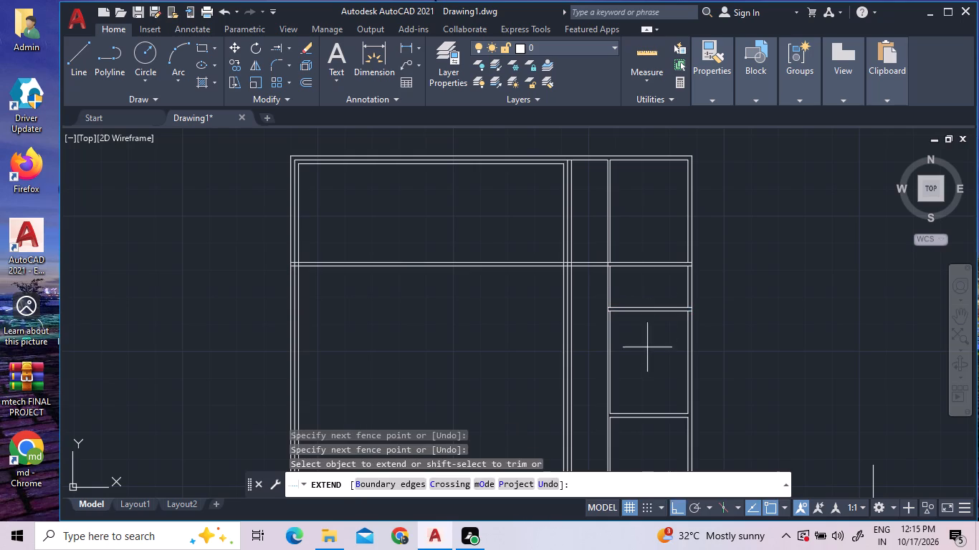
{"action": "left_click", "coordinate": [631, 266]}
Extend the second partition's line pair further west across the hall to the outer line of its west wall and finish extending.
{"action": "left_click_drag", "start_coordinate": [591, 367], "coordinate": [592, 355]}
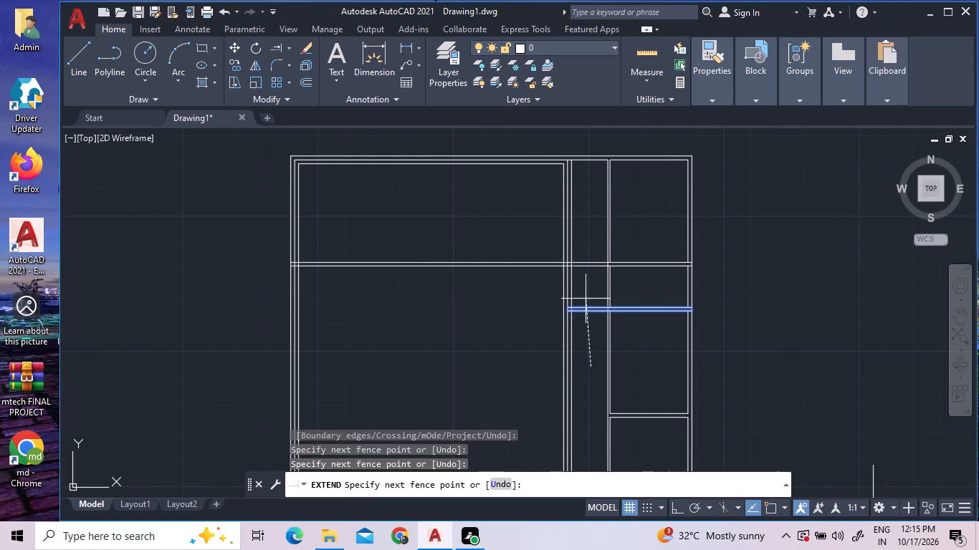
{"action": "left_click", "coordinate": [581, 284]}
{"action": "left_click", "coordinate": [584, 380]}
{"action": "left_click", "coordinate": [591, 292]}
{"action": "double_click", "coordinate": [598, 368]}
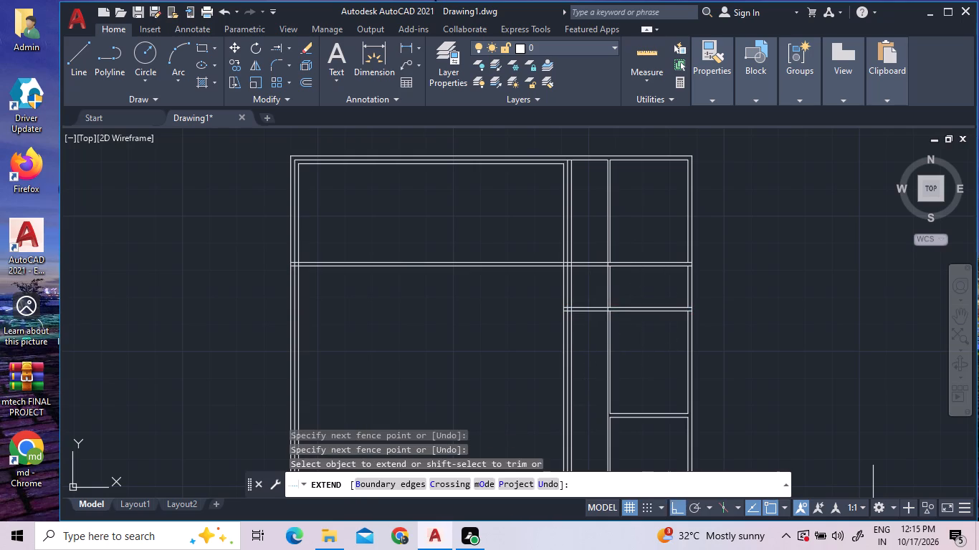
{"action": "left_click", "coordinate": [589, 285]}
{"action": "left_click_drag", "start_coordinate": [455, 377], "coordinate": [455, 363]}
{"action": "left_click", "coordinate": [424, 291]}
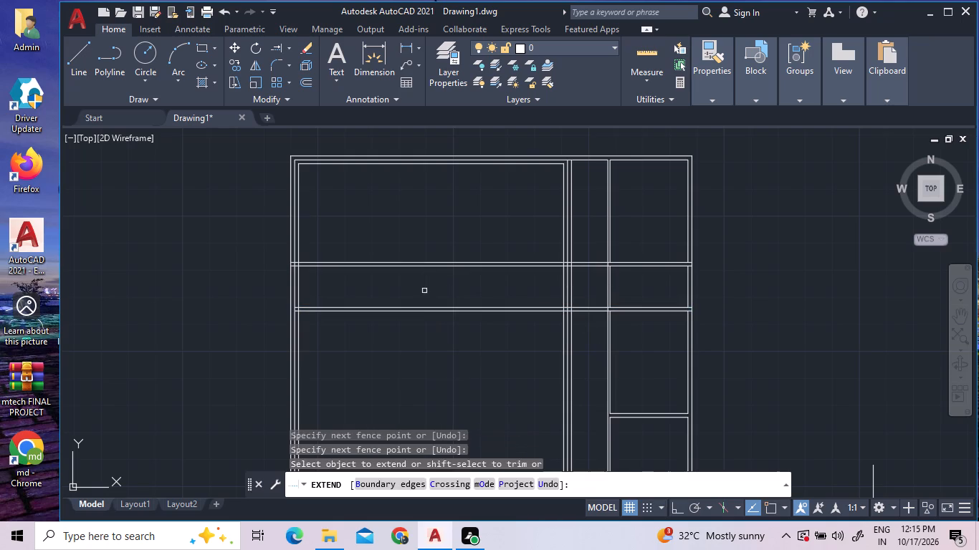
{"action": "left_click_drag", "start_coordinate": [406, 380], "coordinate": [407, 367]}
{"action": "left_click", "coordinate": [389, 298]}
{"action": "left_click", "coordinate": [353, 370]}
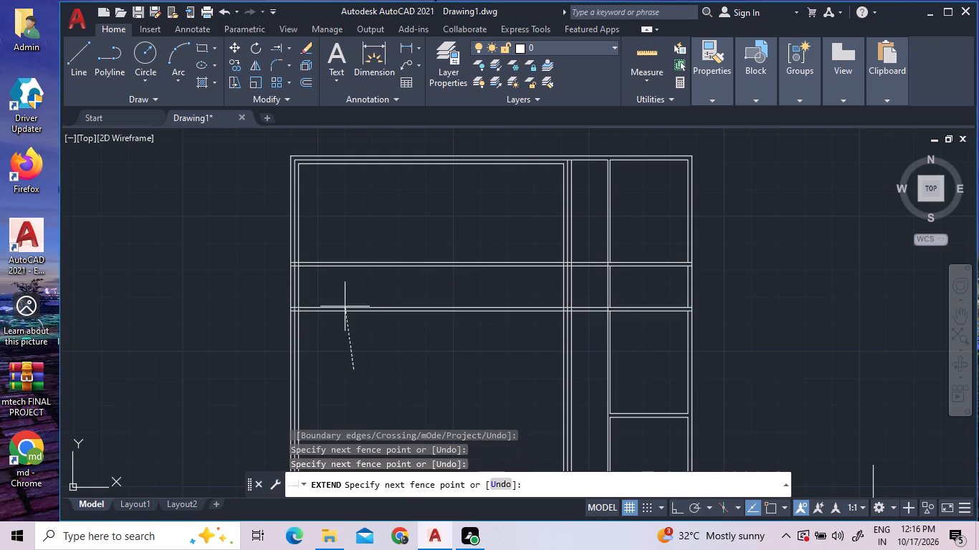
{"action": "left_click", "coordinate": [330, 291]}
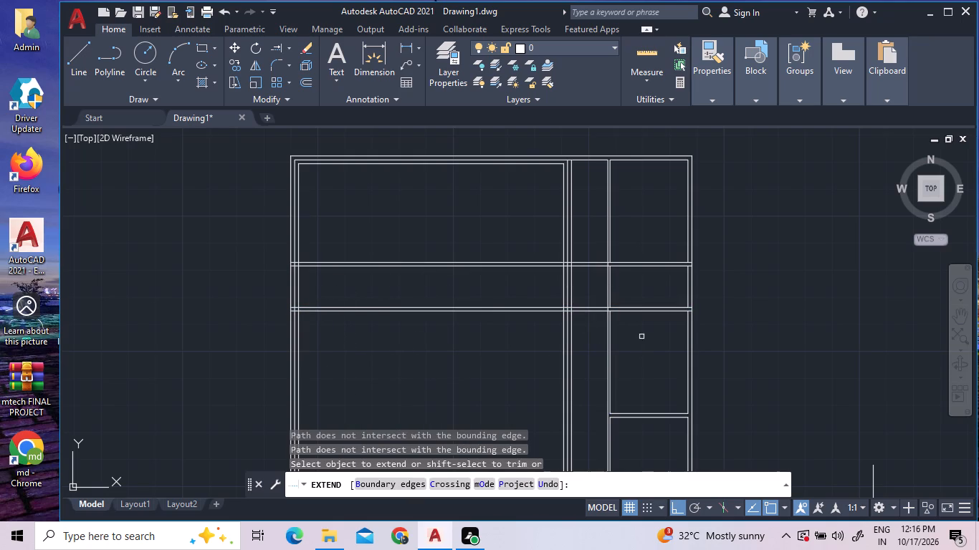
{"action": "key", "text": "grave"}
{"action": "key", "text": "Escape"}
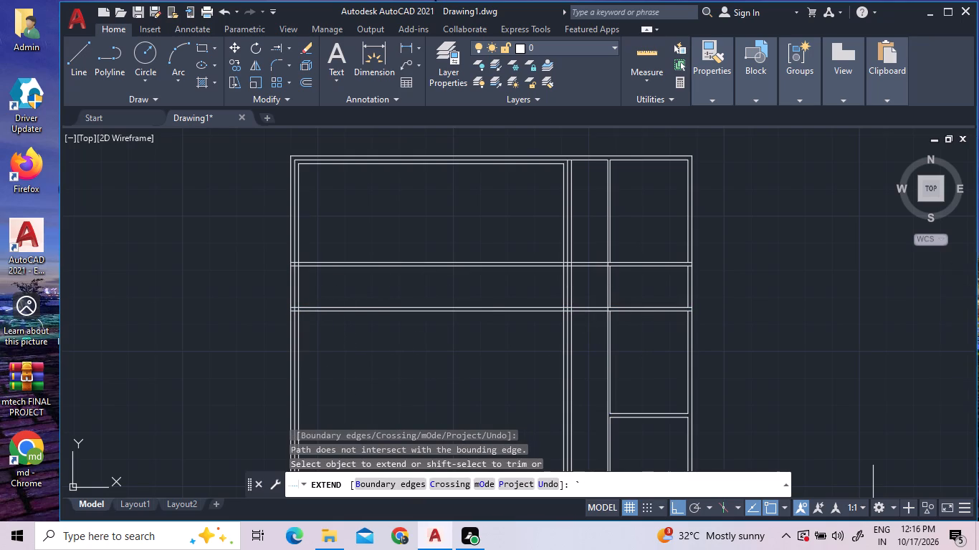
Trim the northernmost partition's lines within the column's east wall and the column's west wall line between the partition's line pair.
{"action": "scroll", "coordinate": [634, 253], "scroll_direction": "up", "scroll_amount": 4}
{"action": "scroll", "coordinate": [512, 297], "scroll_direction": "down", "scroll_amount": 1}
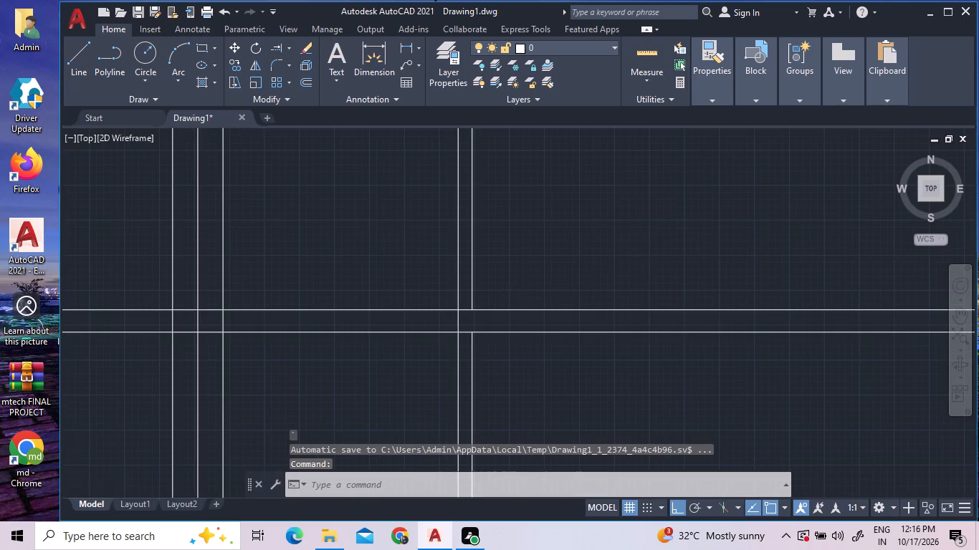
{"action": "scroll", "coordinate": [512, 297], "scroll_direction": "down", "scroll_amount": 2}
{"action": "scroll", "coordinate": [475, 347], "scroll_direction": "up", "scroll_amount": 1}
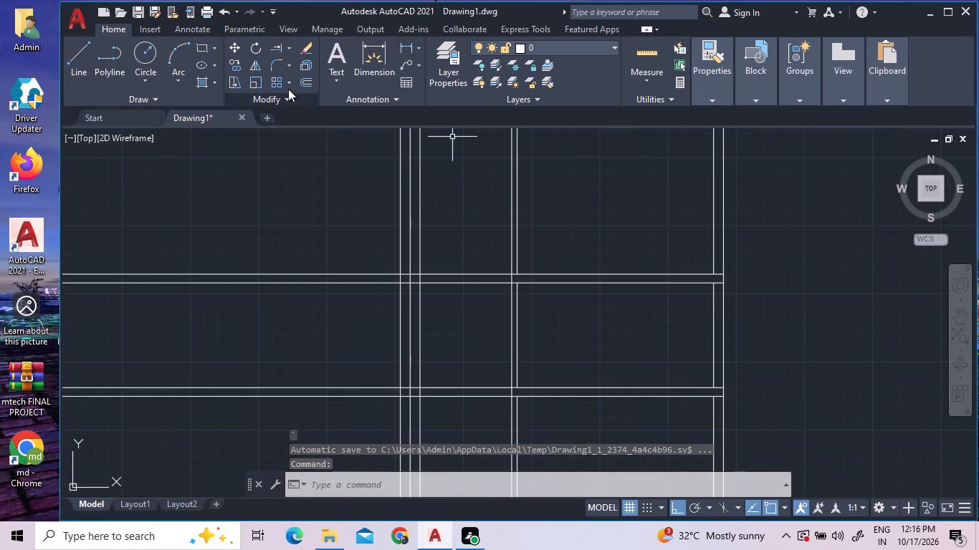
{"action": "left_click", "coordinate": [304, 89]}
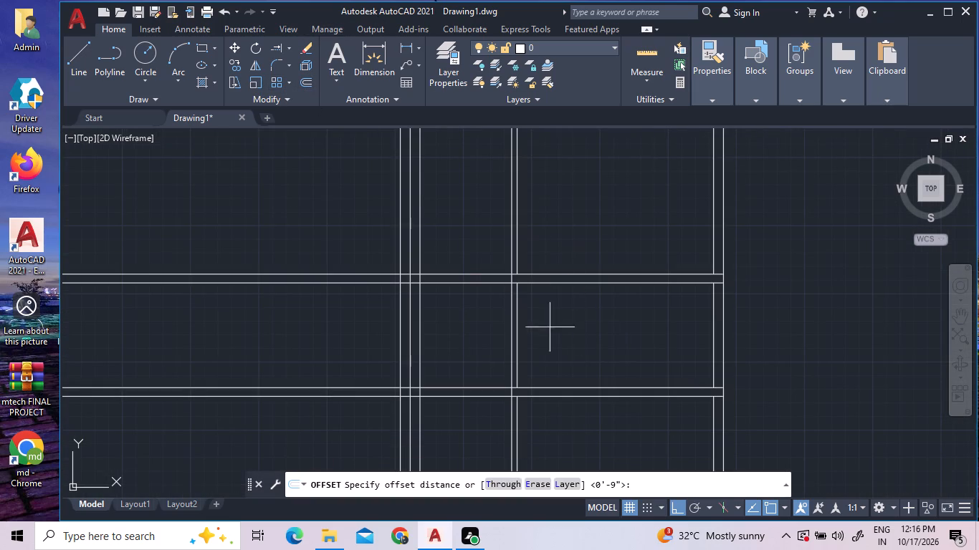
{"action": "scroll", "coordinate": [718, 276], "scroll_direction": "up", "scroll_amount": 4}
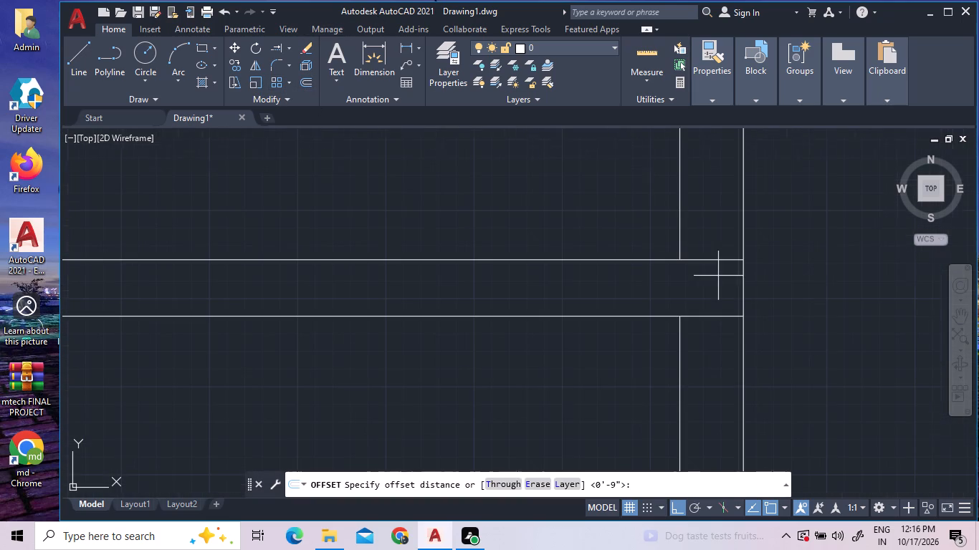
{"action": "left_click", "coordinate": [290, 48]}
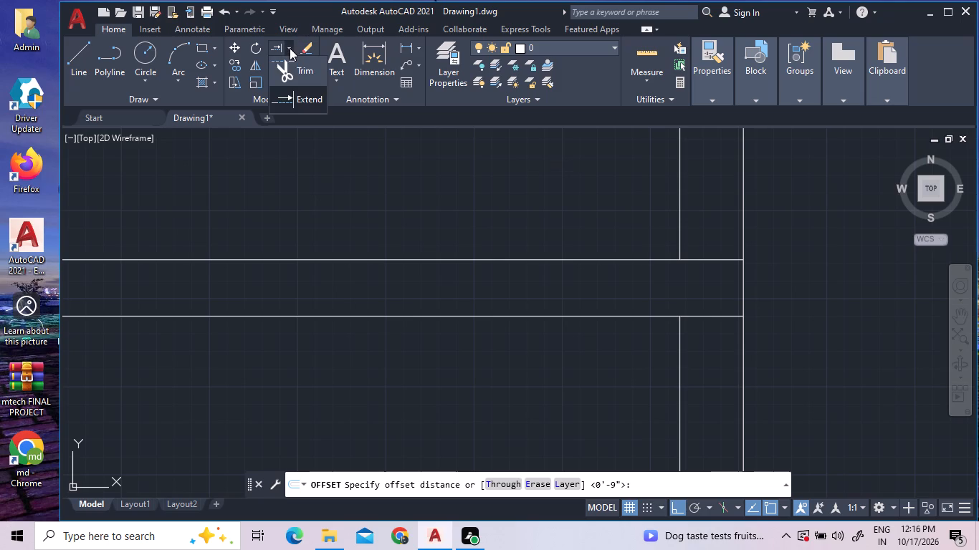
{"action": "left_click", "coordinate": [291, 66]}
{"action": "left_click", "coordinate": [706, 257]}
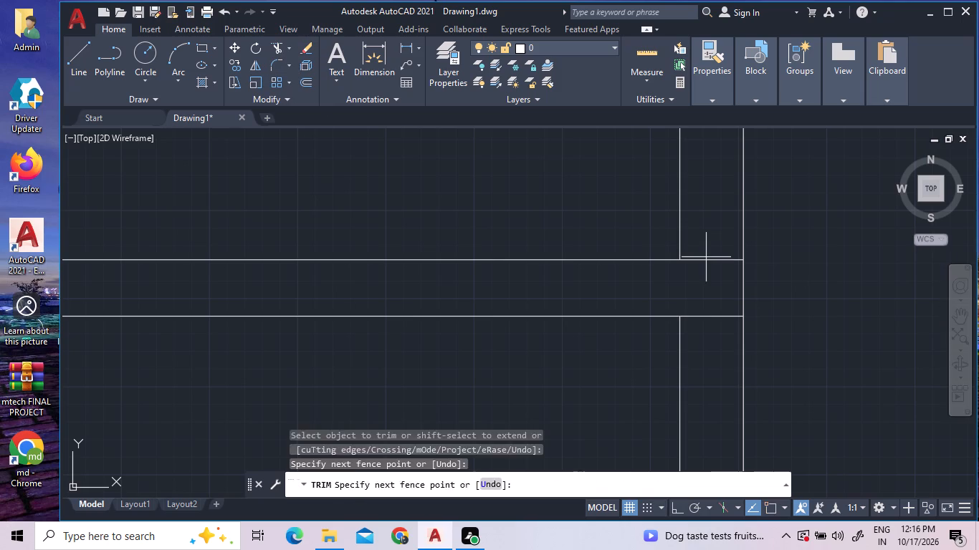
{"action": "left_click", "coordinate": [712, 361]}
{"action": "scroll", "coordinate": [486, 296], "scroll_direction": "down", "scroll_amount": 3}
{"action": "scroll", "coordinate": [527, 350], "scroll_direction": "down", "scroll_amount": 1}
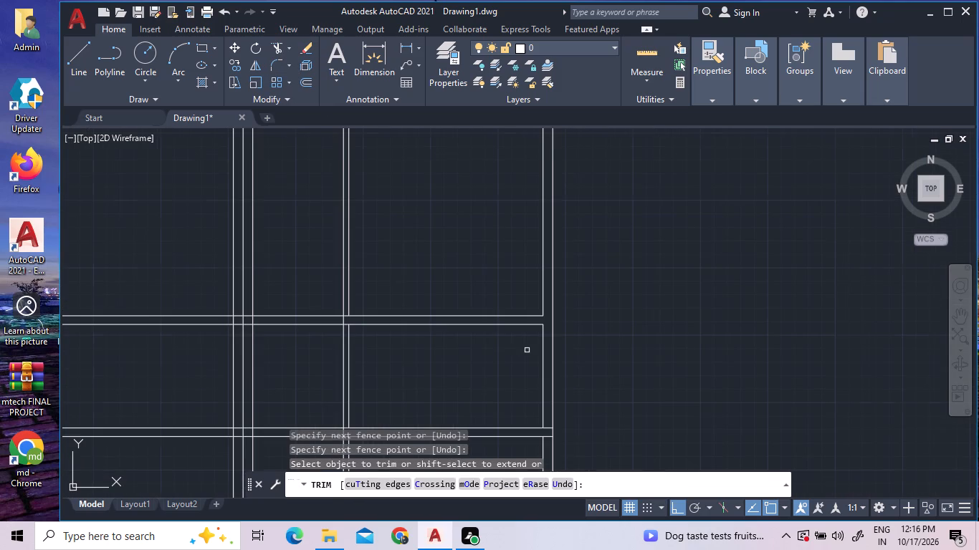
{"action": "scroll", "coordinate": [323, 320], "scroll_direction": "up", "scroll_amount": 1}
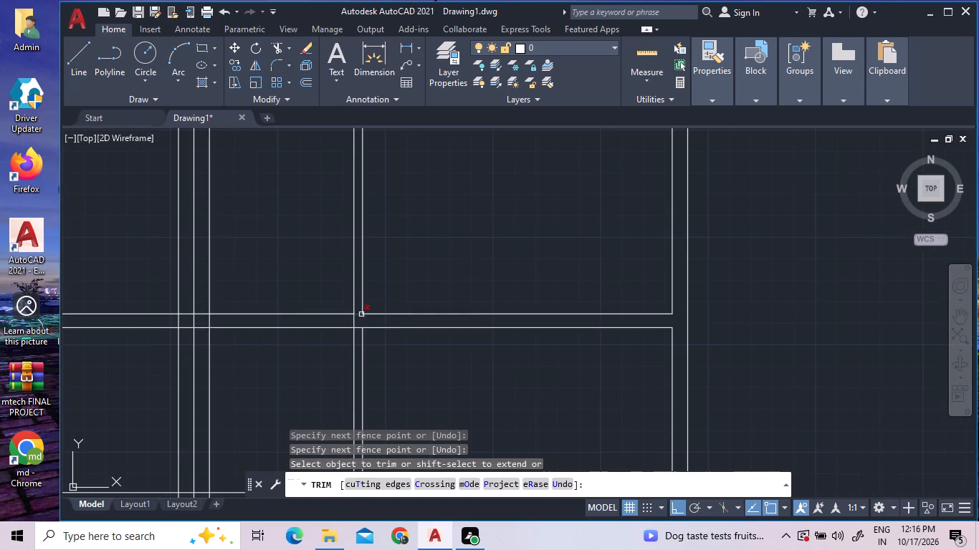
{"action": "left_click", "coordinate": [353, 318]}
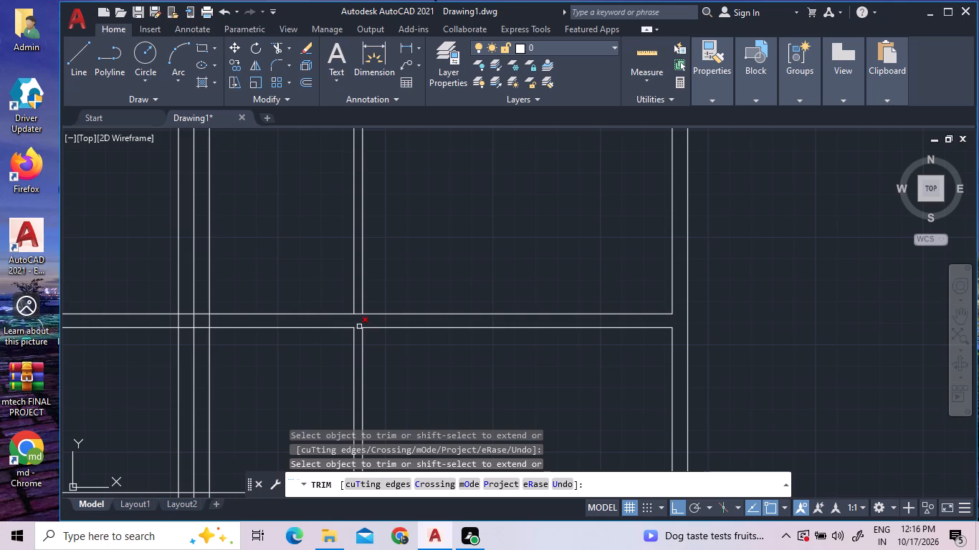
Trim away the column's west wall lines and the hall's east wall lines between the two extended partitions.
{"action": "scroll", "coordinate": [381, 310], "scroll_direction": "down", "scroll_amount": 2}
{"action": "left_click", "coordinate": [393, 354]}
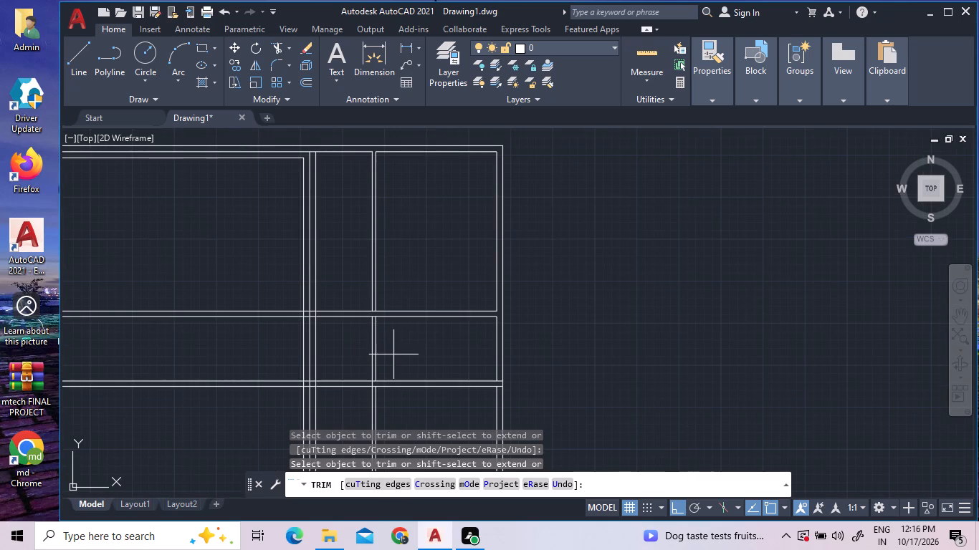
{"action": "left_click", "coordinate": [339, 351]}
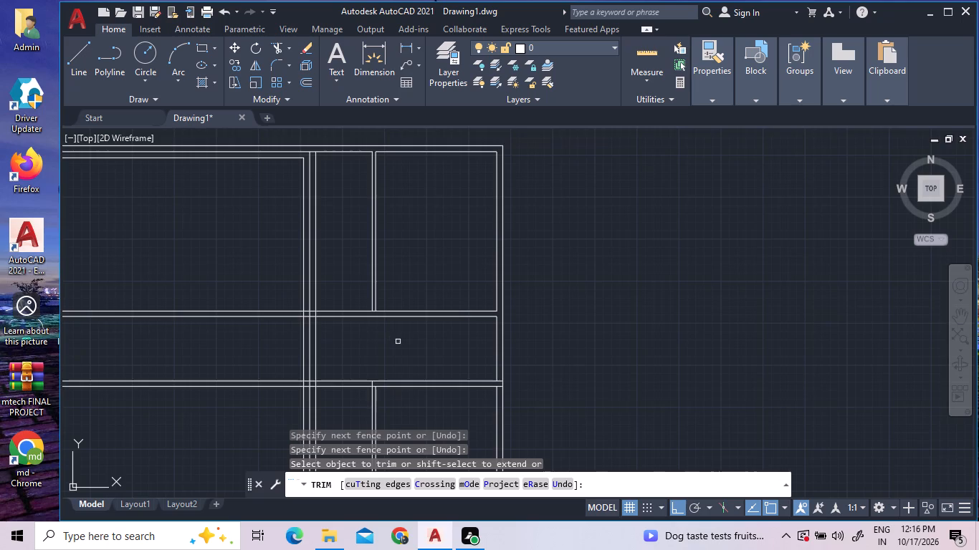
{"action": "scroll", "coordinate": [399, 342], "scroll_direction": "down", "scroll_amount": 2}
{"action": "left_click", "coordinate": [399, 342]}
{"action": "left_click", "coordinate": [334, 343]}
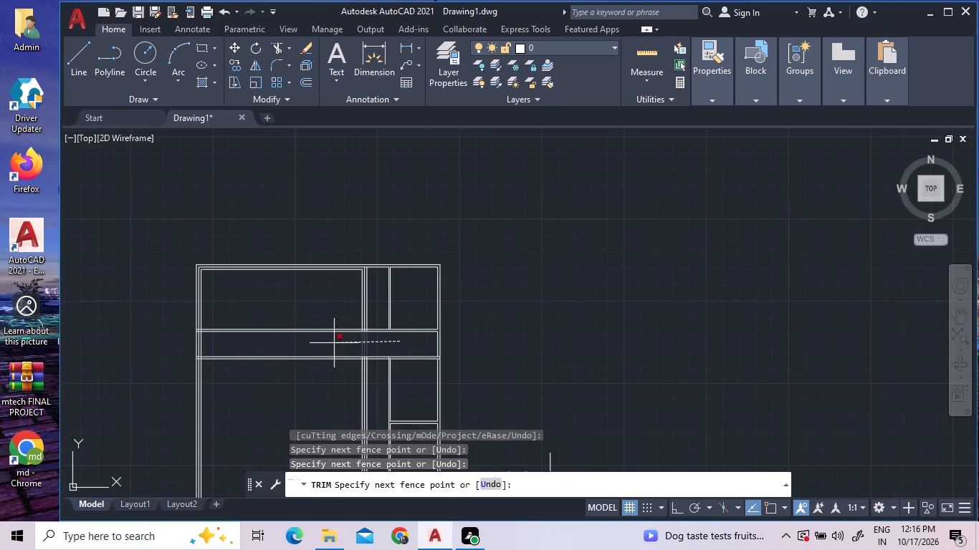
Trim the three lines of the hall's east wall between the northernmost partition's line pair.
{"action": "scroll", "coordinate": [360, 340], "scroll_direction": "up", "scroll_amount": 4}
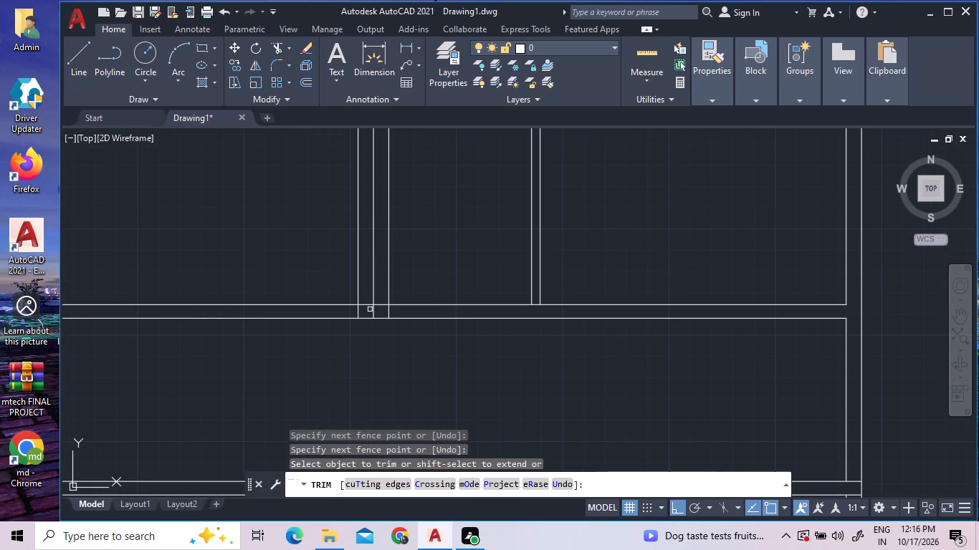
{"action": "left_click", "coordinate": [373, 311]}
{"action": "left_click", "coordinate": [389, 312]}
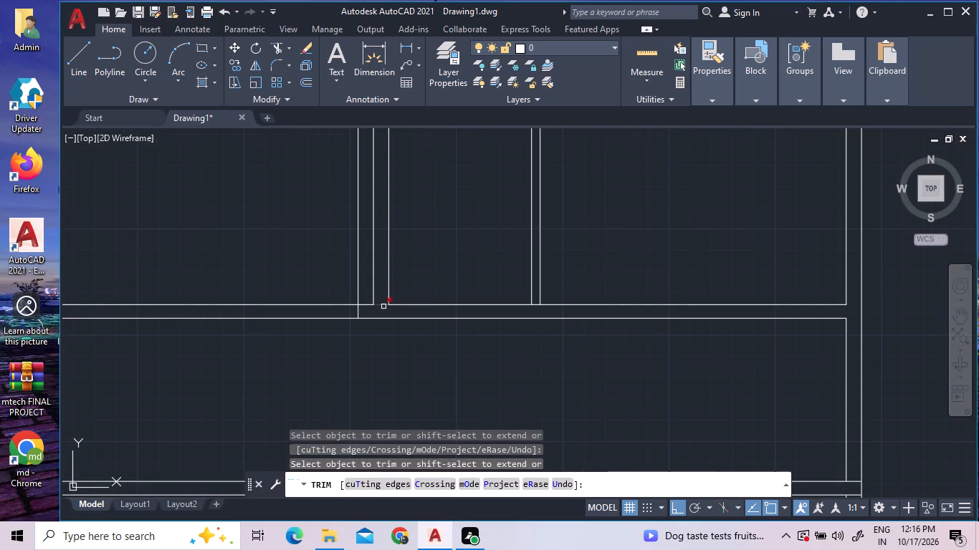
{"action": "double_click", "coordinate": [356, 309]}
Trim away the three lines of the hall's east wall north of the northernmost partition.
{"action": "left_click", "coordinate": [358, 286]}
{"action": "scroll", "coordinate": [388, 365], "scroll_direction": "down", "scroll_amount": 3}
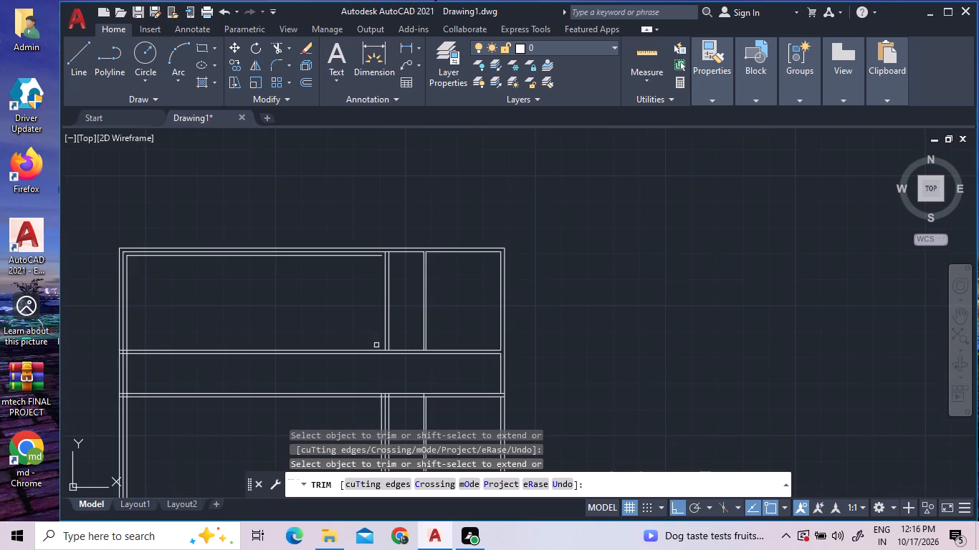
{"action": "scroll", "coordinate": [376, 254], "scroll_direction": "up", "scroll_amount": 2}
{"action": "left_click", "coordinate": [448, 319]}
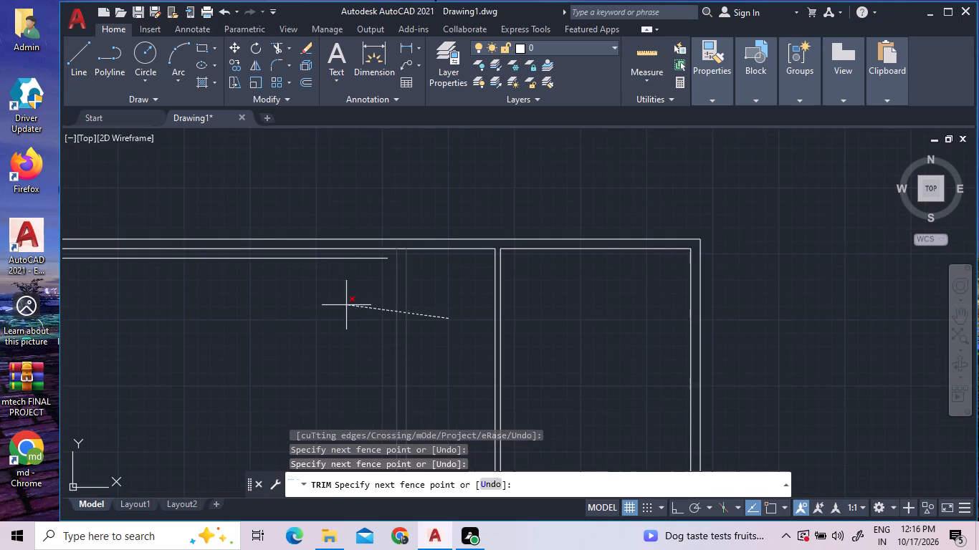
{"action": "left_click", "coordinate": [339, 317]}
Trim the innermost line of the hall's north wall and of its west wall down through the northernmost partition's line pair.
{"action": "double_click", "coordinate": [375, 256]}
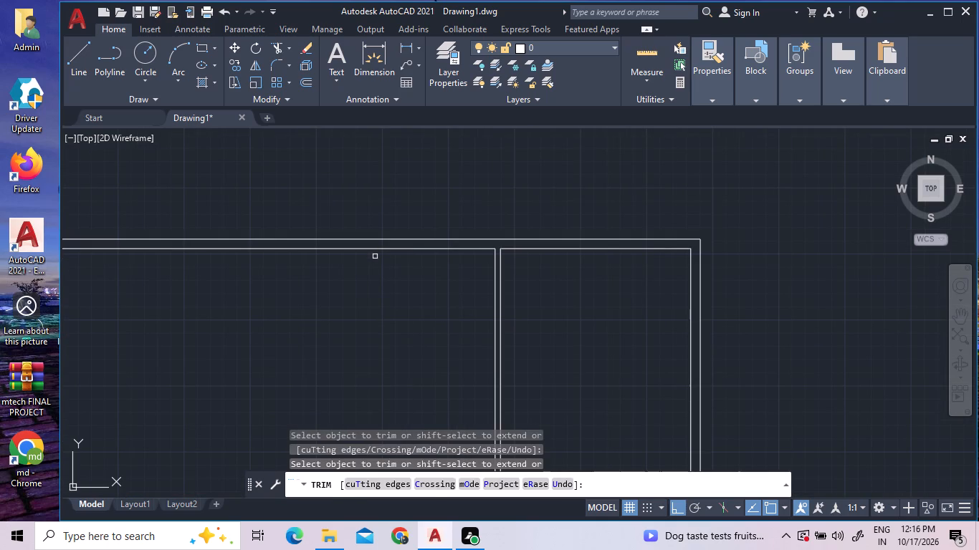
{"action": "scroll", "coordinate": [356, 286], "scroll_direction": "down", "scroll_amount": 1}
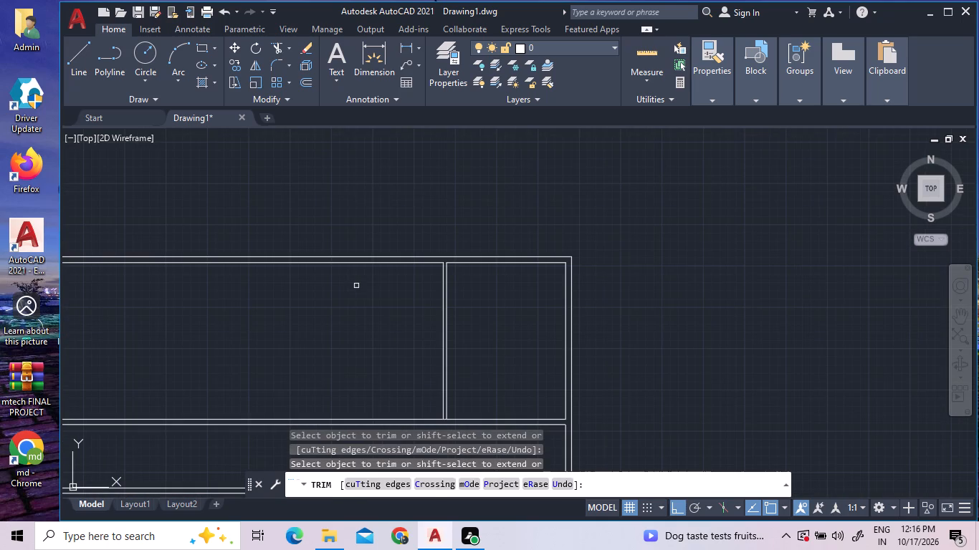
{"action": "scroll", "coordinate": [364, 298], "scroll_direction": "down", "scroll_amount": 3}
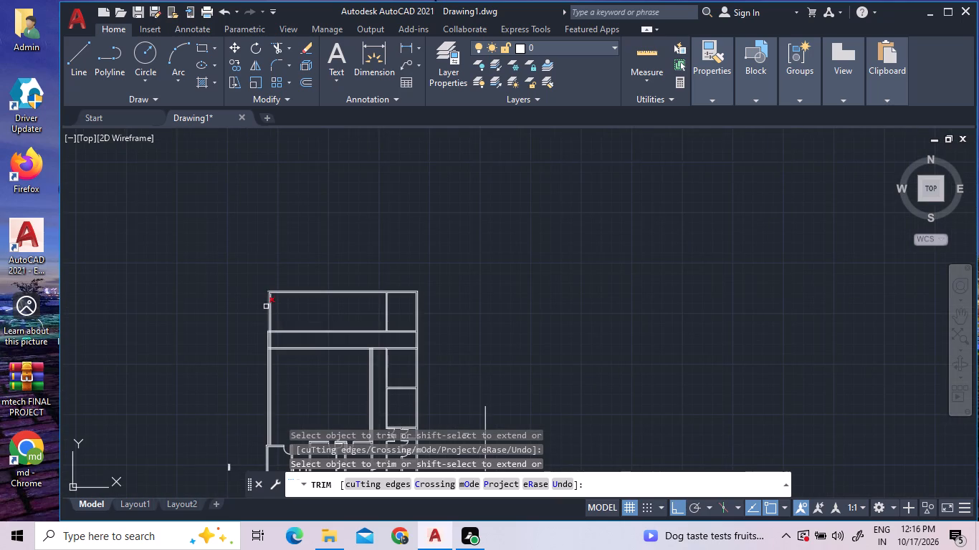
{"action": "scroll", "coordinate": [266, 307], "scroll_direction": "up", "scroll_amount": 3}
{"action": "left_click", "coordinate": [279, 307]}
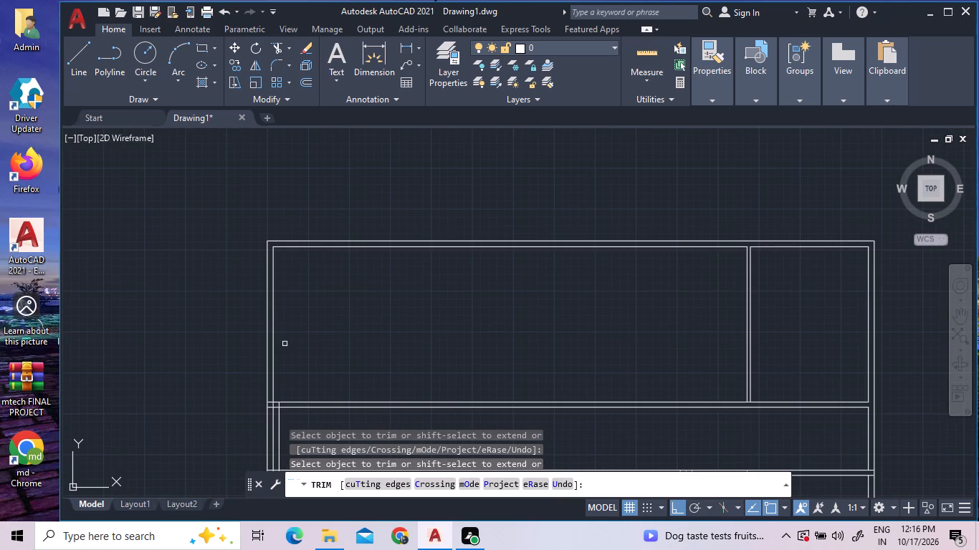
{"action": "scroll", "coordinate": [284, 408], "scroll_direction": "up", "scroll_amount": 2}
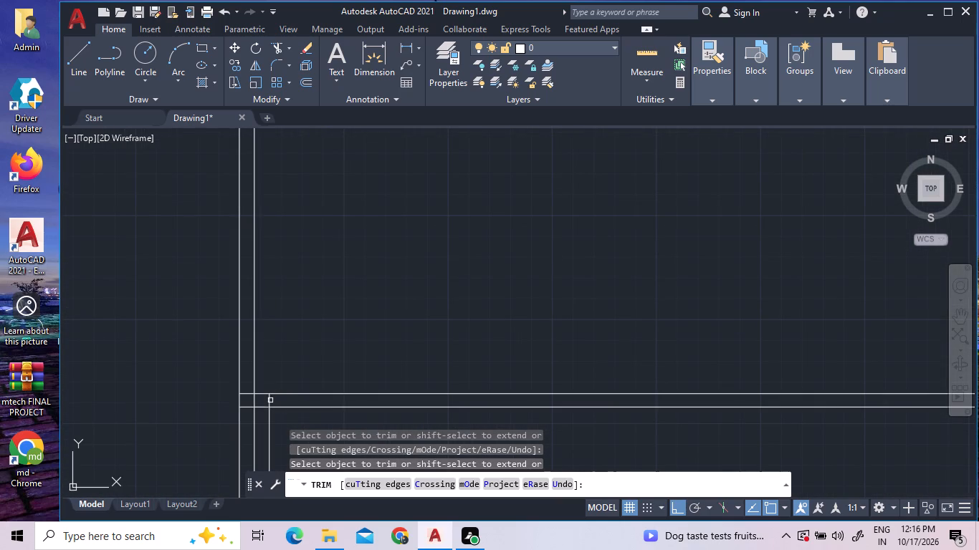
{"action": "left_click", "coordinate": [269, 400]}
Trim the end of the northernmost partition's southern line between the two outer lines of the west wall.
{"action": "scroll", "coordinate": [498, 404], "scroll_direction": "down", "scroll_amount": 2}
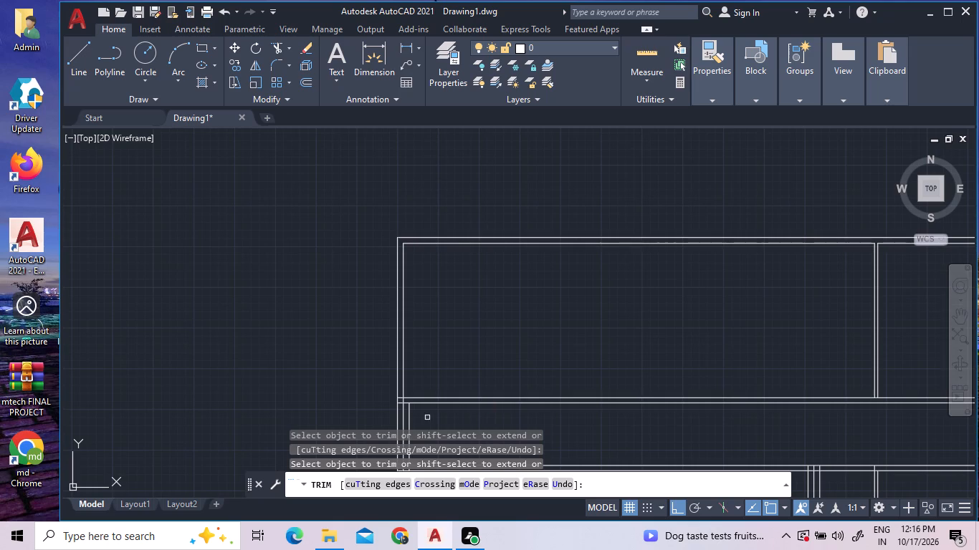
{"action": "scroll", "coordinate": [408, 418], "scroll_direction": "up", "scroll_amount": 2}
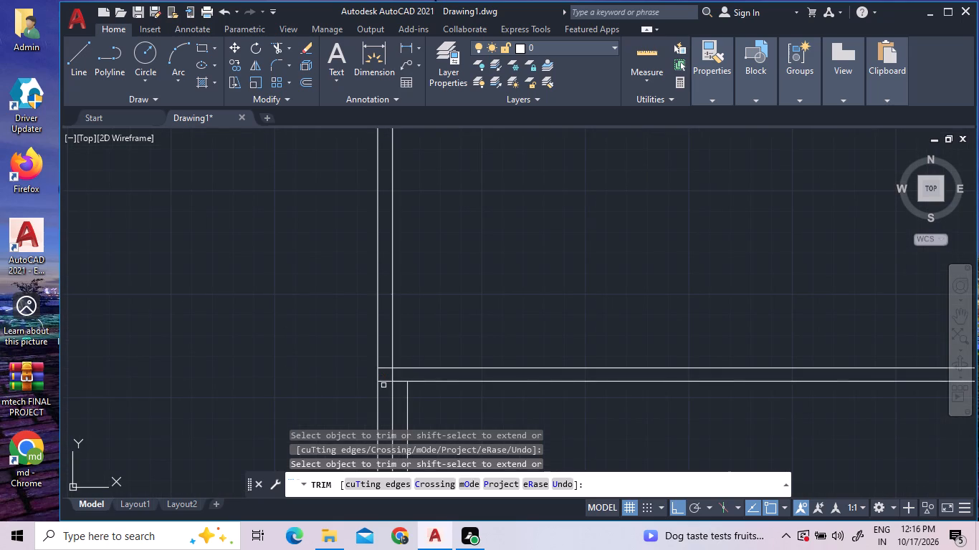
{"action": "left_click", "coordinate": [383, 381]}
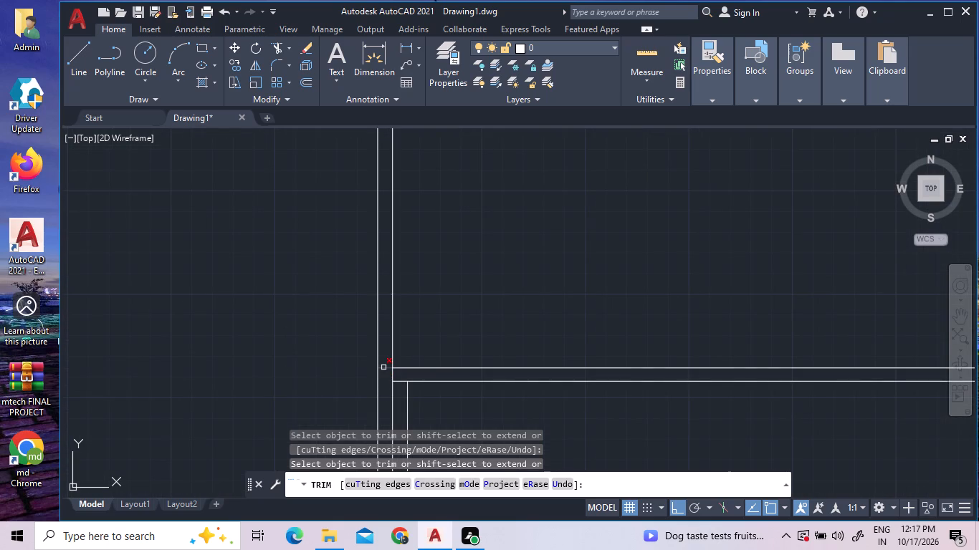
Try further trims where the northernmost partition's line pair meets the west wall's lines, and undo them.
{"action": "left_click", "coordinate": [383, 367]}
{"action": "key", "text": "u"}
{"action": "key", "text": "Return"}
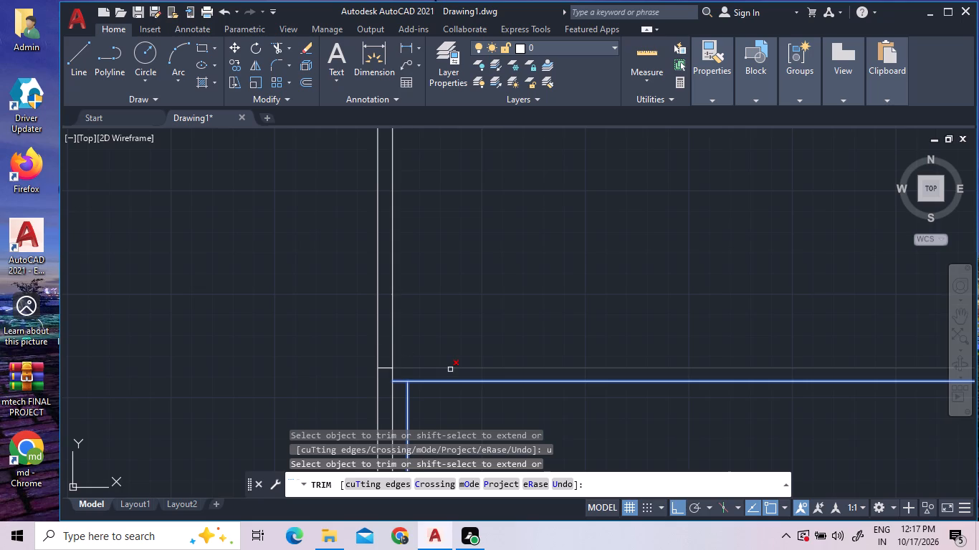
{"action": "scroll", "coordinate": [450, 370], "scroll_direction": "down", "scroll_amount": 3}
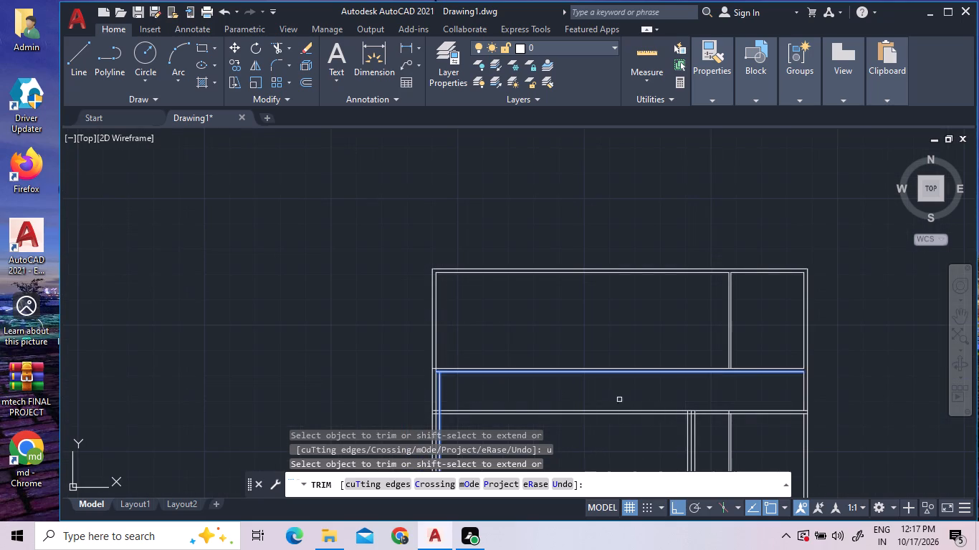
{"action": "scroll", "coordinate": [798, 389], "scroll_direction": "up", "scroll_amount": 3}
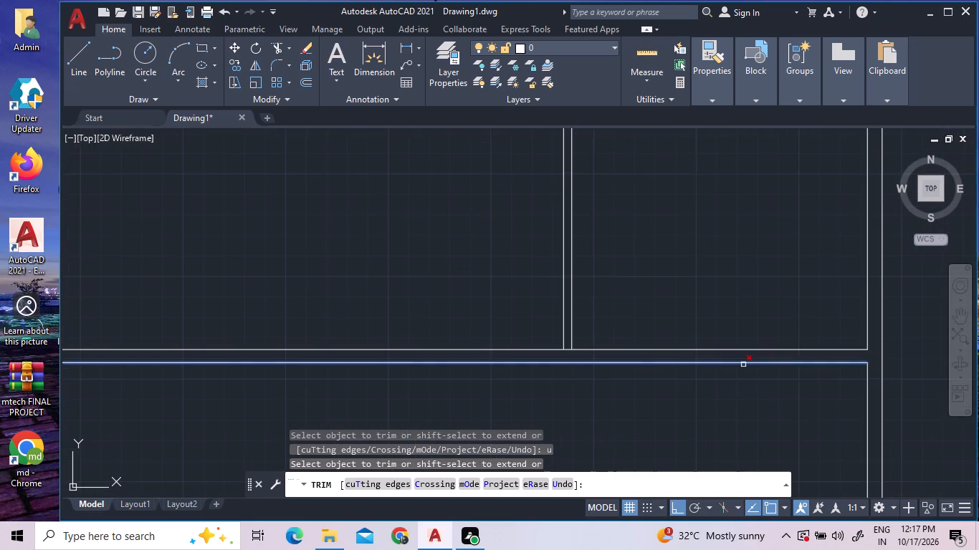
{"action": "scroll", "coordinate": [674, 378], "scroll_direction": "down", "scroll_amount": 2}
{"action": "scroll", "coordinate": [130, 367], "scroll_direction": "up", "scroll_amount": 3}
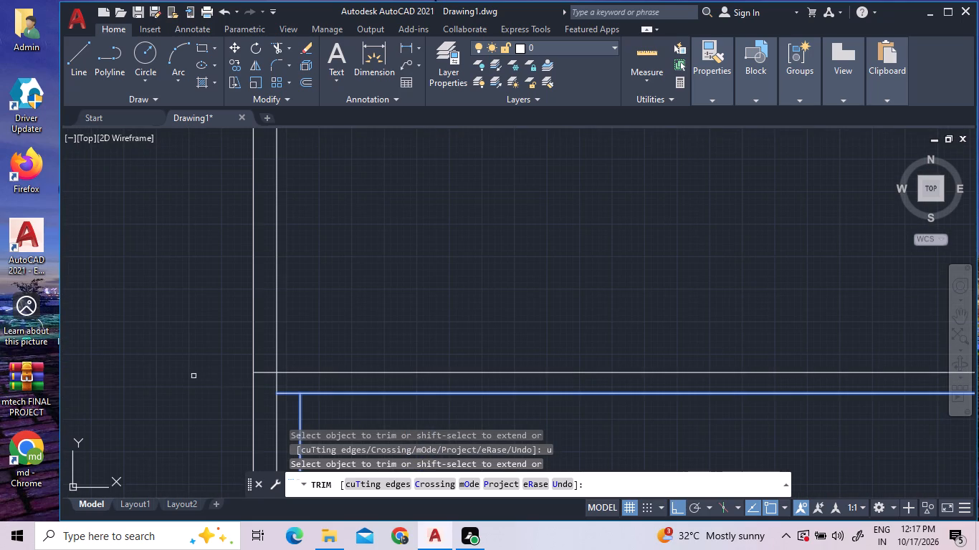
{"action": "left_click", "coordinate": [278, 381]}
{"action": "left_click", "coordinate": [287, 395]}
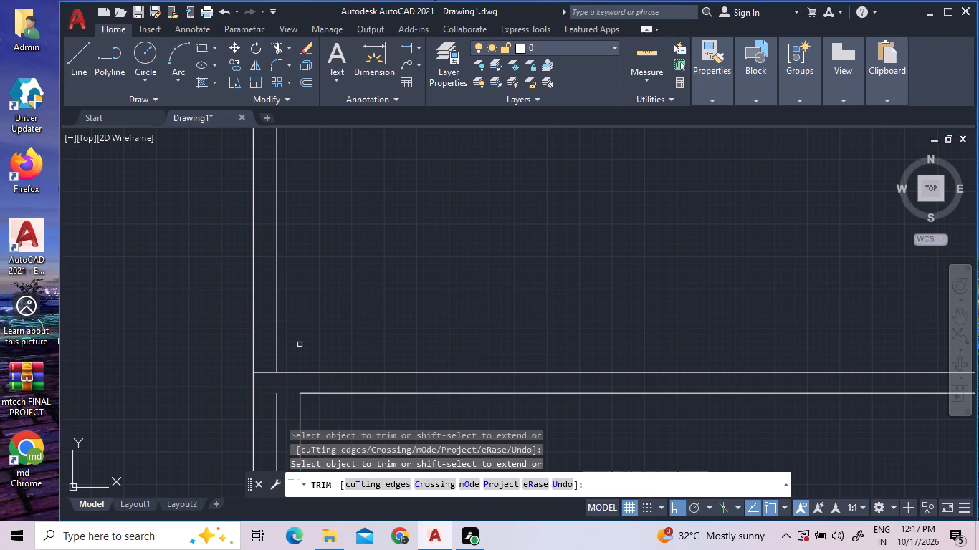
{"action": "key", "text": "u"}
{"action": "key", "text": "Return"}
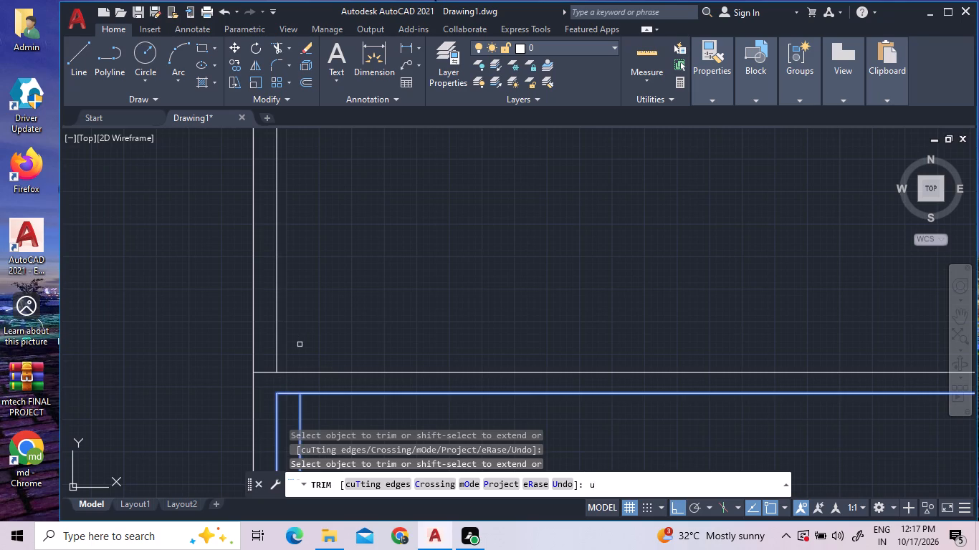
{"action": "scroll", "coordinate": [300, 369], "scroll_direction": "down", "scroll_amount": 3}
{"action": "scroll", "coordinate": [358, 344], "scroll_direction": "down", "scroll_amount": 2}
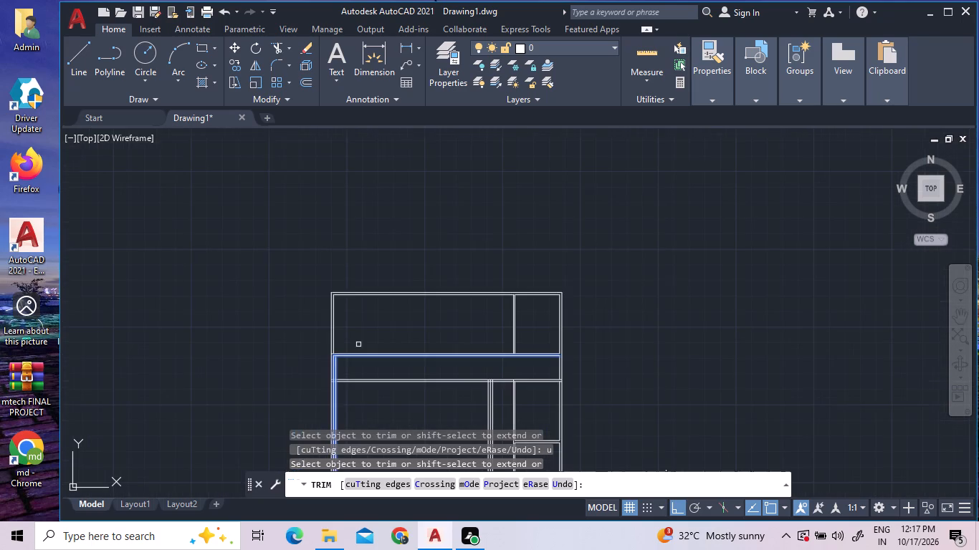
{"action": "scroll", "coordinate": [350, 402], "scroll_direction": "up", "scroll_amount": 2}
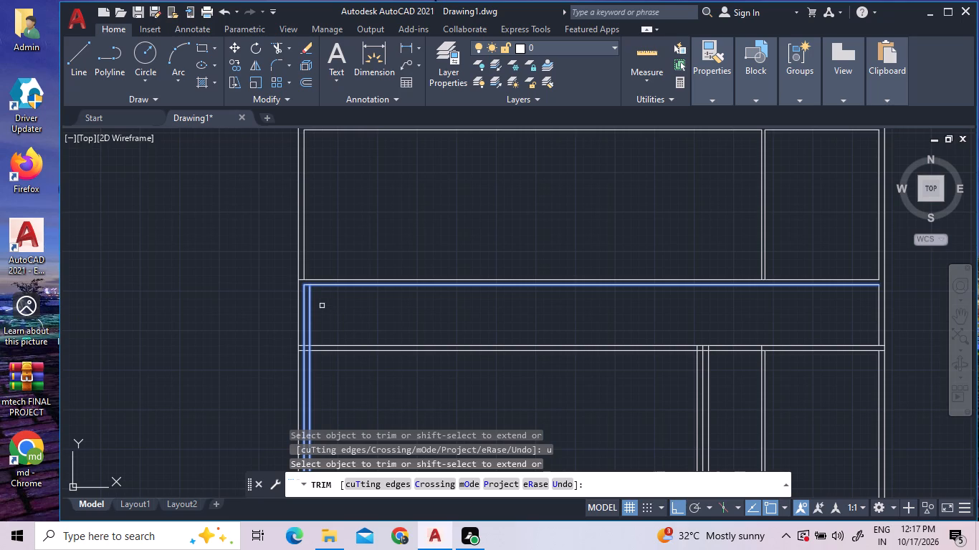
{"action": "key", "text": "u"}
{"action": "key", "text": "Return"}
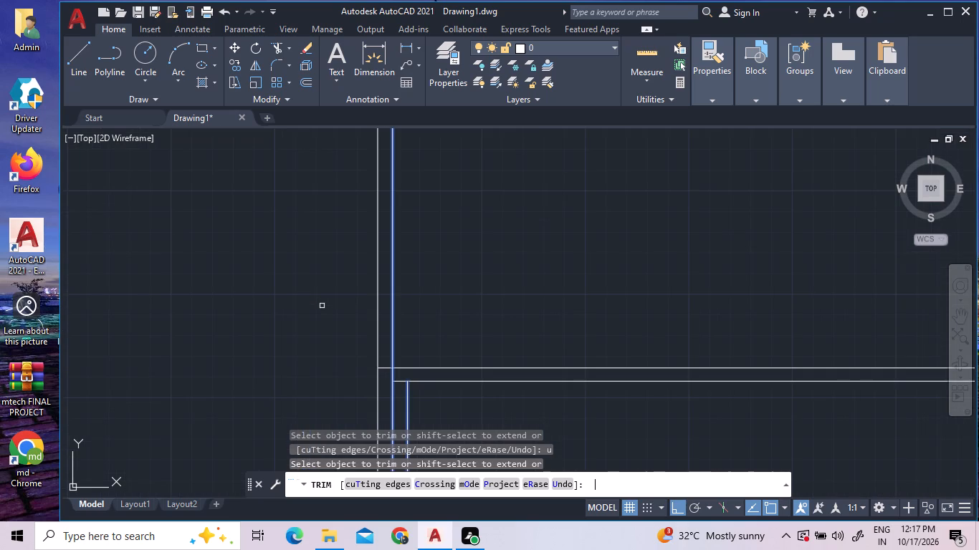
Trim the second partition's line pair across the corridor, between the hall's east wall and the column's west wall.
{"action": "scroll", "coordinate": [322, 306], "scroll_direction": "down", "scroll_amount": 1}
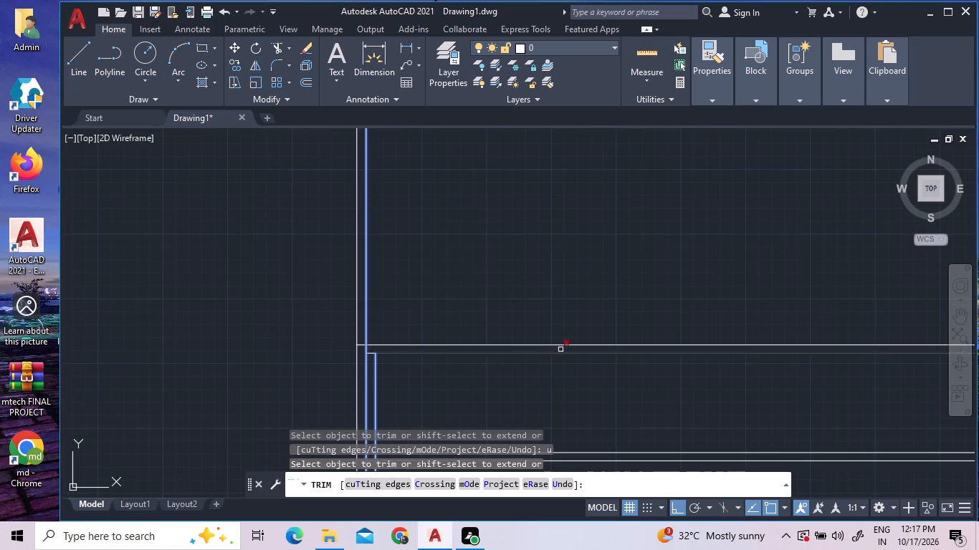
{"action": "scroll", "coordinate": [564, 332], "scroll_direction": "down", "scroll_amount": 3}
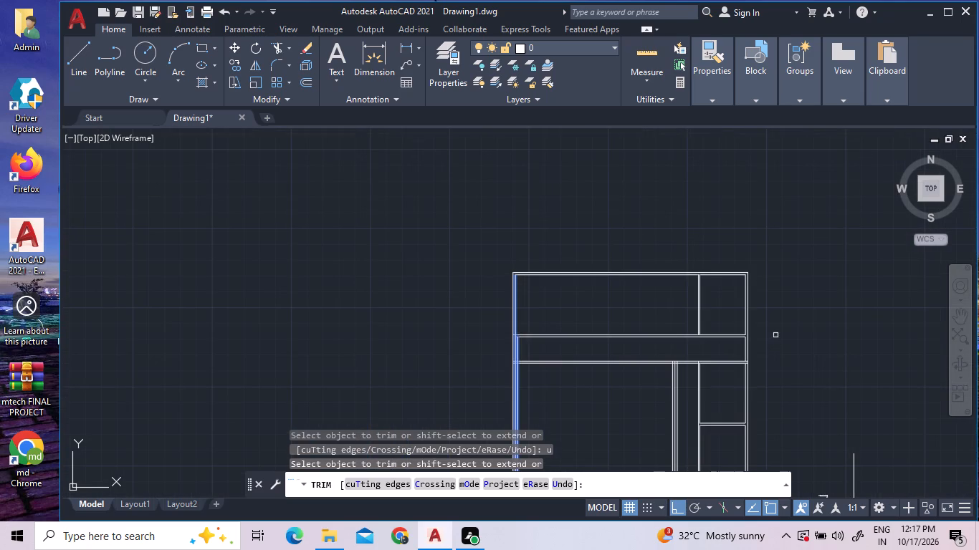
{"action": "scroll", "coordinate": [775, 341], "scroll_direction": "up", "scroll_amount": 2}
{"action": "scroll", "coordinate": [604, 360], "scroll_direction": "down", "scroll_amount": 1}
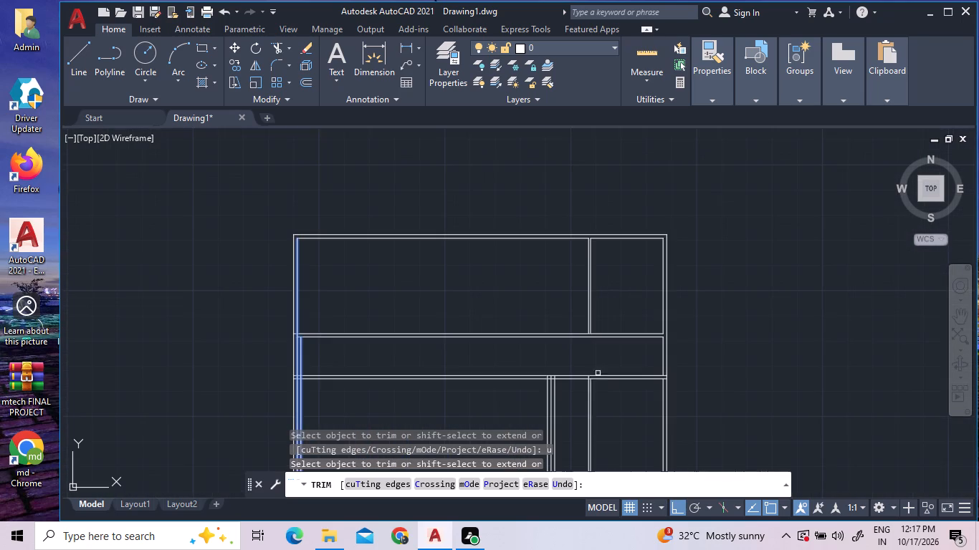
{"action": "left_click", "coordinate": [578, 391]}
{"action": "left_click", "coordinate": [574, 364]}
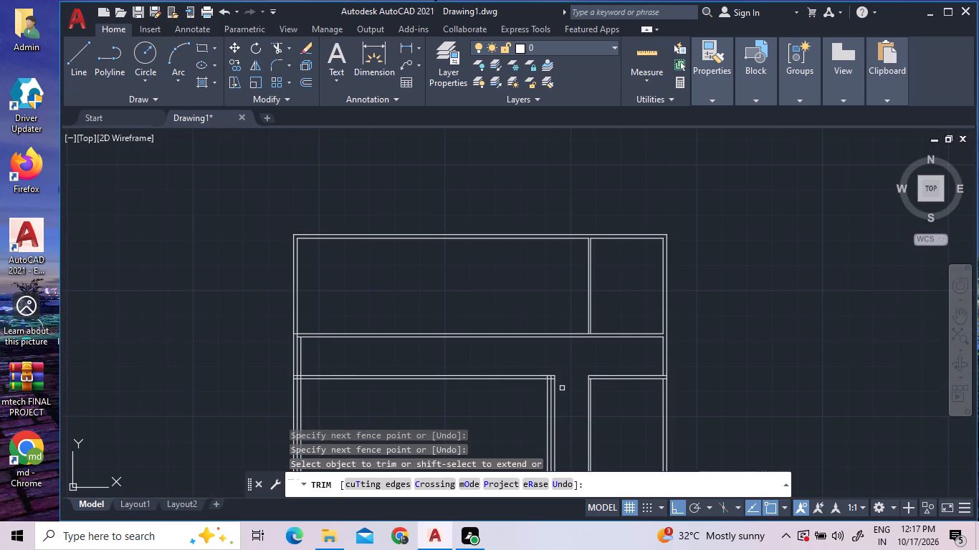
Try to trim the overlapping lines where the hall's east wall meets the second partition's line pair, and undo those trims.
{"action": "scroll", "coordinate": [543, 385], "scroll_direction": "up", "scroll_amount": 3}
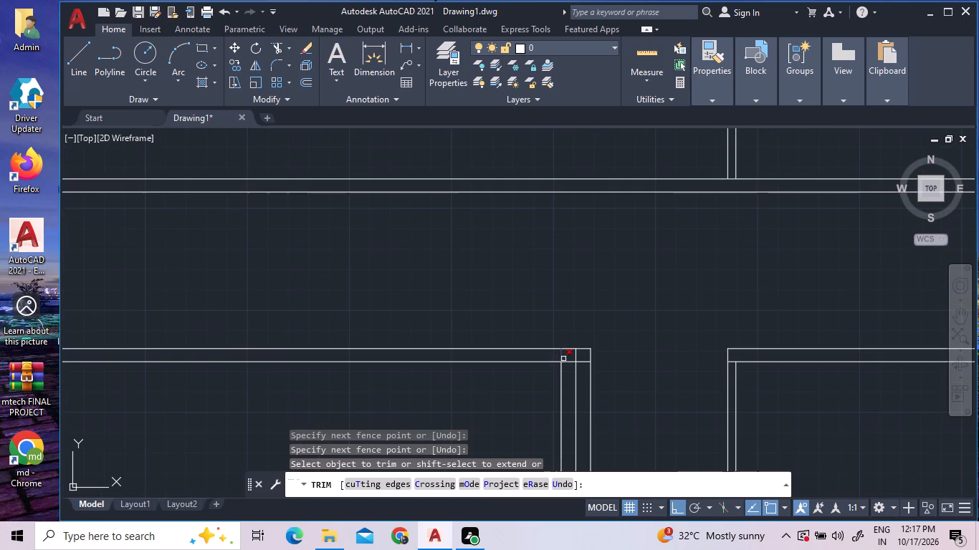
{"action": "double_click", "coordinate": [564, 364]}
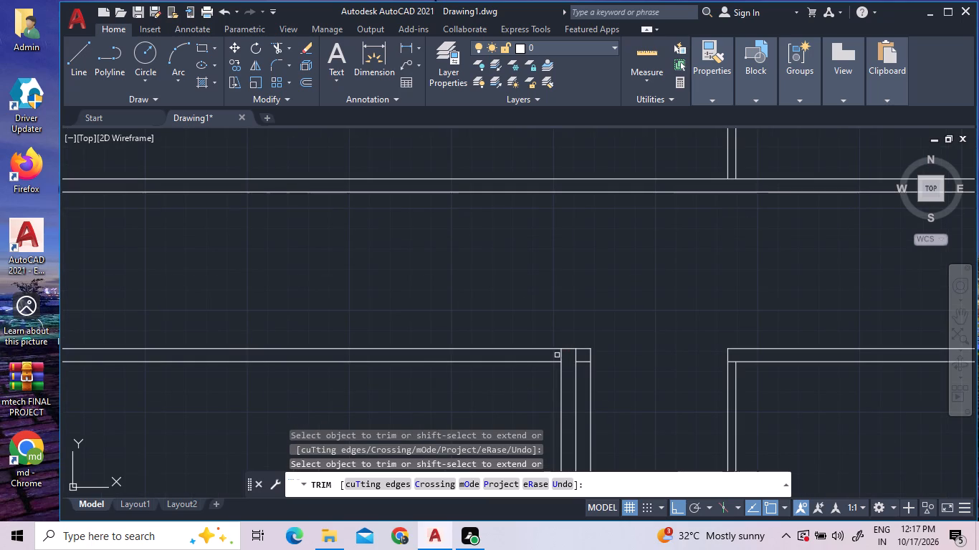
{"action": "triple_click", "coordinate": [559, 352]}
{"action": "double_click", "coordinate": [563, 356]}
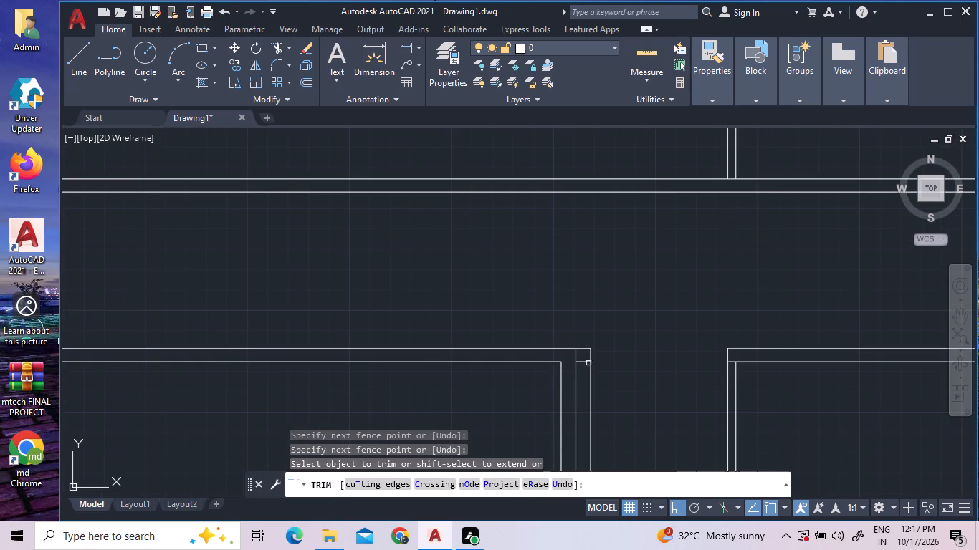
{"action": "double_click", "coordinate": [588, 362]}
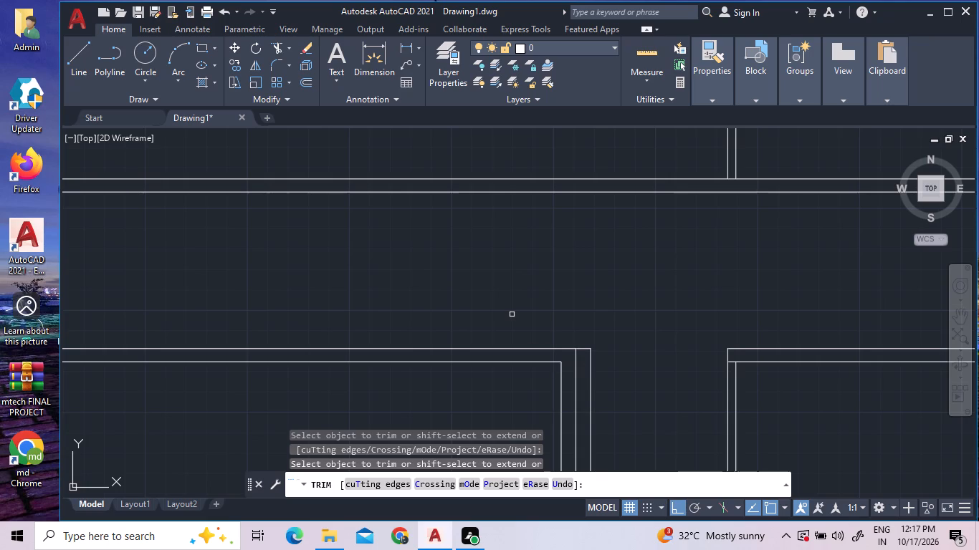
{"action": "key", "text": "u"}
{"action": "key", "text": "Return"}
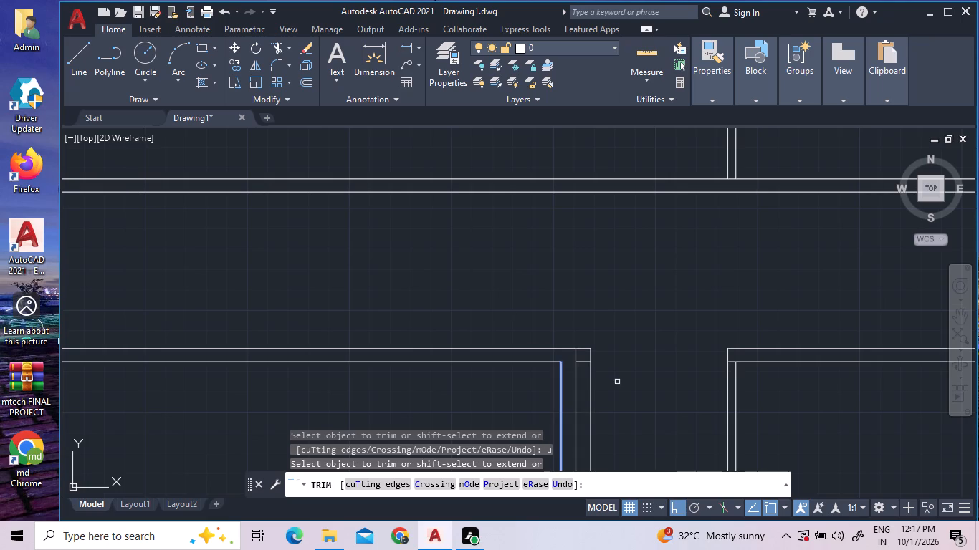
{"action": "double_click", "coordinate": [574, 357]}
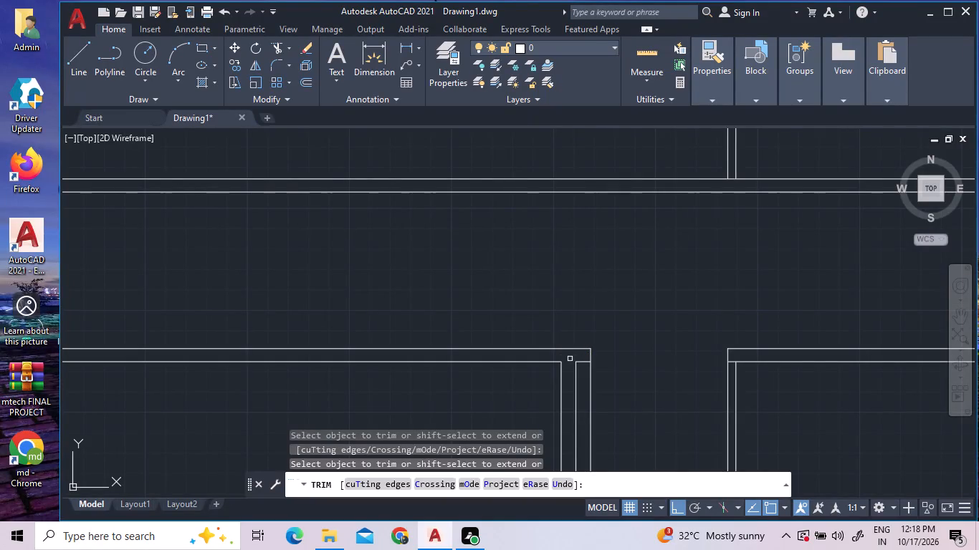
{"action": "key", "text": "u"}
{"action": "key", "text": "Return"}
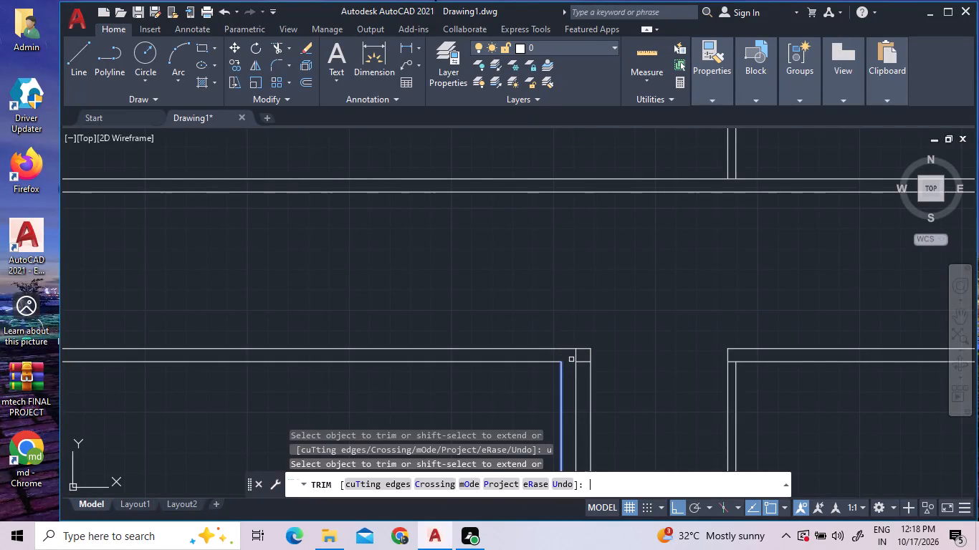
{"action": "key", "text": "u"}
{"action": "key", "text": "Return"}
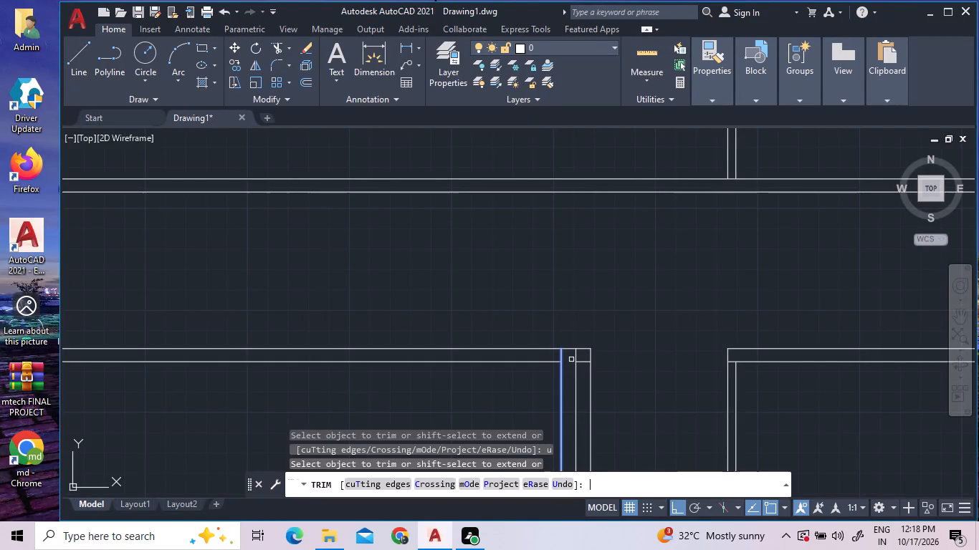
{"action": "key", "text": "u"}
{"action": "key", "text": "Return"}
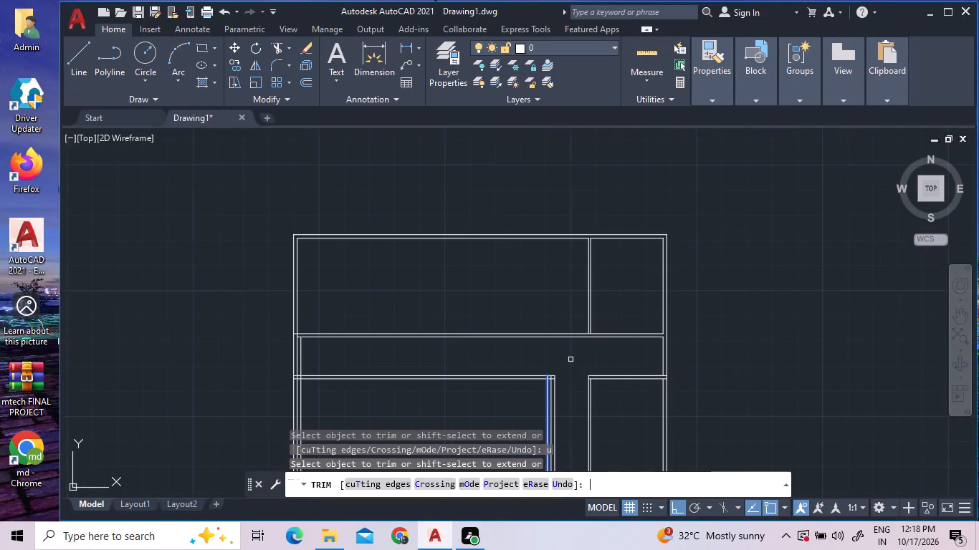
Trim the overlapping middle wall line and the second partition's southern line end at the hall's northeast corner.
{"action": "left_click", "coordinate": [570, 360]}
{"action": "scroll", "coordinate": [545, 382], "scroll_direction": "up", "scroll_amount": 4}
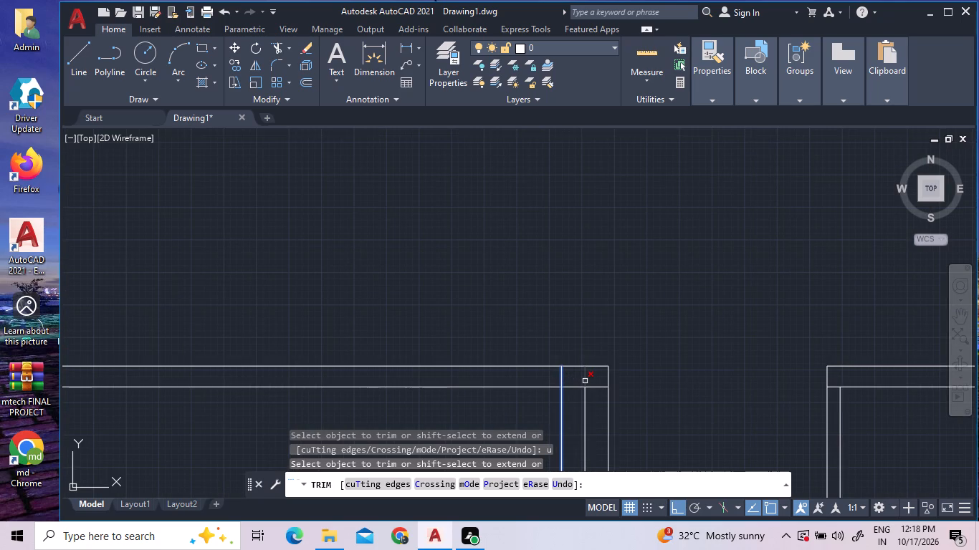
{"action": "double_click", "coordinate": [585, 381]}
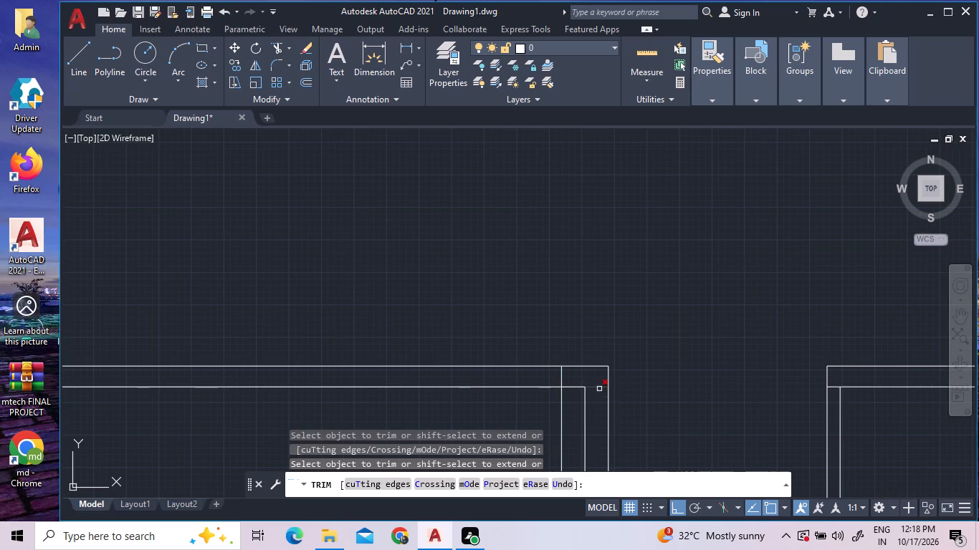
{"action": "double_click", "coordinate": [597, 387]}
Trim the west wall's middle line and the second partition's southern line end where that partition meets the west wall.
{"action": "scroll", "coordinate": [578, 376], "scroll_direction": "down", "scroll_amount": 1}
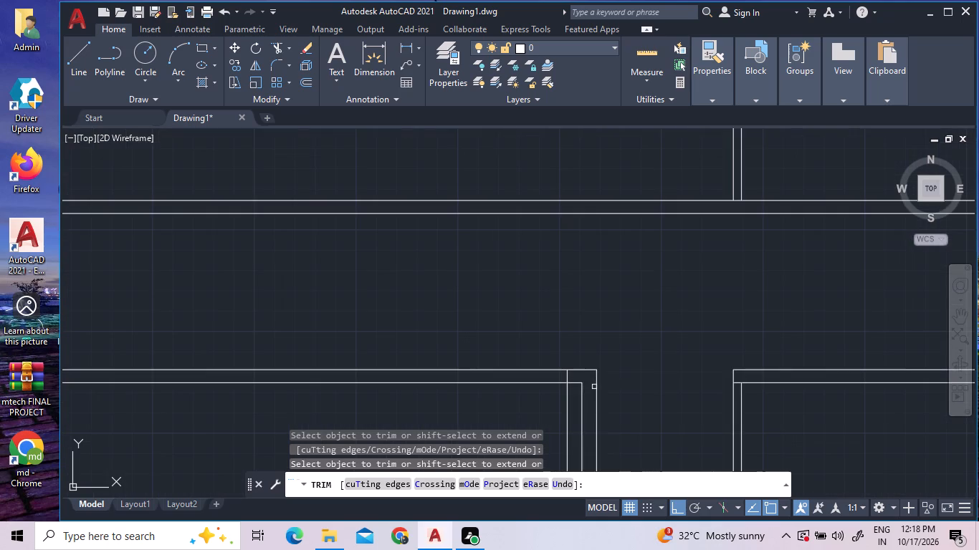
{"action": "scroll", "coordinate": [605, 397], "scroll_direction": "down", "scroll_amount": 3}
{"action": "scroll", "coordinate": [590, 414], "scroll_direction": "up", "scroll_amount": 3}
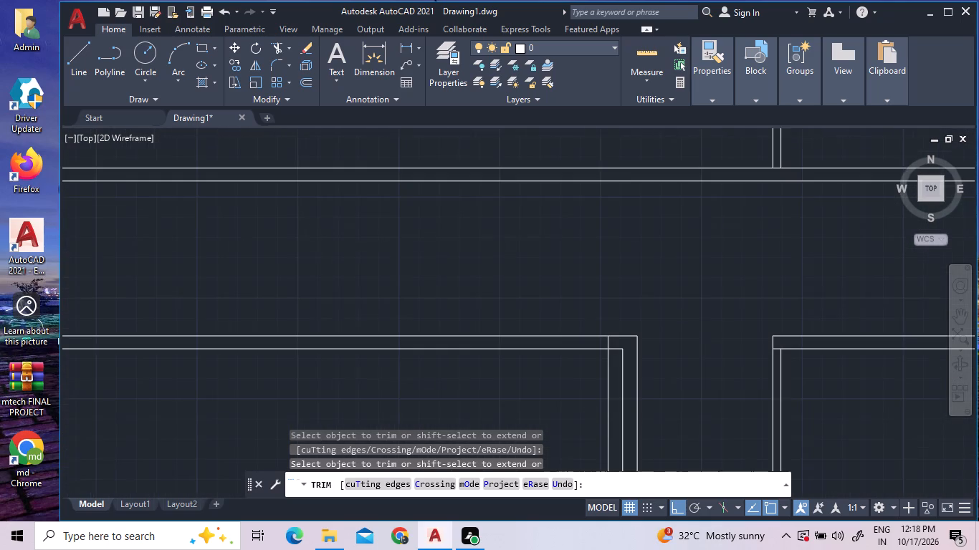
{"action": "scroll", "coordinate": [588, 404], "scroll_direction": "down", "scroll_amount": 5}
{"action": "scroll", "coordinate": [510, 411], "scroll_direction": "up", "scroll_amount": 2}
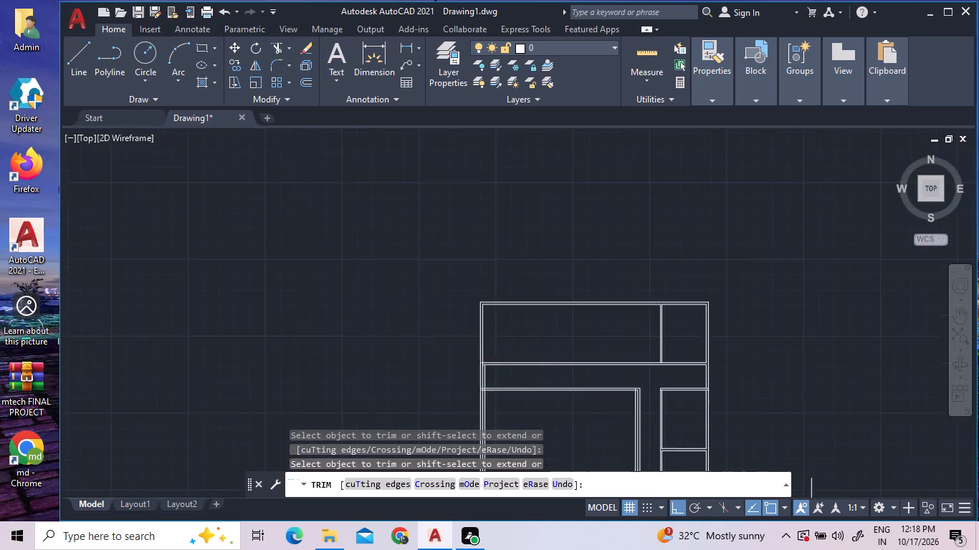
{"action": "scroll", "coordinate": [464, 392], "scroll_direction": "up", "scroll_amount": 3}
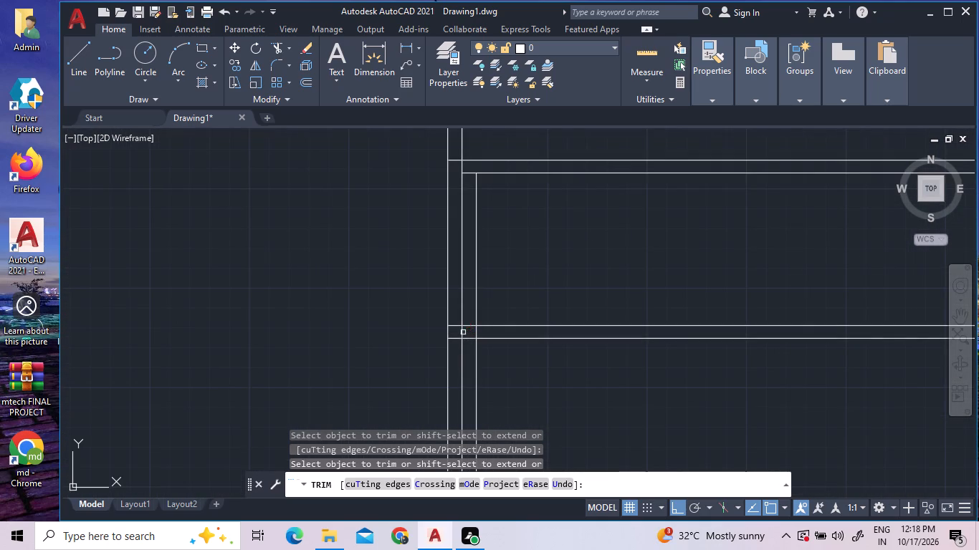
{"action": "double_click", "coordinate": [462, 332]}
{"action": "double_click", "coordinate": [457, 338]}
Clean up the passage's northwest corner by trimming the west wall's innermost line and the overlaps at the northernmost partition.
{"action": "scroll", "coordinate": [554, 358], "scroll_direction": "down", "scroll_amount": 2}
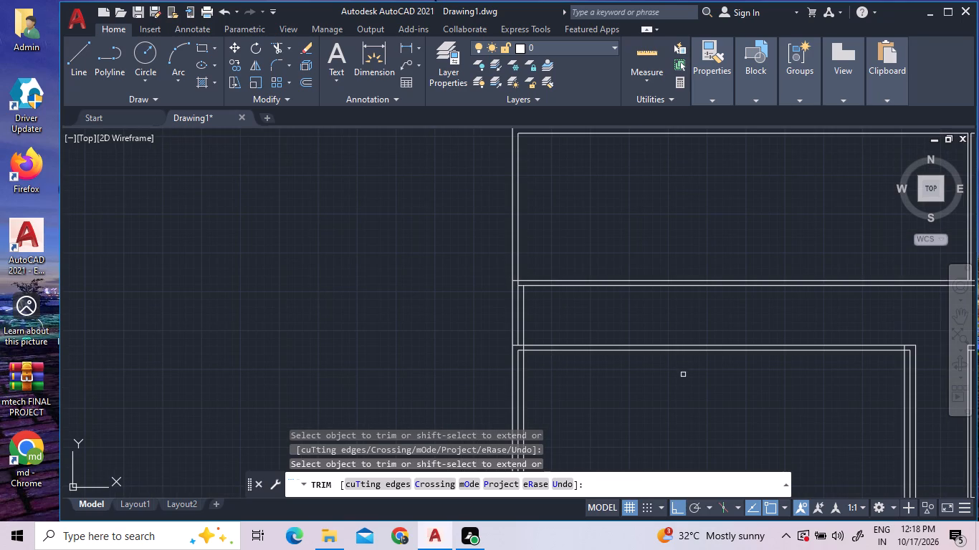
{"action": "double_click", "coordinate": [525, 312]}
{"action": "scroll", "coordinate": [523, 297], "scroll_direction": "up", "scroll_amount": 2}
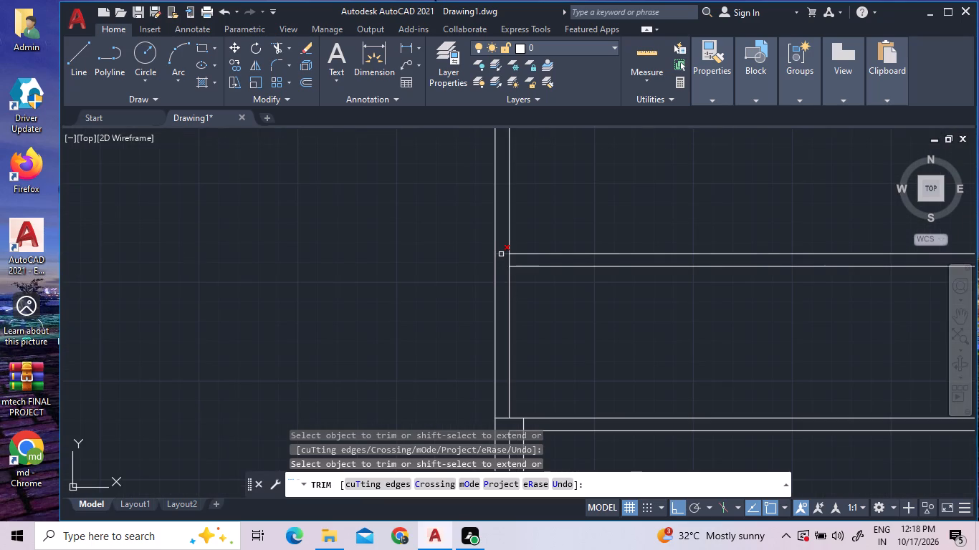
{"action": "double_click", "coordinate": [501, 254]}
{"action": "double_click", "coordinate": [507, 261]}
Trim the innermost line of the hall's east wall between the second partition's two lines.
{"action": "scroll", "coordinate": [517, 310], "scroll_direction": "down", "scroll_amount": 2}
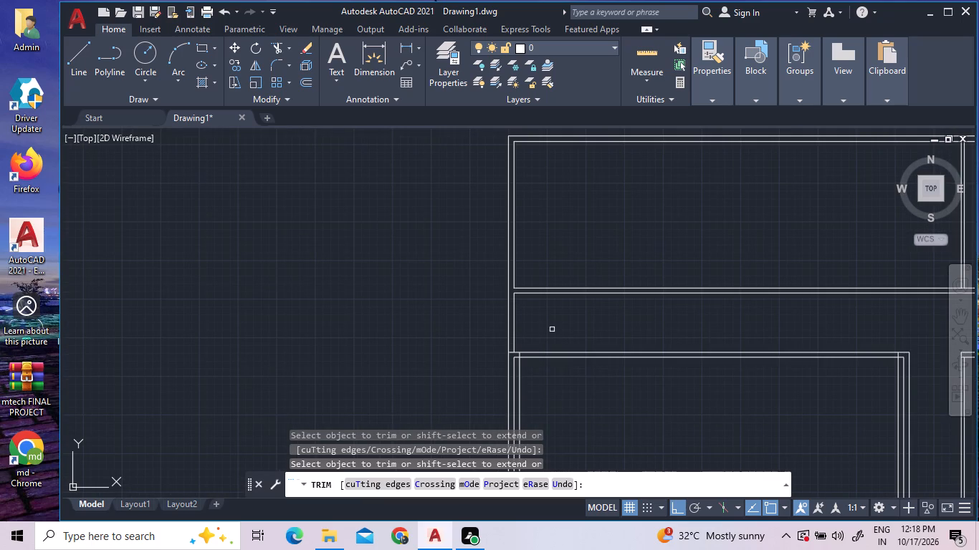
{"action": "scroll", "coordinate": [552, 334], "scroll_direction": "down", "scroll_amount": 2}
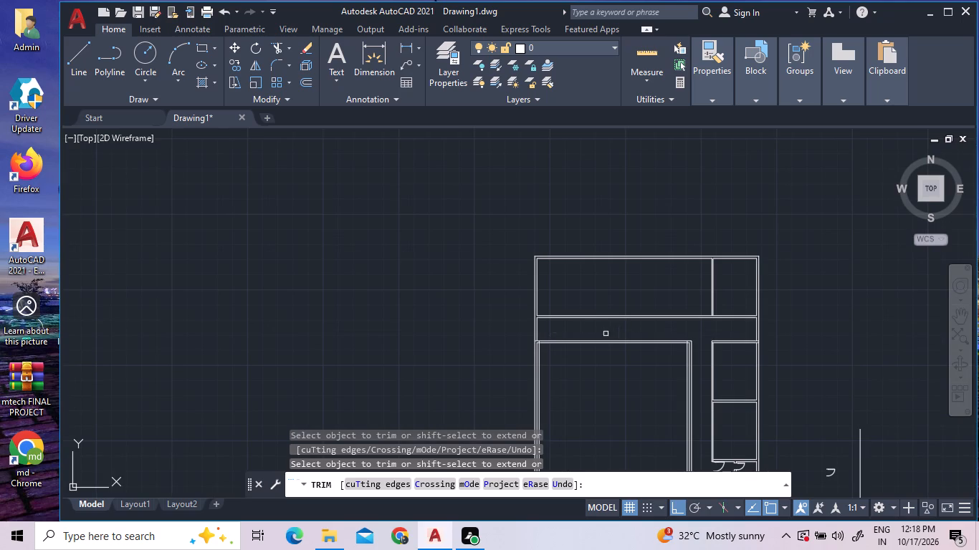
{"action": "scroll", "coordinate": [704, 351], "scroll_direction": "up", "scroll_amount": 2}
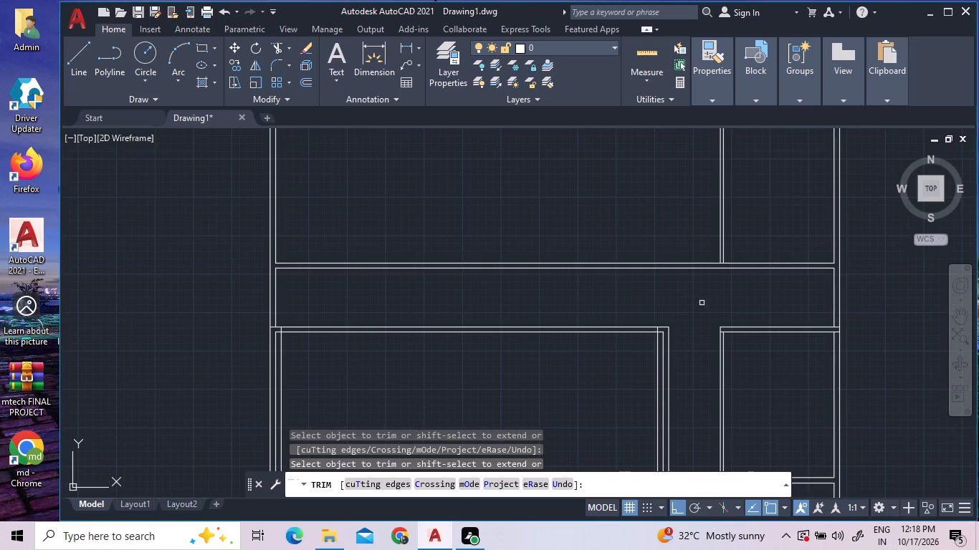
{"action": "scroll", "coordinate": [650, 334], "scroll_direction": "up", "scroll_amount": 2}
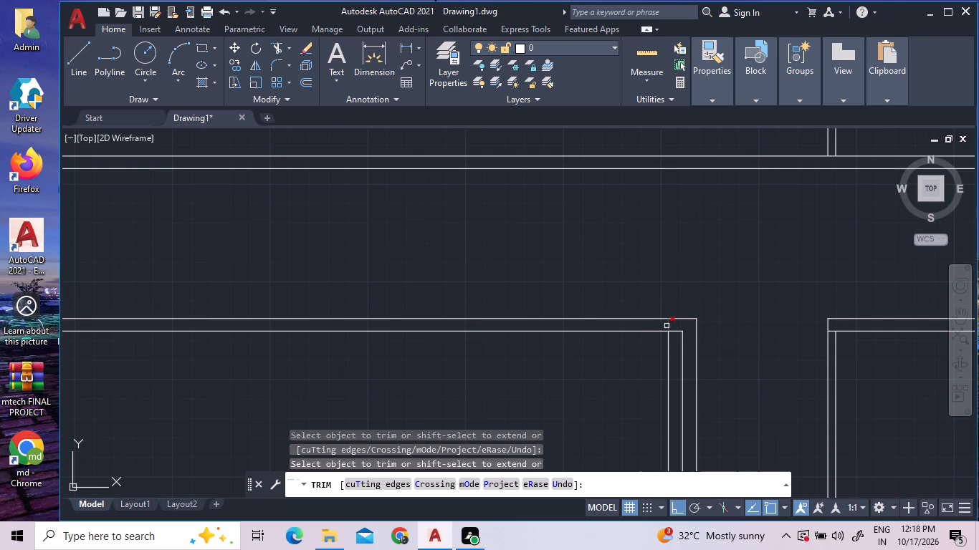
{"action": "left_click", "coordinate": [667, 326]}
{"action": "key", "text": "Escape"}
Trim the innermost line of the west wall between the second partition's two lines.
{"action": "scroll", "coordinate": [365, 408], "scroll_direction": "down", "scroll_amount": 3}
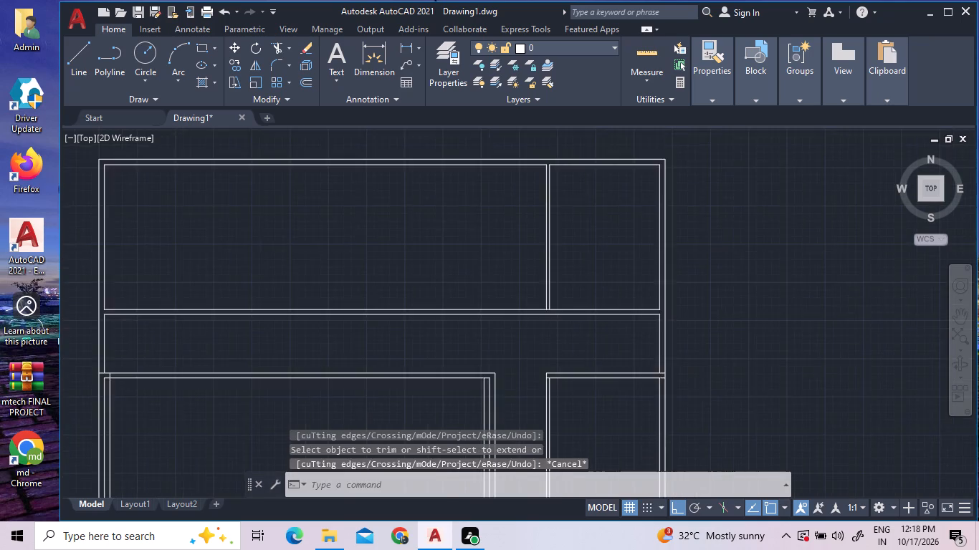
{"action": "scroll", "coordinate": [190, 402], "scroll_direction": "up", "scroll_amount": 2}
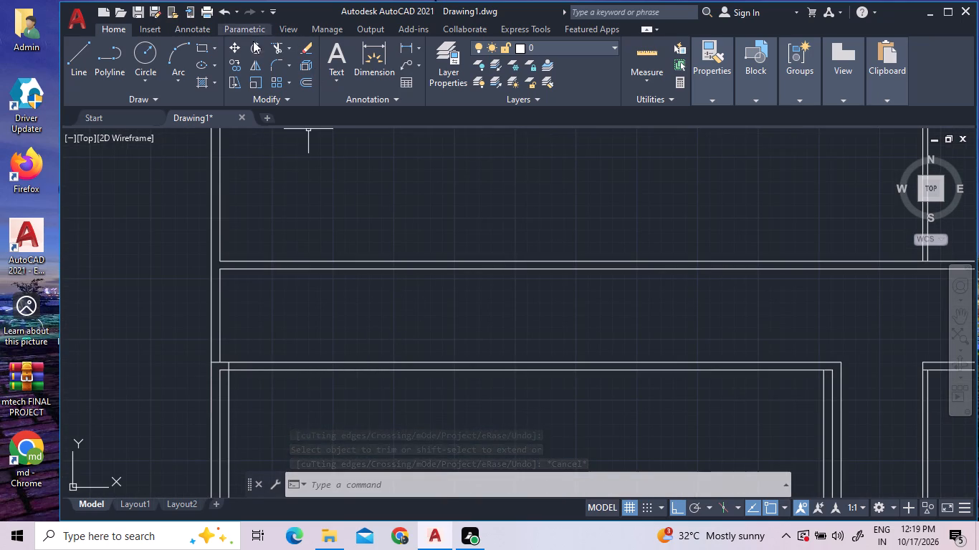
{"action": "left_click", "coordinate": [278, 47]}
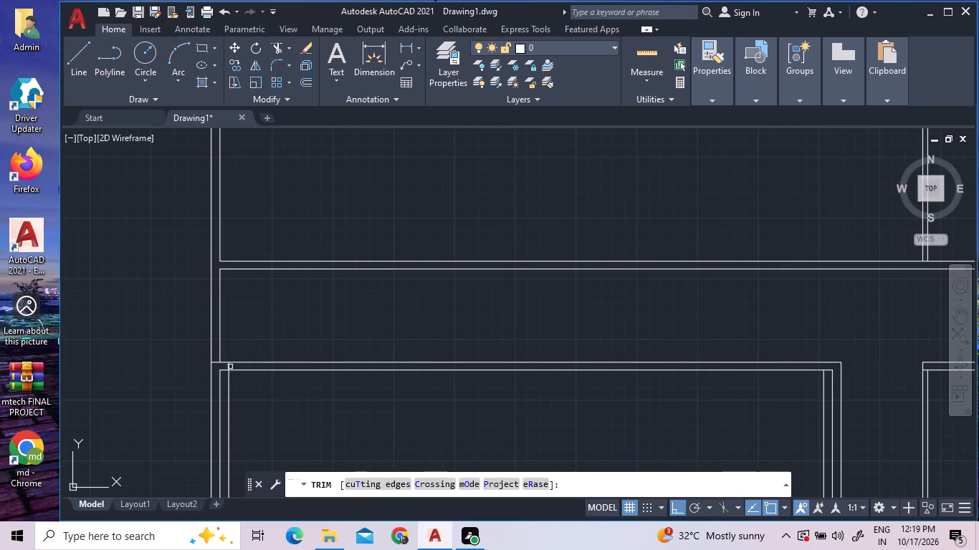
{"action": "left_click", "coordinate": [229, 367]}
Trim the second partition's southern line between the two west wall lines at the east room column's northwest corner.
{"action": "scroll", "coordinate": [260, 317], "scroll_direction": "down", "scroll_amount": 1}
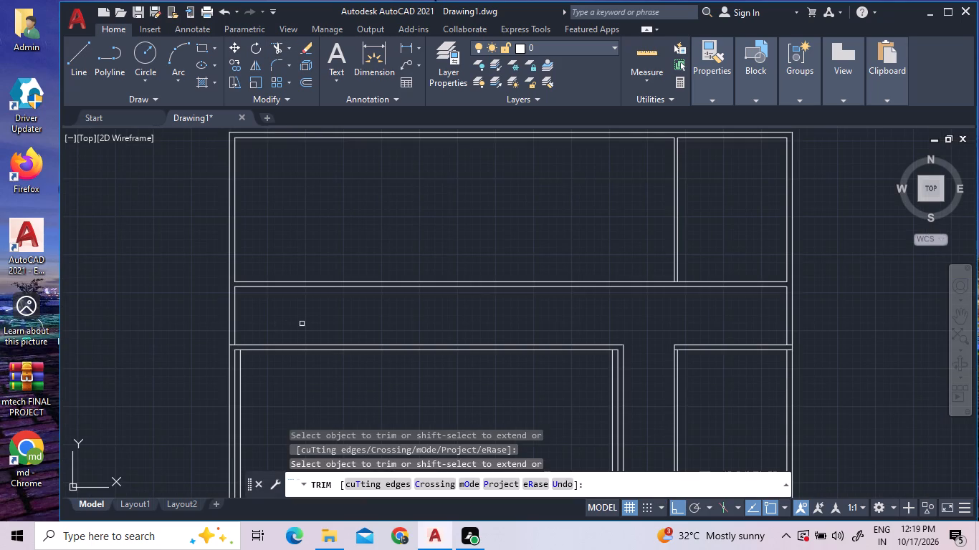
{"action": "scroll", "coordinate": [446, 400], "scroll_direction": "down", "scroll_amount": 4}
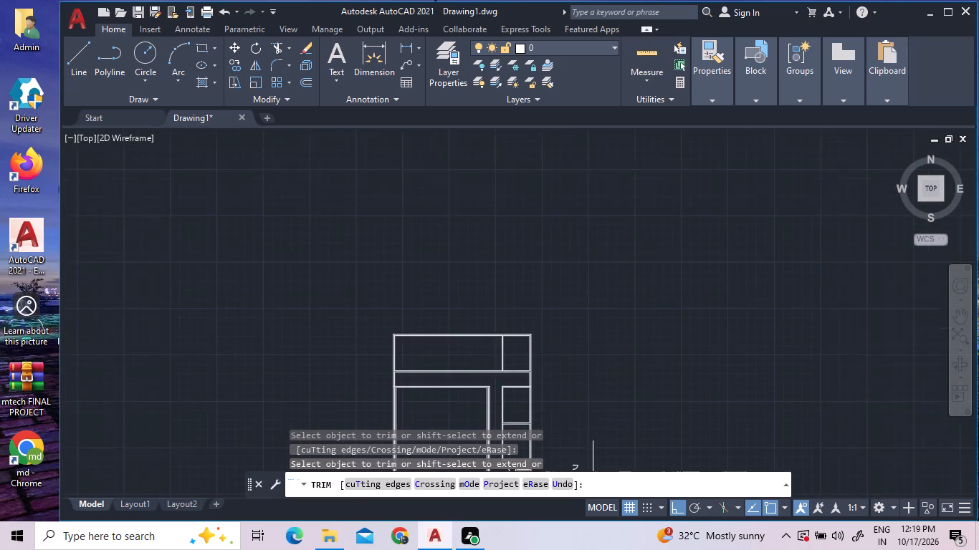
{"action": "scroll", "coordinate": [451, 416], "scroll_direction": "down", "scroll_amount": 2}
{"action": "scroll", "coordinate": [452, 418], "scroll_direction": "up", "scroll_amount": 4}
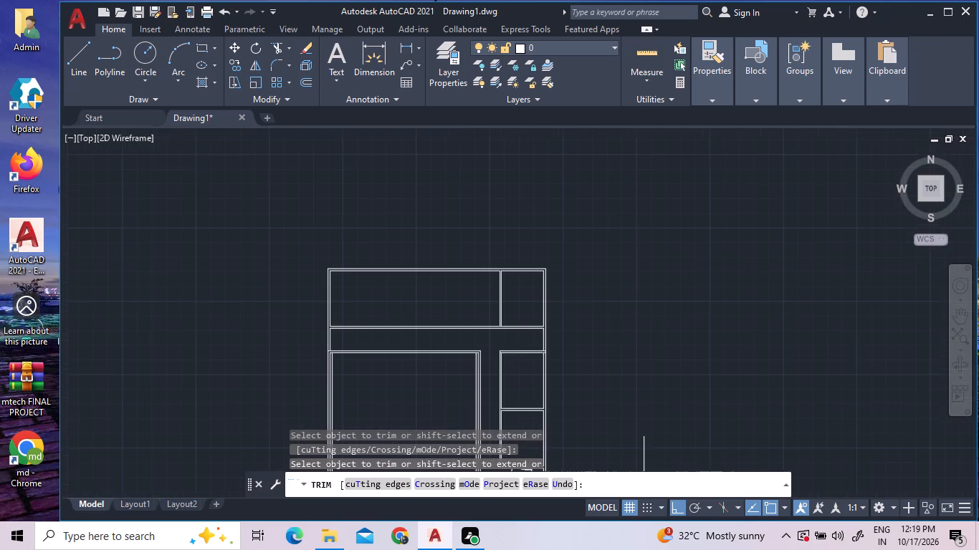
{"action": "scroll", "coordinate": [516, 332], "scroll_direction": "up", "scroll_amount": 2}
{"action": "scroll", "coordinate": [489, 398], "scroll_direction": "up", "scroll_amount": 2}
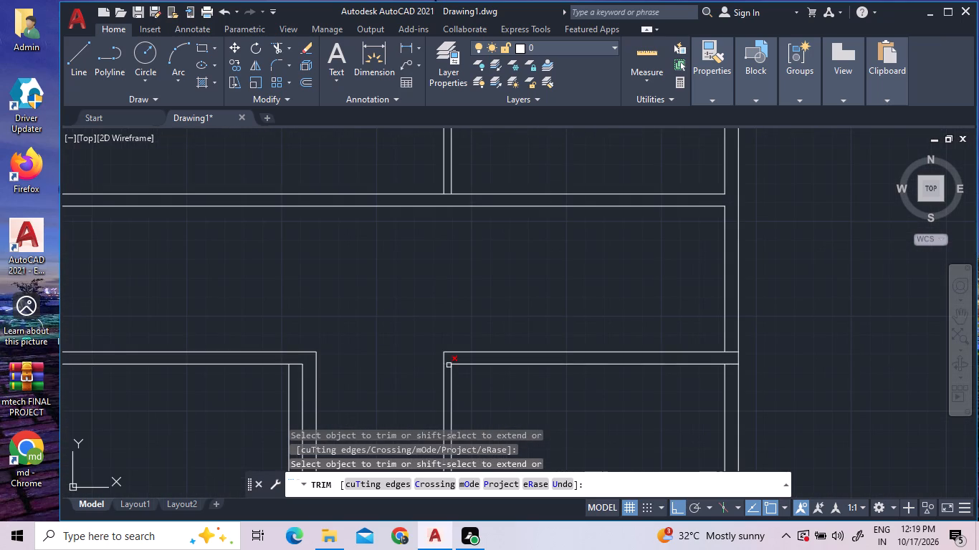
{"action": "double_click", "coordinate": [449, 365]}
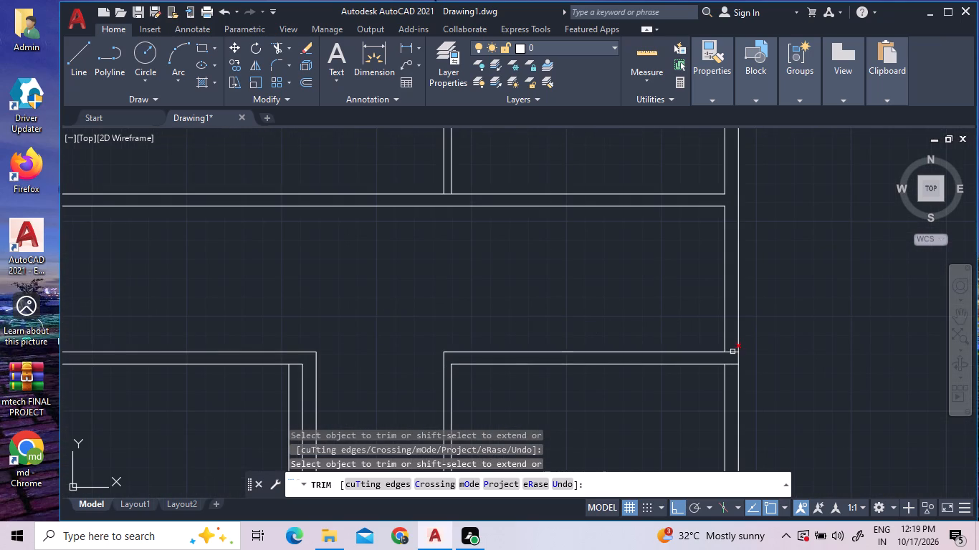
Trim the ends of both second partition lines between the two lines of the building's east wall.
{"action": "double_click", "coordinate": [732, 352]}
{"action": "double_click", "coordinate": [733, 365]}
{"action": "scroll", "coordinate": [737, 365], "scroll_direction": "down", "scroll_amount": 3}
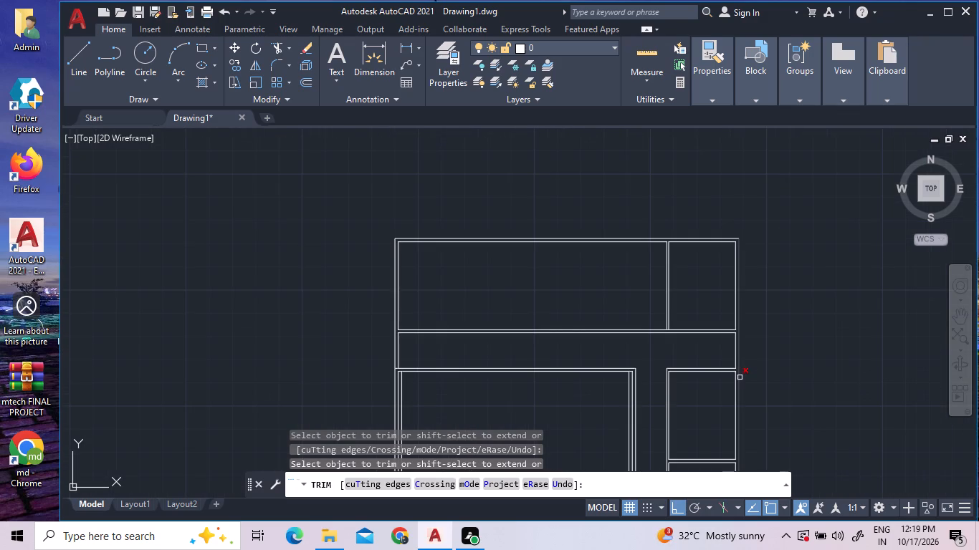
{"action": "scroll", "coordinate": [500, 408], "scroll_direction": "up", "scroll_amount": 2}
{"action": "key", "text": "Escape"}
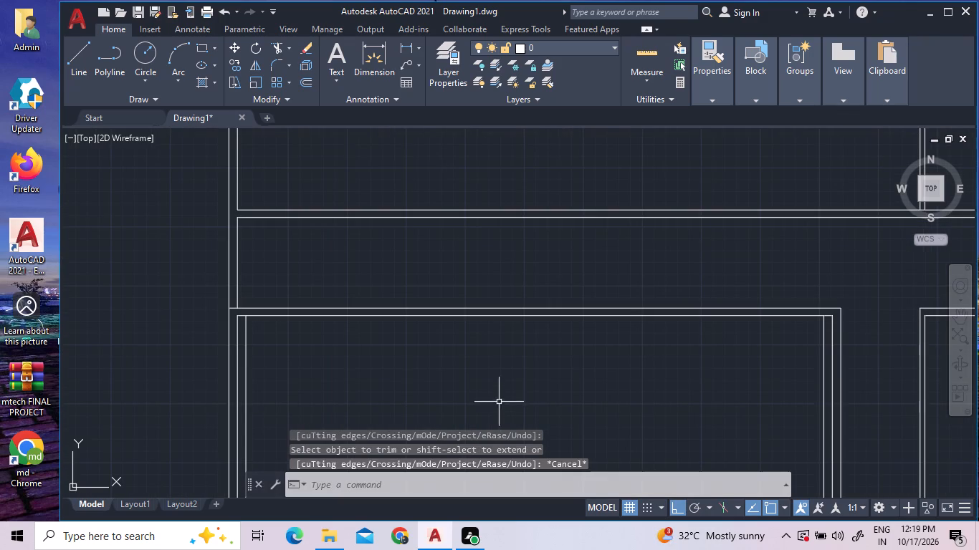
Offset the second partition's southern line 9" southward into the hall.
{"action": "double_click", "coordinate": [305, 81]}
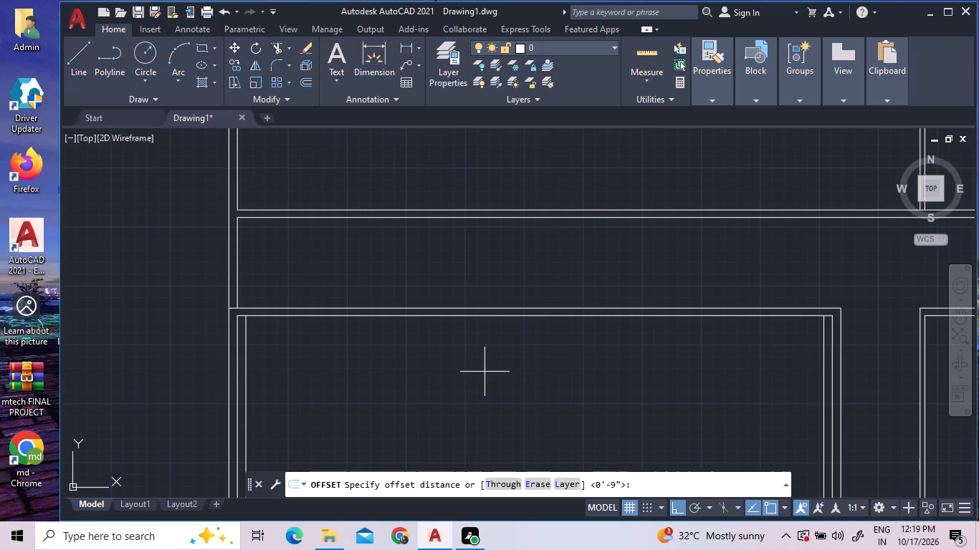
{"action": "key", "text": "9"}
{"action": "key", "text": "shift+quotedbl"}
{"action": "key", "text": "Return"}
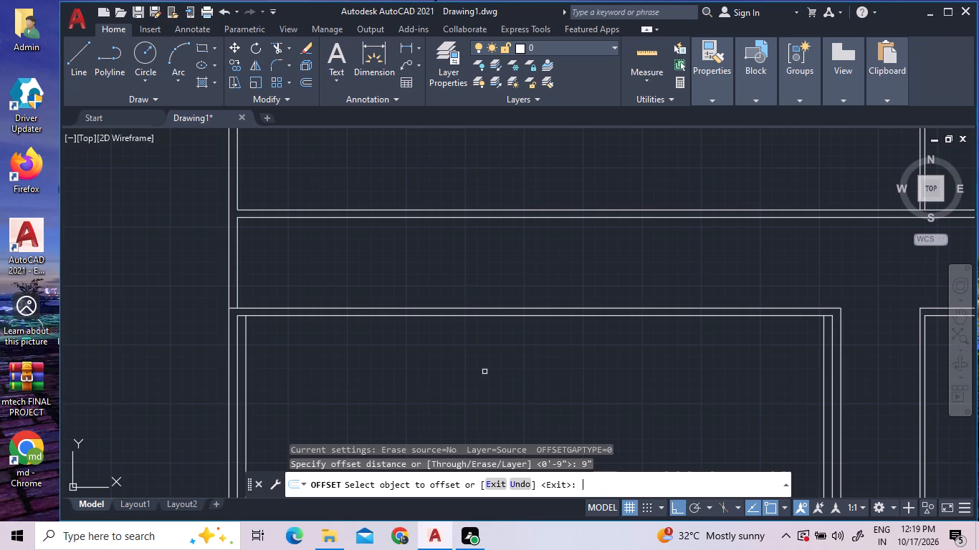
{"action": "left_click", "coordinate": [492, 316]}
{"action": "double_click", "coordinate": [487, 333]}
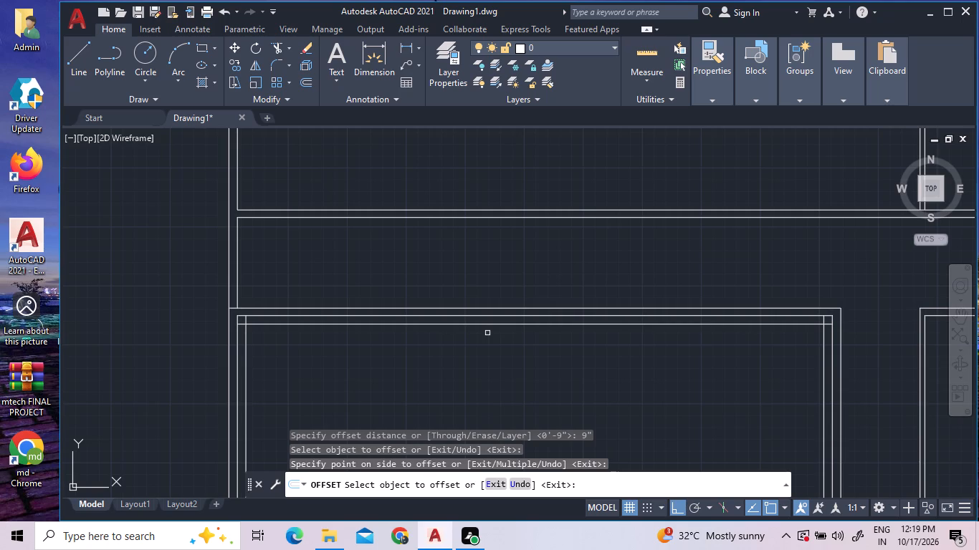
{"action": "scroll", "coordinate": [487, 333], "scroll_direction": "up", "scroll_amount": 2}
{"action": "right_click_drag", "start_coordinate": [481, 348], "coordinate": [442, 421]}
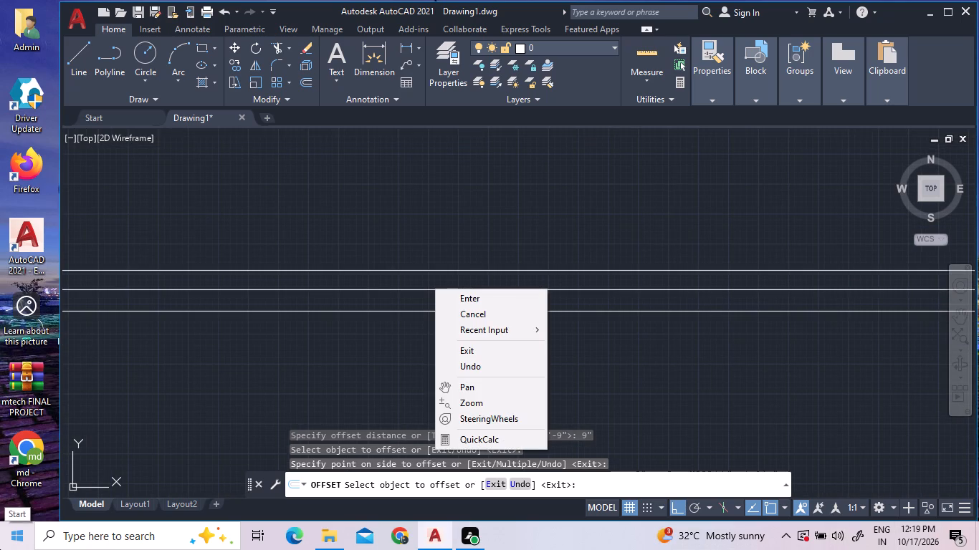
{"action": "double_click", "coordinate": [510, 301]}
{"action": "scroll", "coordinate": [433, 366], "scroll_direction": "down", "scroll_amount": 3}
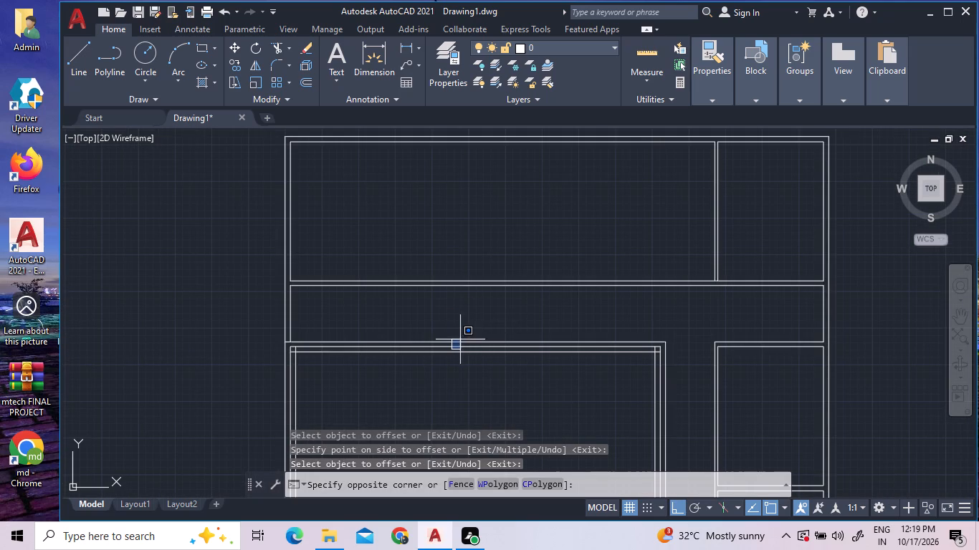
{"action": "right_click", "coordinate": [469, 323]}
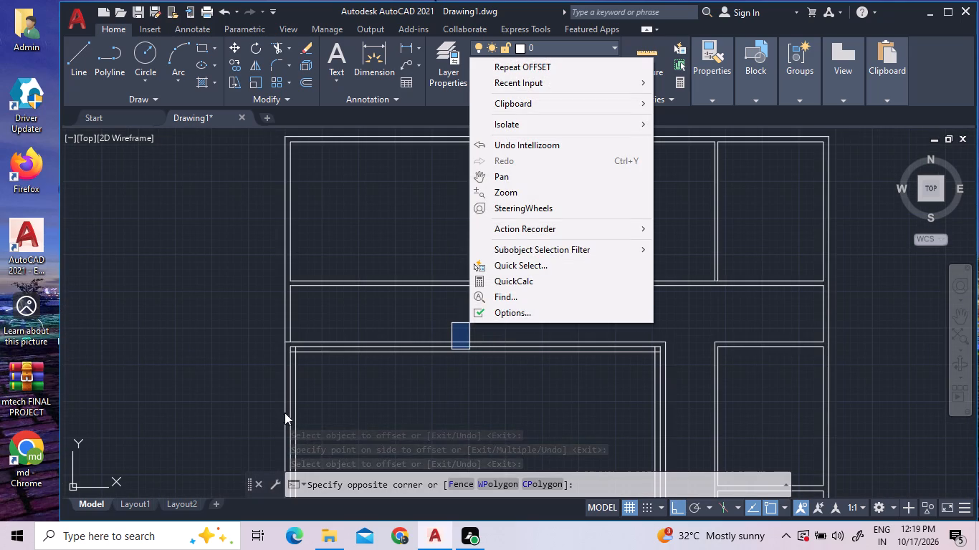
{"action": "key", "text": "Escape"}
{"action": "key", "text": "Escape"}
{"action": "scroll", "coordinate": [299, 348], "scroll_direction": "up", "scroll_amount": 3}
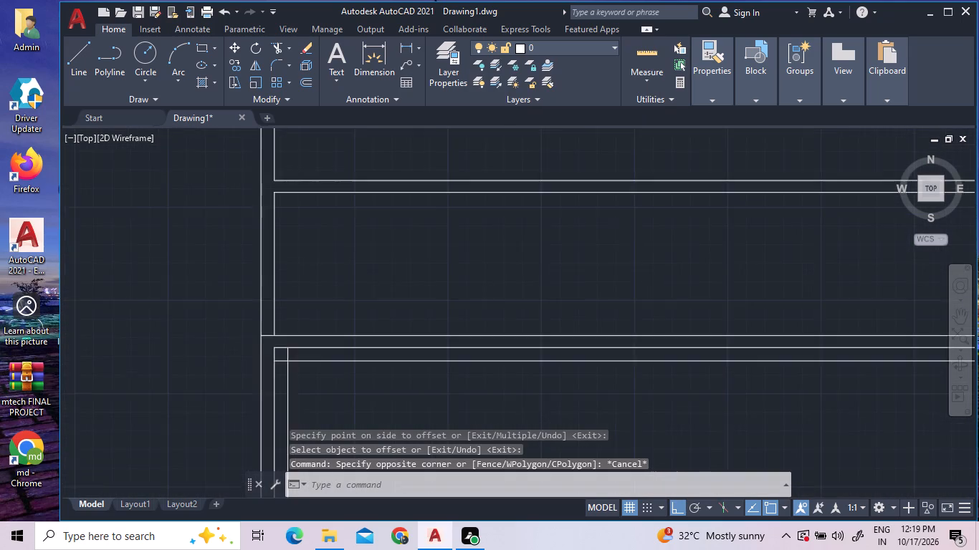
{"action": "scroll", "coordinate": [293, 346], "scroll_direction": "down", "scroll_amount": 2}
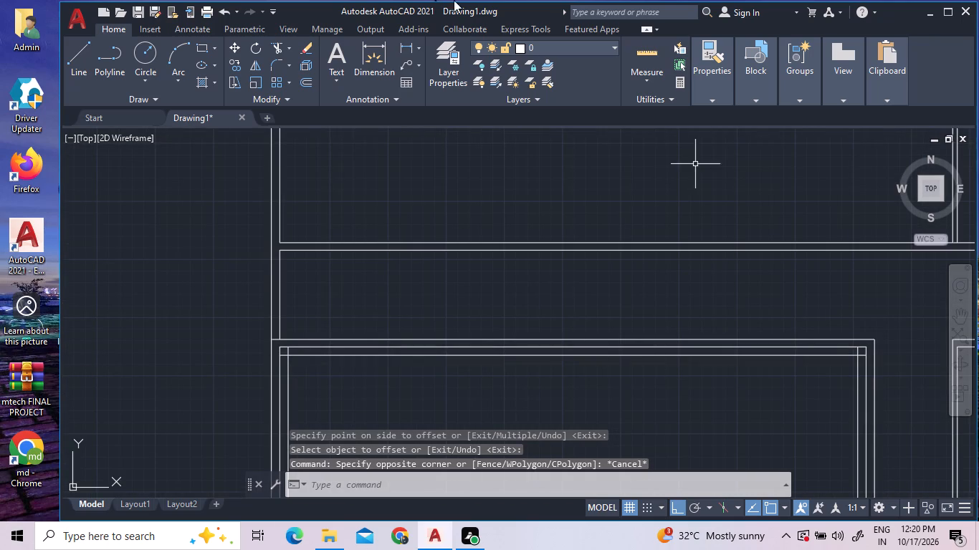
Trim the overlapping line ends at the hall's northwest inner corner, where the offset line meets the west wall's innermost line.
{"action": "double_click", "coordinate": [278, 44]}
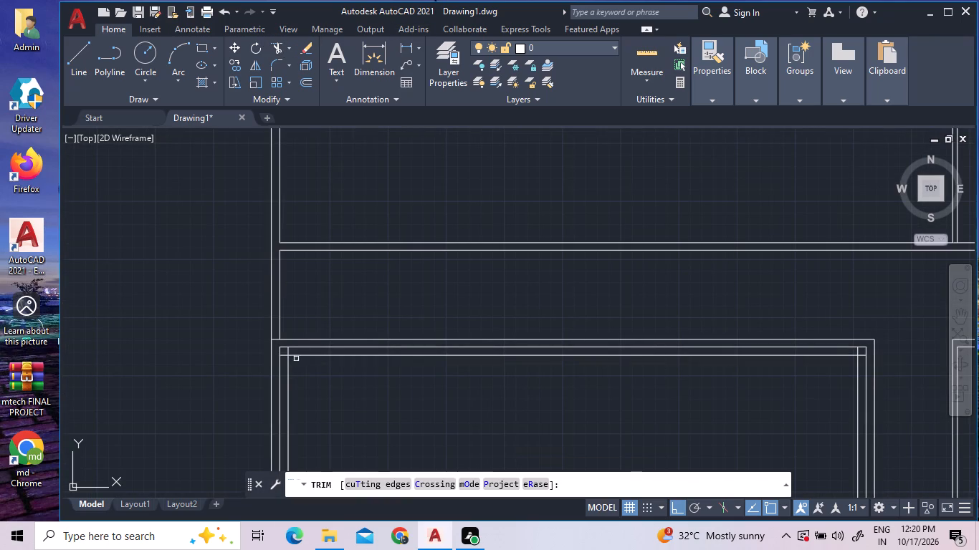
{"action": "scroll", "coordinate": [272, 362], "scroll_direction": "up", "scroll_amount": 2}
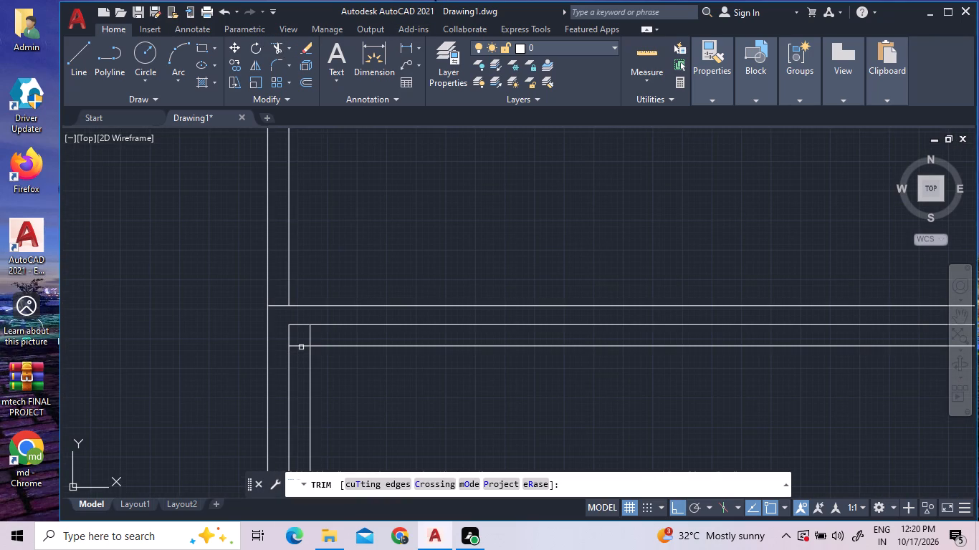
{"action": "double_click", "coordinate": [299, 346]}
{"action": "left_click", "coordinate": [312, 334]}
{"action": "scroll", "coordinate": [288, 349], "scroll_direction": "down", "scroll_amount": 4}
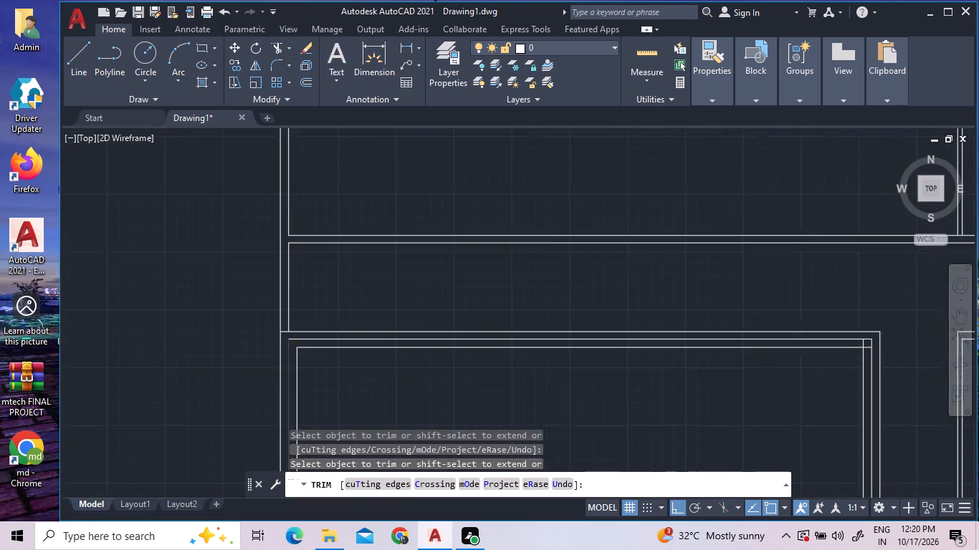
Trim the overlapping line ends at the hall's northeast inner corner, where the offset line meets the east wall's innermost line.
{"action": "scroll", "coordinate": [523, 354], "scroll_direction": "up", "scroll_amount": 3}
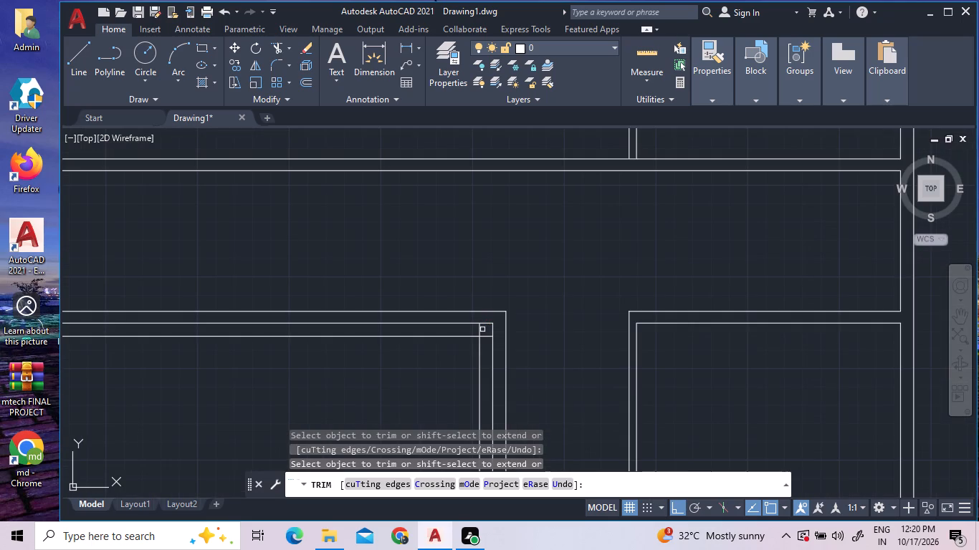
{"action": "double_click", "coordinate": [479, 329]}
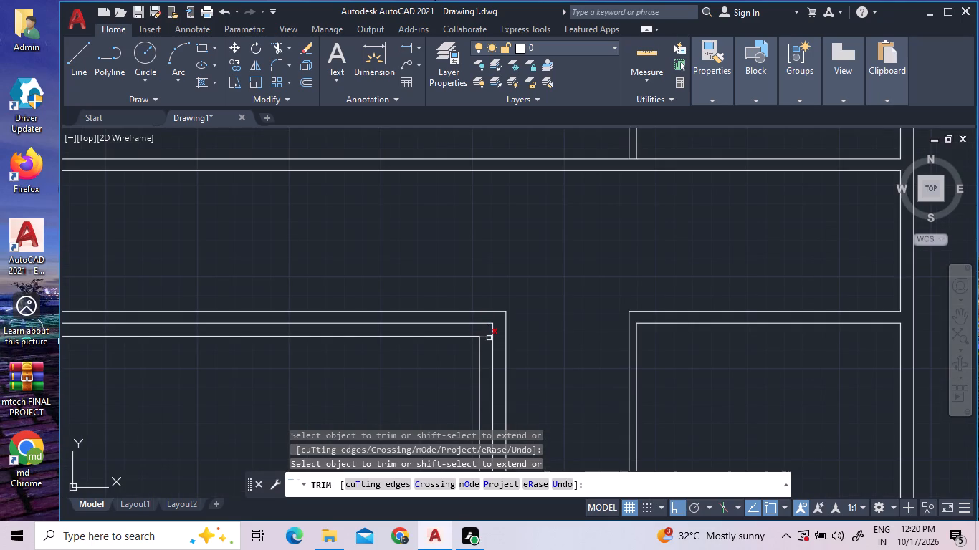
{"action": "triple_click", "coordinate": [489, 338]}
{"action": "scroll", "coordinate": [540, 292], "scroll_direction": "down", "scroll_amount": 1}
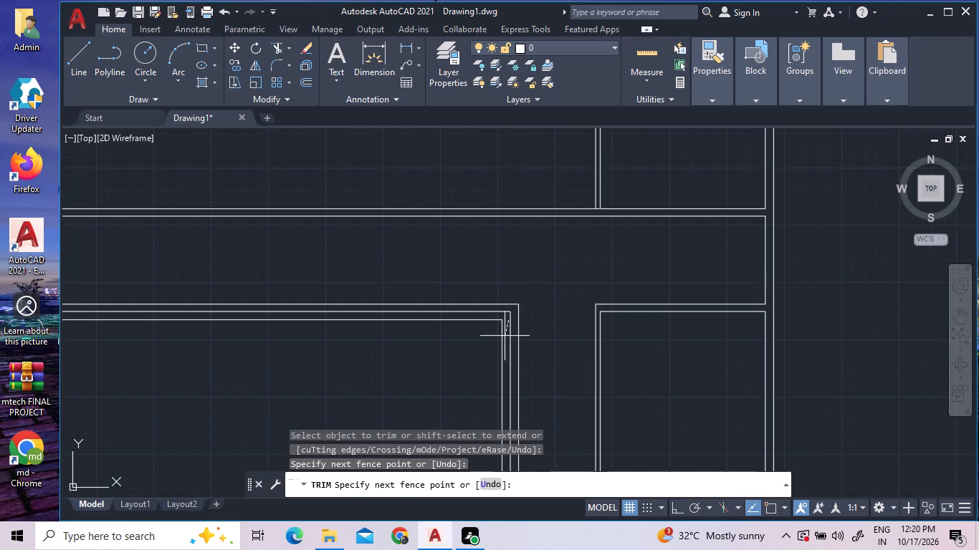
{"action": "scroll", "coordinate": [505, 337], "scroll_direction": "up", "scroll_amount": 3}
{"action": "left_click", "coordinate": [505, 336]}
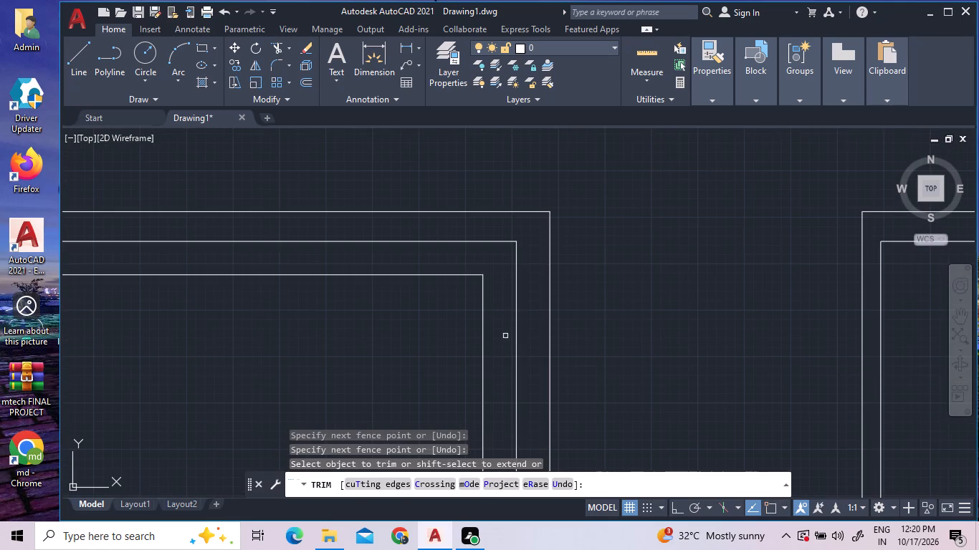
{"action": "scroll", "coordinate": [511, 291], "scroll_direction": "down", "scroll_amount": 6}
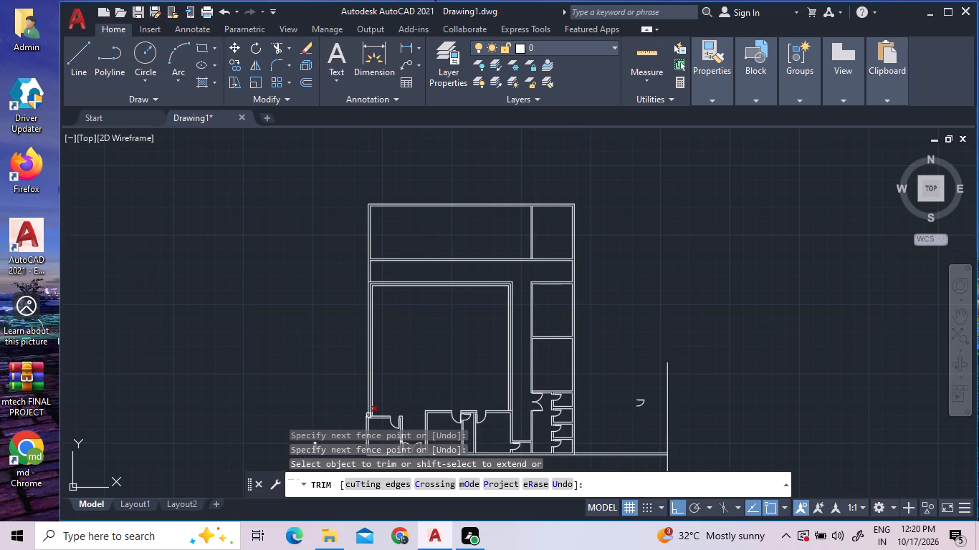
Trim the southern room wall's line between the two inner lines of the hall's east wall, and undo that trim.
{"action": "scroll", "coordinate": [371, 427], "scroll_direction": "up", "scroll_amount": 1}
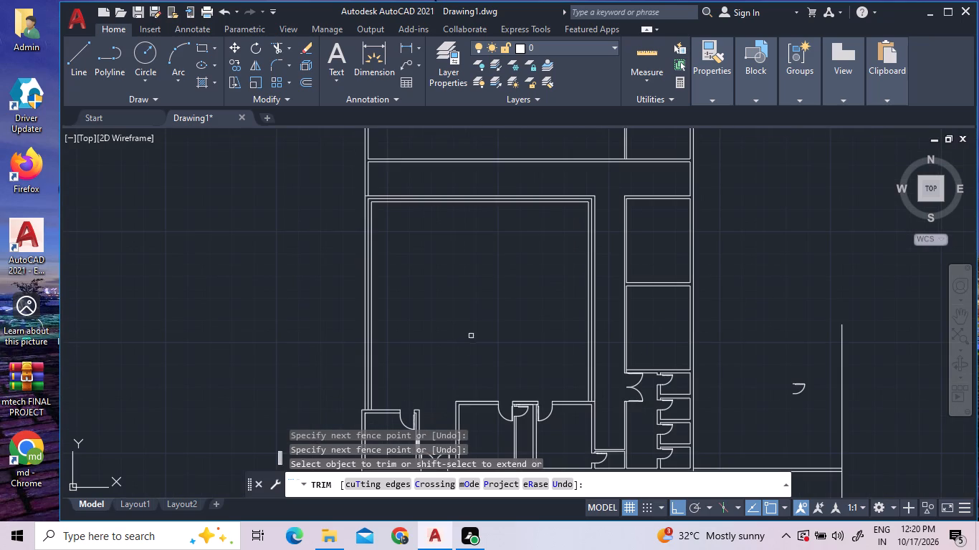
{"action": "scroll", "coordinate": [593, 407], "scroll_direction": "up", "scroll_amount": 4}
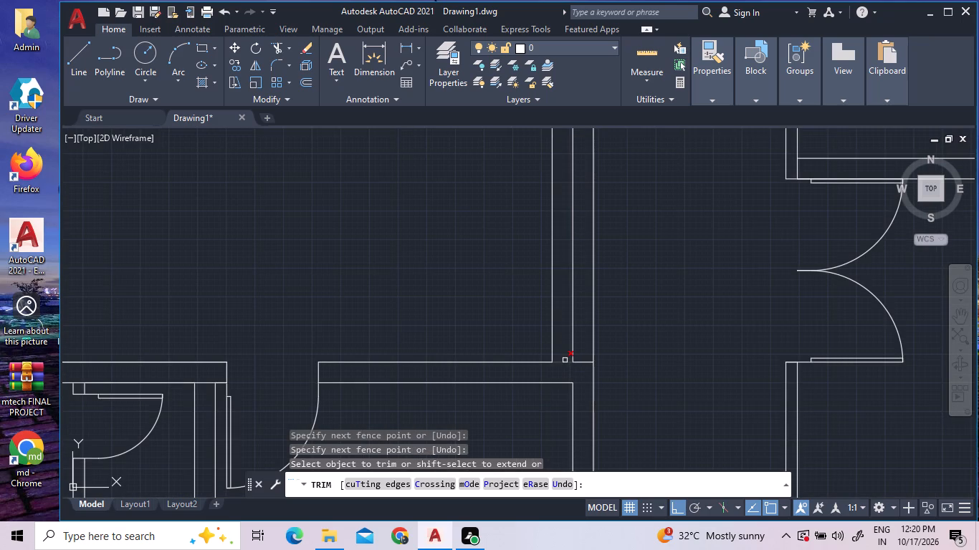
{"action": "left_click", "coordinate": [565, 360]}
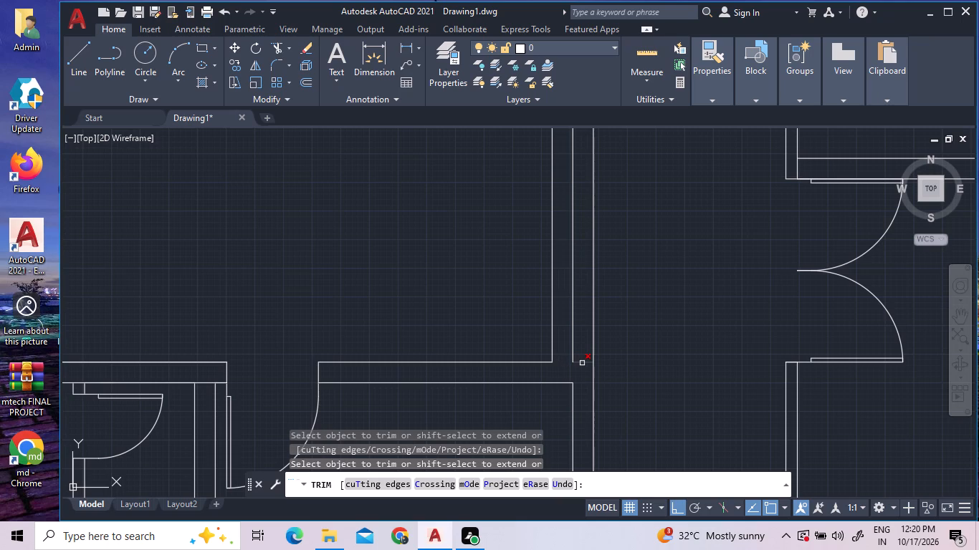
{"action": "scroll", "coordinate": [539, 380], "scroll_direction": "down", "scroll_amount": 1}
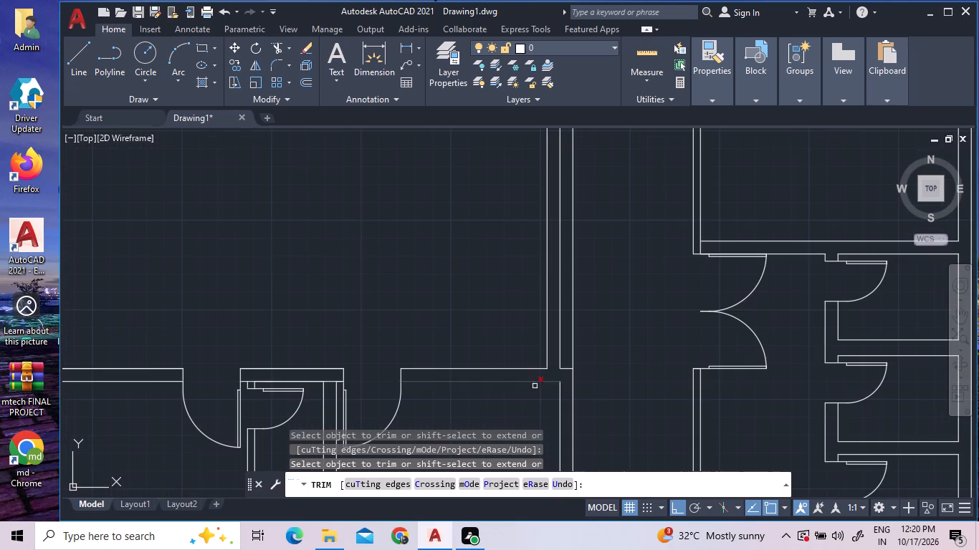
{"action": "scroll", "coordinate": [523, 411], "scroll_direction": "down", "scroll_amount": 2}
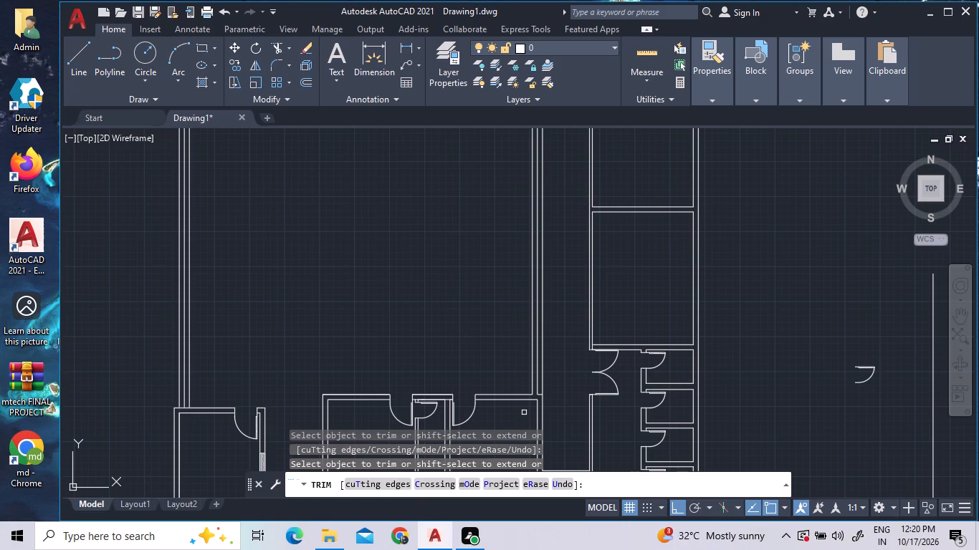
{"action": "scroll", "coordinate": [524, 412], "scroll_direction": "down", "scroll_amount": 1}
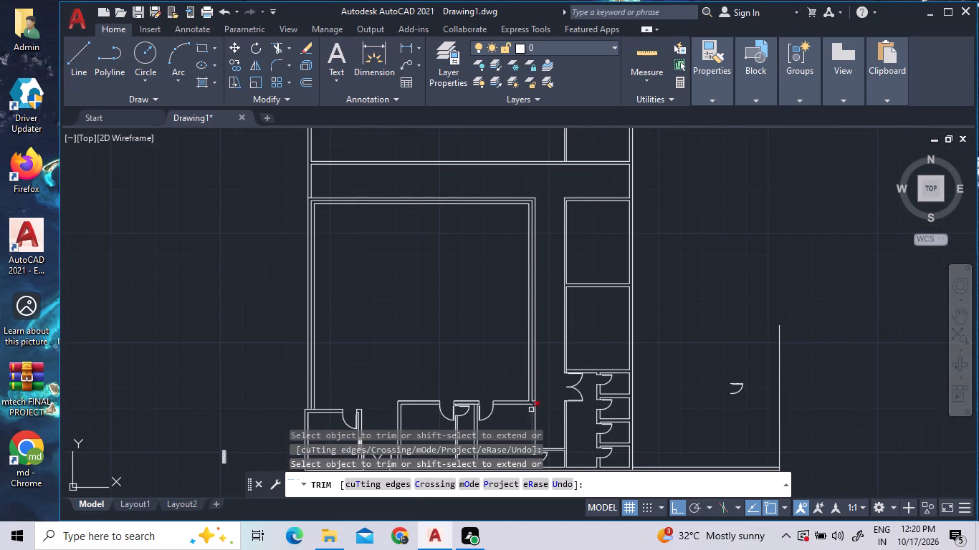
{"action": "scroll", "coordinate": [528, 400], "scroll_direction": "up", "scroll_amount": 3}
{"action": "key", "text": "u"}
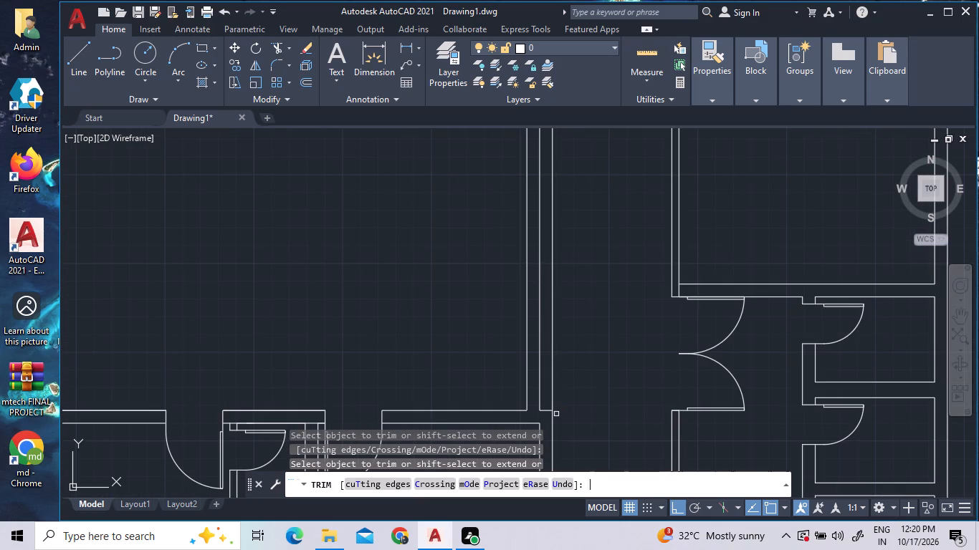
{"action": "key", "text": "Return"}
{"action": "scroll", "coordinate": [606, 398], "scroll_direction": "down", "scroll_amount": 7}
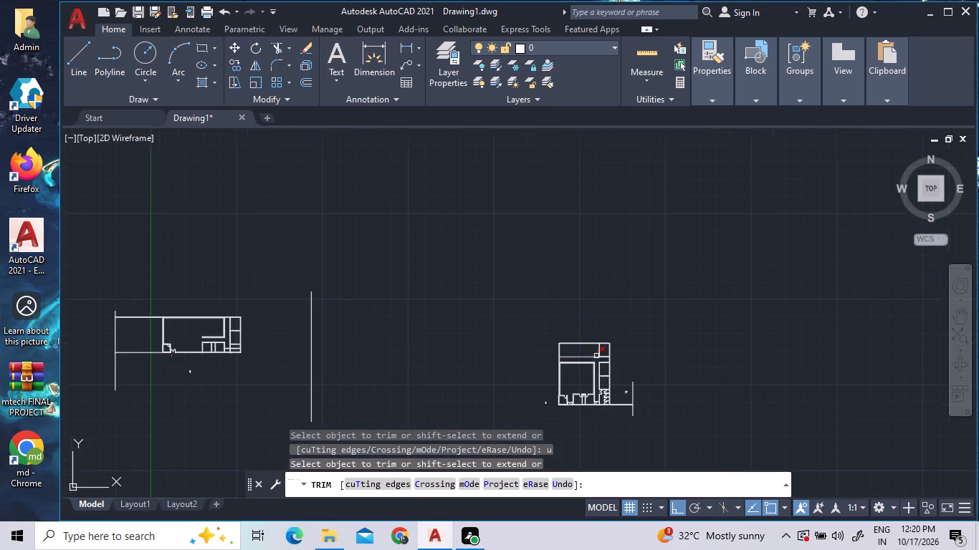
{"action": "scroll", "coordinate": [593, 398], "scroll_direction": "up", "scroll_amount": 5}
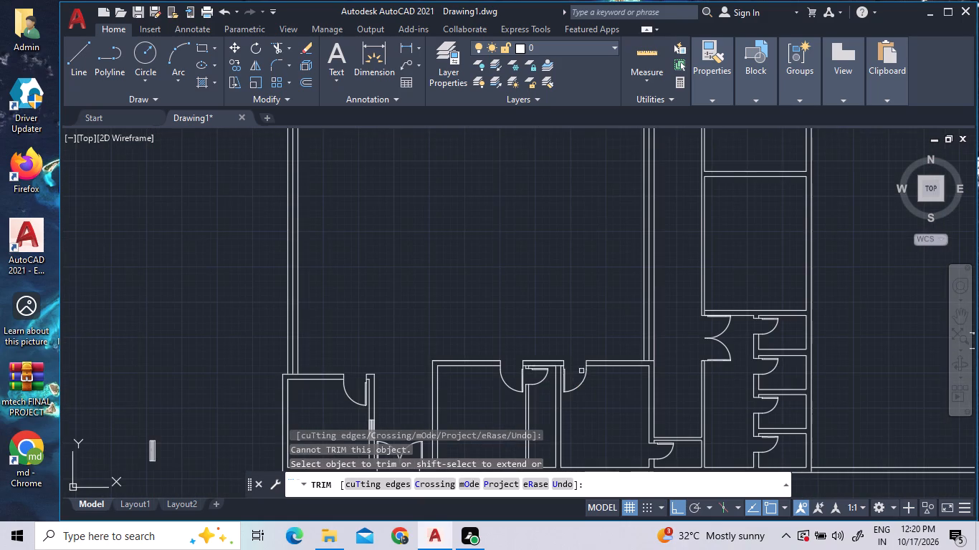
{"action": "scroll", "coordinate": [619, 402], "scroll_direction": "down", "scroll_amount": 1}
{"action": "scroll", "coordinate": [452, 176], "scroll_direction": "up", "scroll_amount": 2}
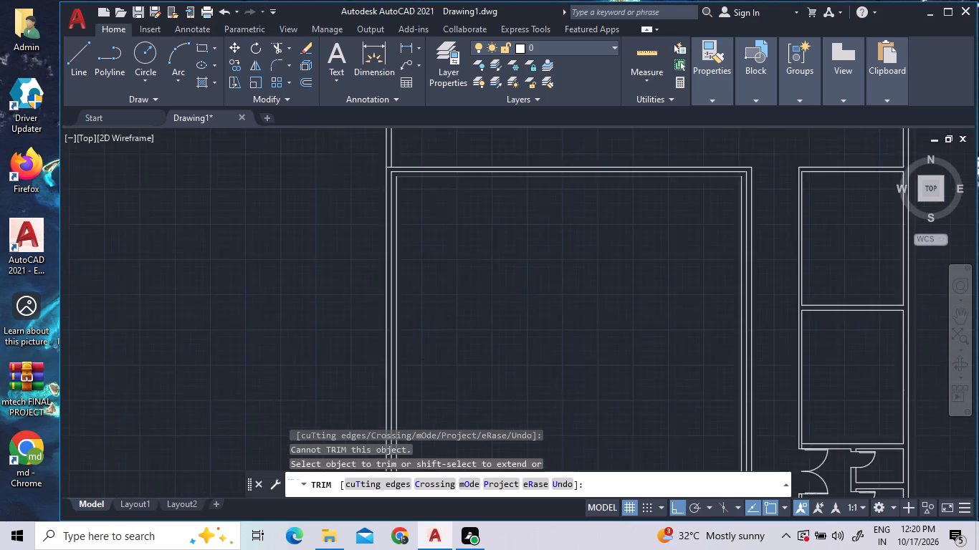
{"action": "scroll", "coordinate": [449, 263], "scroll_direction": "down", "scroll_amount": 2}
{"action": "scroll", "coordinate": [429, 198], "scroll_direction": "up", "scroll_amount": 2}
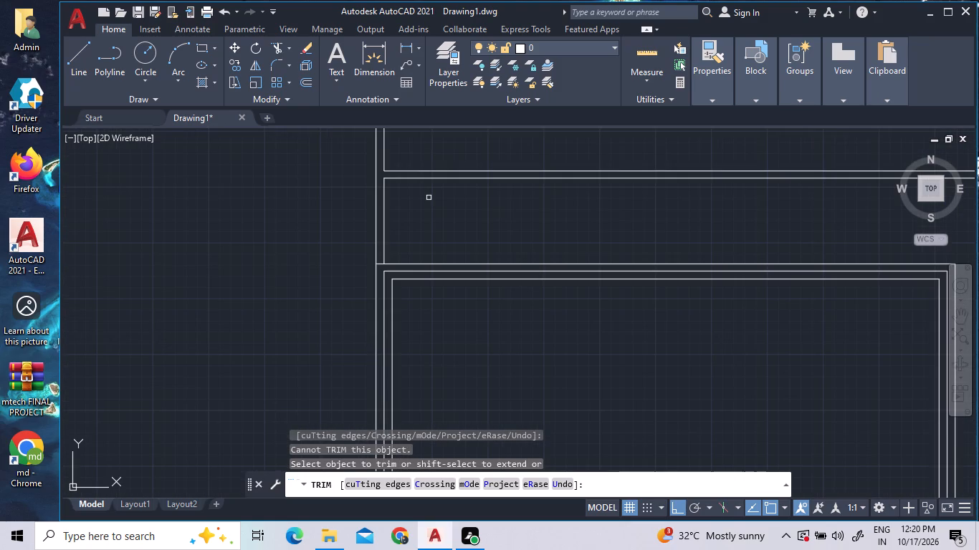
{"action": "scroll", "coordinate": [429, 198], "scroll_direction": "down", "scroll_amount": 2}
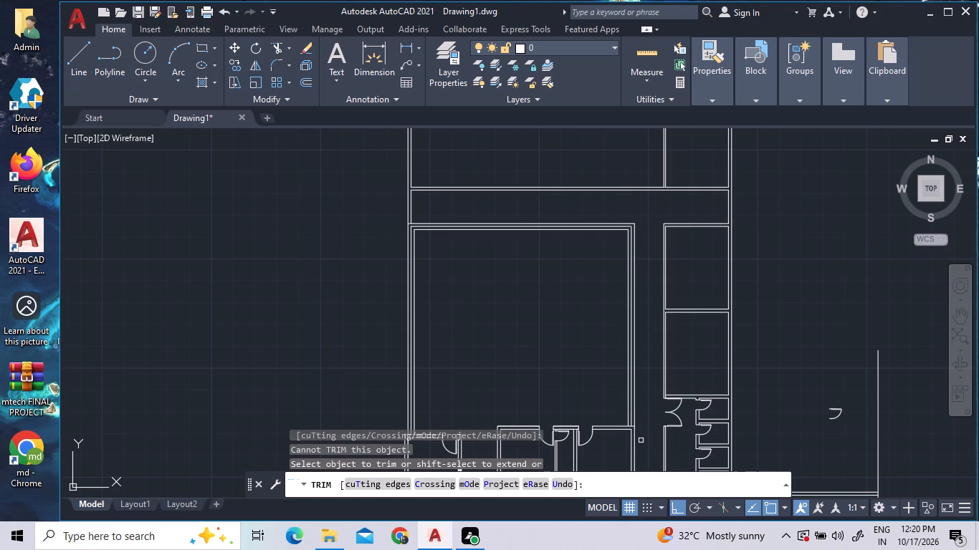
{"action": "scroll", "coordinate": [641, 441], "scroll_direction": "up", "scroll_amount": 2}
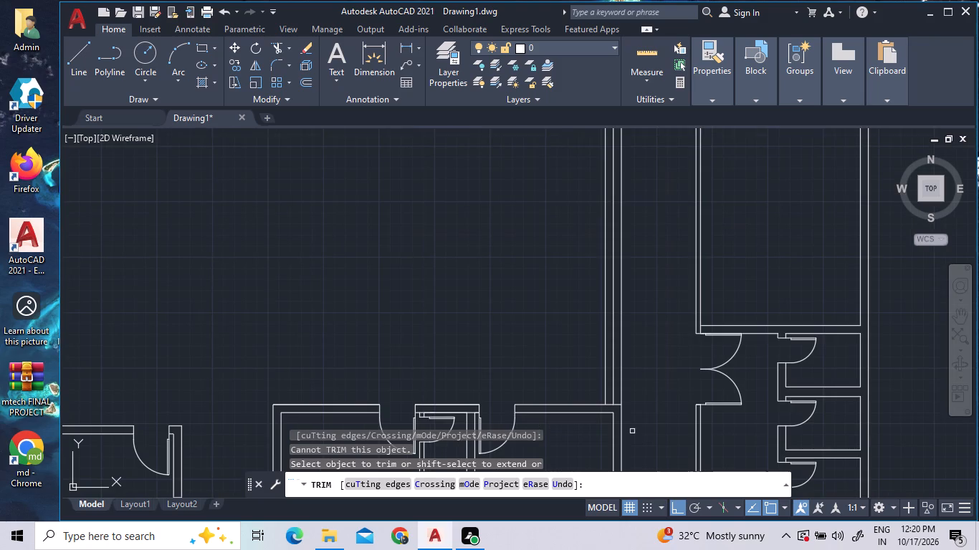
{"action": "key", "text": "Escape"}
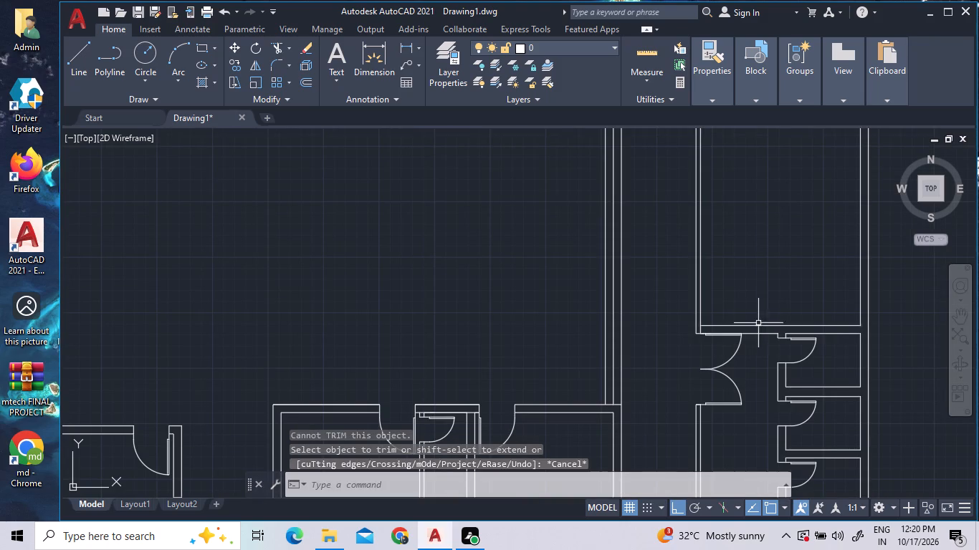
Extend the northern line of the wall just north of the toilet block westward across the corridor to the hall east wall's innermost line.
{"action": "scroll", "coordinate": [760, 326], "scroll_direction": "up", "scroll_amount": 3}
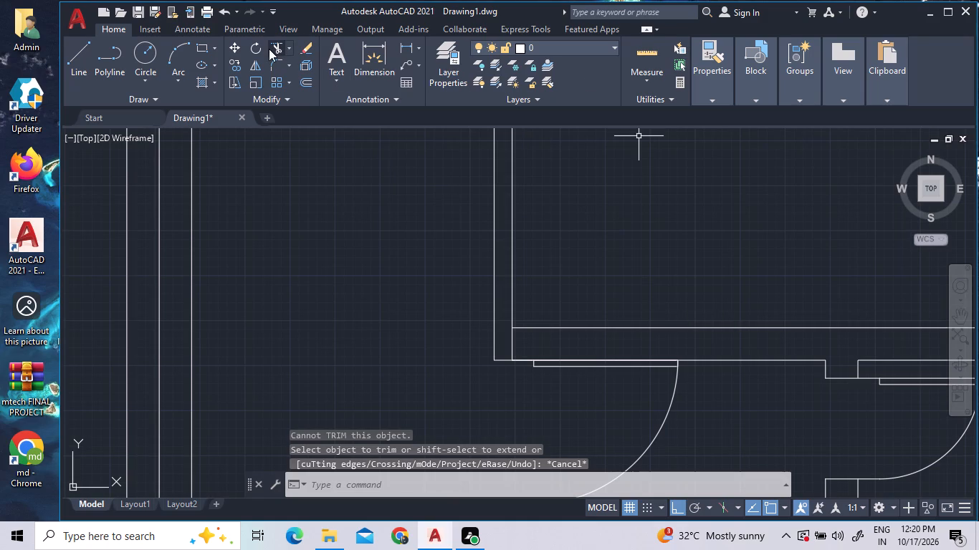
{"action": "double_click", "coordinate": [292, 52]}
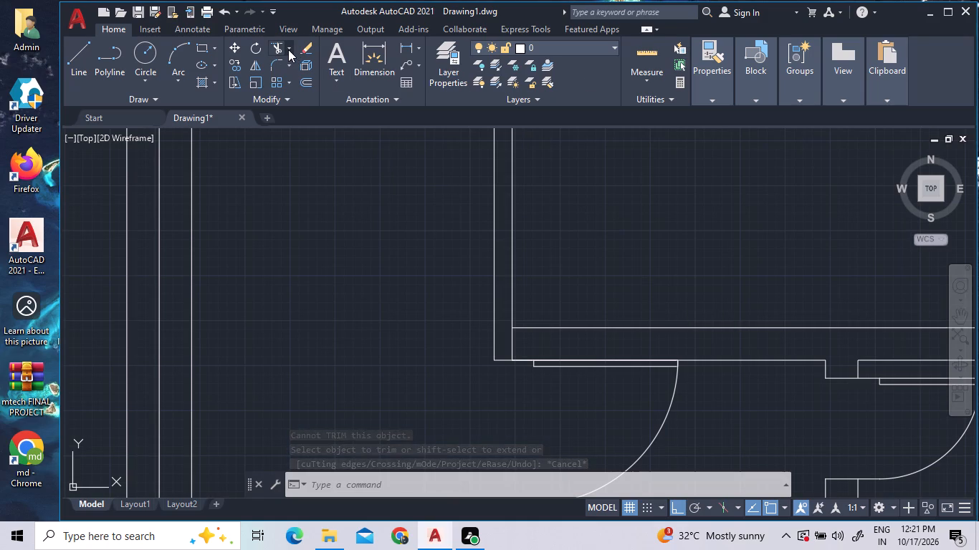
{"action": "left_click", "coordinate": [288, 49]}
{"action": "double_click", "coordinate": [312, 106]}
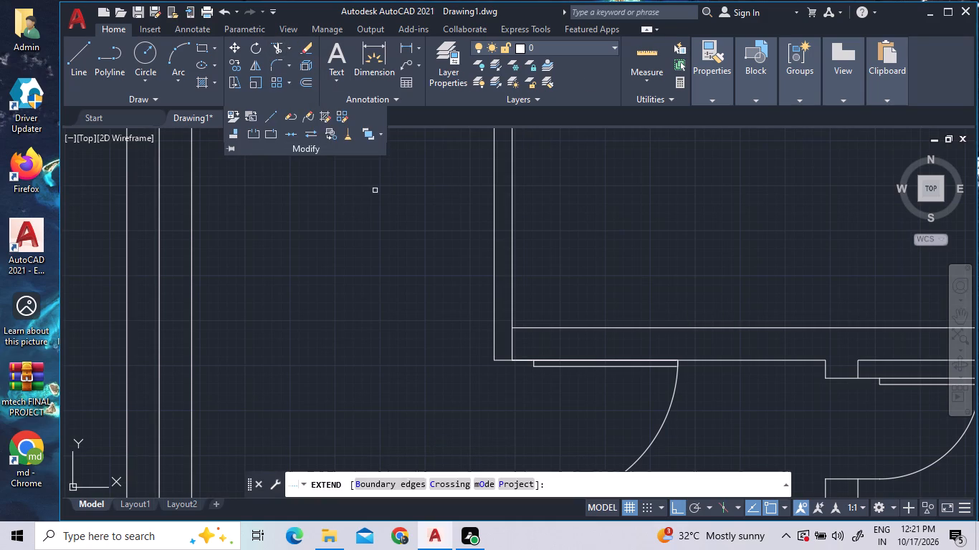
{"action": "triple_click", "coordinate": [542, 327]}
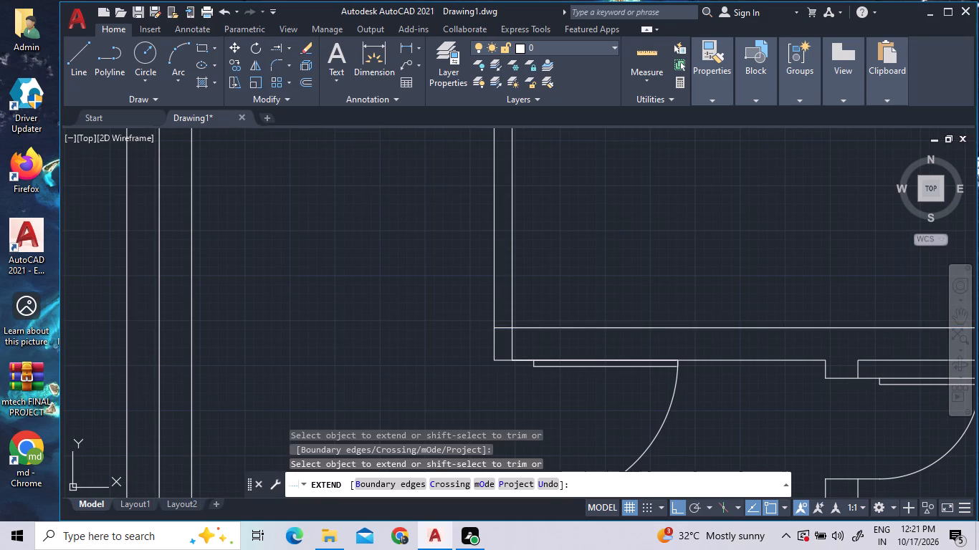
{"action": "left_click", "coordinate": [542, 327]}
{"action": "triple_click", "coordinate": [535, 327]}
{"action": "triple_click", "coordinate": [535, 327]}
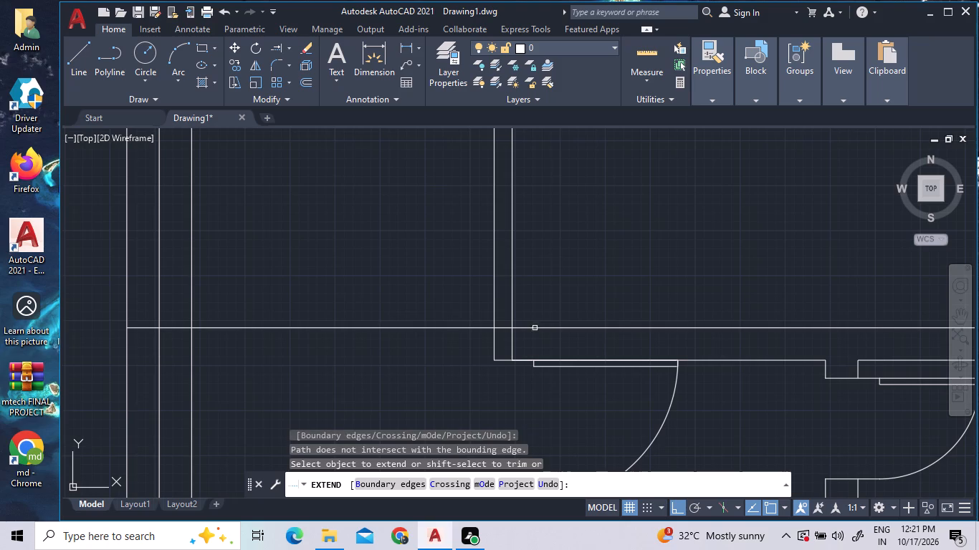
Extend the southern line of the same toilet-block wall westward across the corridor to the hall east wall's innermost line.
{"action": "double_click", "coordinate": [516, 362]}
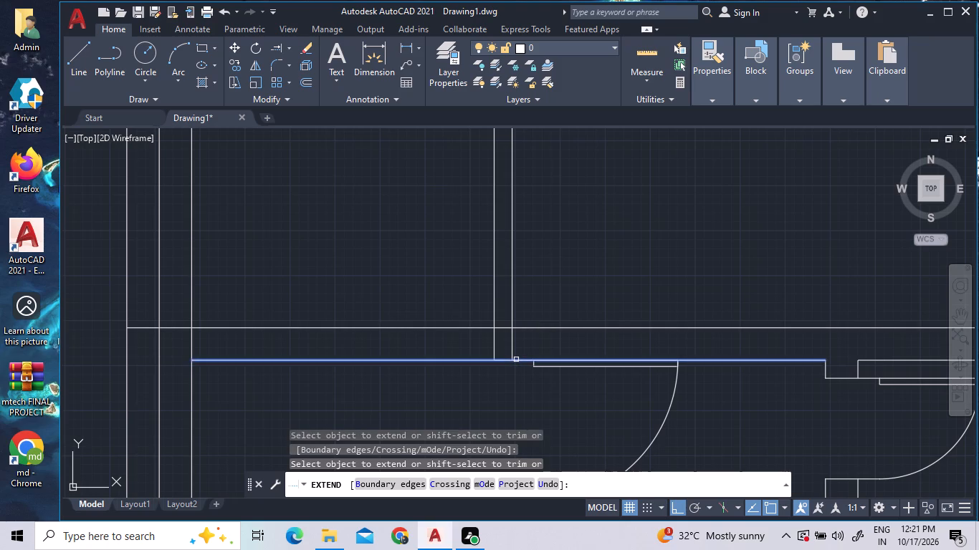
{"action": "double_click", "coordinate": [516, 360]}
{"action": "double_click", "coordinate": [448, 359]}
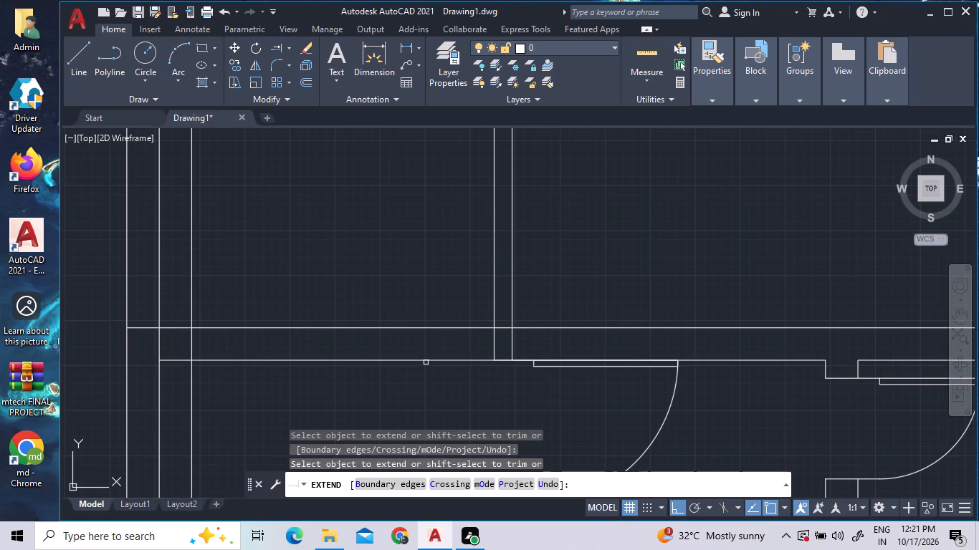
{"action": "double_click", "coordinate": [430, 360]}
{"action": "scroll", "coordinate": [430, 360], "scroll_direction": "down", "scroll_amount": 3}
Extend both lines of that wall across the hall to the outermost line of the building's west wall.
{"action": "left_click", "coordinate": [421, 360]}
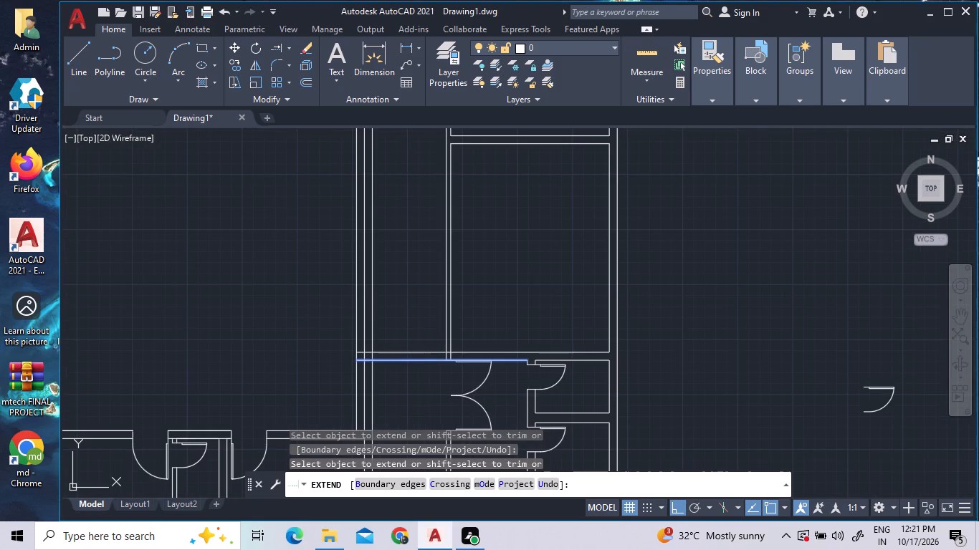
{"action": "left_click", "coordinate": [421, 360]}
{"action": "scroll", "coordinate": [421, 360], "scroll_direction": "down", "scroll_amount": 2}
{"action": "left_click", "coordinate": [421, 360]}
{"action": "double_click", "coordinate": [421, 360]}
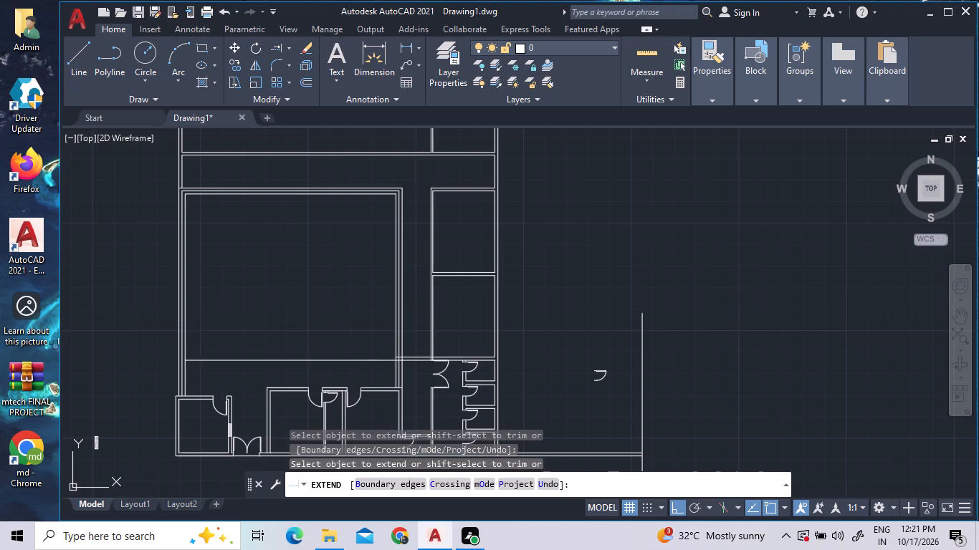
{"action": "left_click", "coordinate": [421, 356]}
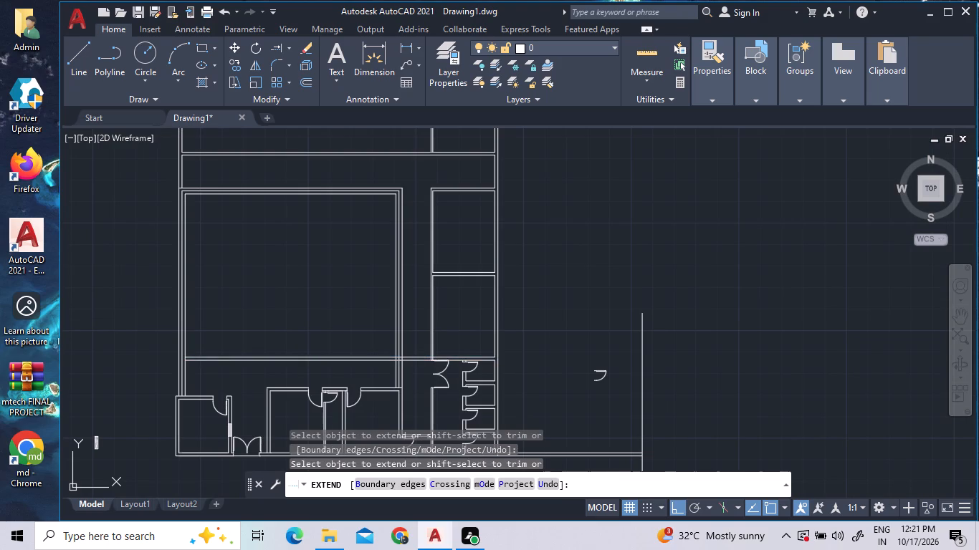
{"action": "left_click", "coordinate": [297, 319]}
{"action": "double_click", "coordinate": [211, 370]}
{"action": "double_click", "coordinate": [229, 284]}
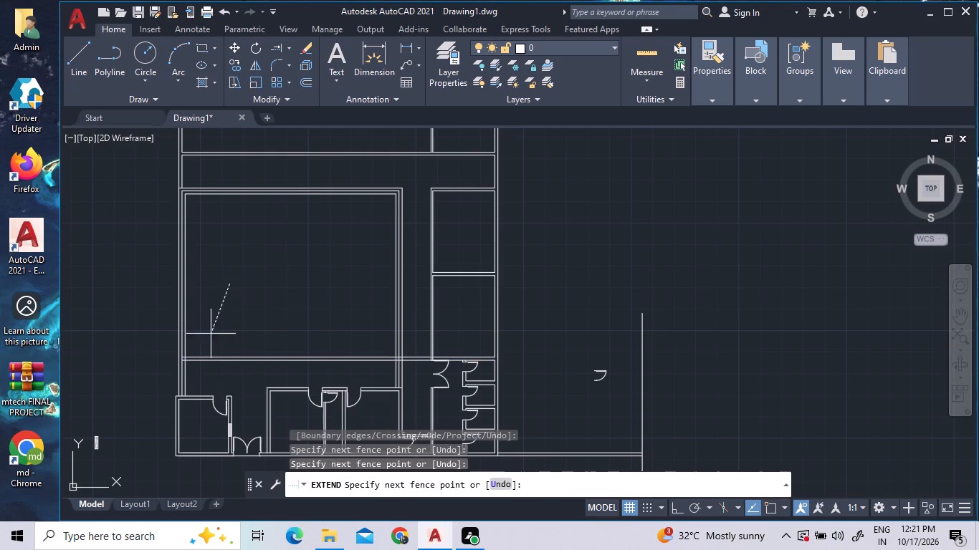
{"action": "double_click", "coordinate": [191, 382]}
{"action": "scroll", "coordinate": [196, 366], "scroll_direction": "up", "scroll_amount": 3}
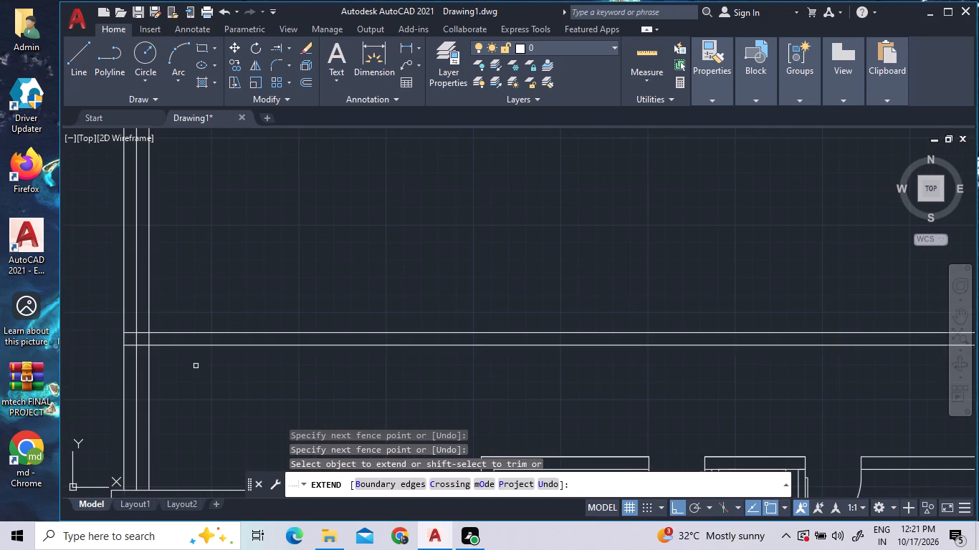
{"action": "scroll", "coordinate": [232, 299], "scroll_direction": "down", "scroll_amount": 3}
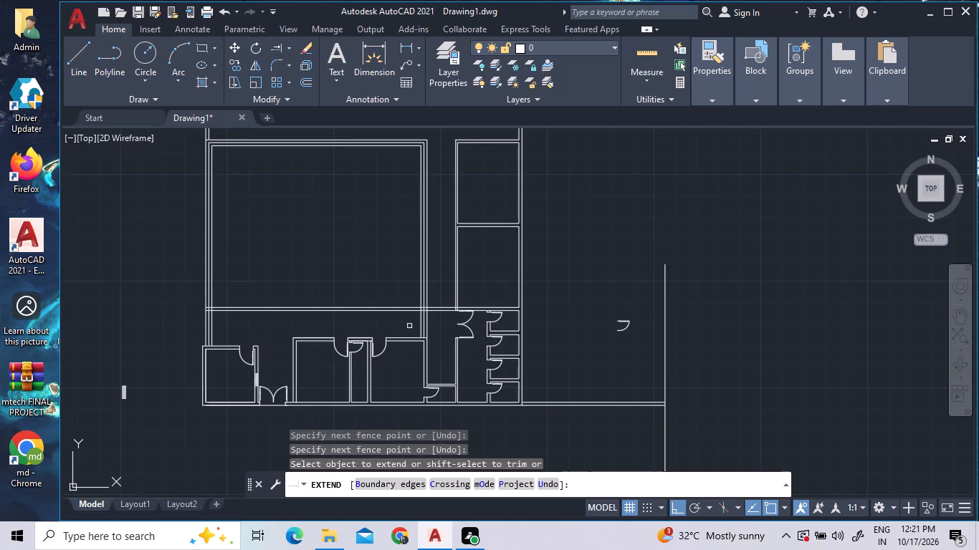
Trim the partition's northern line between the middle and outermost lines of the hall's east wall.
{"action": "scroll", "coordinate": [409, 326], "scroll_direction": "up", "scroll_amount": 3}
{"action": "scroll", "coordinate": [429, 339], "scroll_direction": "down", "scroll_amount": 3}
{"action": "scroll", "coordinate": [406, 282], "scroll_direction": "up", "scroll_amount": 2}
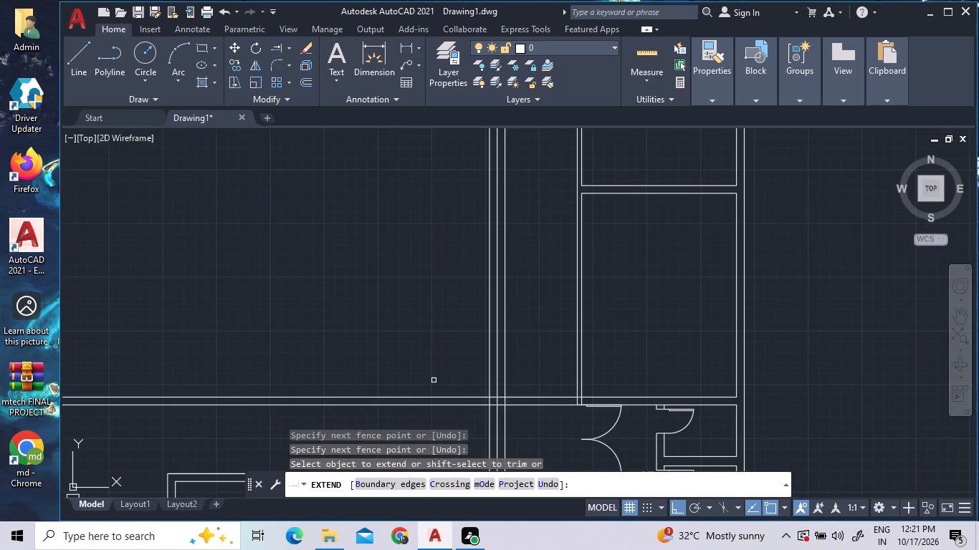
{"action": "right_click", "coordinate": [448, 370]}
{"action": "left_click", "coordinate": [479, 190]}
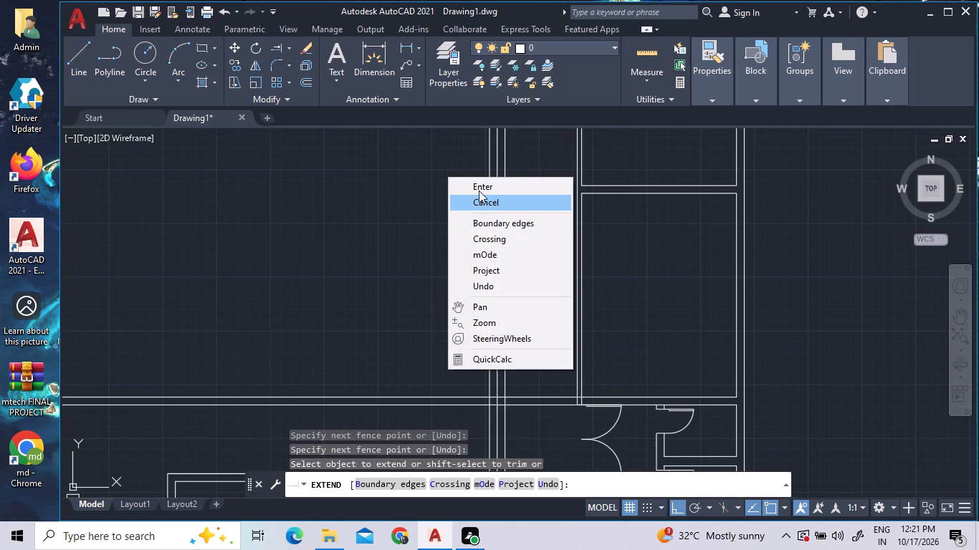
{"action": "scroll", "coordinate": [503, 409], "scroll_direction": "up", "scroll_amount": 2}
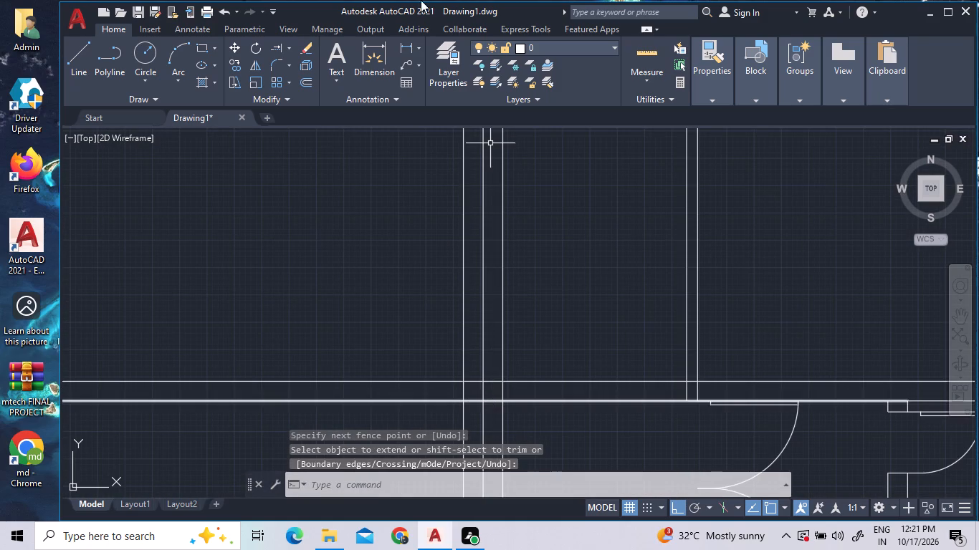
{"action": "left_click", "coordinate": [292, 51]}
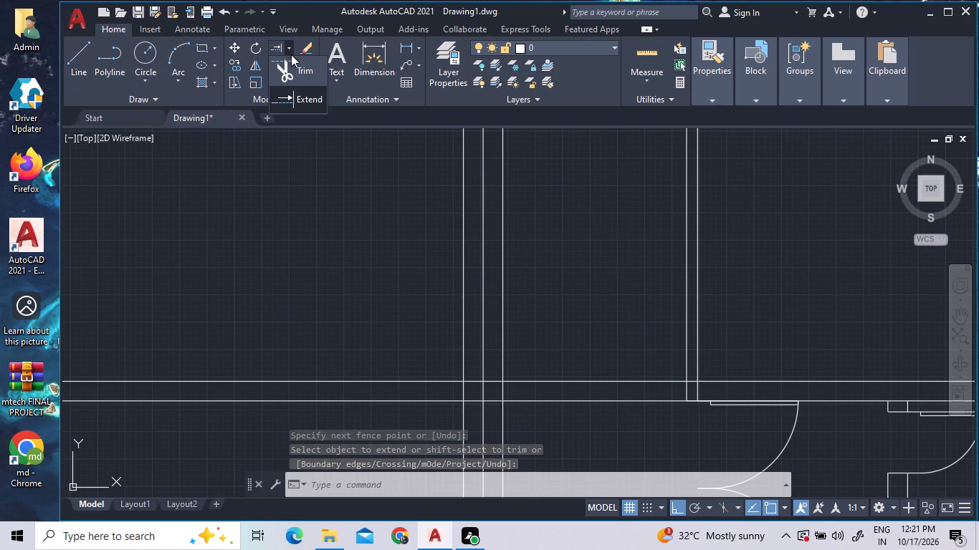
{"action": "left_click", "coordinate": [292, 82]}
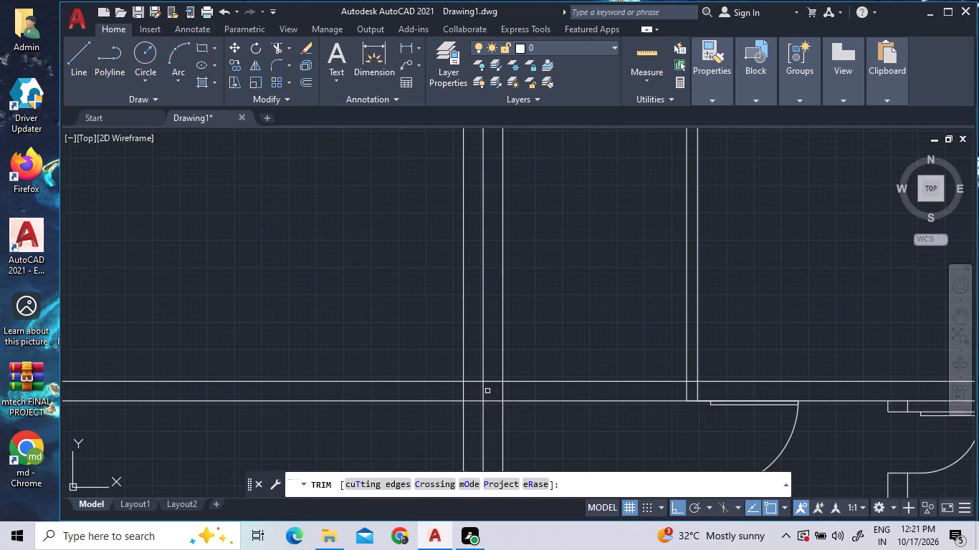
{"action": "left_click", "coordinate": [492, 382]}
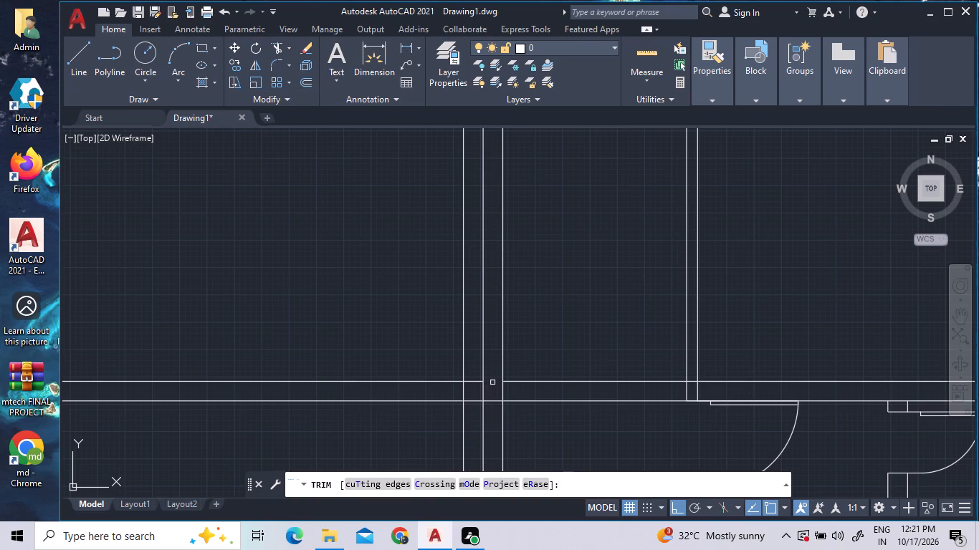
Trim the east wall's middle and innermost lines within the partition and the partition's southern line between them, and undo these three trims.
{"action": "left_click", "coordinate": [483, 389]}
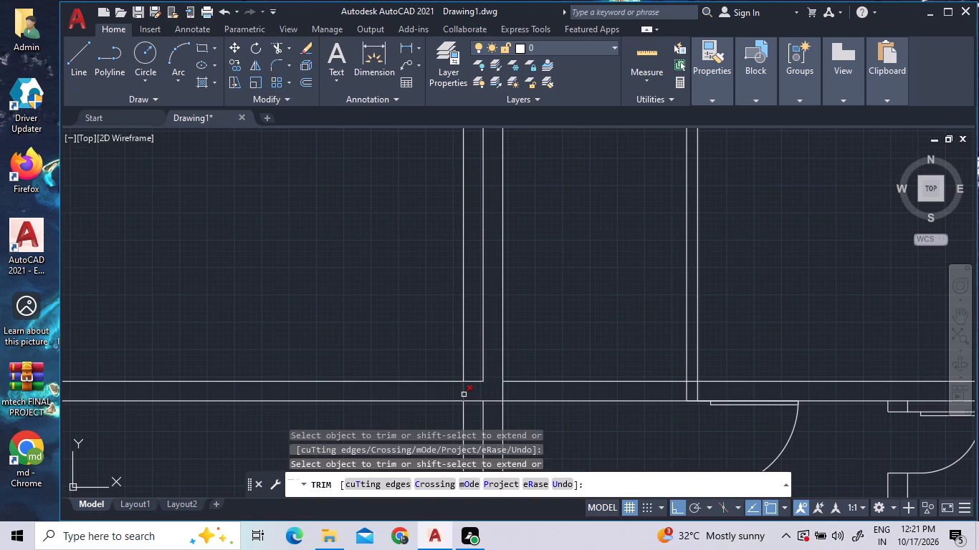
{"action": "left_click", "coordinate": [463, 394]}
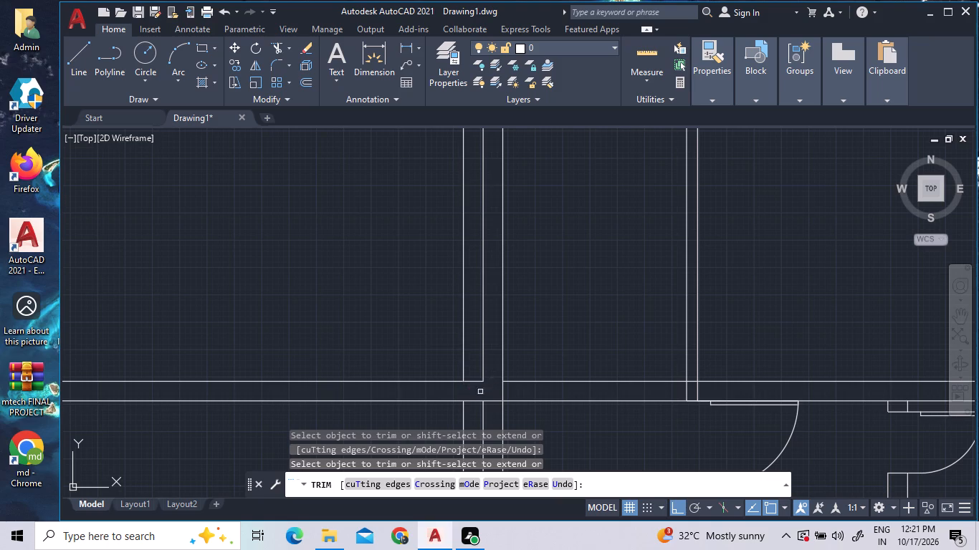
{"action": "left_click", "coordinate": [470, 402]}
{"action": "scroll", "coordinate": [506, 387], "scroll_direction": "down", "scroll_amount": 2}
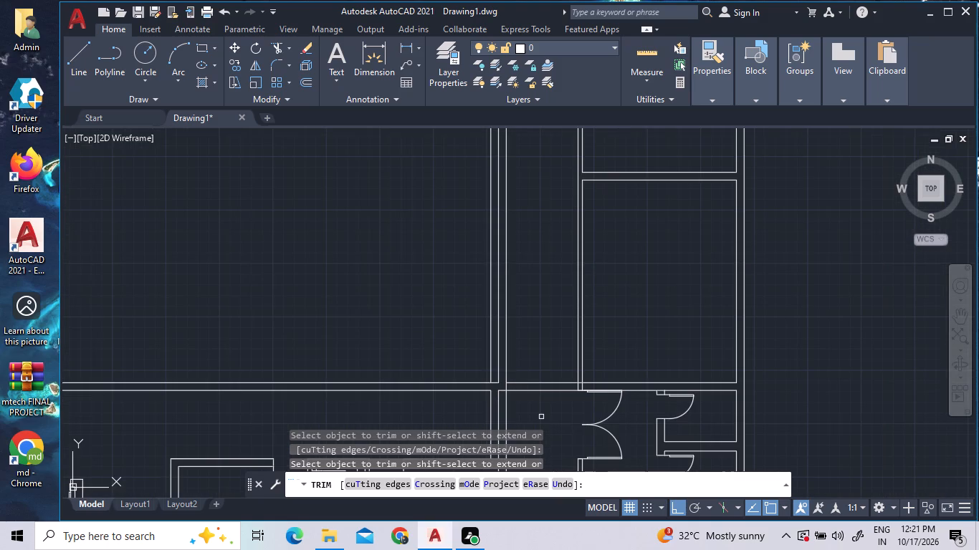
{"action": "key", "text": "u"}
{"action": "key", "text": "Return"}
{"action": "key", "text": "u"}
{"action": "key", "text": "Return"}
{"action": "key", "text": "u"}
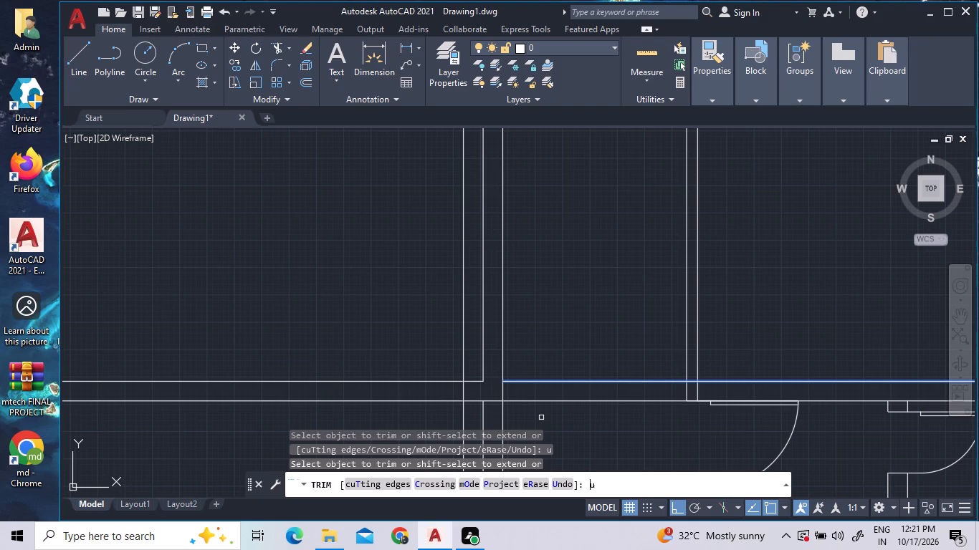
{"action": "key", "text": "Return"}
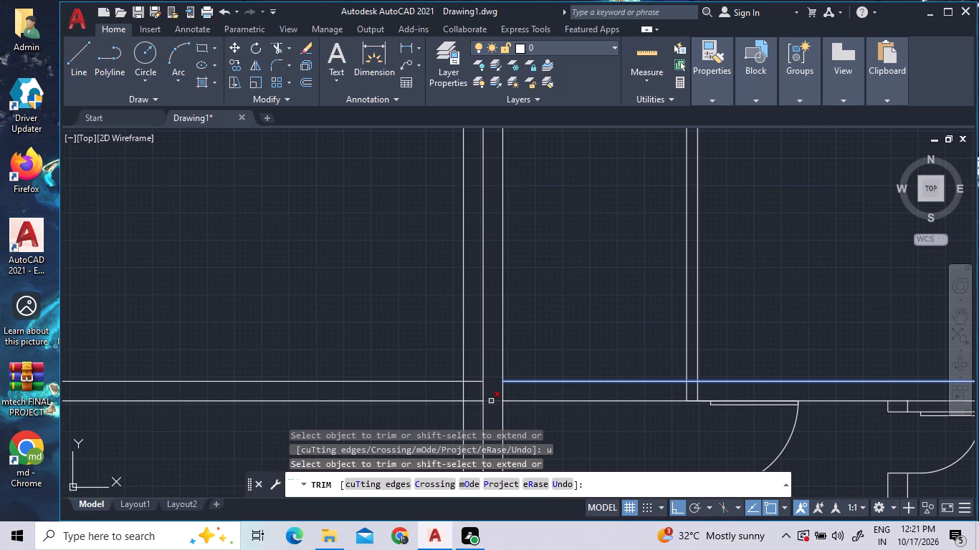
Trim the middle and innermost lines of the hall's east wall between the partition's two lines.
{"action": "double_click", "coordinate": [482, 395]}
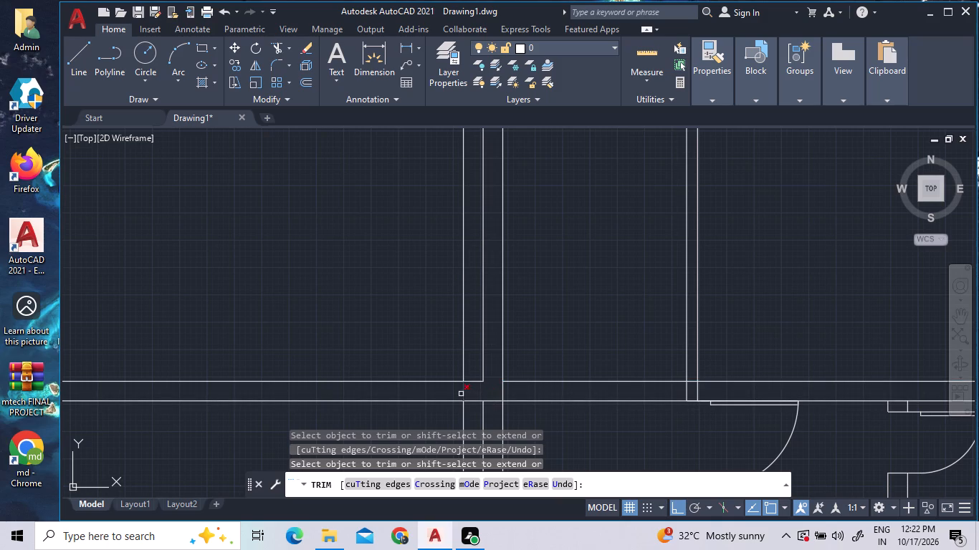
{"action": "left_click", "coordinate": [464, 391]}
Trim the middle and innermost lines of the hall's west wall between the partition's two lines.
{"action": "scroll", "coordinate": [444, 325], "scroll_direction": "down", "scroll_amount": 2}
{"action": "scroll", "coordinate": [419, 382], "scroll_direction": "down", "scroll_amount": 1}
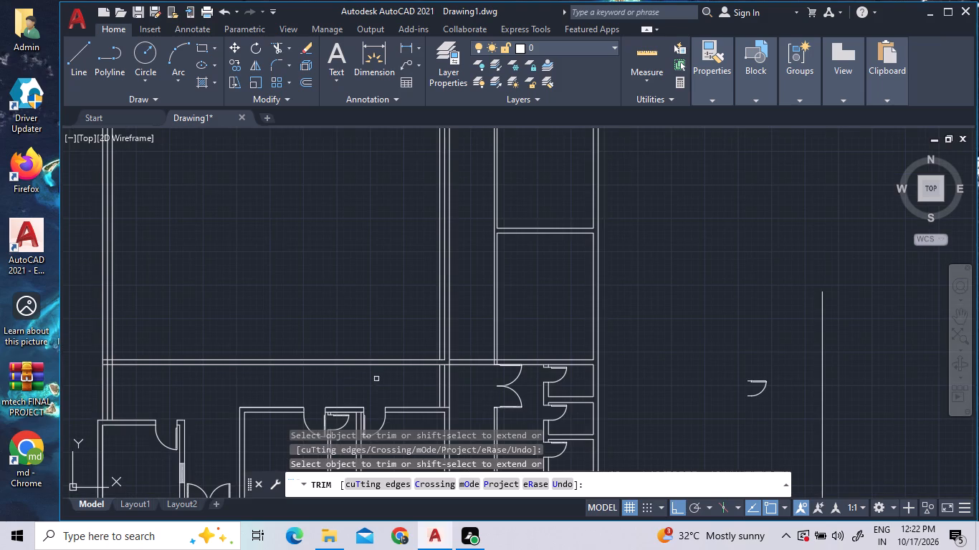
{"action": "scroll", "coordinate": [91, 362], "scroll_direction": "up", "scroll_amount": 3}
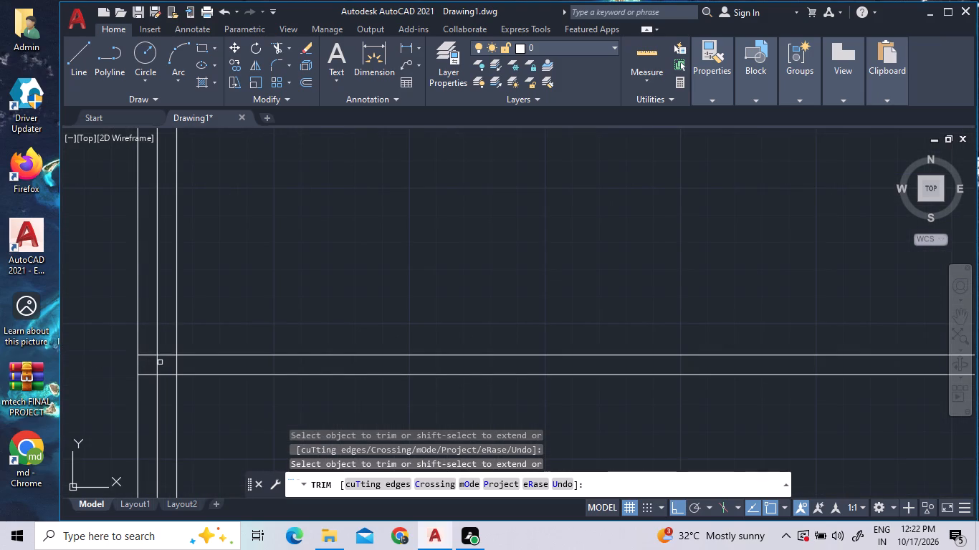
{"action": "left_click", "coordinate": [157, 362]}
{"action": "left_click", "coordinate": [173, 364]}
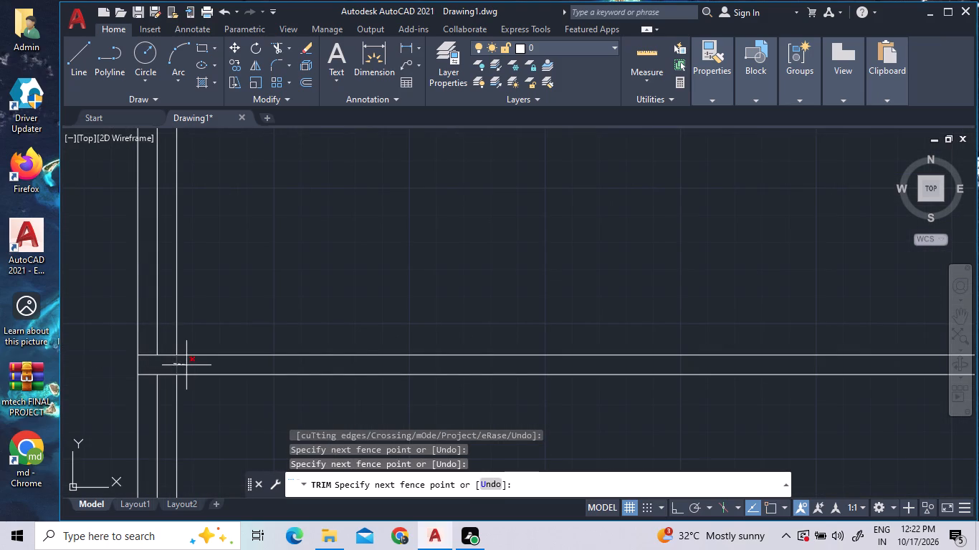
{"action": "left_click", "coordinate": [186, 365]}
{"action": "scroll", "coordinate": [249, 287], "scroll_direction": "down", "scroll_amount": 2}
{"action": "middle_click_drag", "start_coordinate": [621, 277], "coordinate": [541, 293]}
{"action": "key", "text": "Escape"}
{"action": "key", "text": "Escape"}
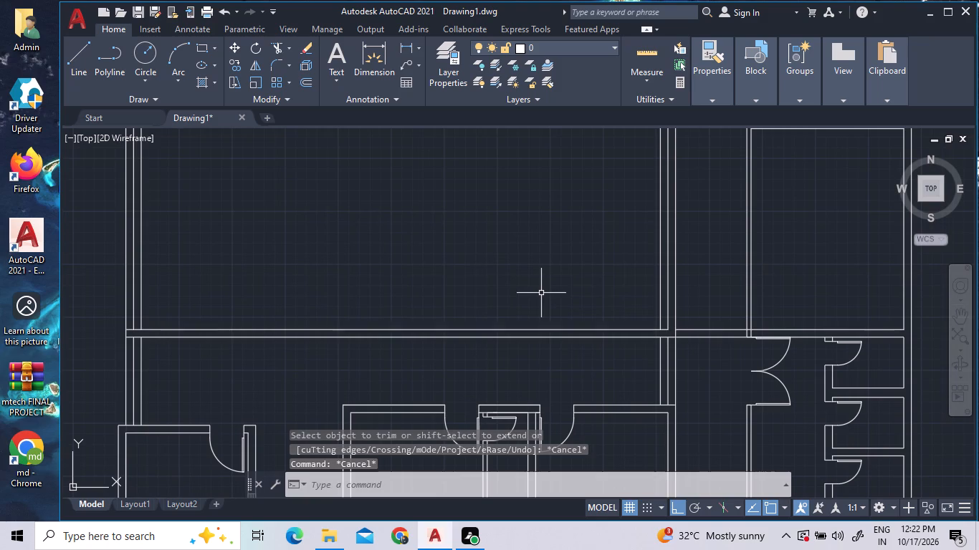
Offset the partition's northern line 9" northward into the hall.
{"action": "key", "text": "o"}
{"action": "key", "text": "Return"}
{"action": "key", "text": "9"}
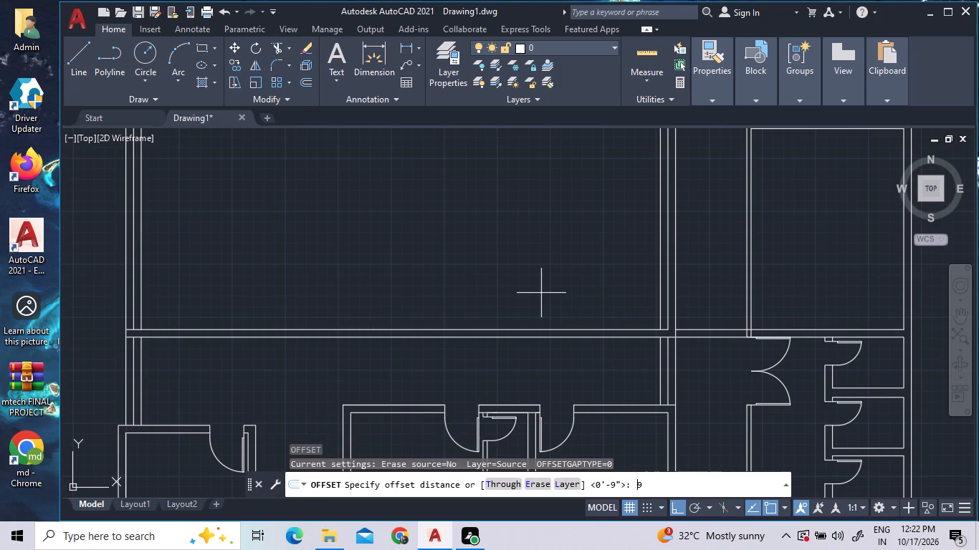
{"action": "key", "text": "shift+quotedbl"}
{"action": "key", "text": "Return"}
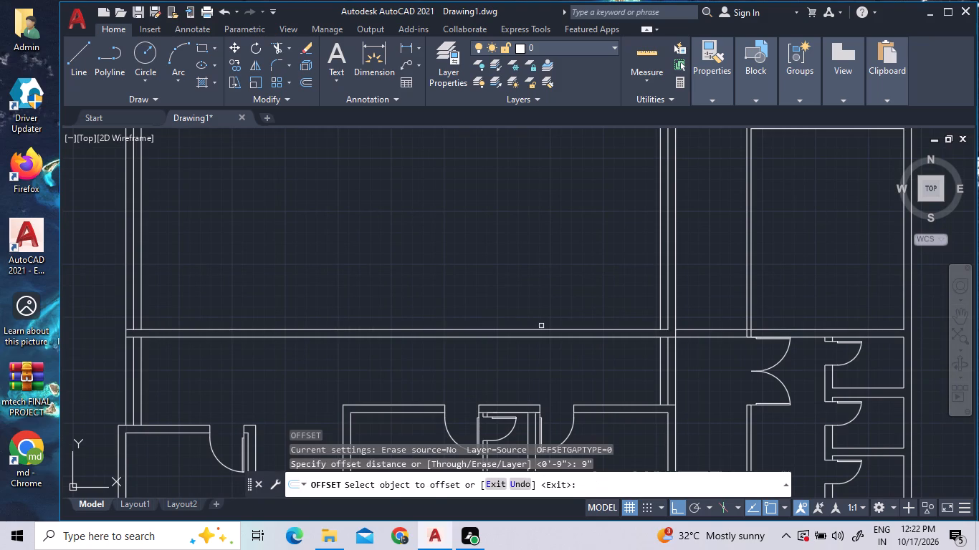
{"action": "left_click", "coordinate": [543, 329]}
{"action": "double_click", "coordinate": [542, 296]}
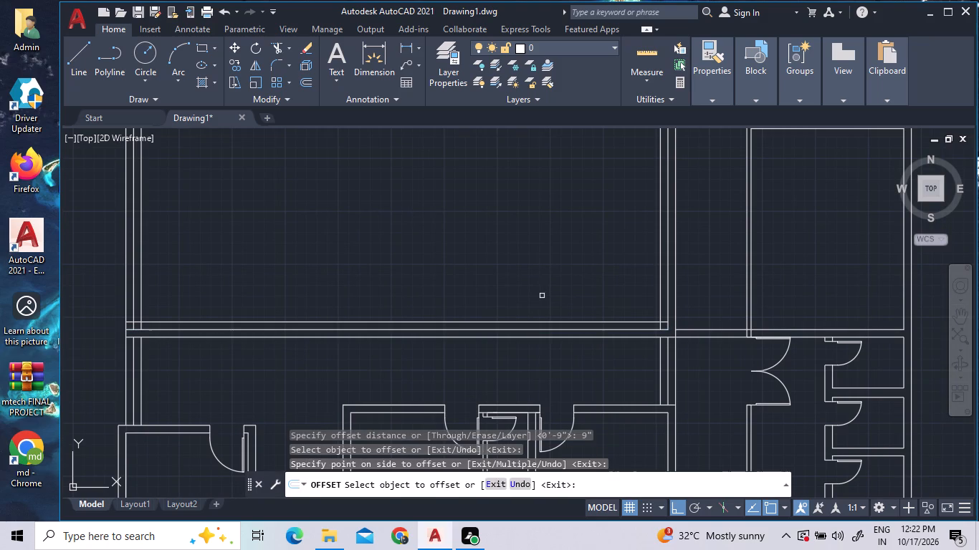
{"action": "key", "text": "Escape"}
{"action": "key", "text": "Escape"}
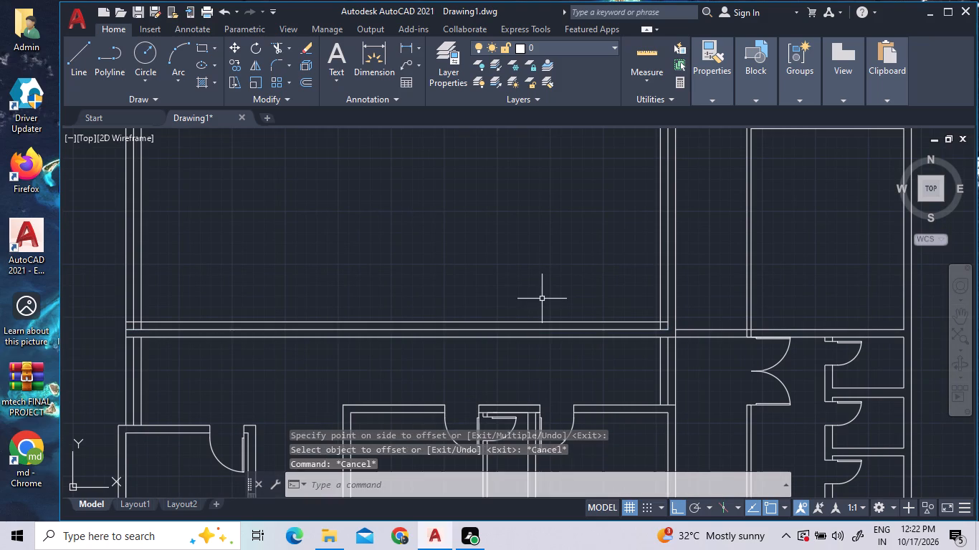
Trim the offset line and the east wall's innermost line to a clean corner where they cross at the hall's southeast.
{"action": "left_click", "coordinate": [280, 46]}
{"action": "scroll", "coordinate": [641, 332], "scroll_direction": "up", "scroll_amount": 2}
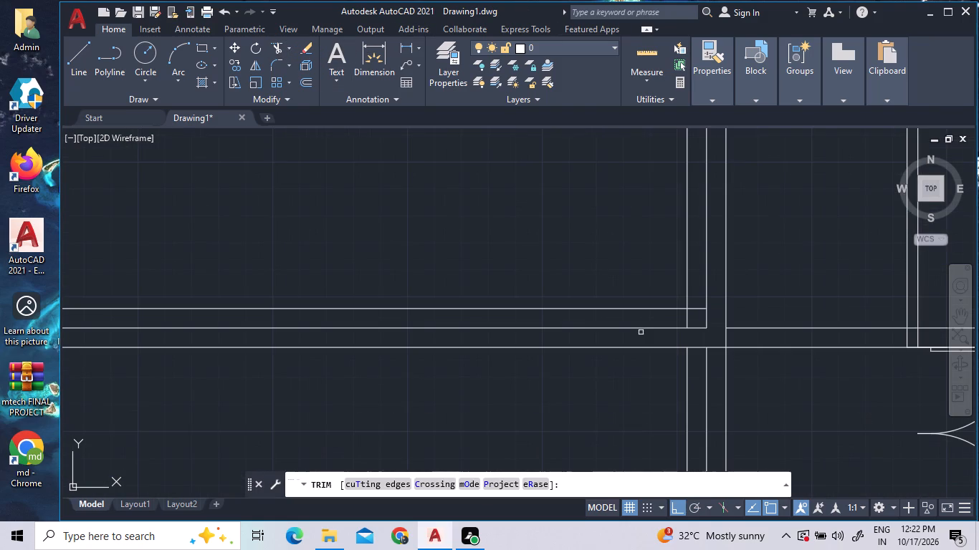
{"action": "left_click", "coordinate": [689, 318]}
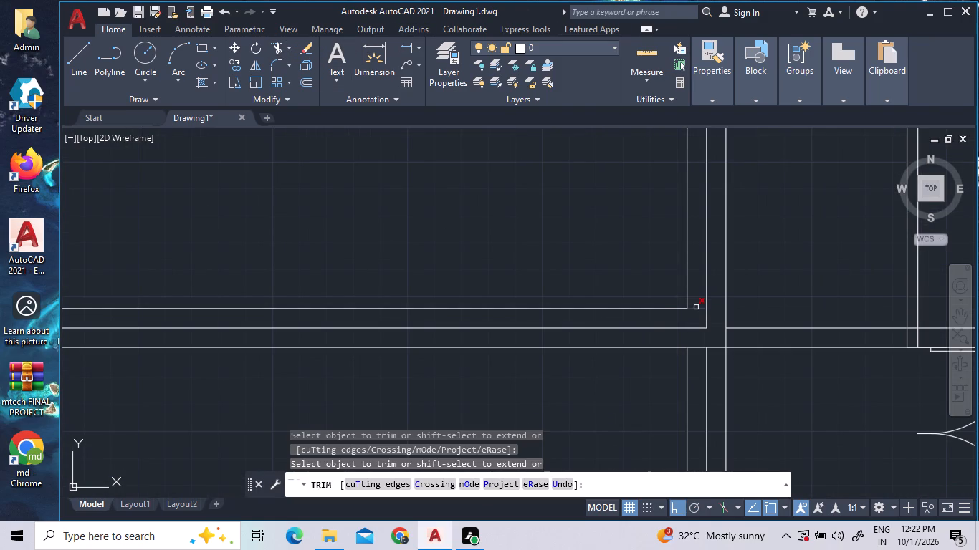
{"action": "left_click", "coordinate": [696, 307]}
Trim the west wall's middle line between the new offset line and the partition's northern line.
{"action": "scroll", "coordinate": [654, 341], "scroll_direction": "down", "scroll_amount": 3}
{"action": "scroll", "coordinate": [317, 332], "scroll_direction": "up", "scroll_amount": 2}
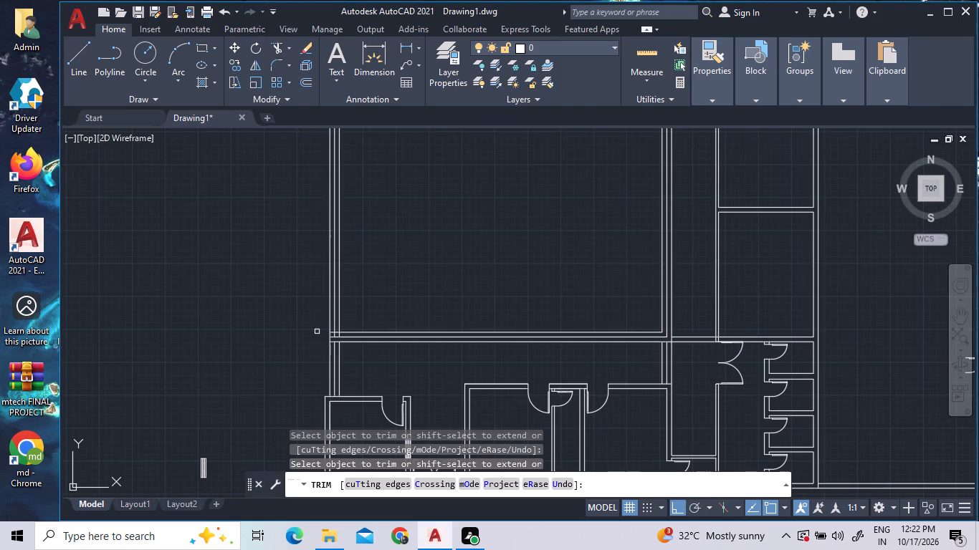
{"action": "scroll", "coordinate": [330, 329], "scroll_direction": "up", "scroll_amount": 1}
{"action": "left_click", "coordinate": [359, 351]}
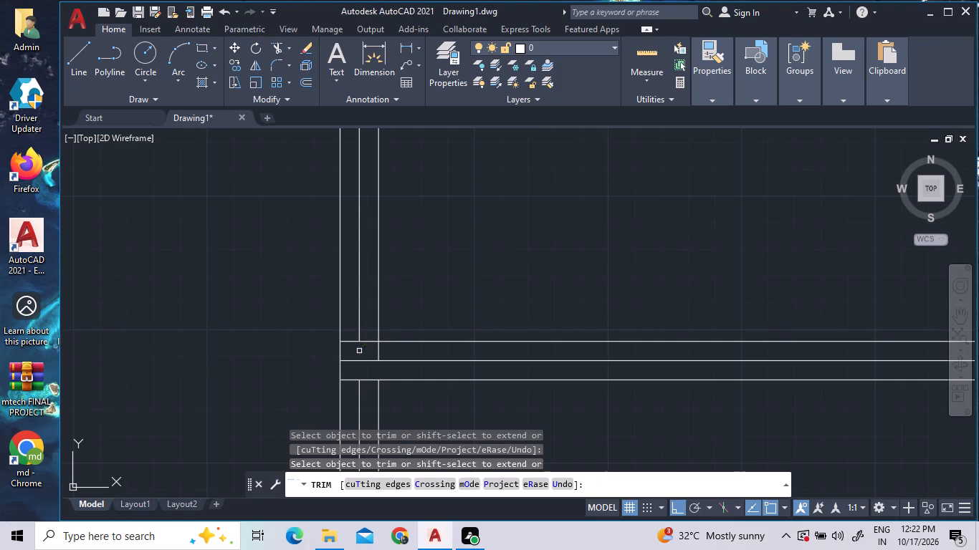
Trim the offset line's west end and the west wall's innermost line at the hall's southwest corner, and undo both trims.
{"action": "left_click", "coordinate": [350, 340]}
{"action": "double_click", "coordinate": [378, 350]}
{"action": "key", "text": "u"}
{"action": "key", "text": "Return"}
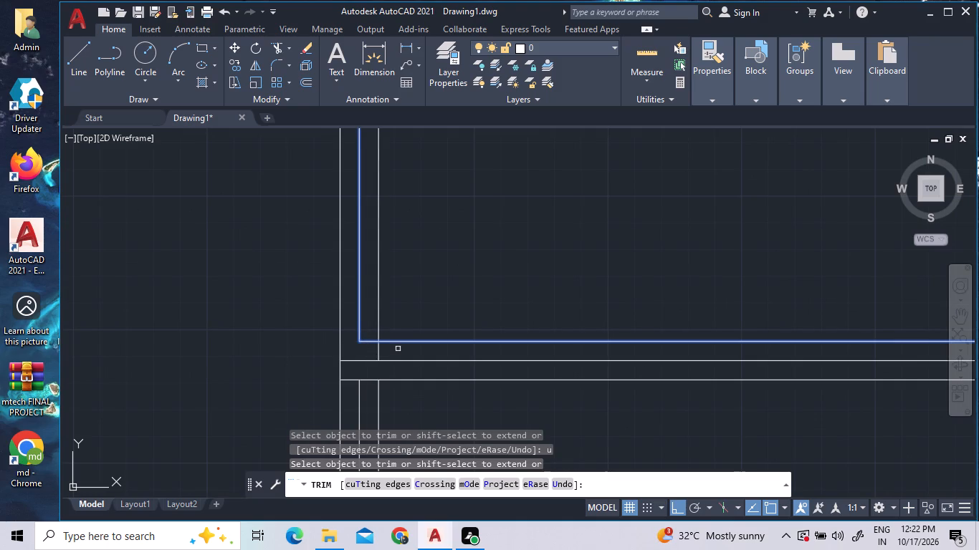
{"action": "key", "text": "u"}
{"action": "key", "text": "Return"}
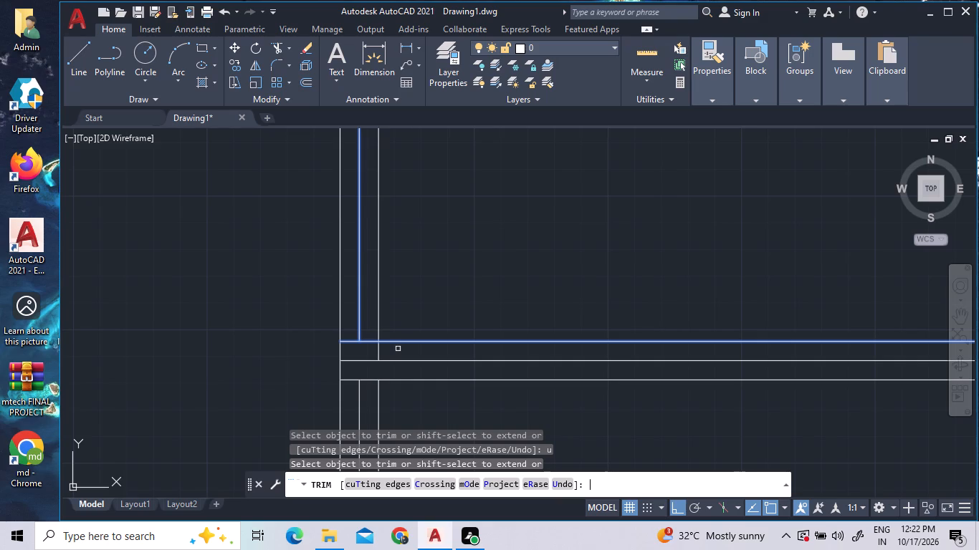
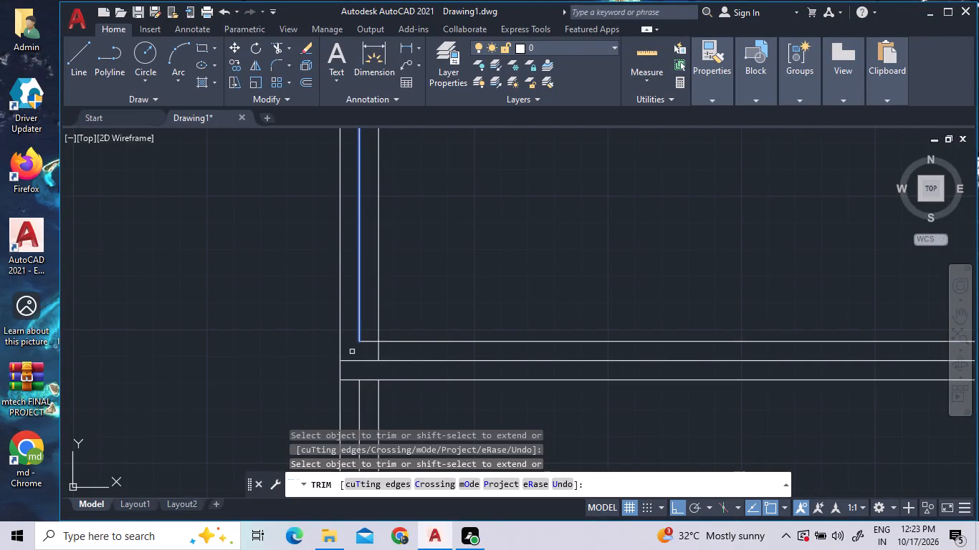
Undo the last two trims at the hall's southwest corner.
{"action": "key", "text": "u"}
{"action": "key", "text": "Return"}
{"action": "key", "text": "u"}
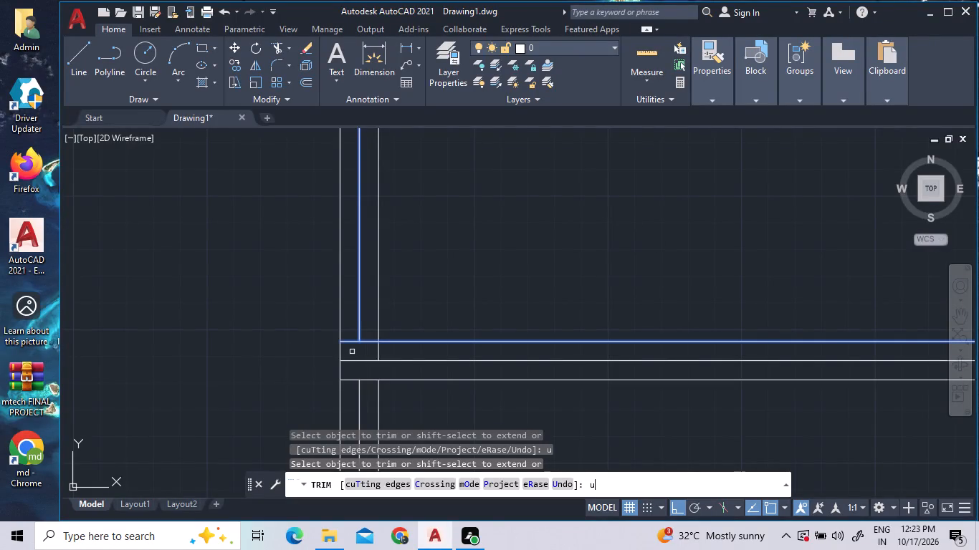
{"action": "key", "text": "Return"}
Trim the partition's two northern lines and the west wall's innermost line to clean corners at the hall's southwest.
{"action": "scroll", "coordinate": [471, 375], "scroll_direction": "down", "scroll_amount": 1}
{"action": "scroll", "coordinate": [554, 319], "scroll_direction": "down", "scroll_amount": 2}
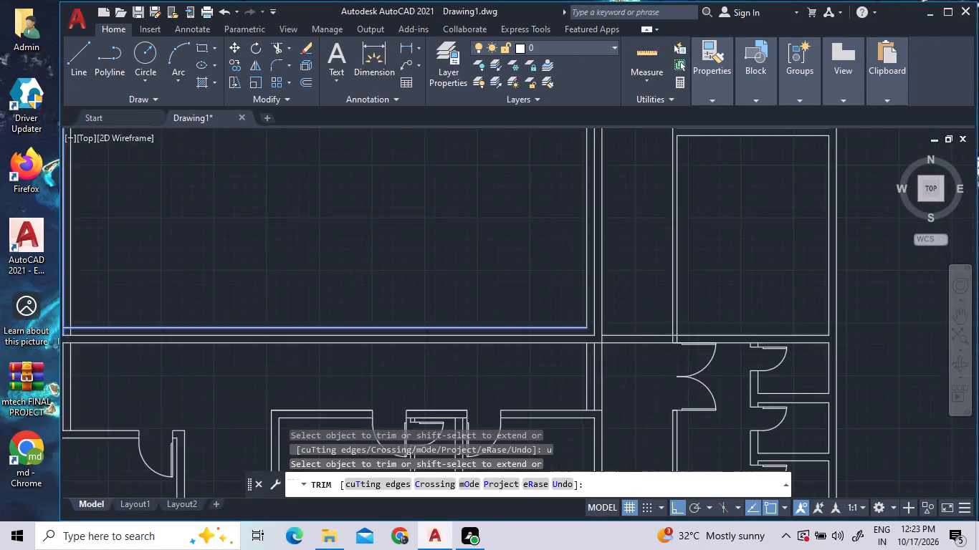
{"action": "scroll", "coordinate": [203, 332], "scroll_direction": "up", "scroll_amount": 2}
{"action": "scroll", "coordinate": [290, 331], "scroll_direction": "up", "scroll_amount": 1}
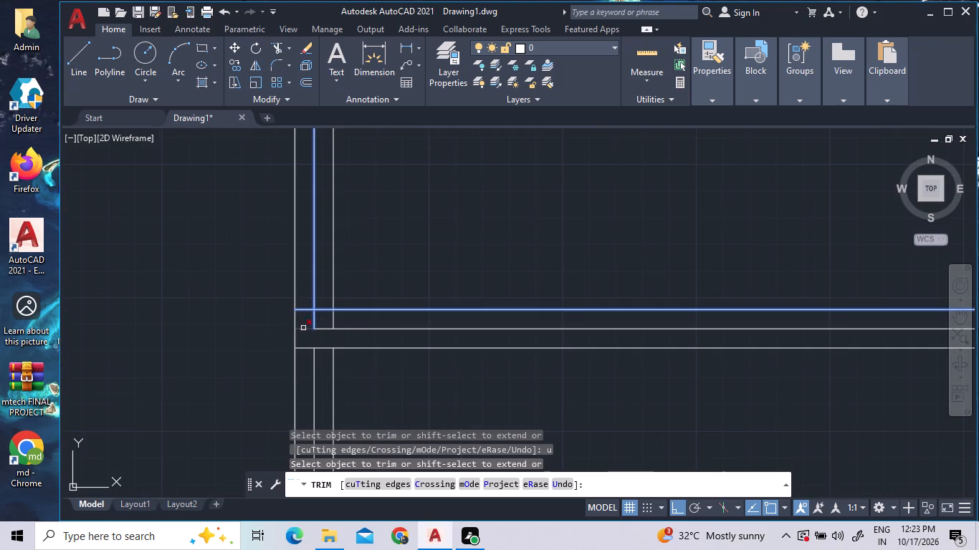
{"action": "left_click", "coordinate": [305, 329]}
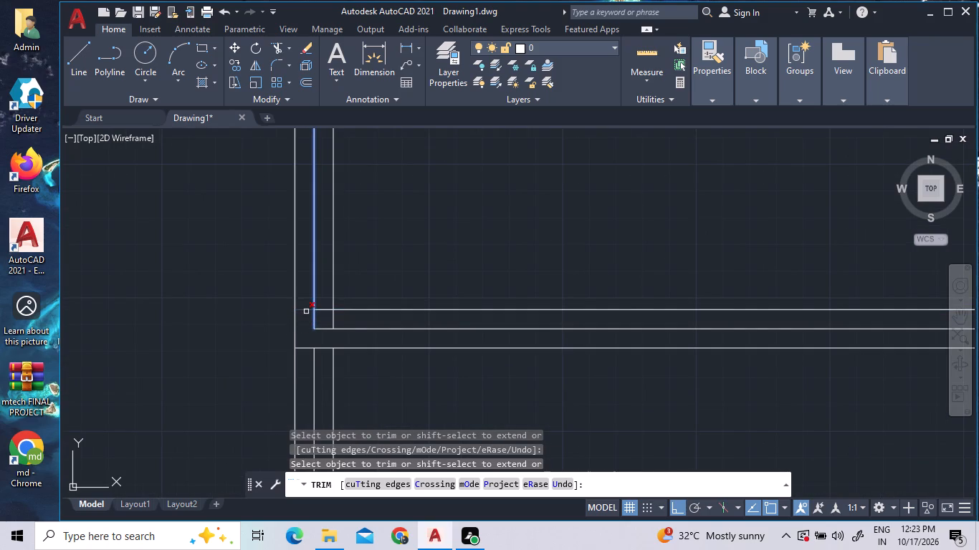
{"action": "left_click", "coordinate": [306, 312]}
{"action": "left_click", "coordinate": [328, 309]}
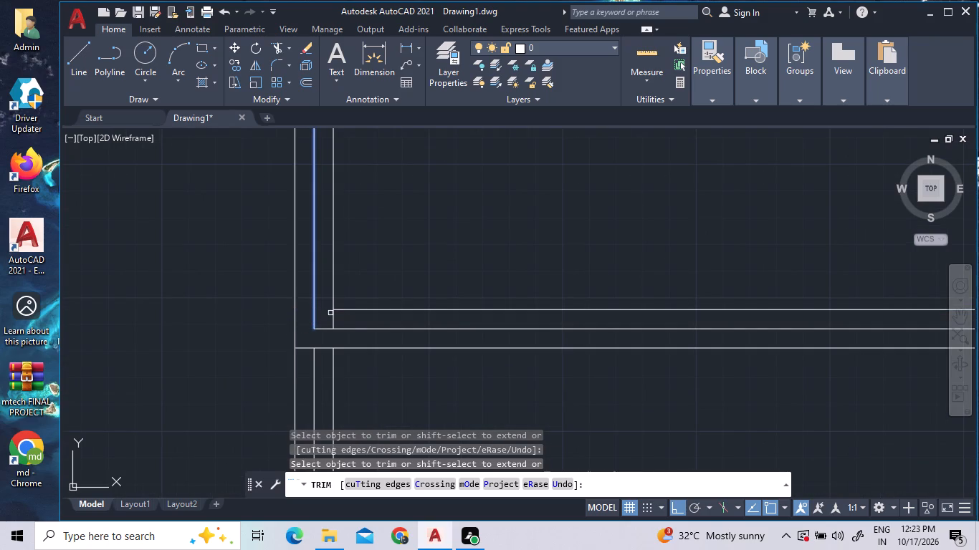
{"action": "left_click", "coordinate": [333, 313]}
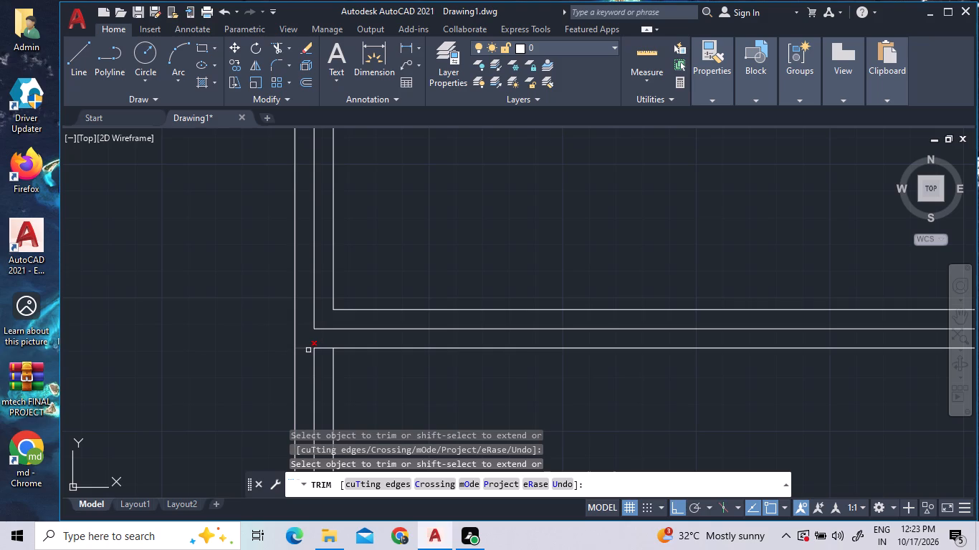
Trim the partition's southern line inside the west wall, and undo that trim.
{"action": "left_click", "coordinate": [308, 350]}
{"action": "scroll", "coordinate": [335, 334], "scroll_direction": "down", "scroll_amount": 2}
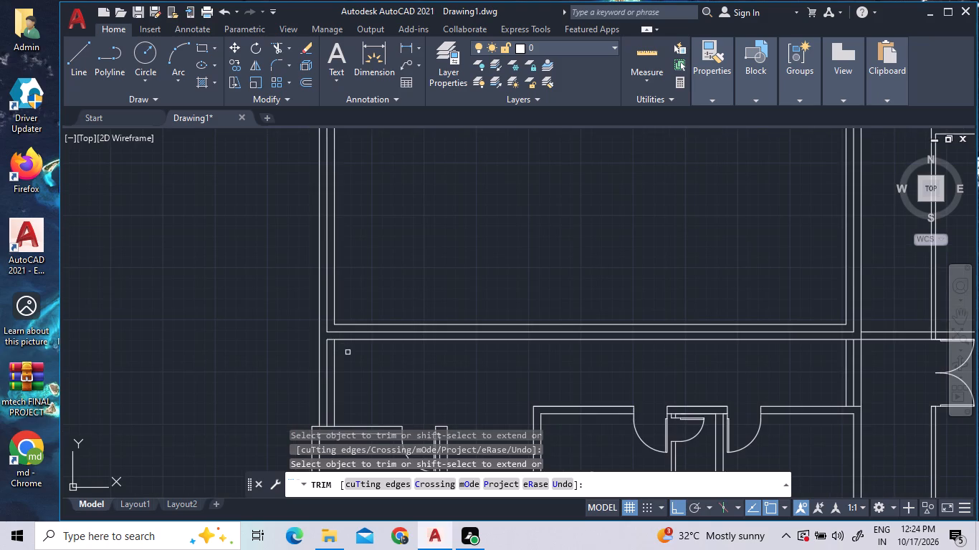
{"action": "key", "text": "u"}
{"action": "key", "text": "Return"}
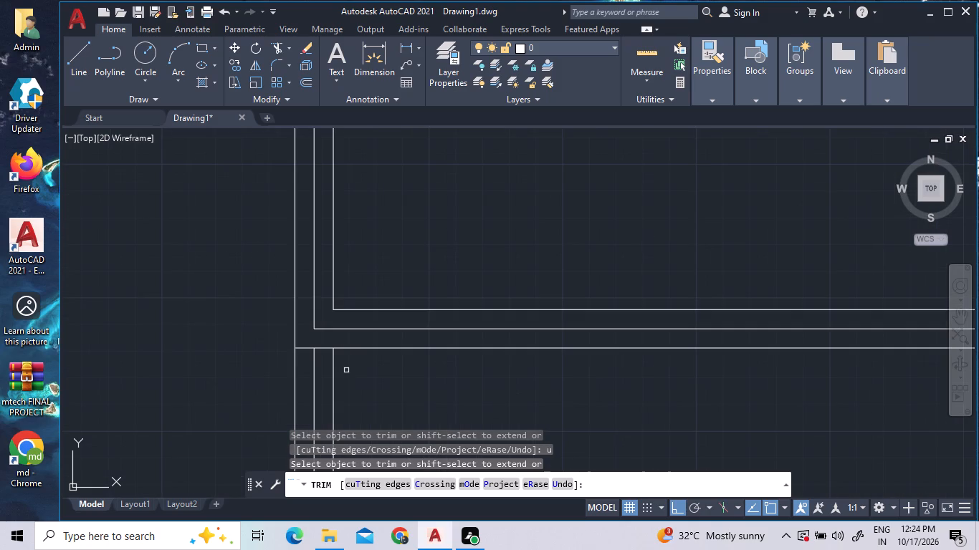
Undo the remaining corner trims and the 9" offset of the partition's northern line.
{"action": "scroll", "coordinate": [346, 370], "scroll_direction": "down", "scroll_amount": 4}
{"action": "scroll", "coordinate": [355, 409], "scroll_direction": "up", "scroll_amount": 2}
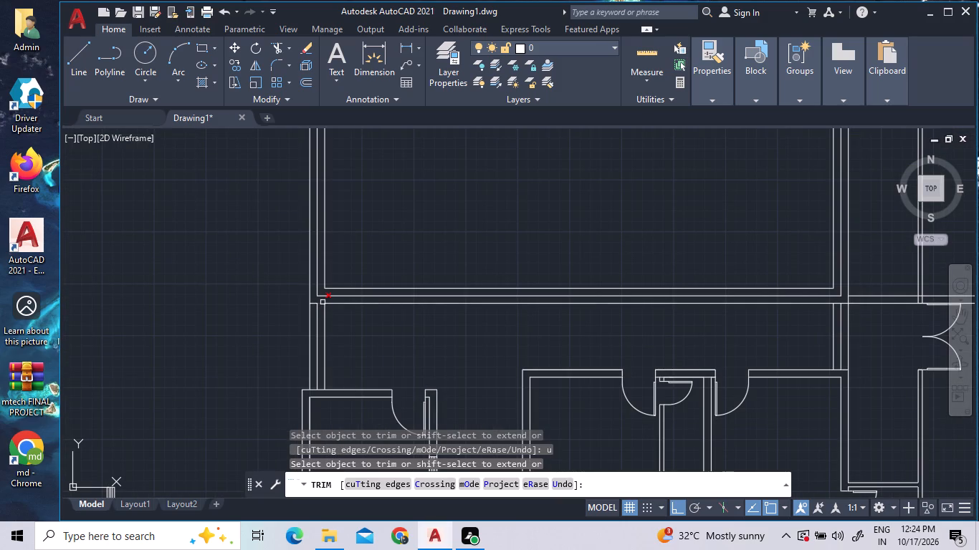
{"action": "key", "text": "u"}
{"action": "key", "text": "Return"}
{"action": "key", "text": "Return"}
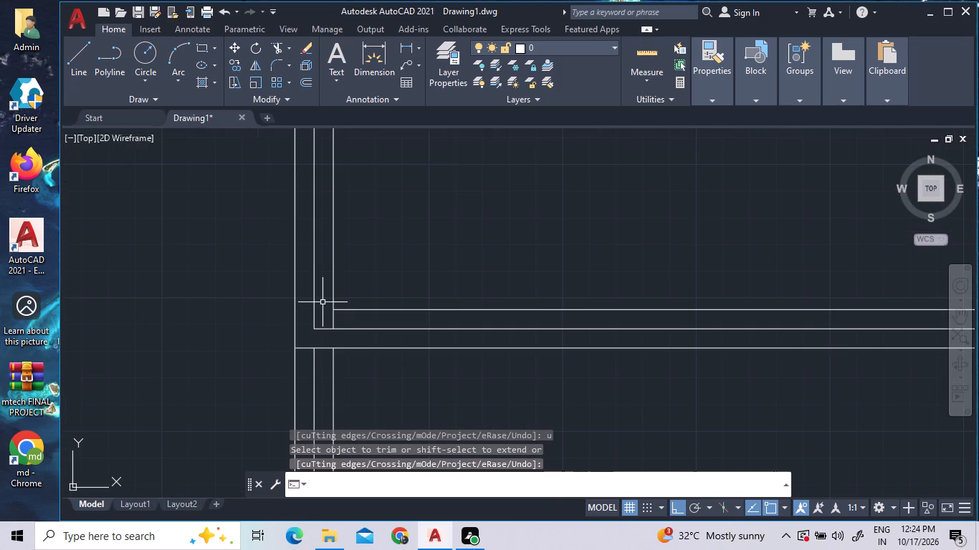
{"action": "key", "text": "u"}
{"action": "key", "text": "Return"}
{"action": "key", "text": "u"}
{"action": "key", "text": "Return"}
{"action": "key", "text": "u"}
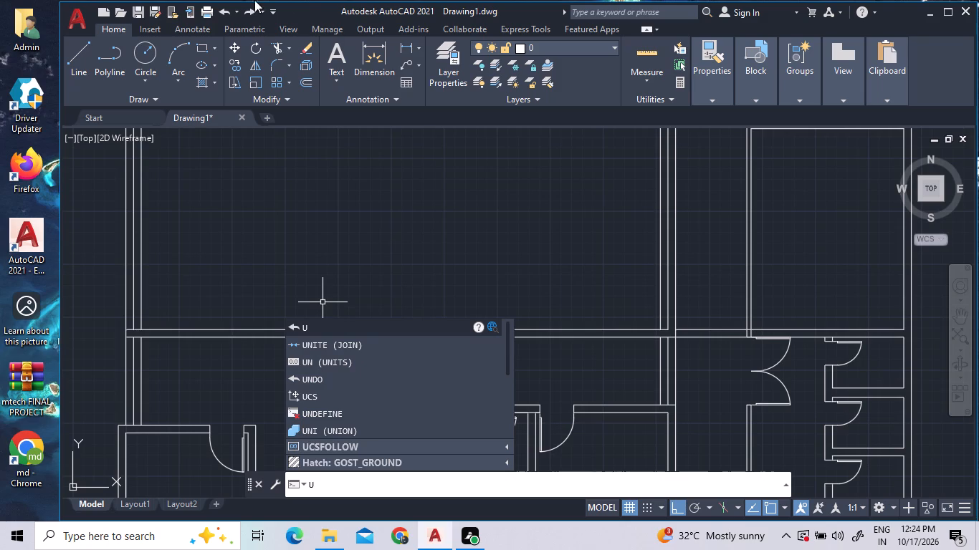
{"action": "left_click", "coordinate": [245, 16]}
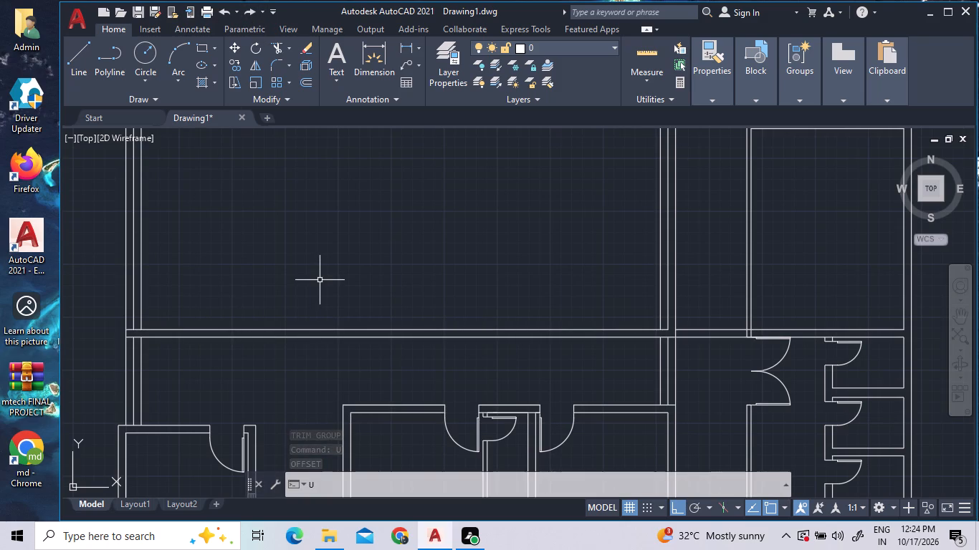
Extend both lines of the middle rooms' west wall northward to the partition's northern line.
{"action": "scroll", "coordinate": [328, 277], "scroll_direction": "down", "scroll_amount": 1}
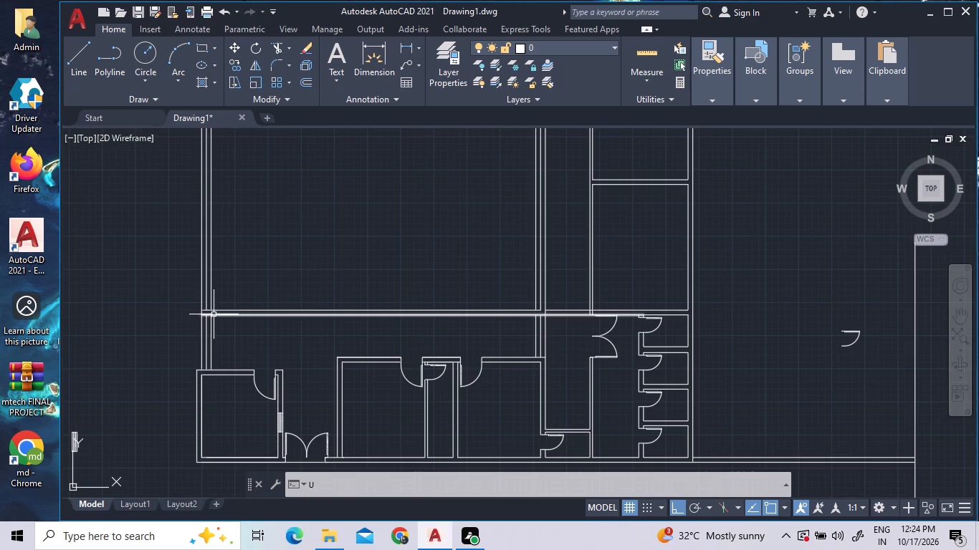
{"action": "scroll", "coordinate": [204, 322], "scroll_direction": "up", "scroll_amount": 1}
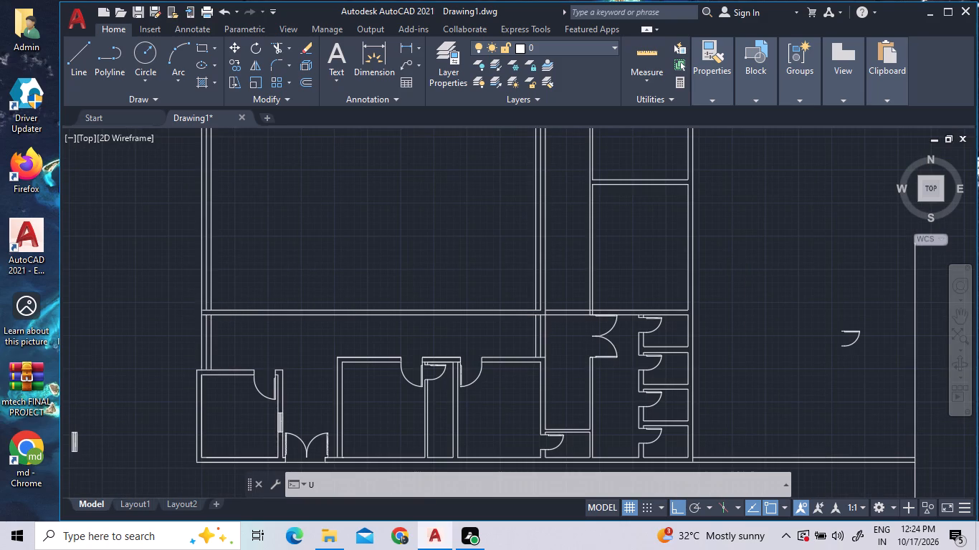
{"action": "left_click", "coordinate": [290, 49]}
{"action": "left_click", "coordinate": [292, 84]}
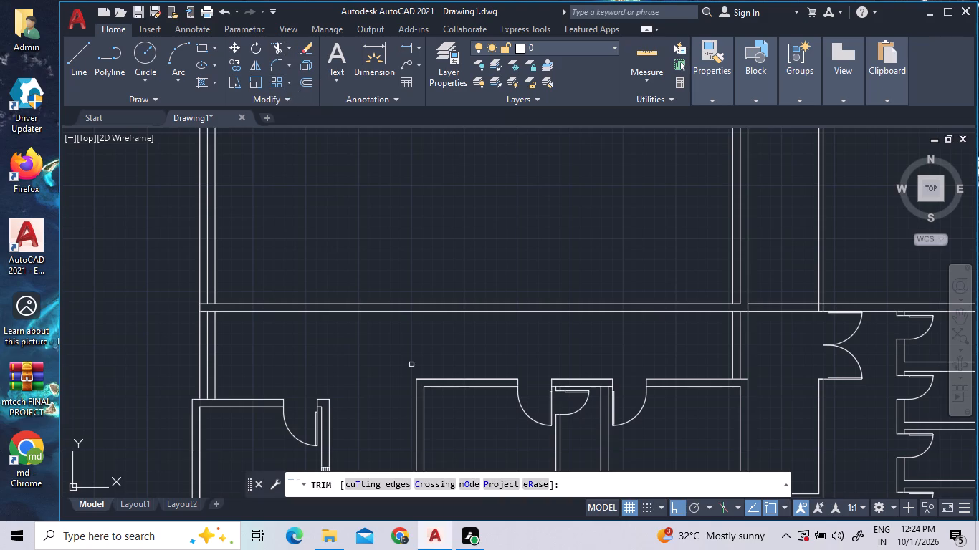
{"action": "left_click", "coordinate": [287, 44]}
{"action": "left_click", "coordinate": [297, 98]}
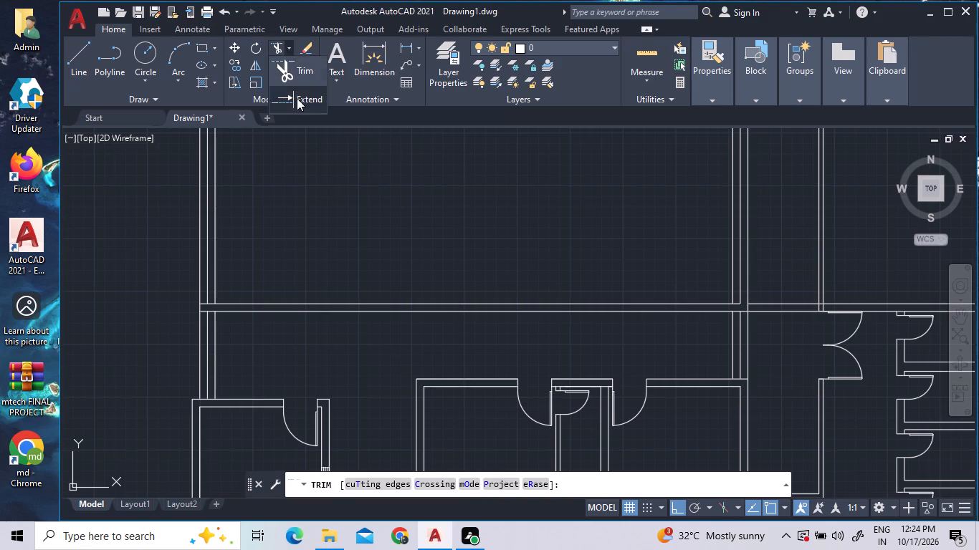
{"action": "left_click", "coordinate": [426, 403]}
{"action": "left_click", "coordinate": [426, 403]}
{"action": "double_click", "coordinate": [426, 403]}
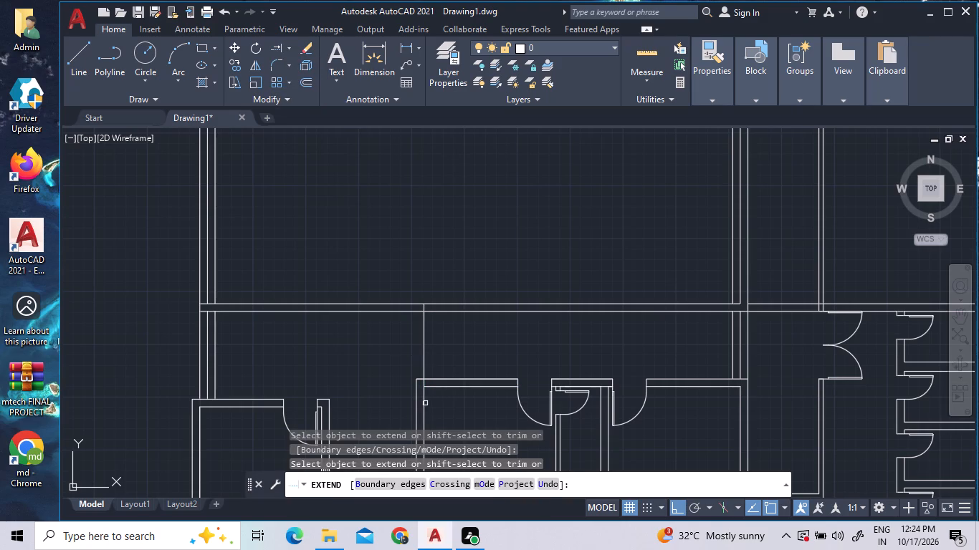
{"action": "triple_click", "coordinate": [414, 407]}
{"action": "right_click", "coordinate": [384, 284]}
{"action": "left_click", "coordinate": [396, 290]}
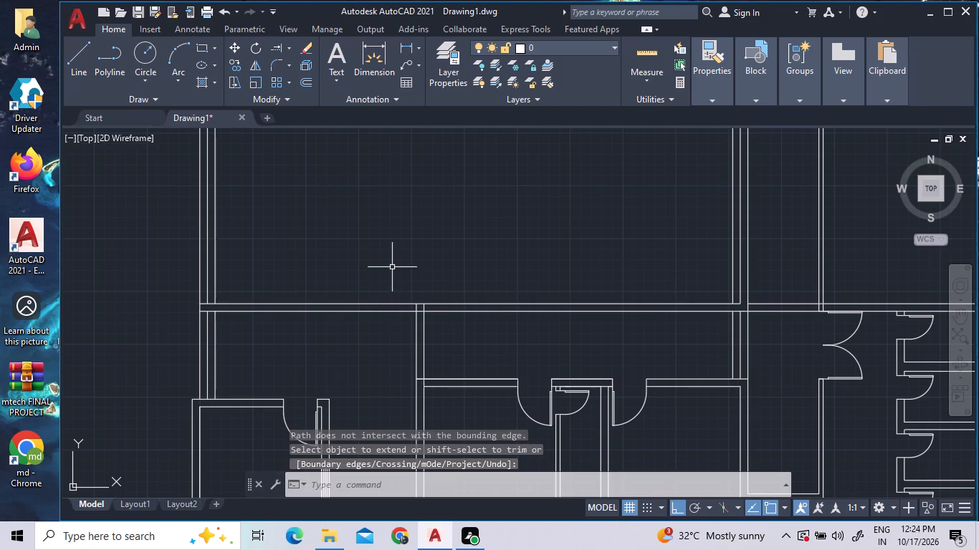
{"action": "left_click", "coordinate": [392, 266]}
{"action": "left_click", "coordinate": [422, 252]}
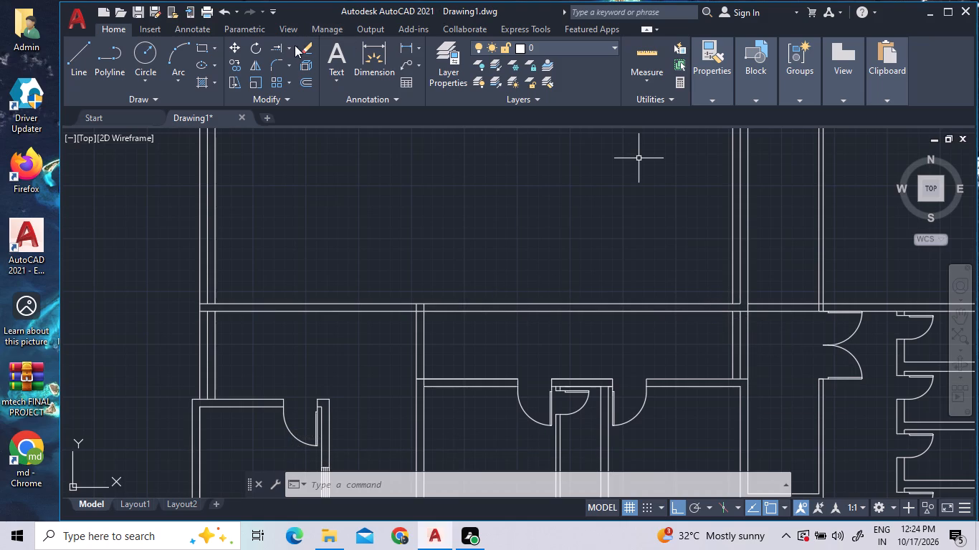
Offset the partition's northern line 9" northward into the hall.
{"action": "left_click", "coordinate": [303, 80]}
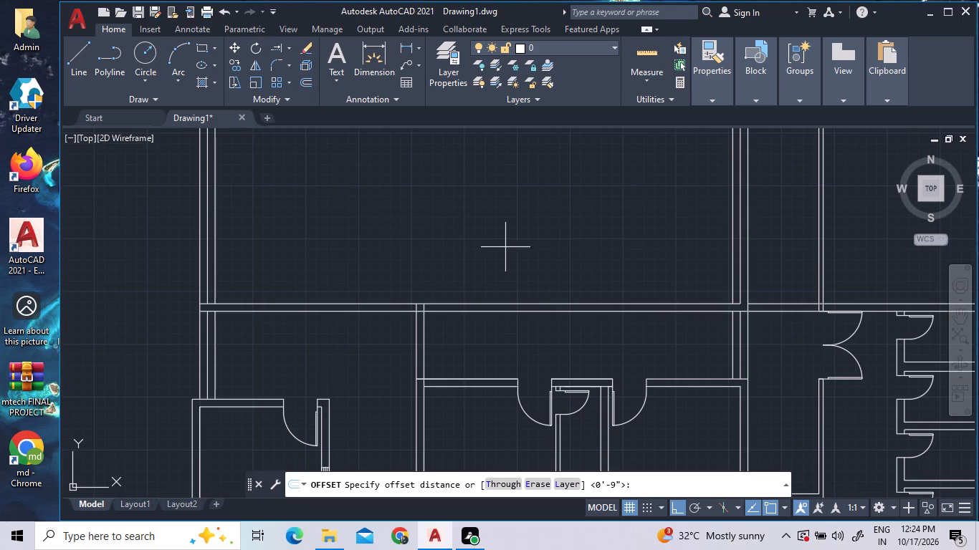
{"action": "type", "text": "9\""}
{"action": "key", "text": "Return"}
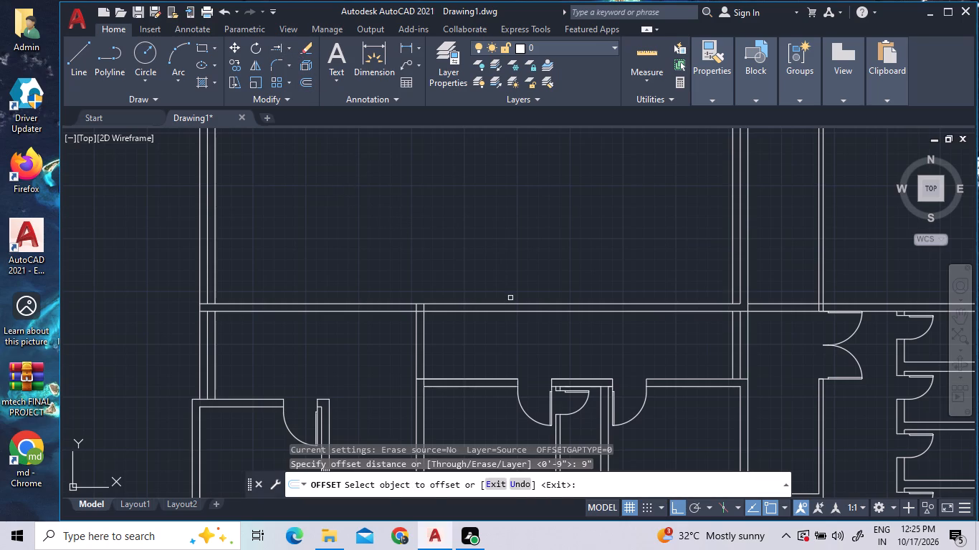
{"action": "left_click", "coordinate": [510, 303]}
{"action": "left_click", "coordinate": [507, 270]}
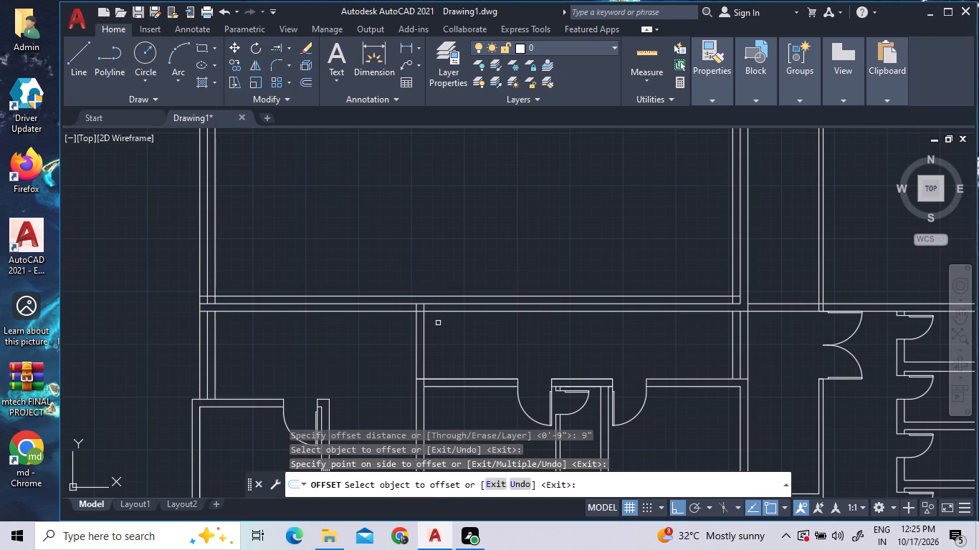
Extend both lines of the middle rooms' west wall up to the new offset line.
{"action": "left_click", "coordinate": [274, 50]}
{"action": "left_click", "coordinate": [445, 337]}
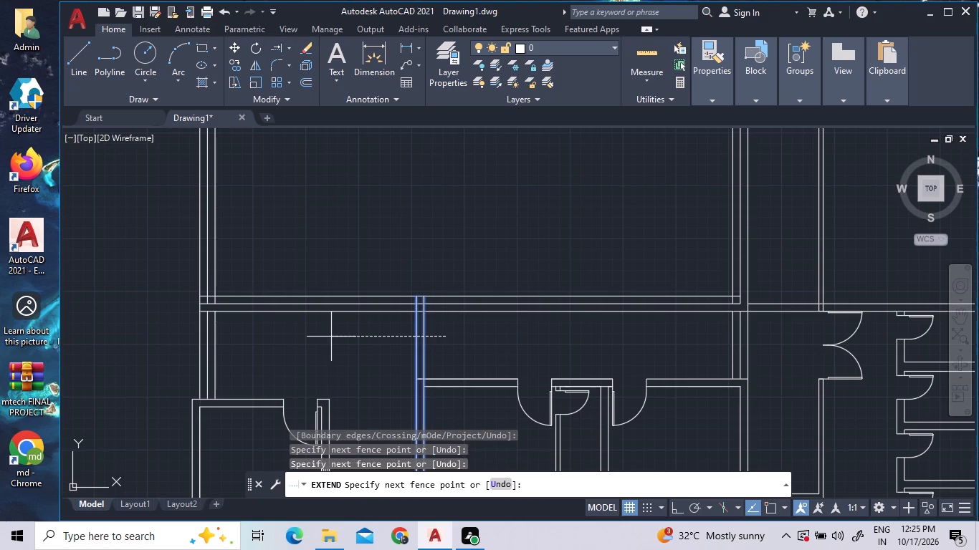
{"action": "left_click", "coordinate": [331, 337]}
{"action": "right_click", "coordinate": [415, 237]}
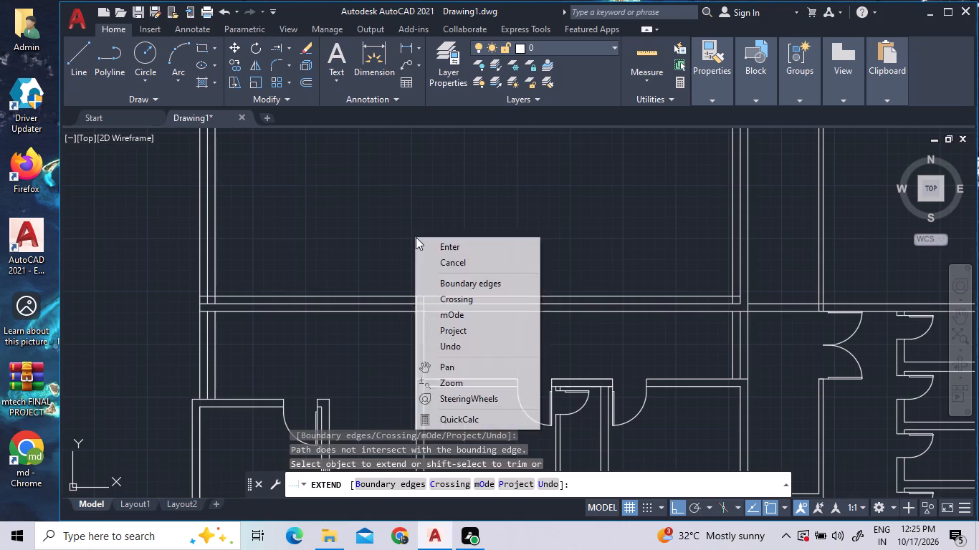
{"action": "left_click", "coordinate": [431, 242]}
{"action": "left_click", "coordinate": [409, 184]}
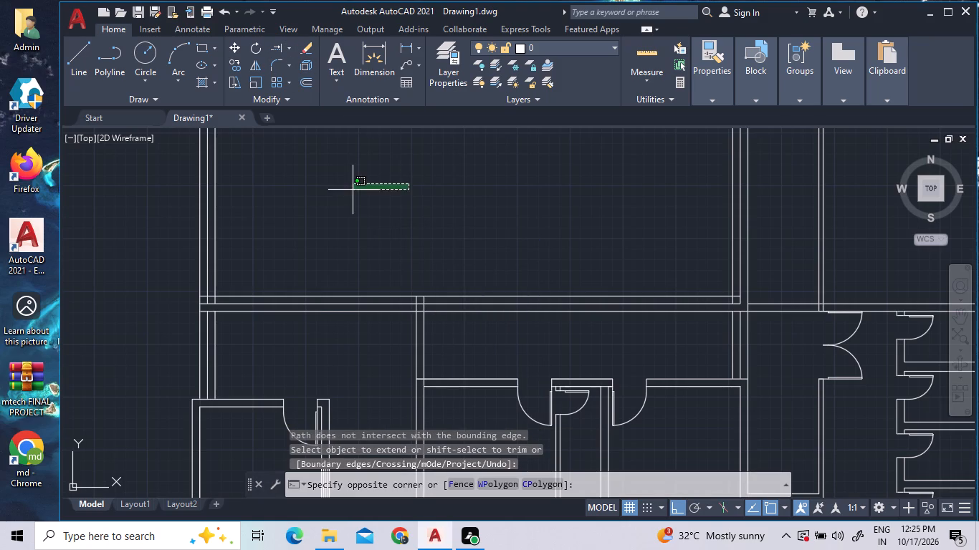
{"action": "left_click", "coordinate": [352, 190]}
Trim away the partition's three lines between the west wall and the extended middle rooms' wall.
{"action": "left_click", "coordinate": [287, 48]}
{"action": "left_click", "coordinate": [283, 63]}
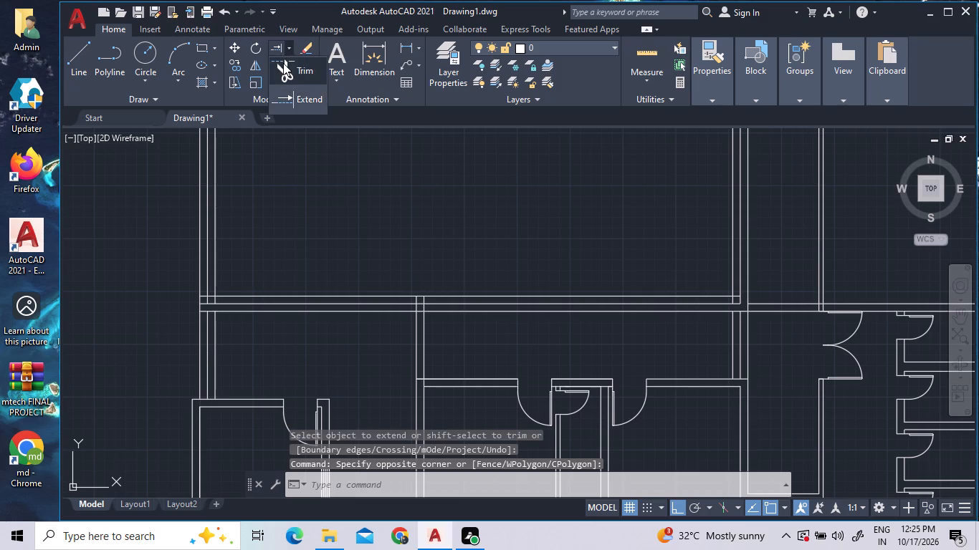
{"action": "left_click", "coordinate": [264, 334]}
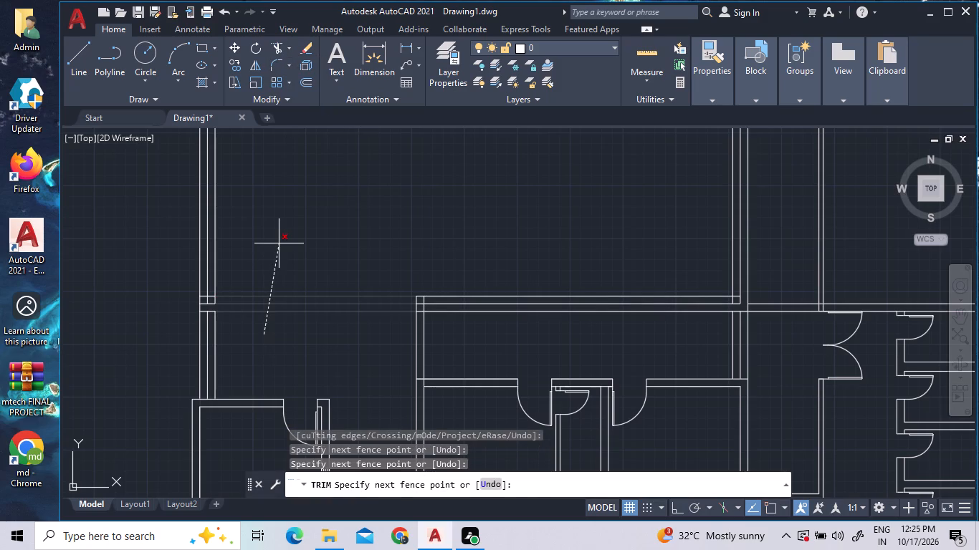
{"action": "left_click", "coordinate": [279, 243]}
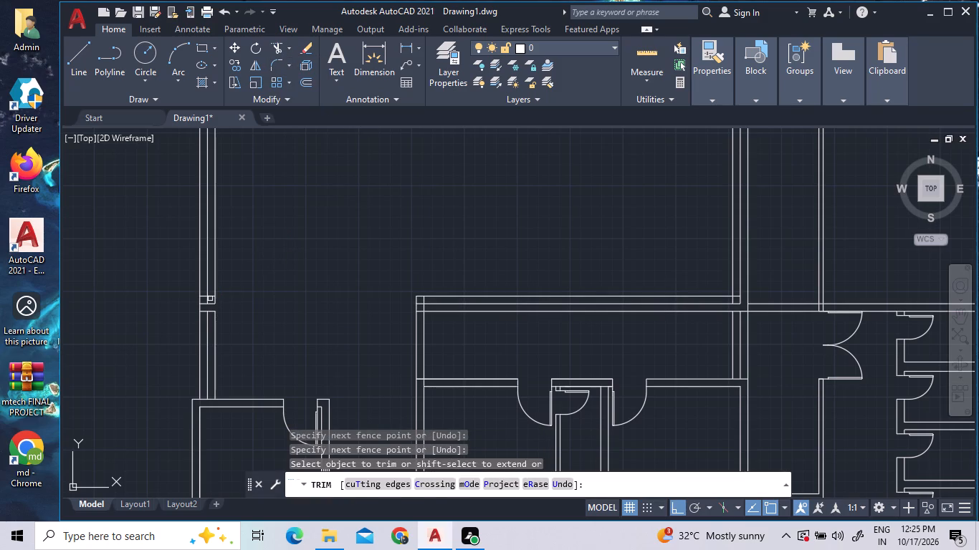
Trim away the partition's leftover line stubs crossing between the lines of the hall's west wall.
{"action": "left_click", "coordinate": [211, 297]}
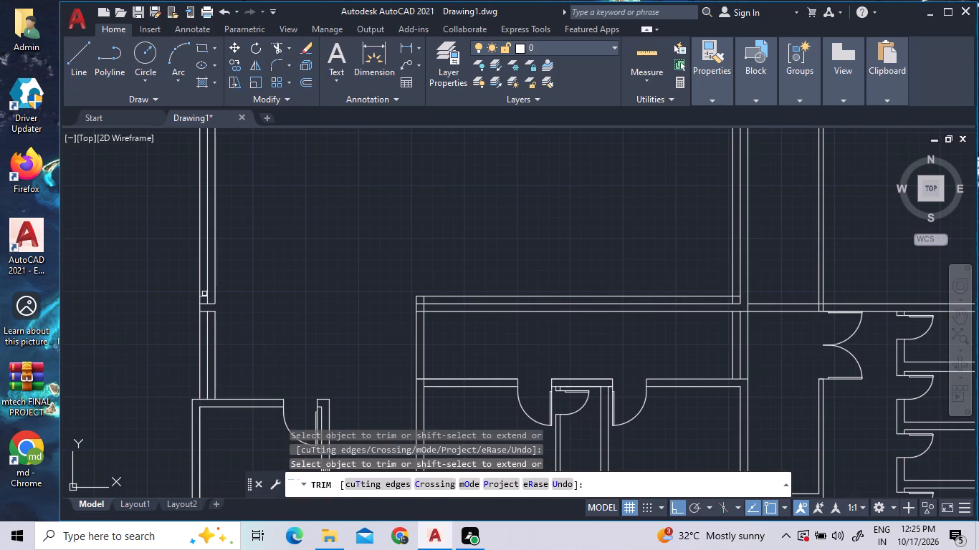
{"action": "left_click", "coordinate": [203, 295]}
{"action": "left_click", "coordinate": [204, 304]}
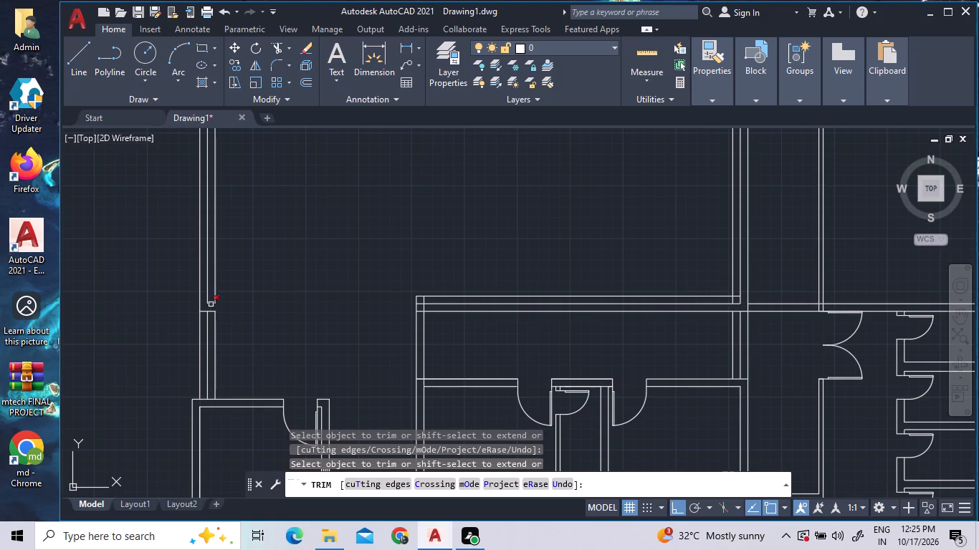
{"action": "left_click", "coordinate": [211, 304]}
{"action": "left_click", "coordinate": [209, 314]}
{"action": "key", "text": "u"}
{"action": "key", "text": "Return"}
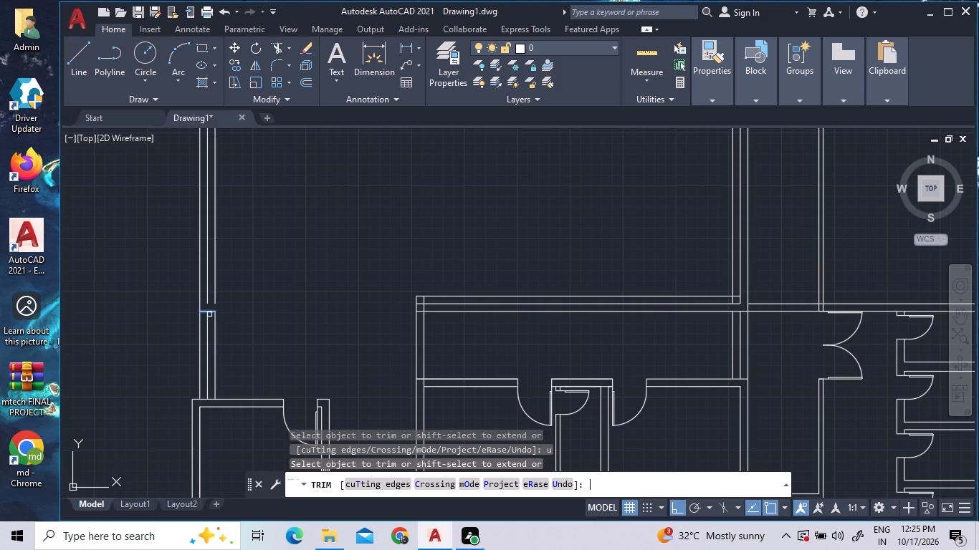
{"action": "left_click", "coordinate": [210, 313]}
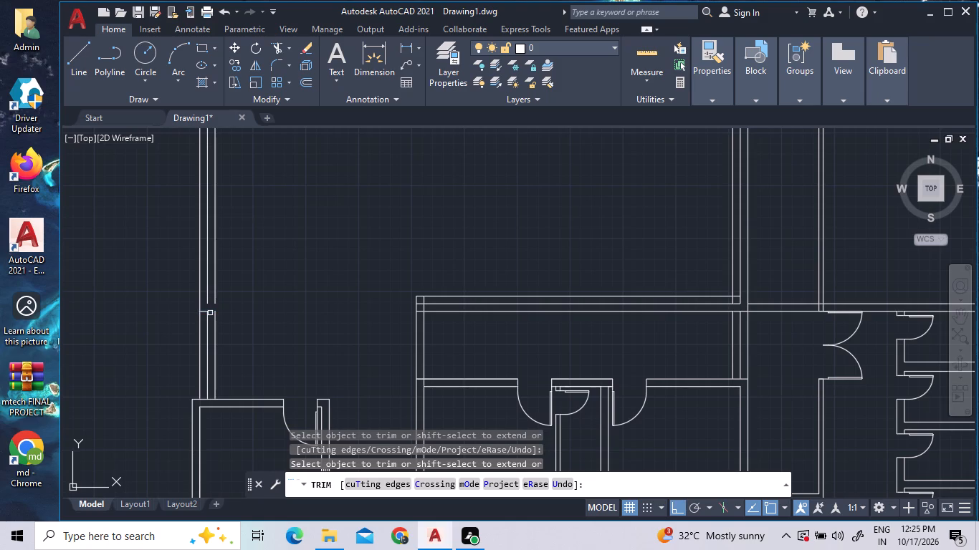
{"action": "left_click", "coordinate": [203, 312]}
Trim the middle rooms' west wall between the partition and the rooms, and clear its leftover line inside the partition's west end.
{"action": "left_click", "coordinate": [447, 330]}
{"action": "left_click", "coordinate": [369, 330]}
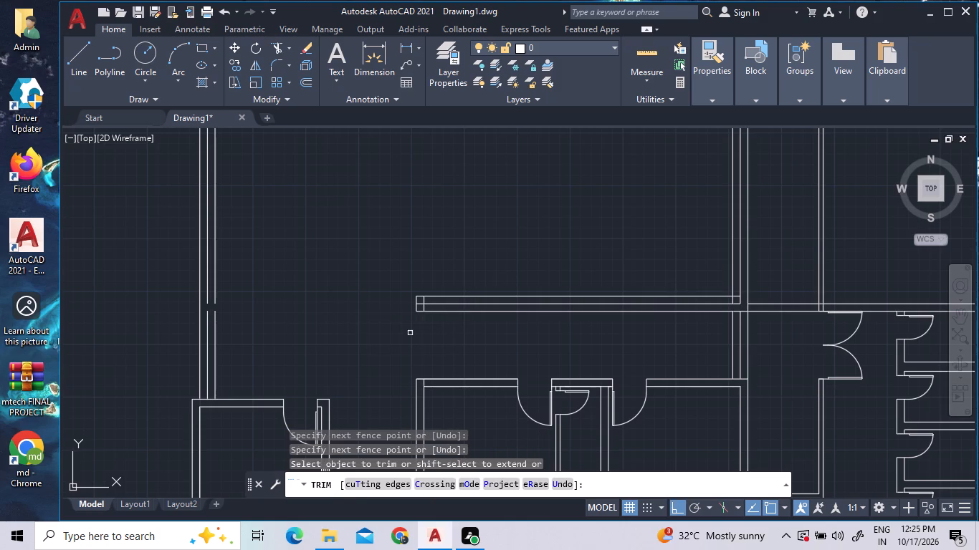
{"action": "left_click", "coordinate": [421, 300]}
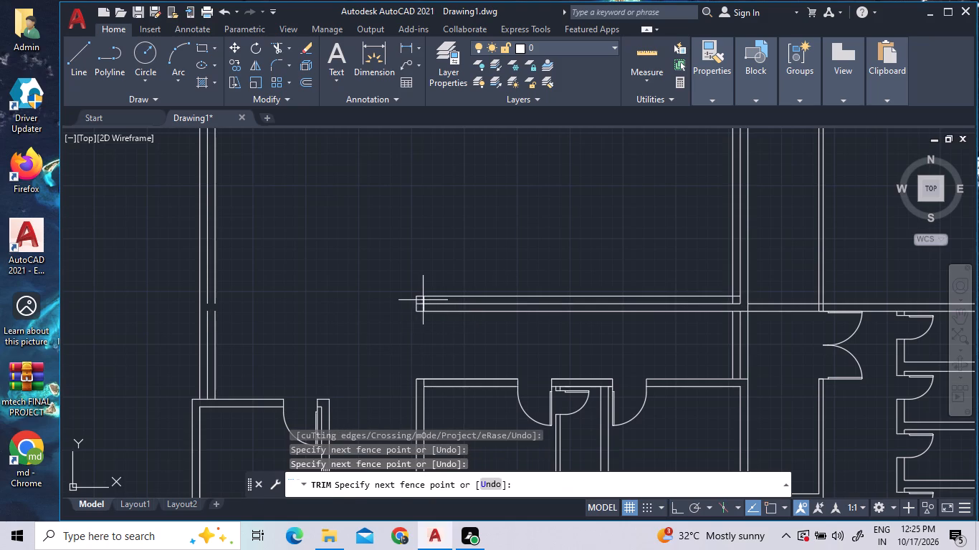
{"action": "left_click", "coordinate": [432, 299]}
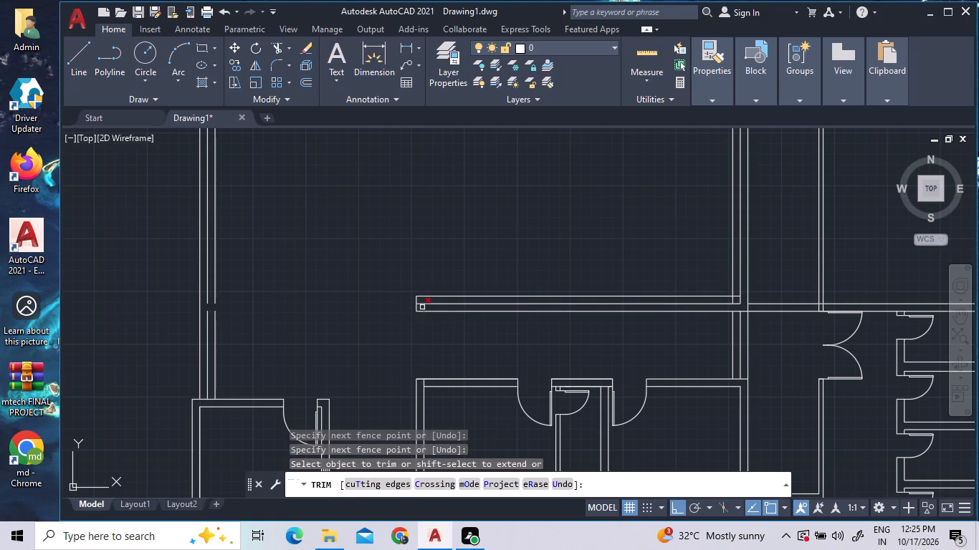
{"action": "left_click", "coordinate": [422, 307]}
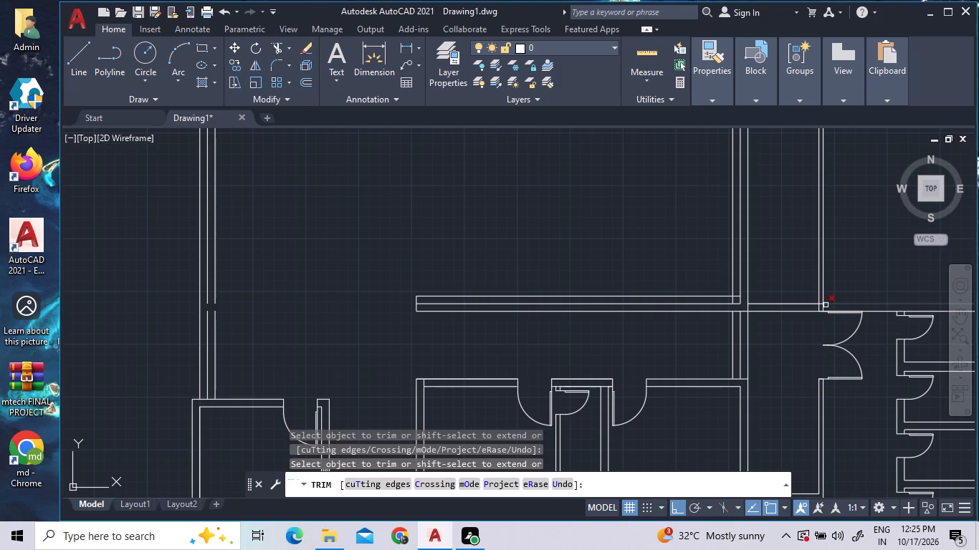
Clear the overlapping stubs at the hall's southeast corner and trim the east wall lines between the partition and the middle rooms.
{"action": "left_click", "coordinate": [734, 301]}
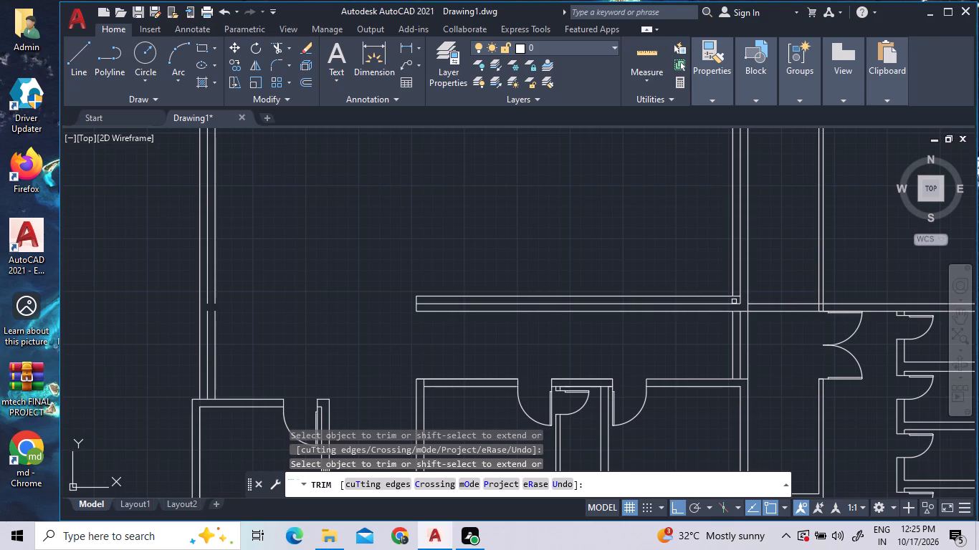
{"action": "double_click", "coordinate": [737, 296]}
{"action": "left_click", "coordinate": [751, 330]}
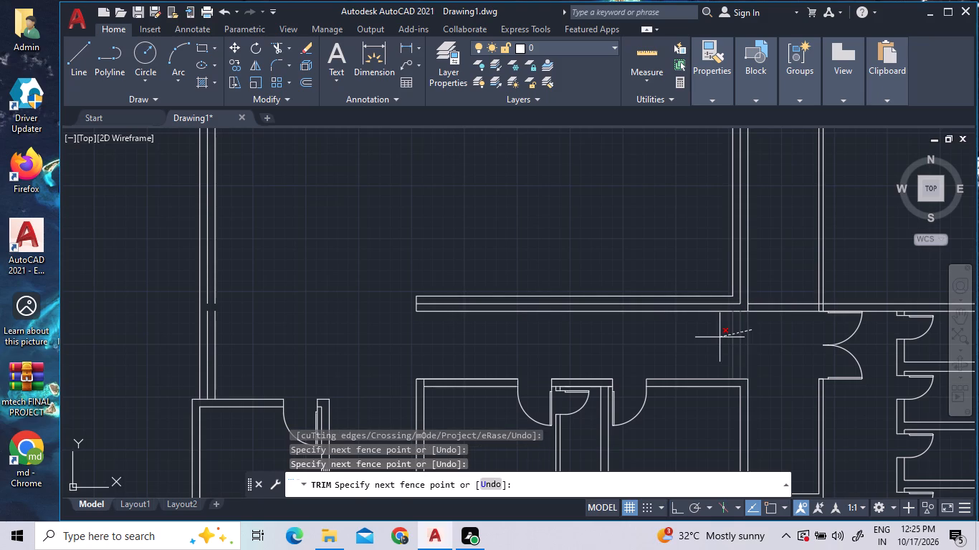
{"action": "left_click", "coordinate": [720, 337]}
Trim the two lines crossing the corridor between the hall's southeast corner and the east rooms.
{"action": "left_click", "coordinate": [790, 328]}
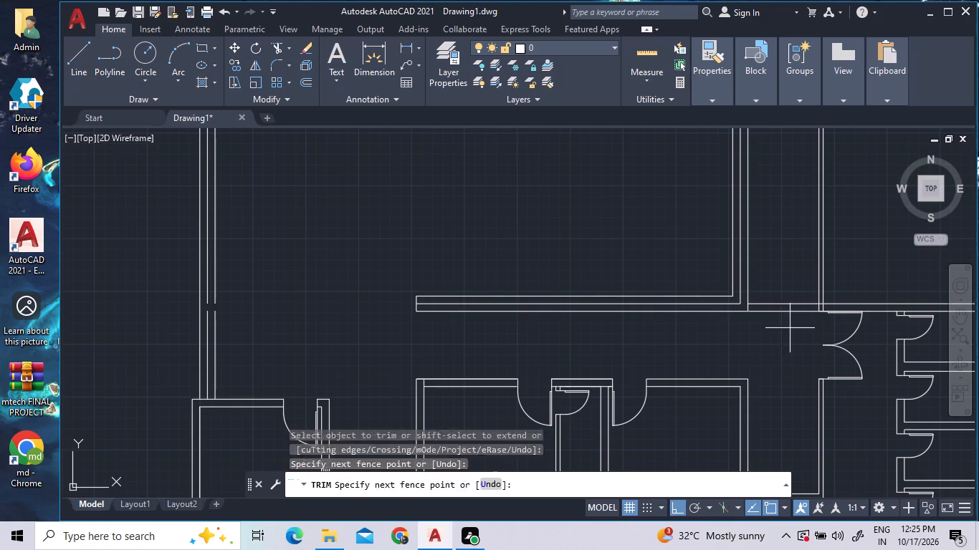
{"action": "left_click", "coordinate": [789, 272]}
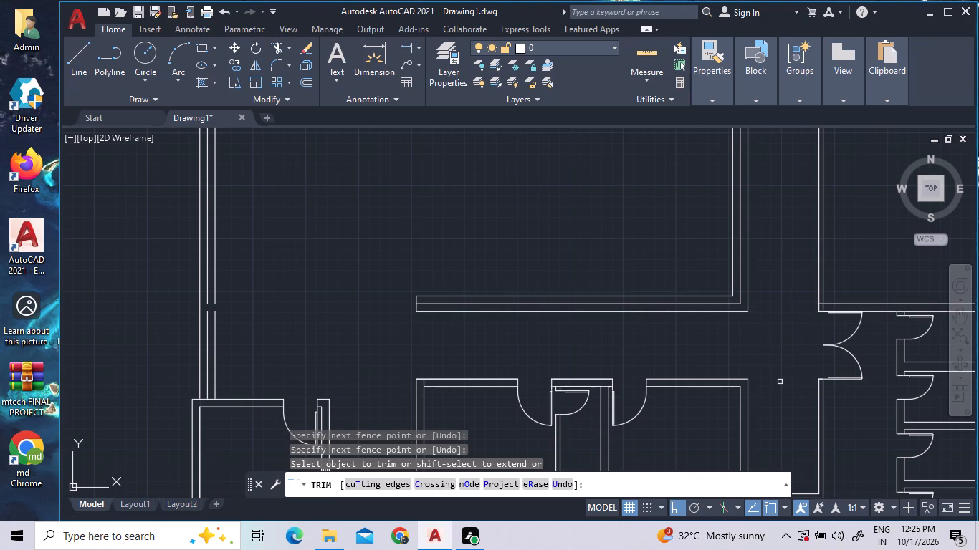
Trim away the west boundary line across the corridor north of the hall and along the north room's west side.
{"action": "scroll", "coordinate": [780, 382], "scroll_direction": "down", "scroll_amount": 2}
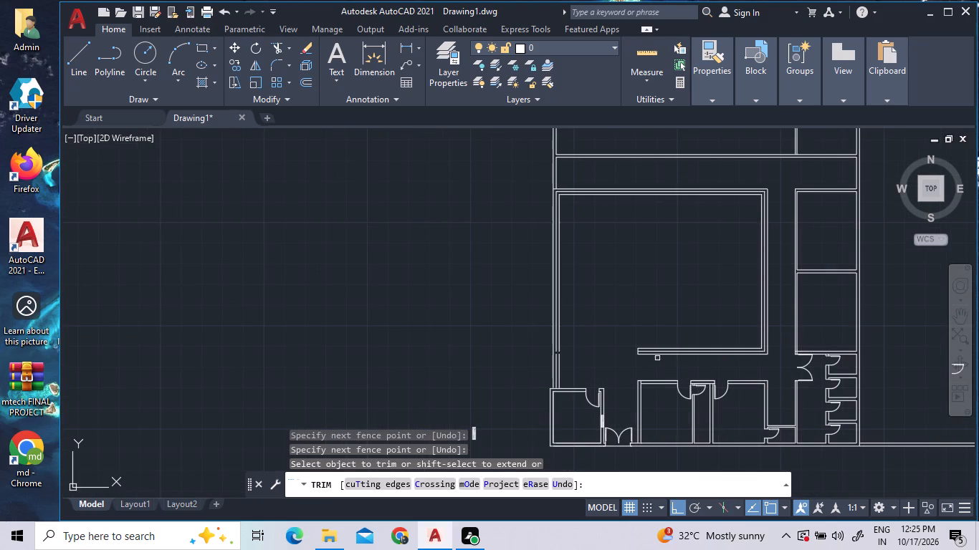
{"action": "left_click", "coordinate": [553, 168]}
{"action": "left_click", "coordinate": [556, 168]}
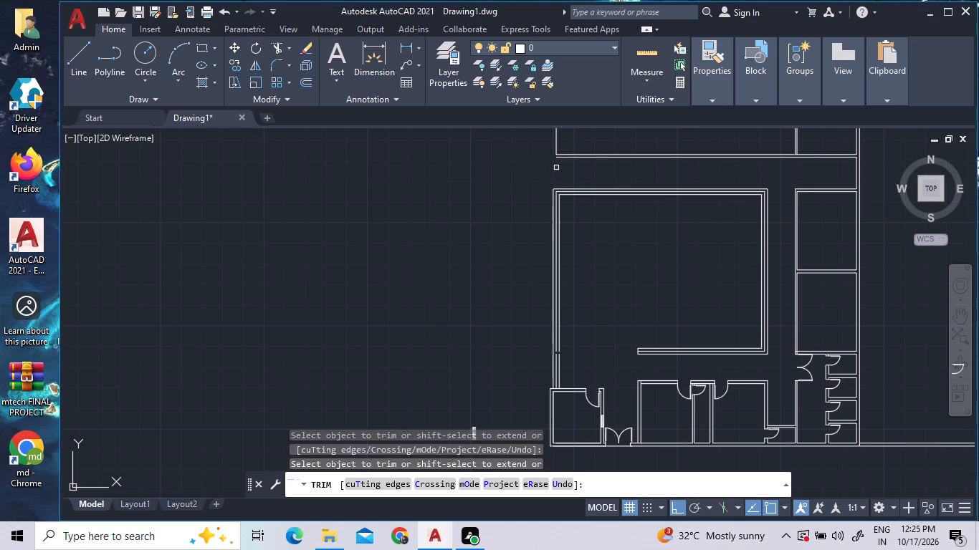
{"action": "scroll", "coordinate": [527, 175], "scroll_direction": "up", "scroll_amount": 2}
{"action": "scroll", "coordinate": [531, 200], "scroll_direction": "down", "scroll_amount": 4}
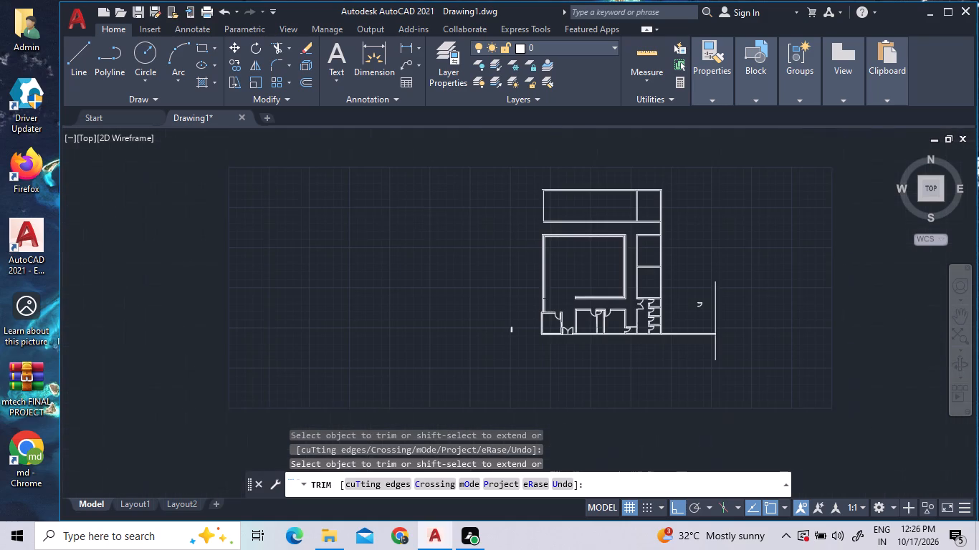
{"action": "scroll", "coordinate": [549, 222], "scroll_direction": "up", "scroll_amount": 2}
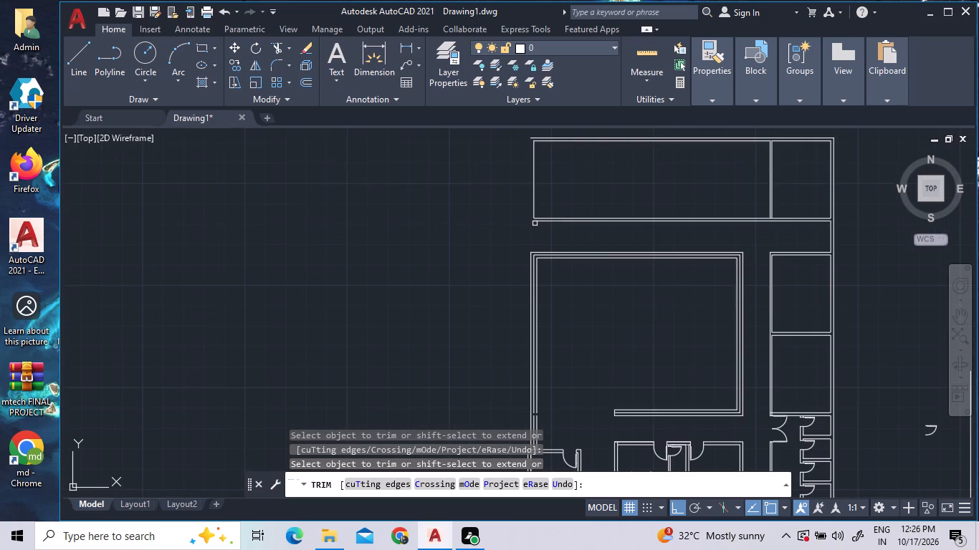
{"action": "left_click", "coordinate": [534, 185]}
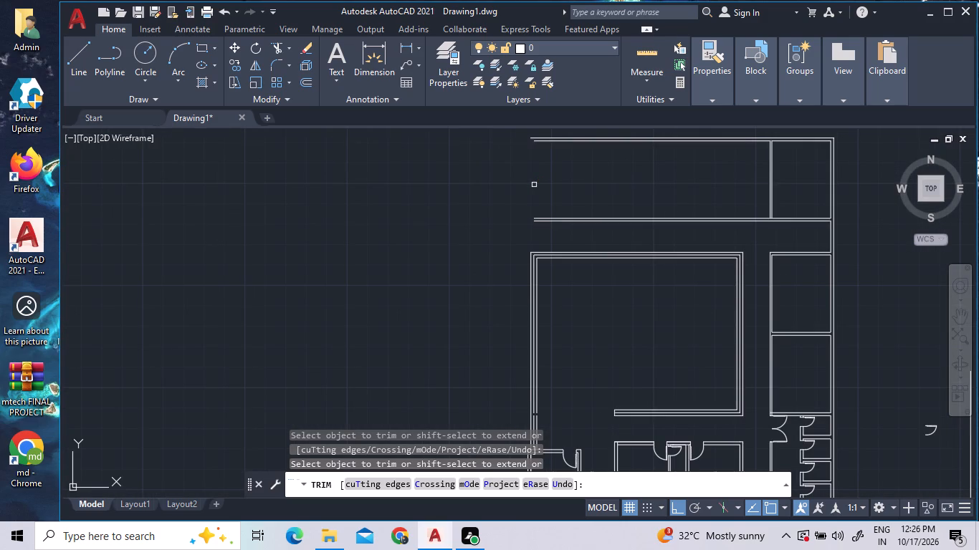
{"action": "right_click", "coordinate": [534, 185]}
{"action": "left_click", "coordinate": [541, 190]}
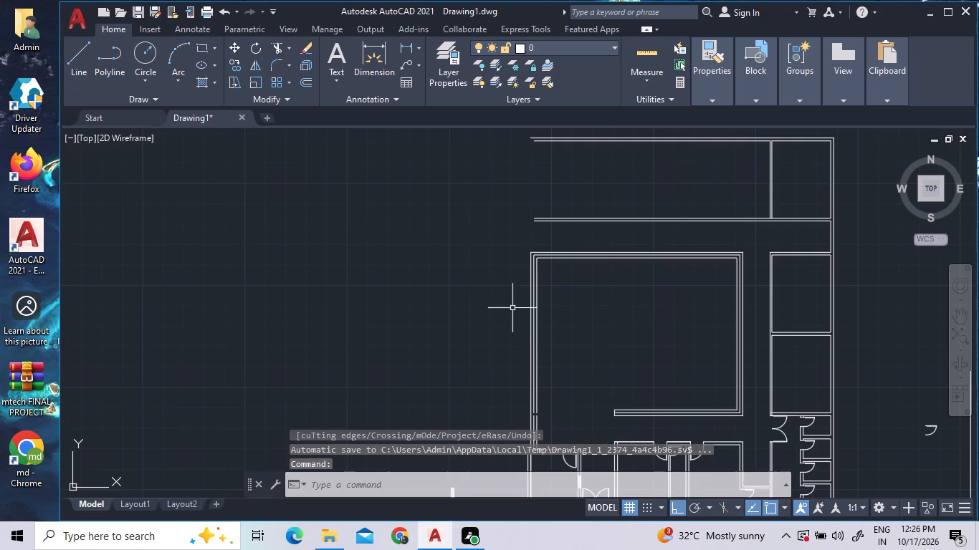
Join the broken middle and inner lines of the hall's west wall across the gap where the partition was trimmed.
{"action": "scroll", "coordinate": [613, 309], "scroll_direction": "down", "scroll_amount": 3}
{"action": "scroll", "coordinate": [606, 350], "scroll_direction": "up", "scroll_amount": 5}
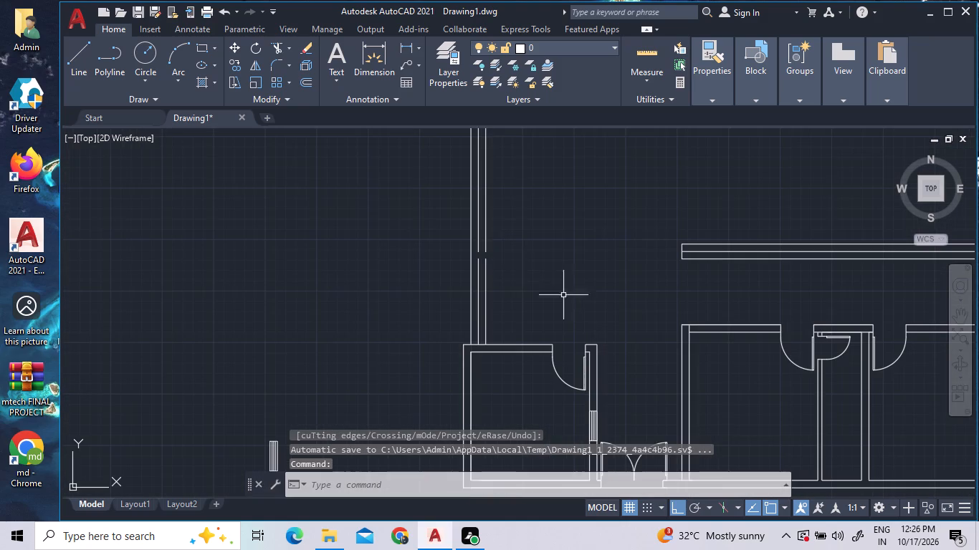
{"action": "left_click", "coordinate": [477, 246]}
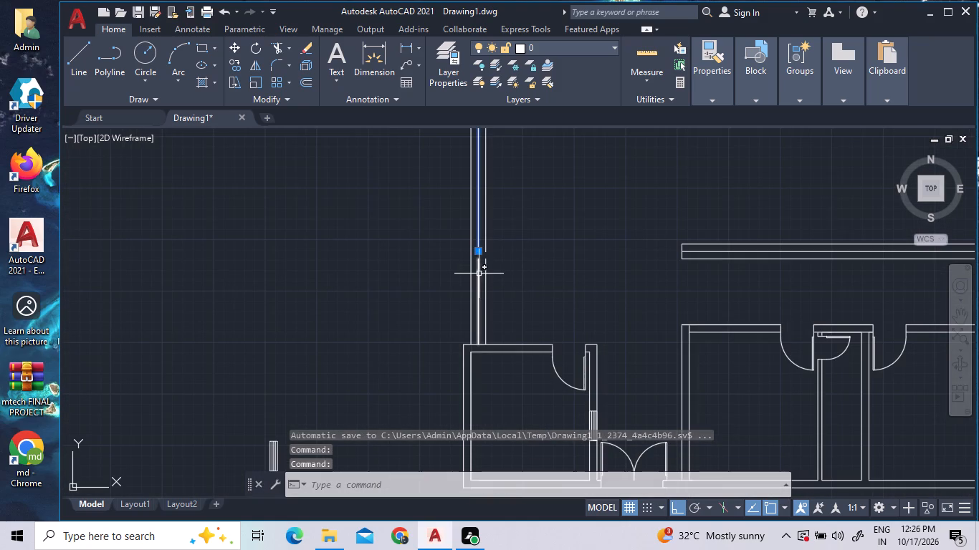
{"action": "double_click", "coordinate": [477, 274]}
{"action": "key", "text": "j"}
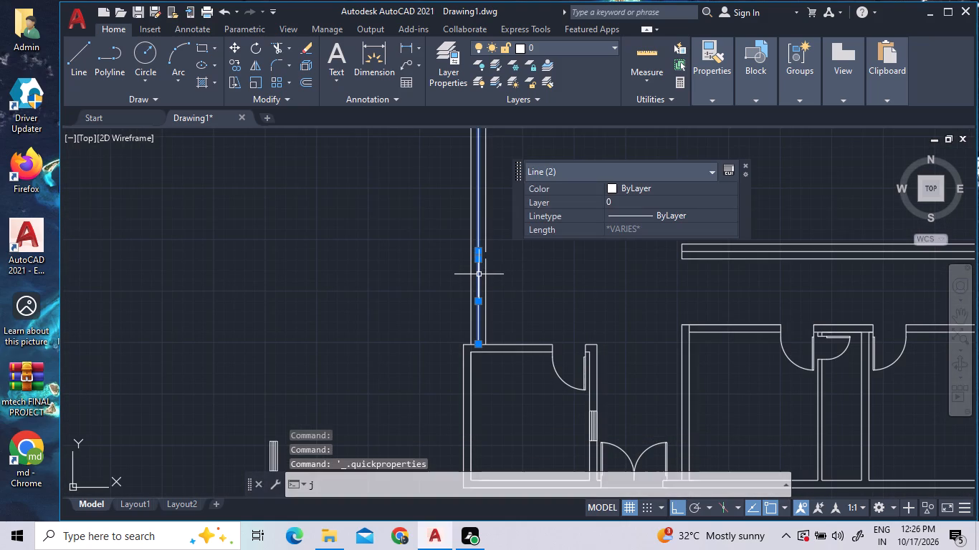
{"action": "key", "text": "space"}
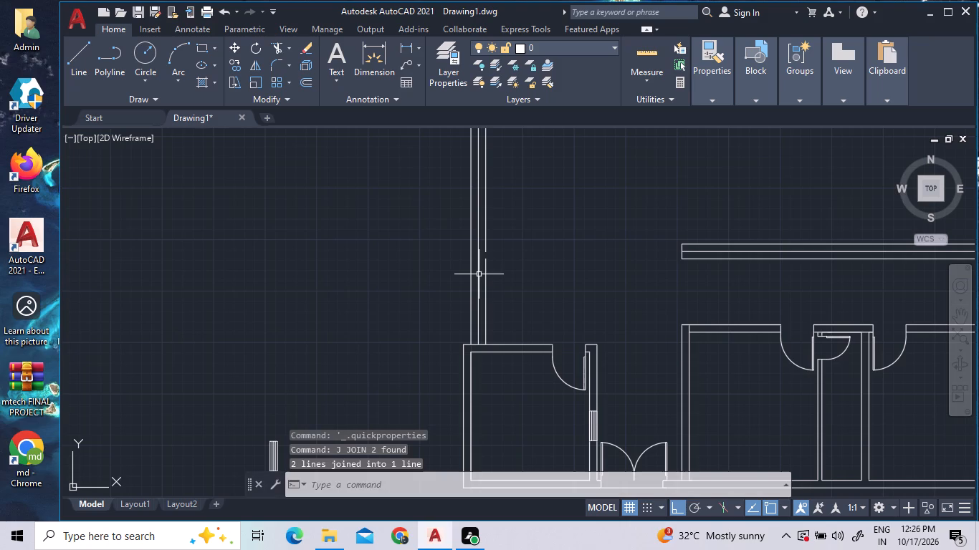
{"action": "left_click", "coordinate": [486, 233]}
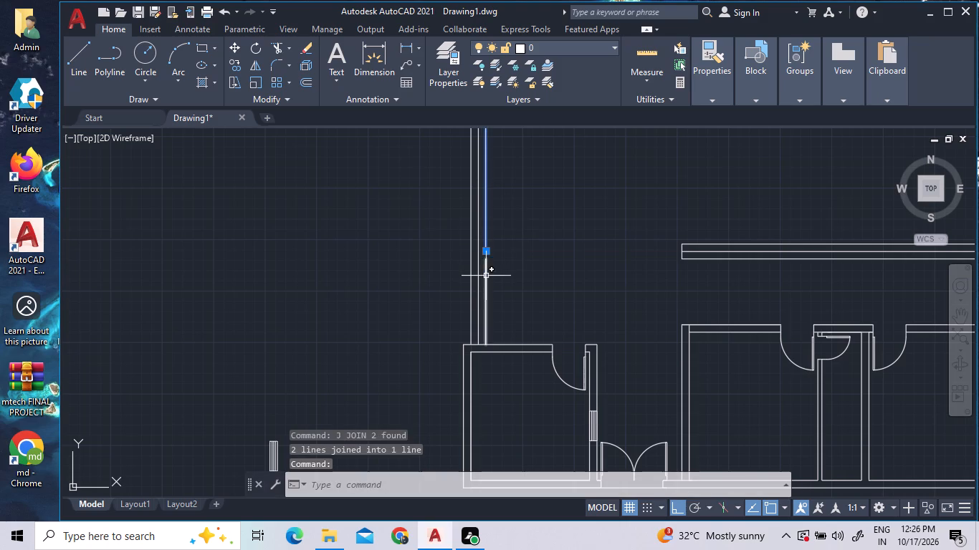
{"action": "left_click", "coordinate": [486, 276]}
{"action": "type", "text": "j"}
{"action": "key", "text": "space"}
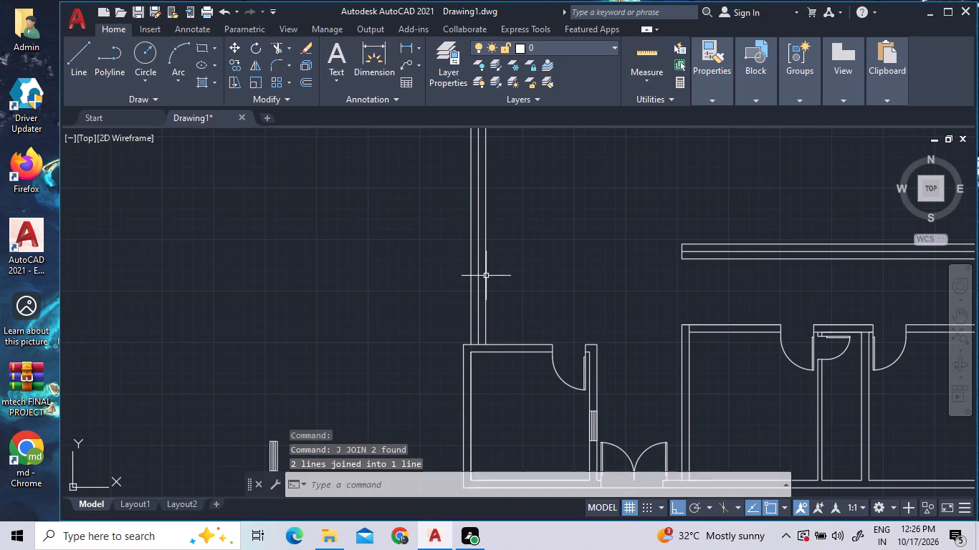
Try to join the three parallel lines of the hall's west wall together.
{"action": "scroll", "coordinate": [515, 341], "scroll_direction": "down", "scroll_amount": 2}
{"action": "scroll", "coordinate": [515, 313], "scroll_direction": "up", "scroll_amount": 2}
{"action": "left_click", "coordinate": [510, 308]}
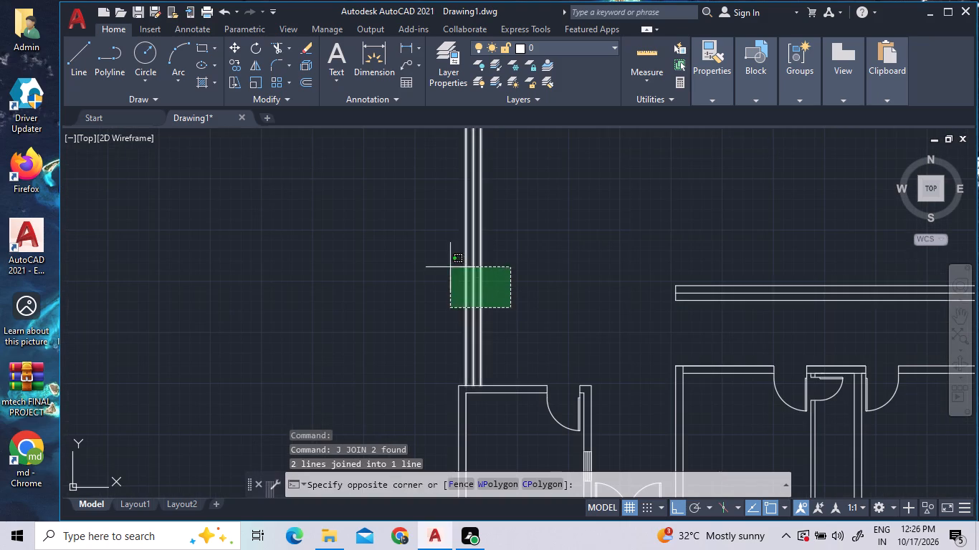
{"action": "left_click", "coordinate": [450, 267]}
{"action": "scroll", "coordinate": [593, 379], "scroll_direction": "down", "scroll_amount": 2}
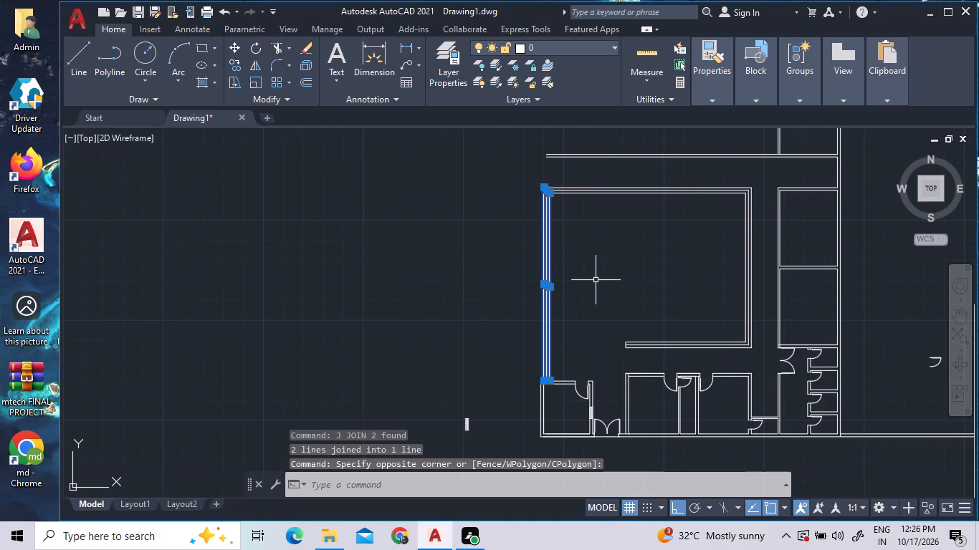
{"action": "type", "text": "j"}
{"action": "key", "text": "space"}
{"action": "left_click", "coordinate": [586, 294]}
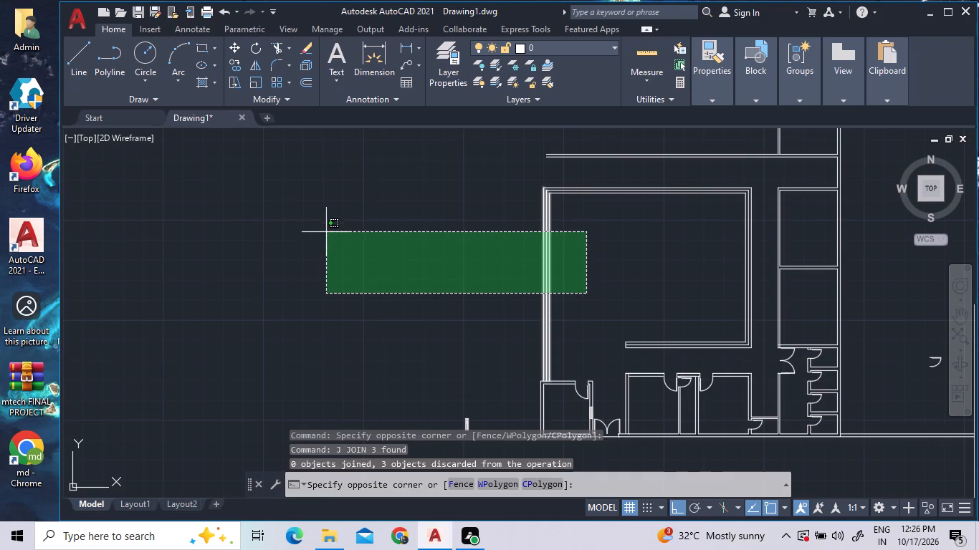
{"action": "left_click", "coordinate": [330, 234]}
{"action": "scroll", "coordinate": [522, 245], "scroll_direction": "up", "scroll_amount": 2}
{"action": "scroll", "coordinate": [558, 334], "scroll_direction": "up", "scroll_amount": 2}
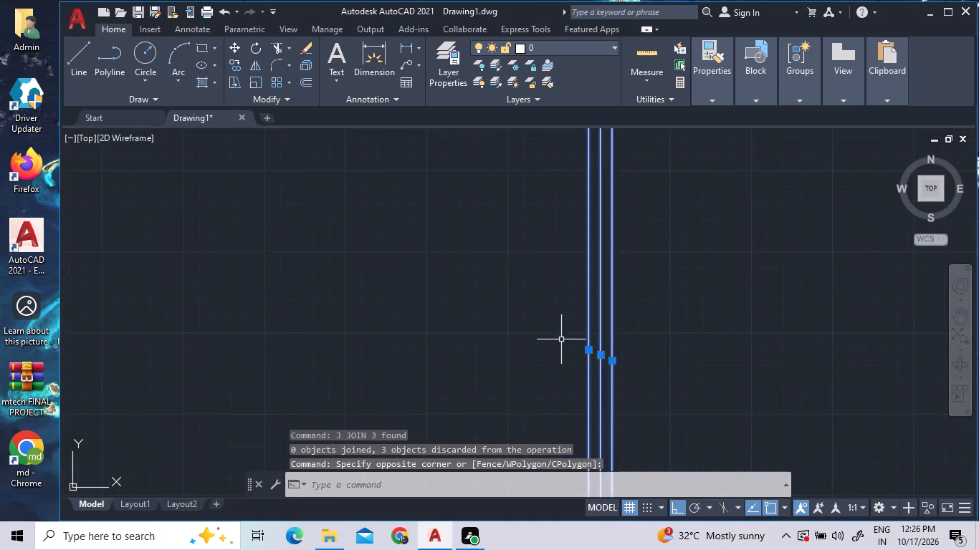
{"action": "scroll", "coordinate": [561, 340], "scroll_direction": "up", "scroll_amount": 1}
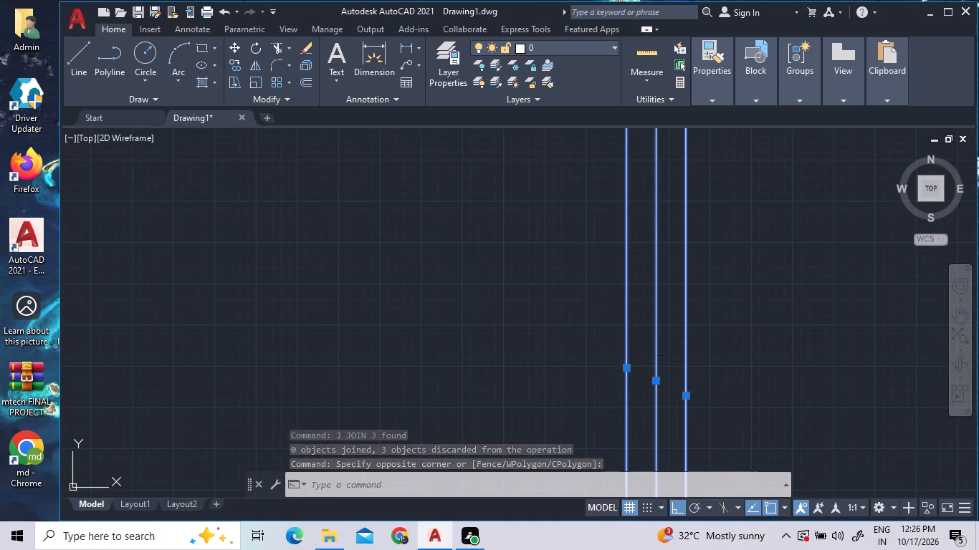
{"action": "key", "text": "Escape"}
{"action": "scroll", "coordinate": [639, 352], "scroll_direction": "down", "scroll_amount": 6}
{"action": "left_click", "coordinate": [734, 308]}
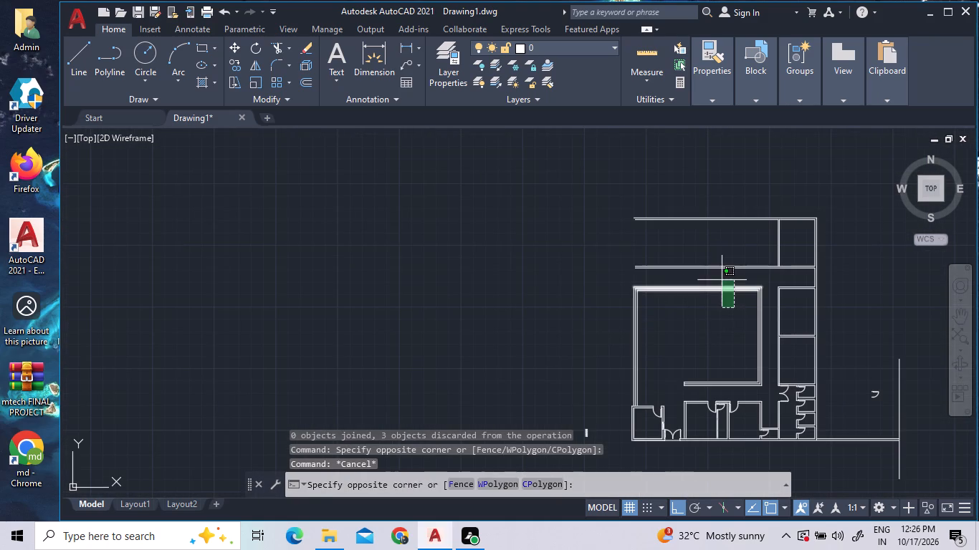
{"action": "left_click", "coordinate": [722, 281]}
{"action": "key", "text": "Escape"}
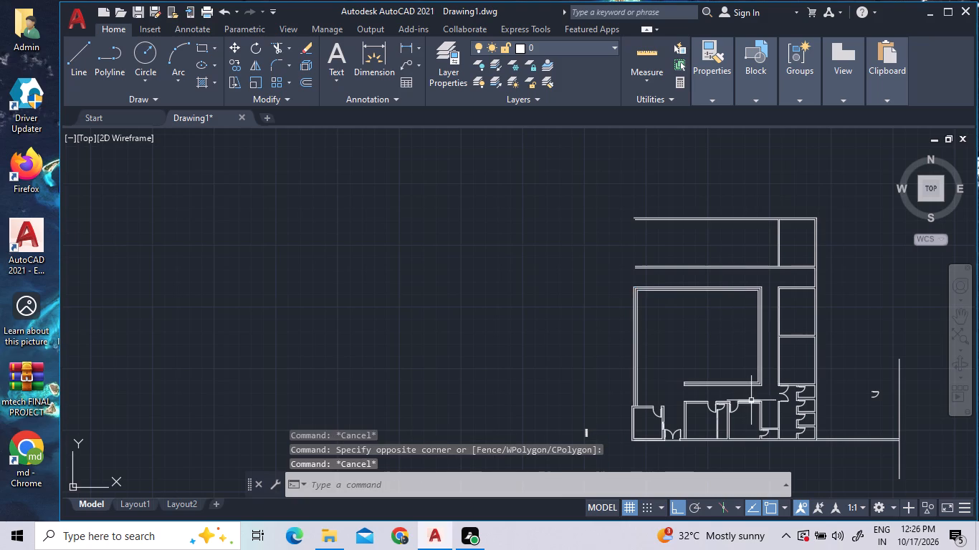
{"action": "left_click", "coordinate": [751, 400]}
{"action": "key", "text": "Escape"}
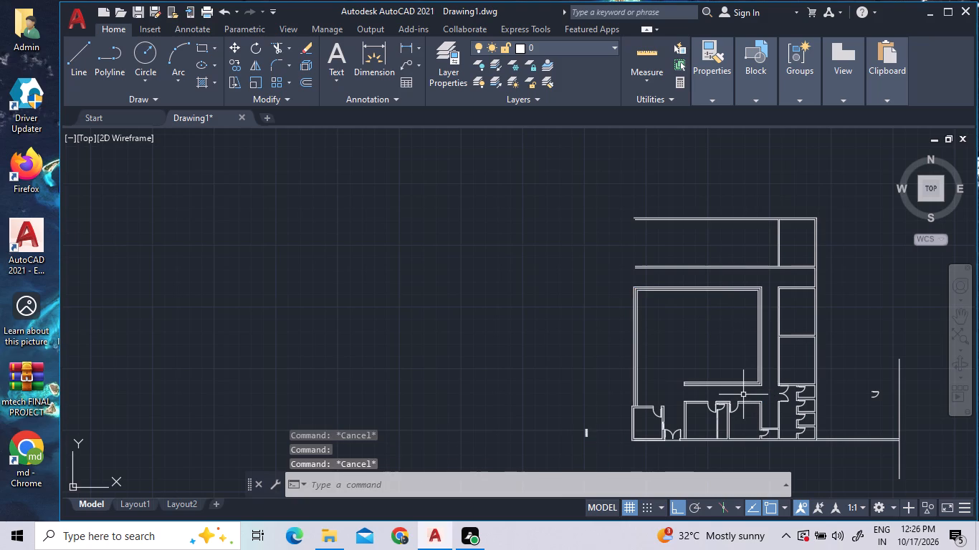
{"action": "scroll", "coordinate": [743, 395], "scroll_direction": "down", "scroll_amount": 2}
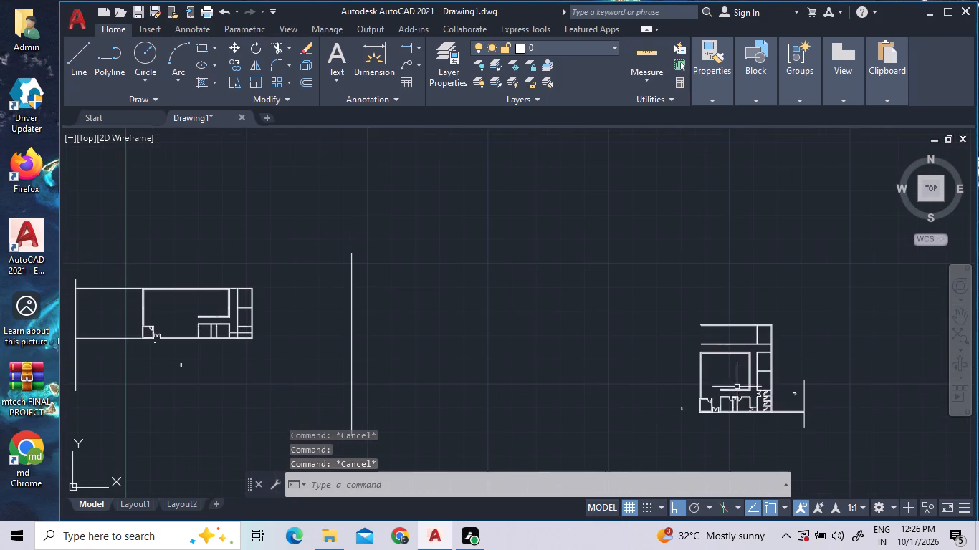
Measure the walls around the northeast room with the quick measuring tool.
{"action": "scroll", "coordinate": [618, 299], "scroll_direction": "down", "scroll_amount": 1}
{"action": "scroll", "coordinate": [737, 349], "scroll_direction": "up", "scroll_amount": 2}
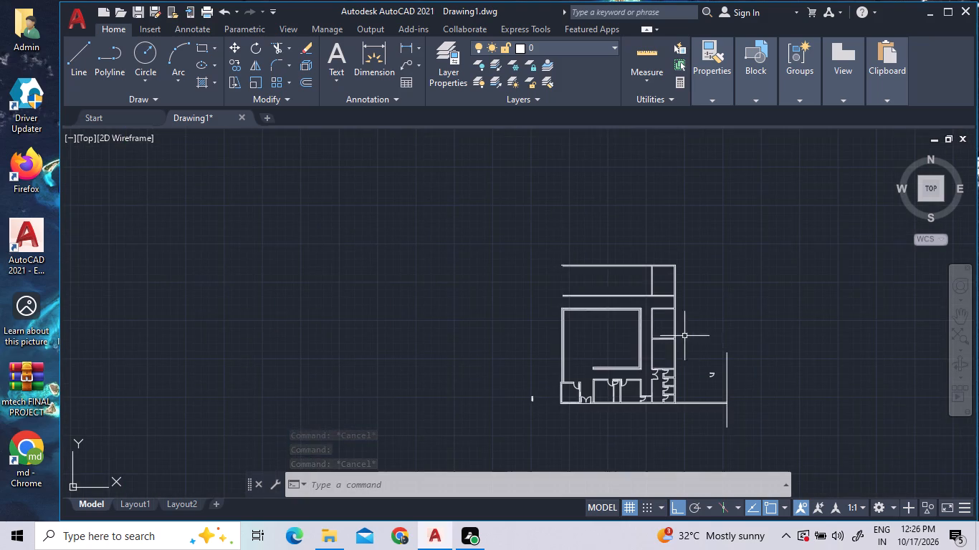
{"action": "scroll", "coordinate": [657, 337], "scroll_direction": "up", "scroll_amount": 2}
{"action": "scroll", "coordinate": [627, 327], "scroll_direction": "down", "scroll_amount": 1}
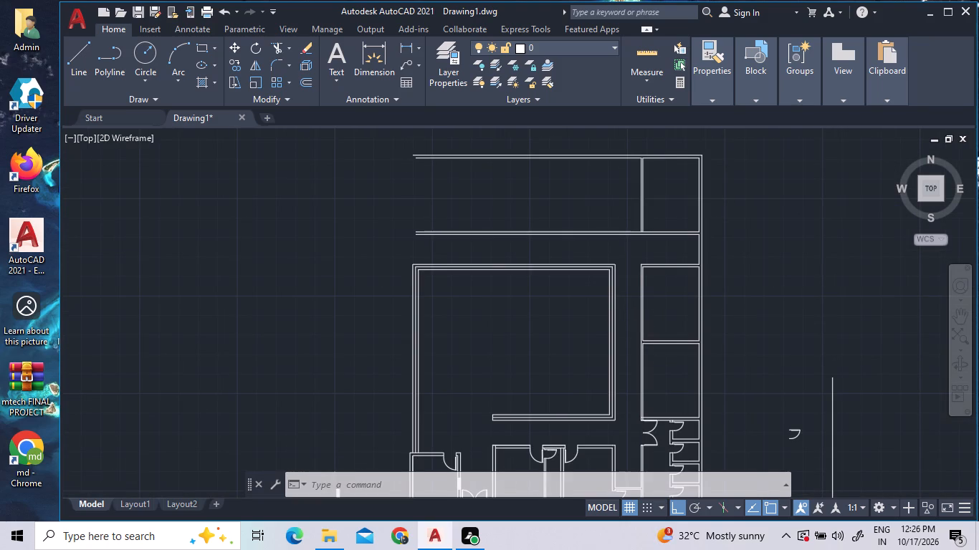
{"action": "scroll", "coordinate": [626, 231], "scroll_direction": "up", "scroll_amount": 1}
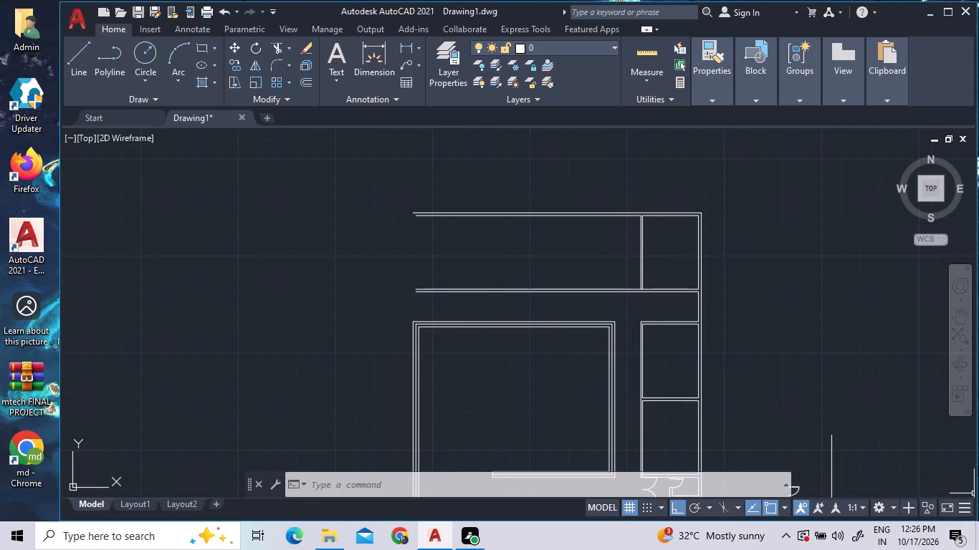
{"action": "scroll", "coordinate": [718, 243], "scroll_direction": "up", "scroll_amount": 2}
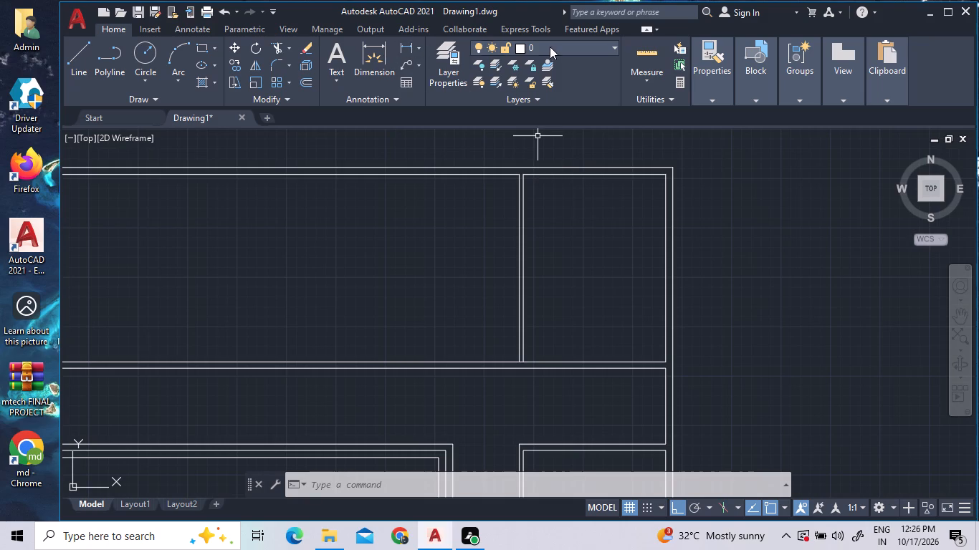
{"action": "left_click", "coordinate": [644, 50]}
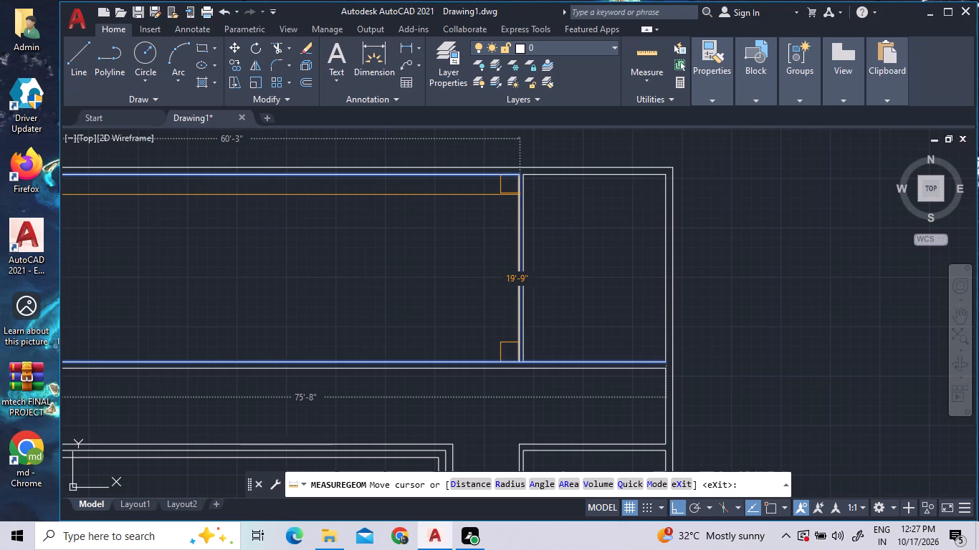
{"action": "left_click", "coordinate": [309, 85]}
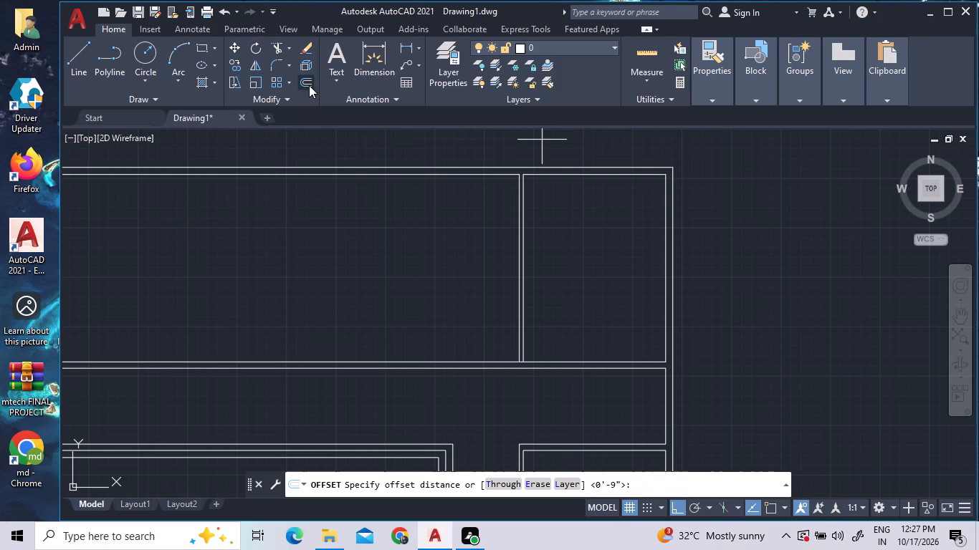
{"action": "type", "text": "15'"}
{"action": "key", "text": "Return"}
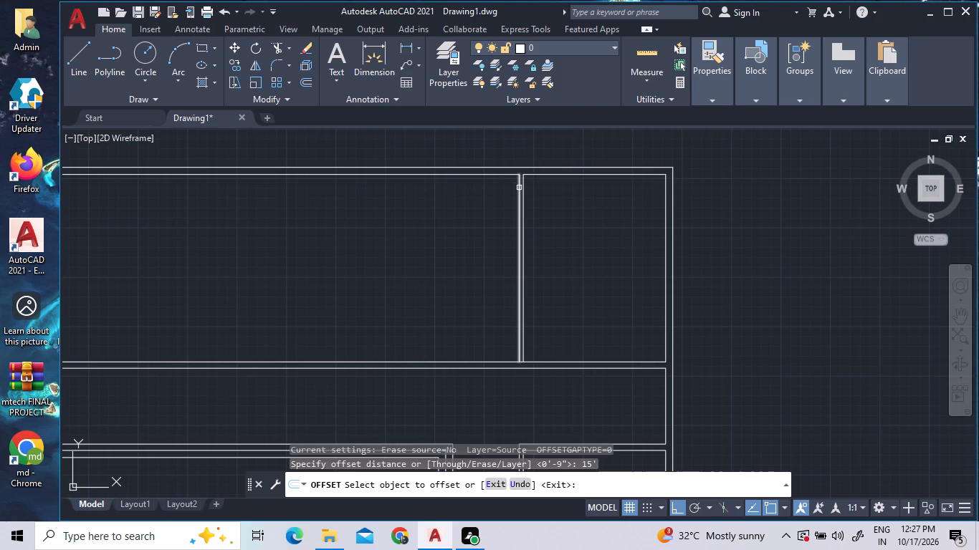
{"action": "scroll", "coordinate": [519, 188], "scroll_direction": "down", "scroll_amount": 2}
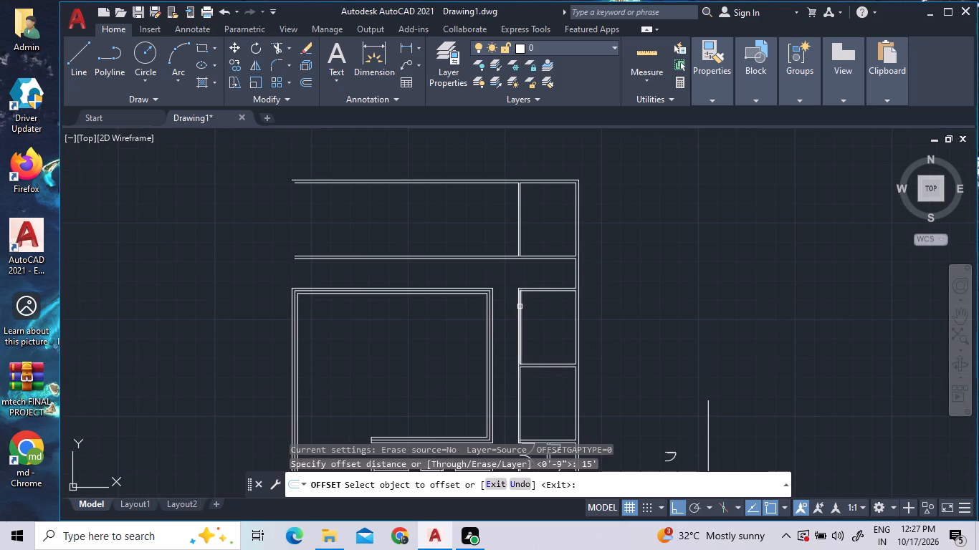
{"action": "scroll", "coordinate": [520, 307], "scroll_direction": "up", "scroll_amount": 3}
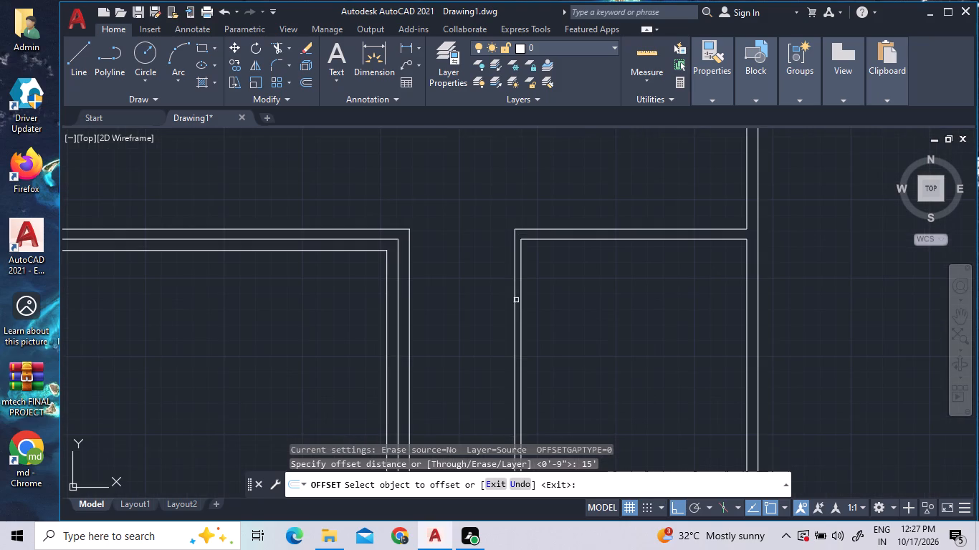
Measure the thickness of the east rooms' west wall and the rooms' inside widths.
{"action": "left_click", "coordinate": [634, 64]}
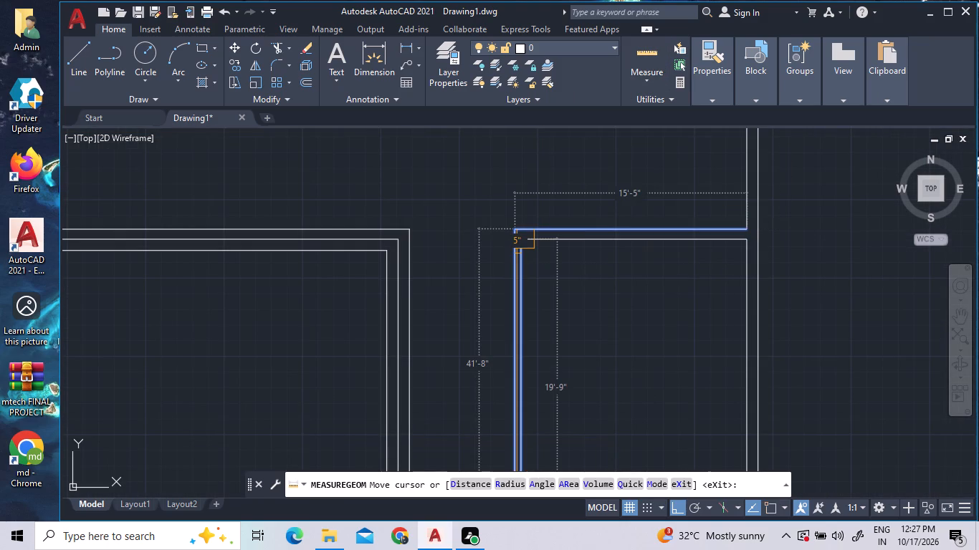
{"action": "scroll", "coordinate": [517, 259], "scroll_direction": "up", "scroll_amount": 3}
{"action": "scroll", "coordinate": [517, 259], "scroll_direction": "down", "scroll_amount": 8}
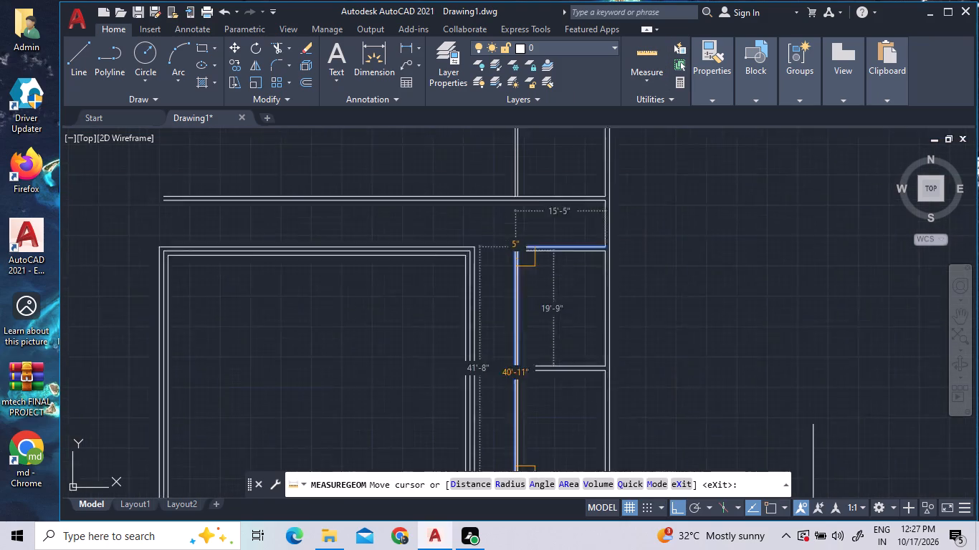
{"action": "scroll", "coordinate": [520, 351], "scroll_direction": "up", "scroll_amount": 2}
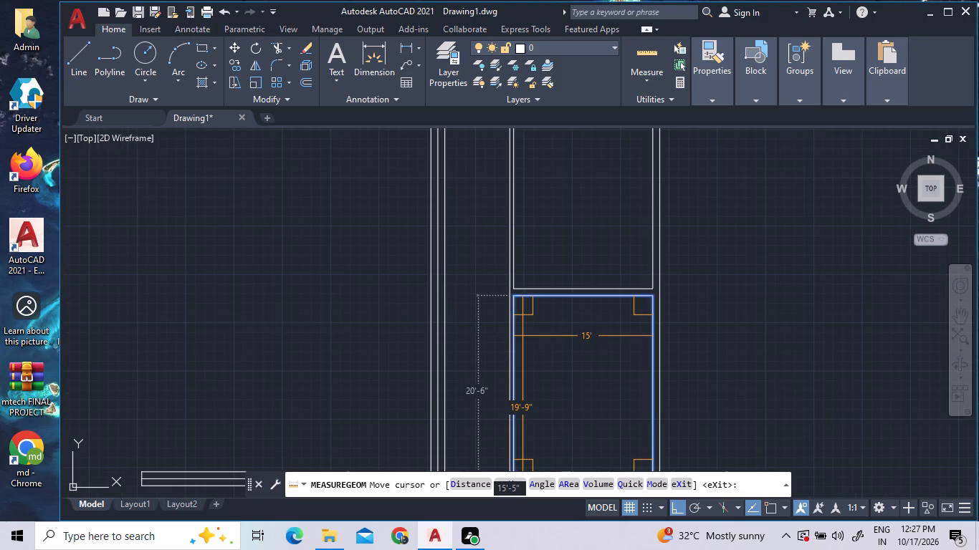
{"action": "key", "text": "Escape"}
Erase the outer line of the two east rooms' west wall and the outer line of the northeast room's west wall.
{"action": "left_click", "coordinate": [510, 289]}
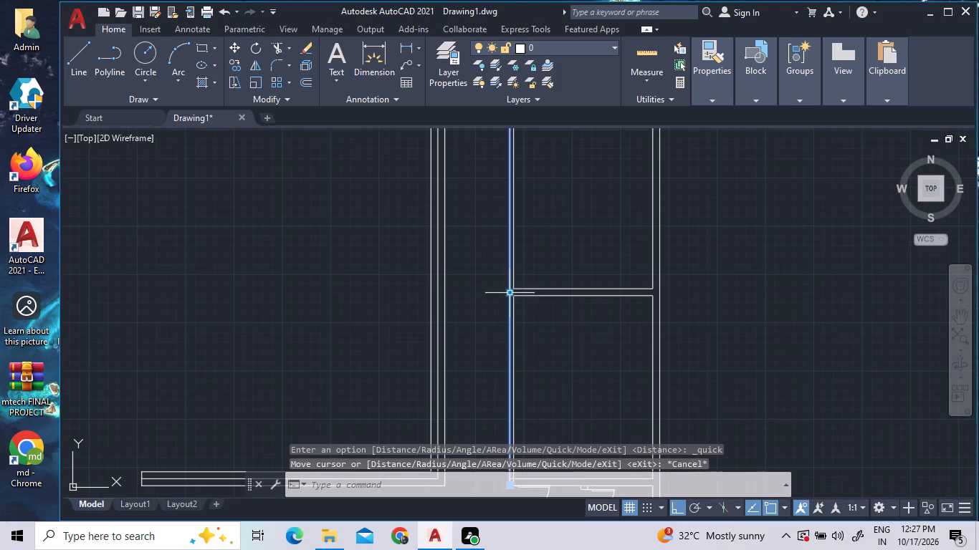
{"action": "right_click", "coordinate": [489, 286]}
{"action": "left_click", "coordinate": [543, 256]}
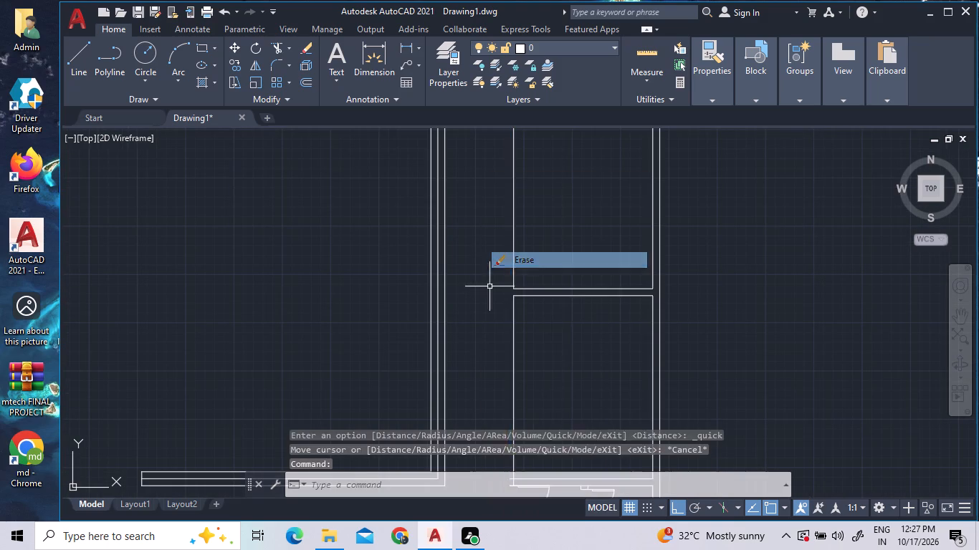
{"action": "scroll", "coordinate": [553, 320], "scroll_direction": "down", "scroll_amount": 2}
{"action": "scroll", "coordinate": [530, 171], "scroll_direction": "up", "scroll_amount": 3}
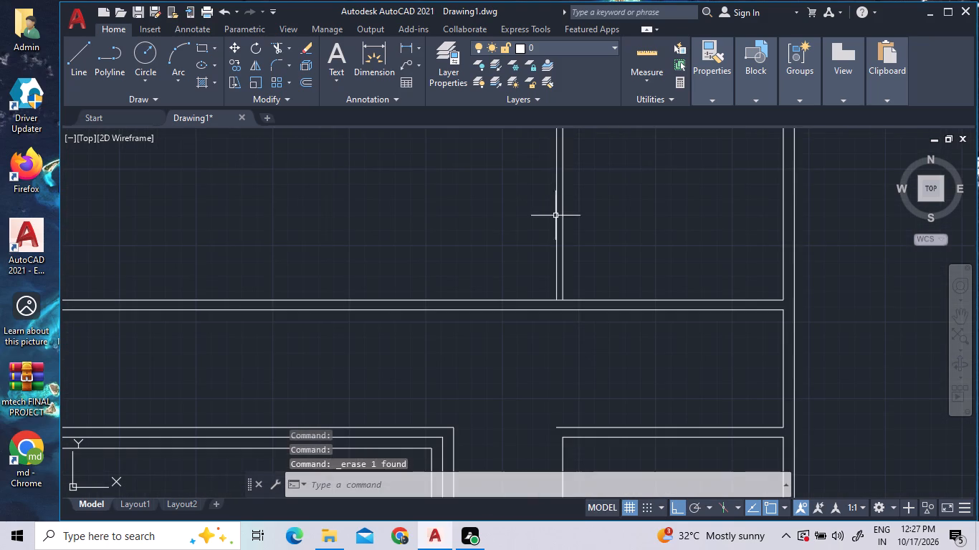
{"action": "left_click", "coordinate": [556, 218]}
{"action": "right_click", "coordinate": [502, 220]}
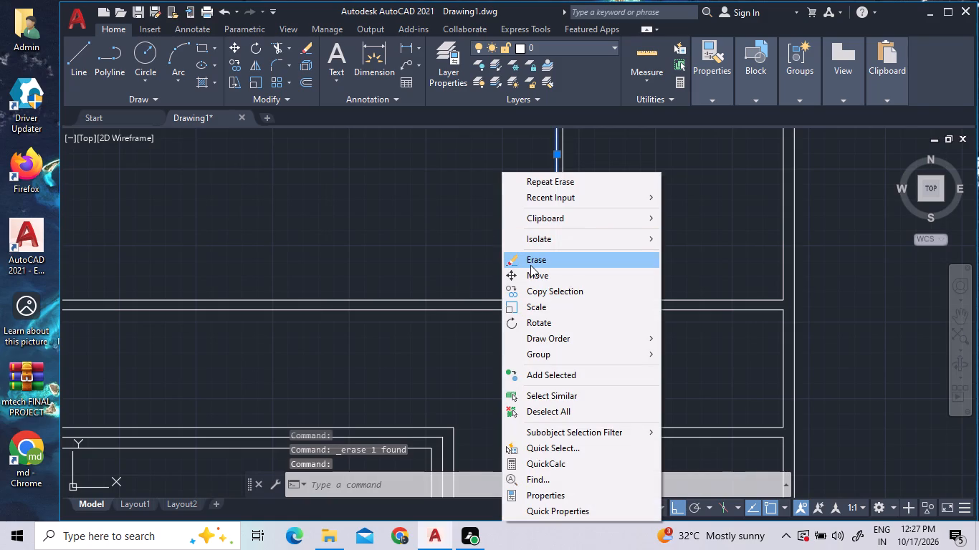
{"action": "left_click", "coordinate": [530, 264]}
Offset the remaining west wall lines of the two east rooms and the northeast room 9" to the west.
{"action": "scroll", "coordinate": [523, 232], "scroll_direction": "down", "scroll_amount": 3}
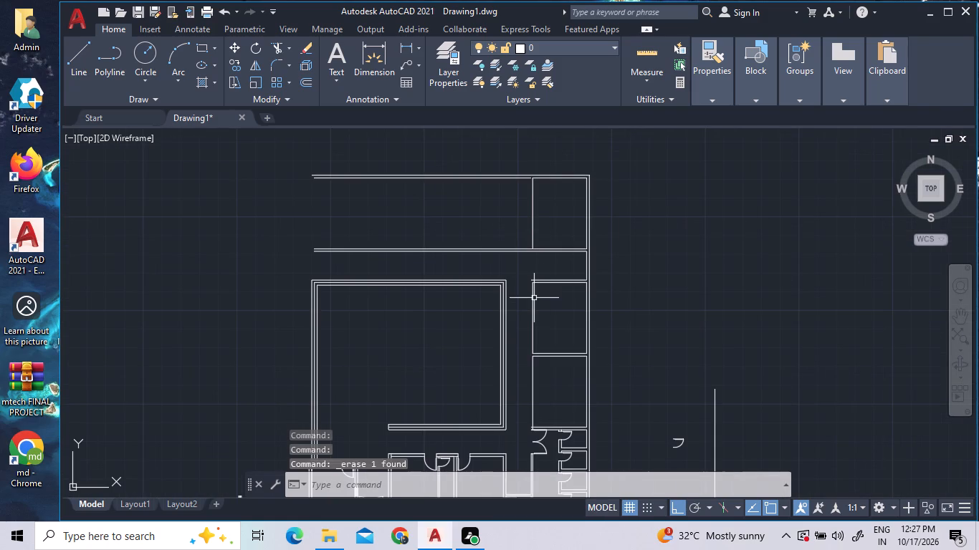
{"action": "scroll", "coordinate": [535, 300], "scroll_direction": "down", "scroll_amount": 2}
{"action": "scroll", "coordinate": [536, 335], "scroll_direction": "up", "scroll_amount": 3}
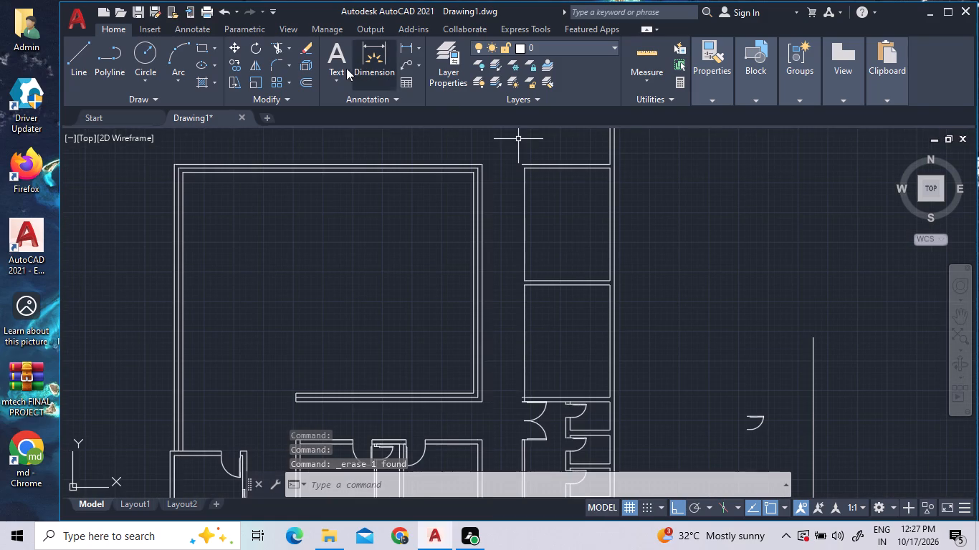
{"action": "left_click", "coordinate": [301, 79]}
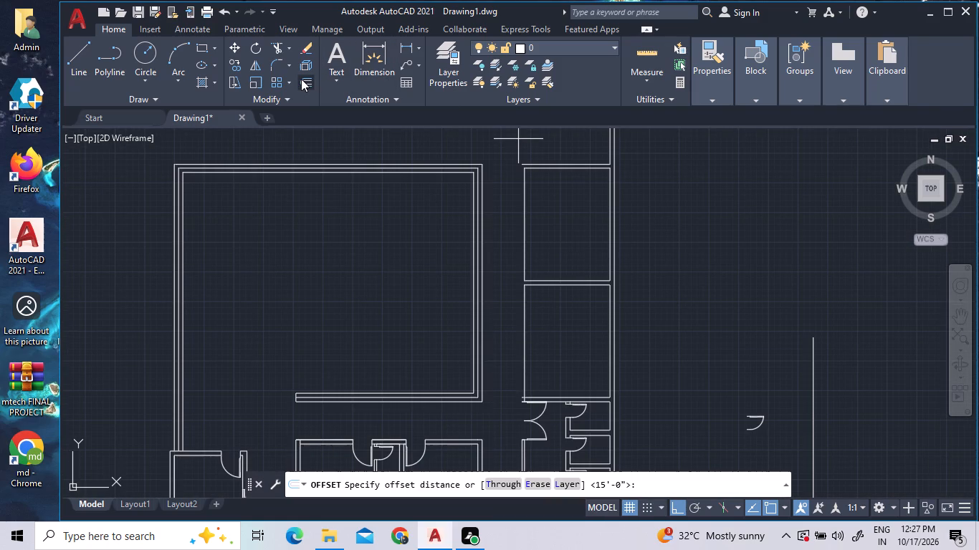
{"action": "type", "text": "9\""}
{"action": "key", "text": "Return"}
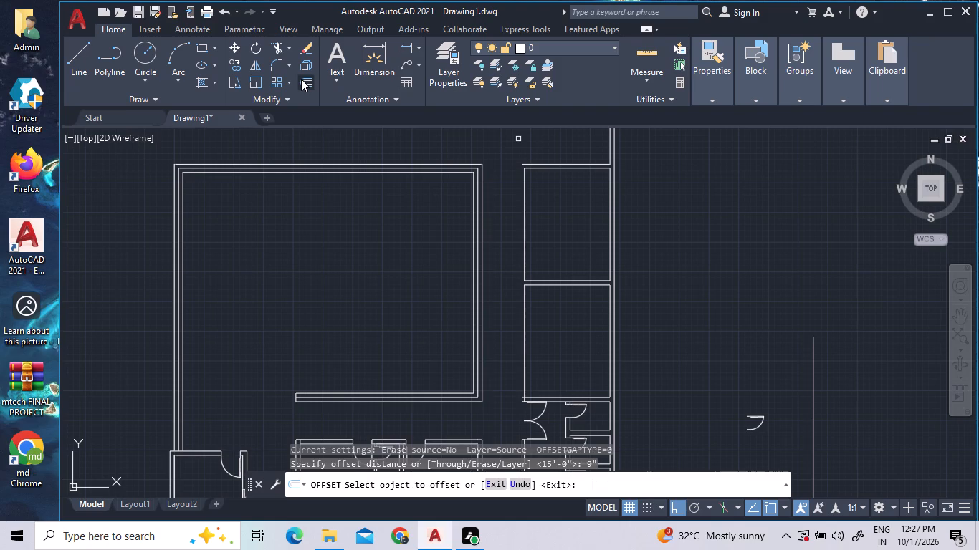
{"action": "double_click", "coordinate": [523, 306]}
{"action": "left_click", "coordinate": [514, 305]}
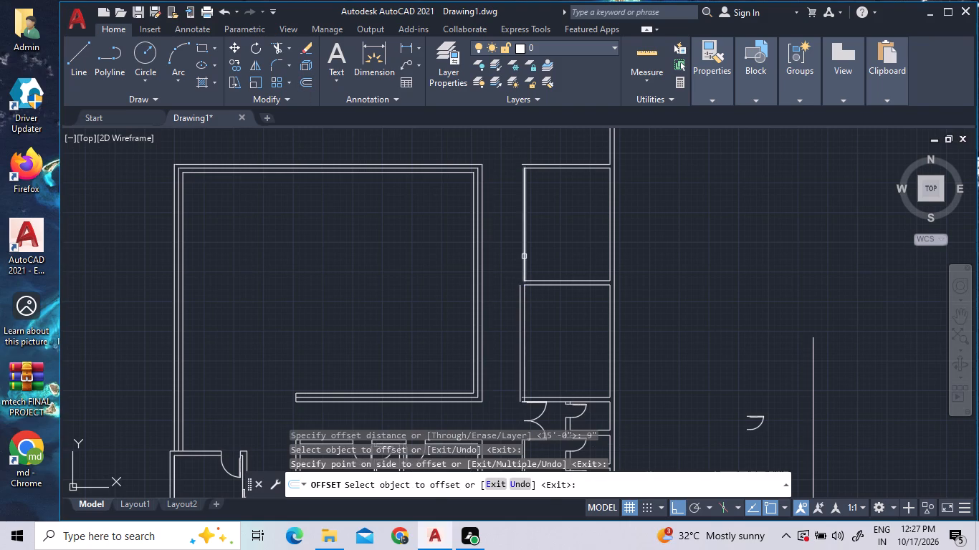
{"action": "double_click", "coordinate": [524, 256]}
{"action": "left_click", "coordinate": [514, 253]}
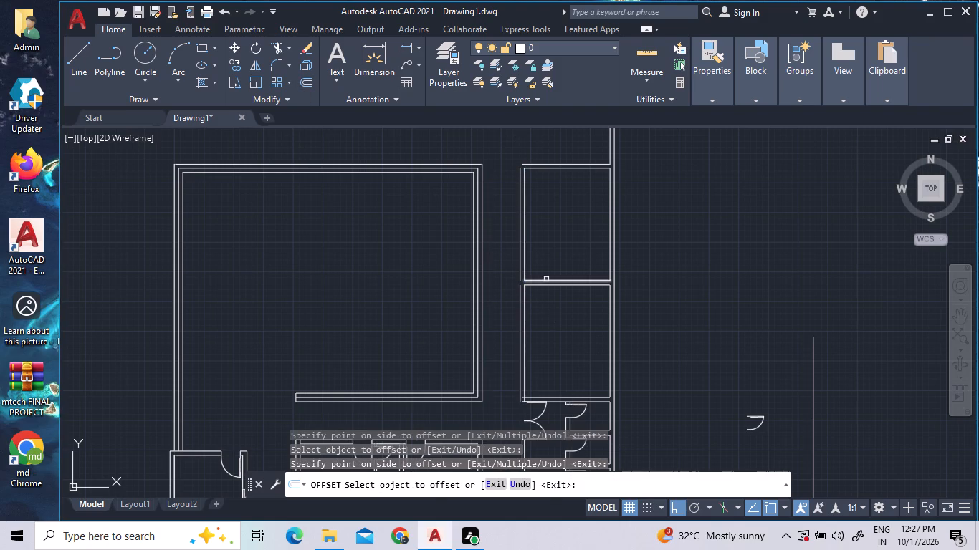
{"action": "scroll", "coordinate": [546, 279], "scroll_direction": "down", "scroll_amount": 3}
{"action": "scroll", "coordinate": [543, 227], "scroll_direction": "up", "scroll_amount": 2}
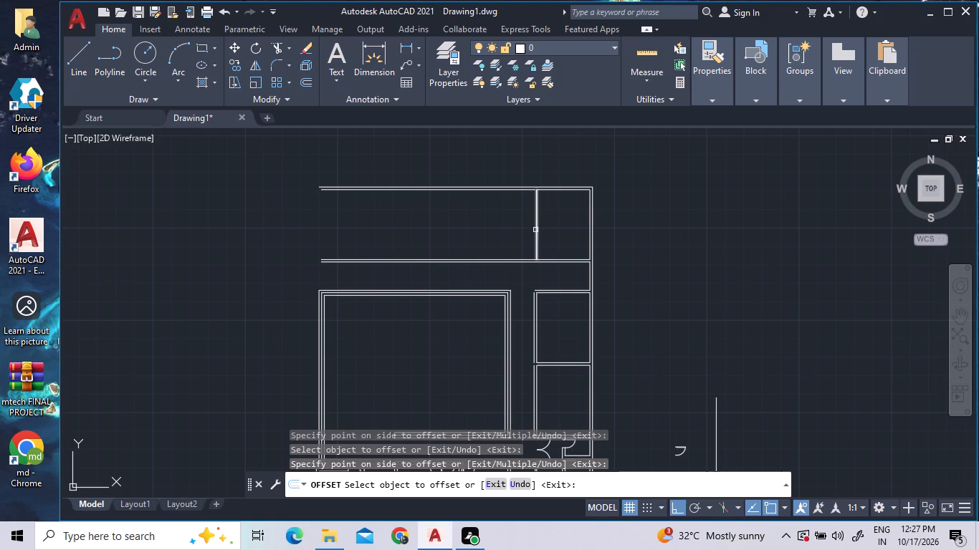
{"action": "left_click", "coordinate": [537, 230]}
{"action": "left_click", "coordinate": [522, 228]}
{"action": "key", "text": "Escape"}
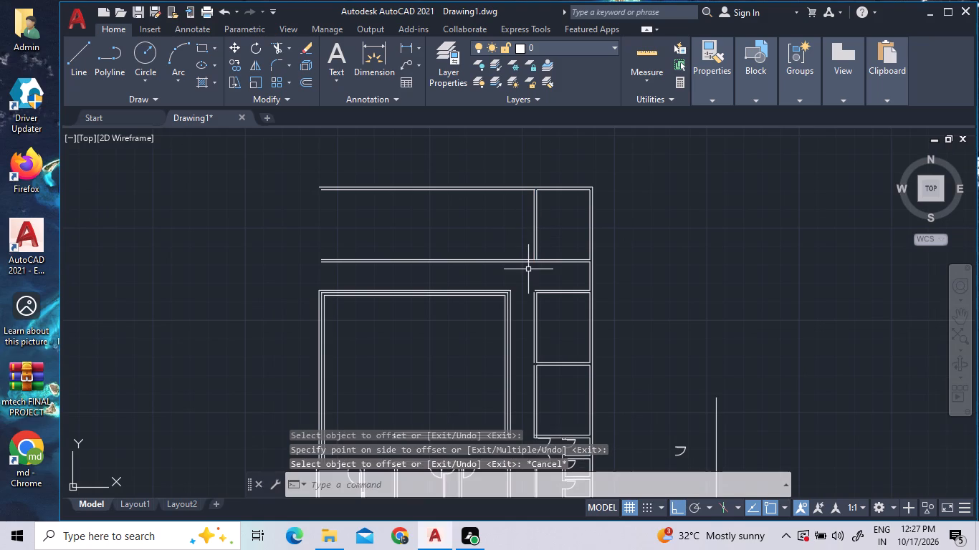
Extend the lower east room's south wall lines to the new outer west line, and close that line's gap between the two rooms.
{"action": "type", "text": "ex"}
{"action": "key", "text": "space"}
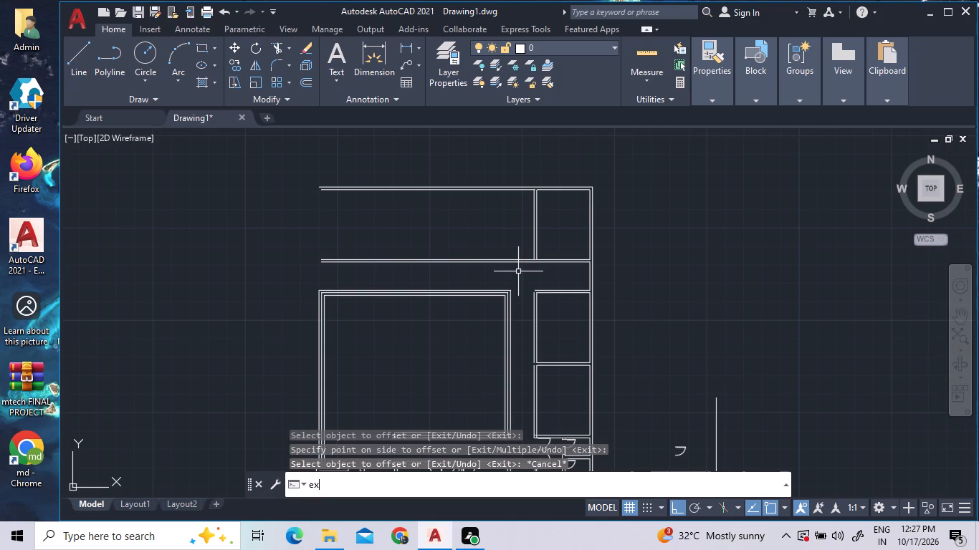
{"action": "key", "text": "space"}
{"action": "scroll", "coordinate": [522, 294], "scroll_direction": "down", "scroll_amount": 1}
{"action": "scroll", "coordinate": [535, 388], "scroll_direction": "up", "scroll_amount": 3}
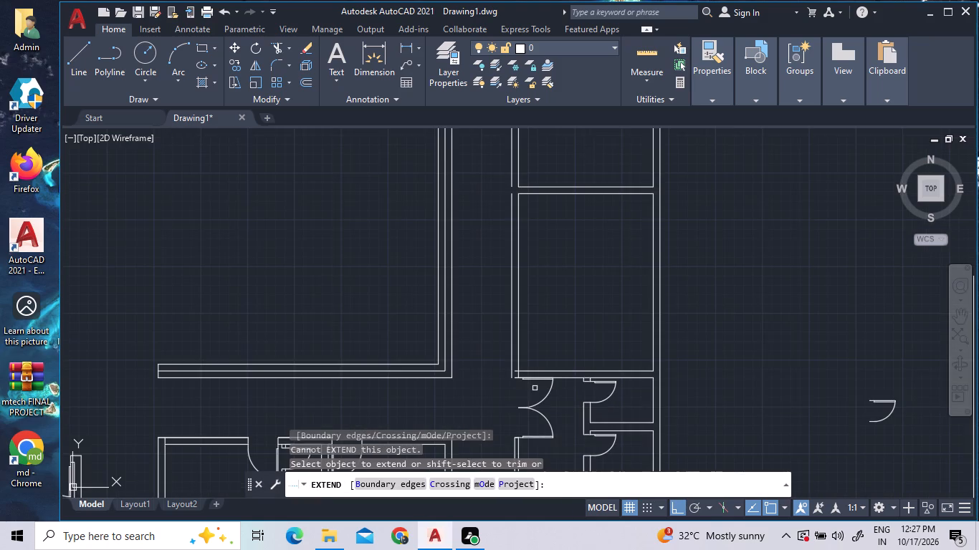
{"action": "left_click", "coordinate": [521, 379]}
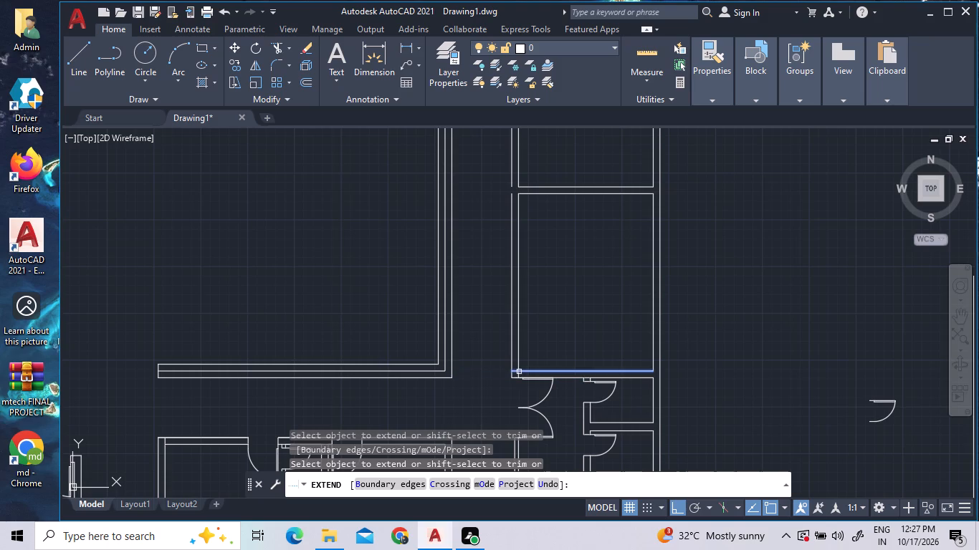
{"action": "double_click", "coordinate": [519, 372]}
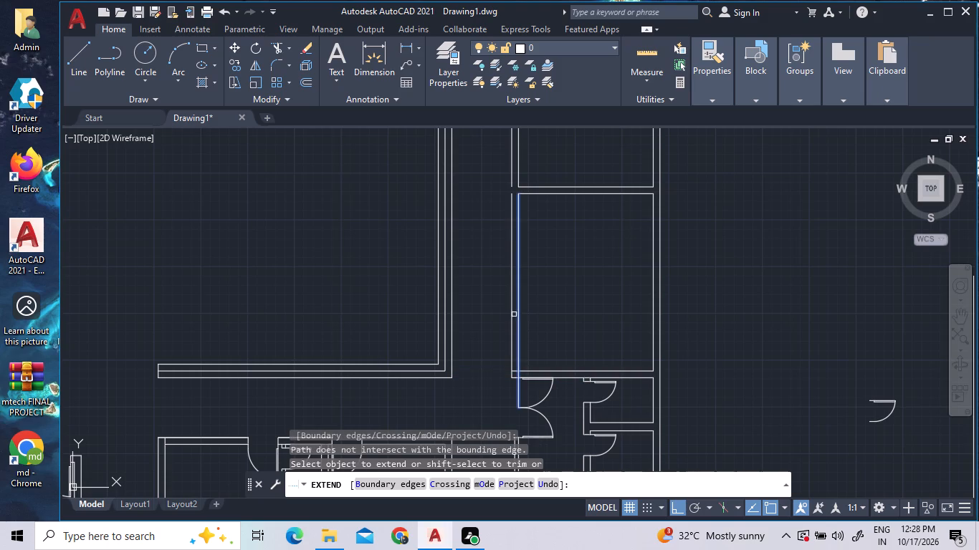
{"action": "scroll", "coordinate": [517, 317], "scroll_direction": "down", "scroll_amount": 1}
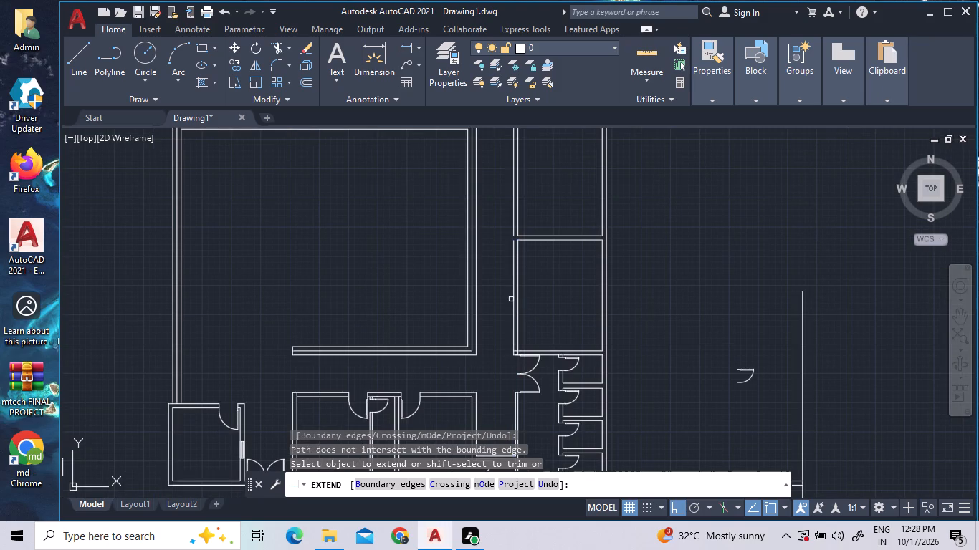
{"action": "double_click", "coordinate": [515, 243]}
{"action": "left_click", "coordinate": [515, 226]}
Extend the east rooms' outer west wall line north across the corridor, and the northeast room's outer west line toward its north wall.
{"action": "scroll", "coordinate": [544, 290], "scroll_direction": "down", "scroll_amount": 2}
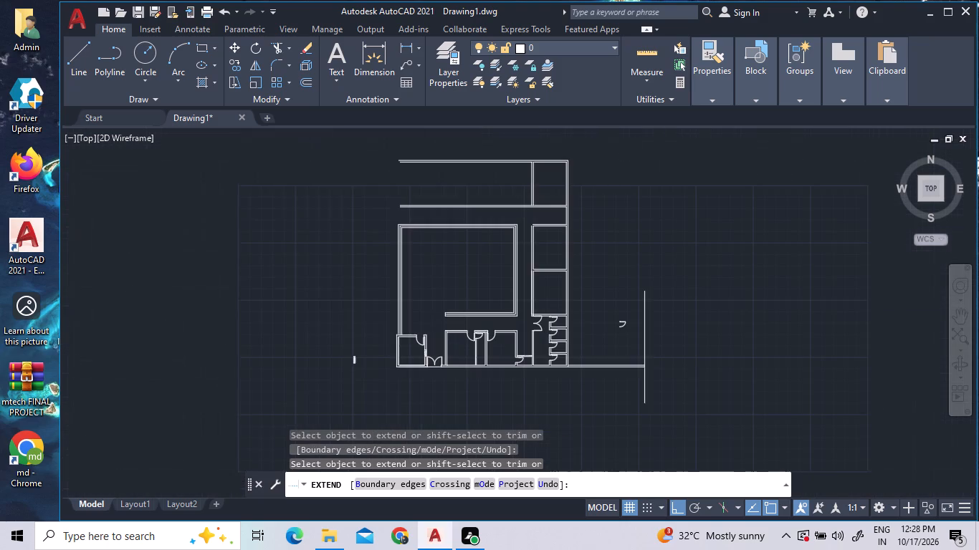
{"action": "scroll", "coordinate": [532, 254], "scroll_direction": "up", "scroll_amount": 1}
{"action": "left_click", "coordinate": [532, 254]}
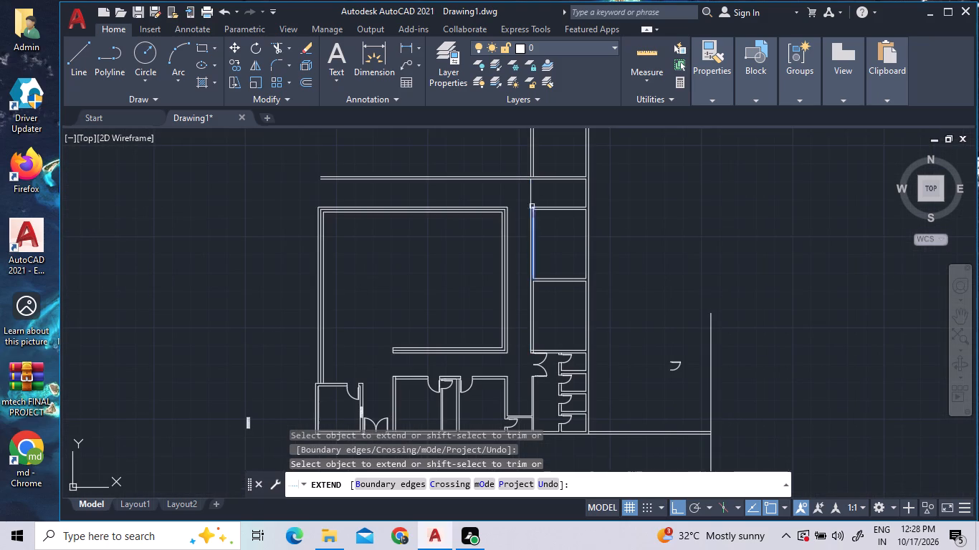
{"action": "double_click", "coordinate": [532, 190]}
{"action": "scroll", "coordinate": [508, 281], "scroll_direction": "down", "scroll_amount": 1}
{"action": "scroll", "coordinate": [521, 195], "scroll_direction": "up", "scroll_amount": 2}
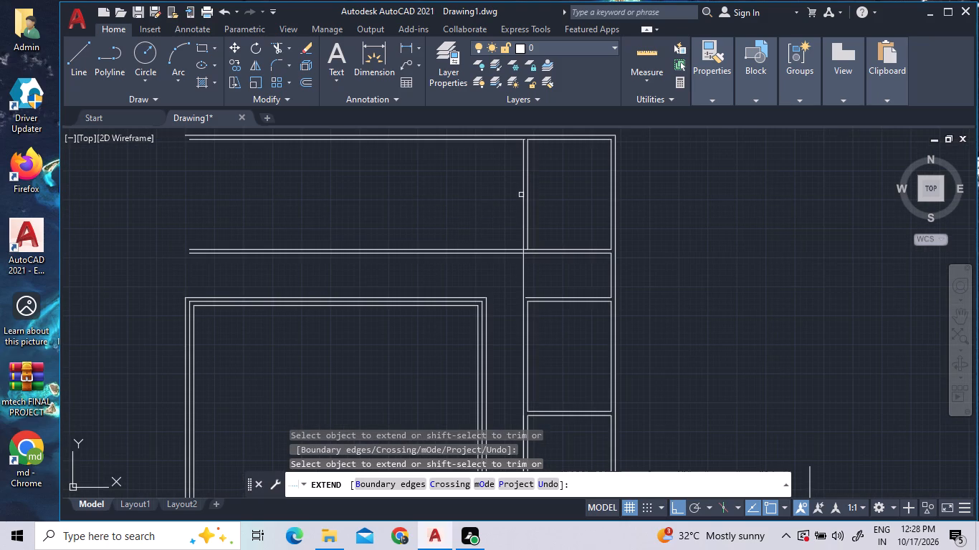
{"action": "double_click", "coordinate": [524, 271]}
{"action": "left_click", "coordinate": [524, 209]}
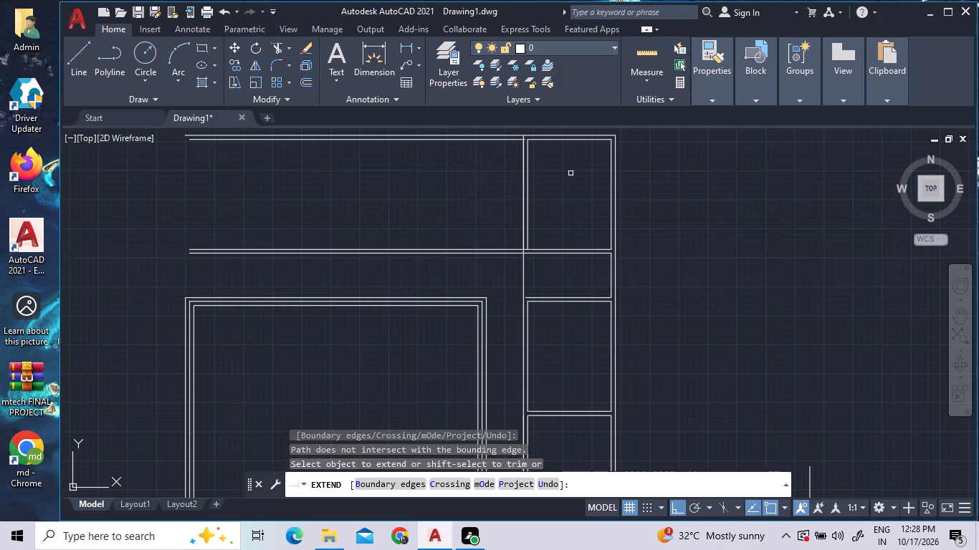
Extend the outer line of the upper east room's north wall west to the new outer west wall line.
{"action": "left_click", "coordinate": [538, 297]}
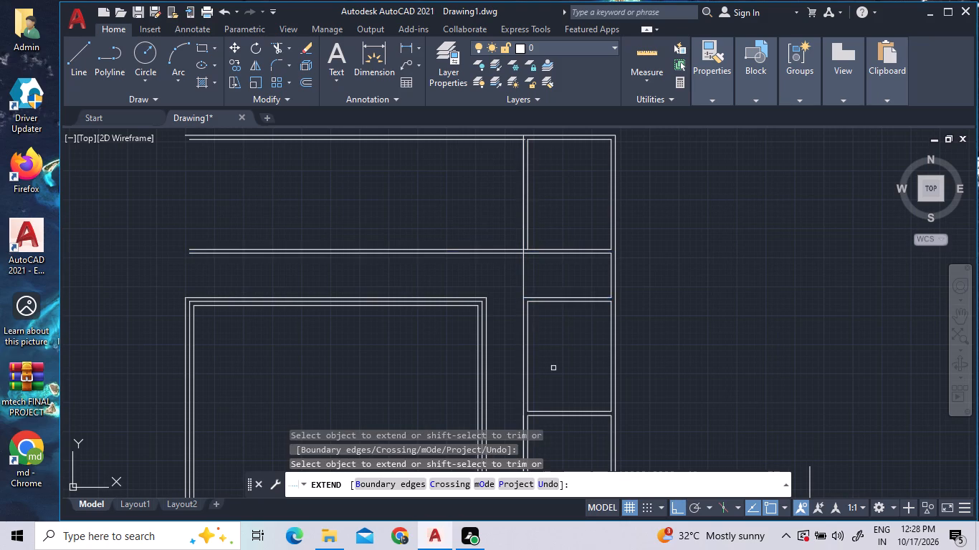
{"action": "scroll", "coordinate": [553, 368], "scroll_direction": "down", "scroll_amount": 2}
{"action": "scroll", "coordinate": [563, 432], "scroll_direction": "up", "scroll_amount": 4}
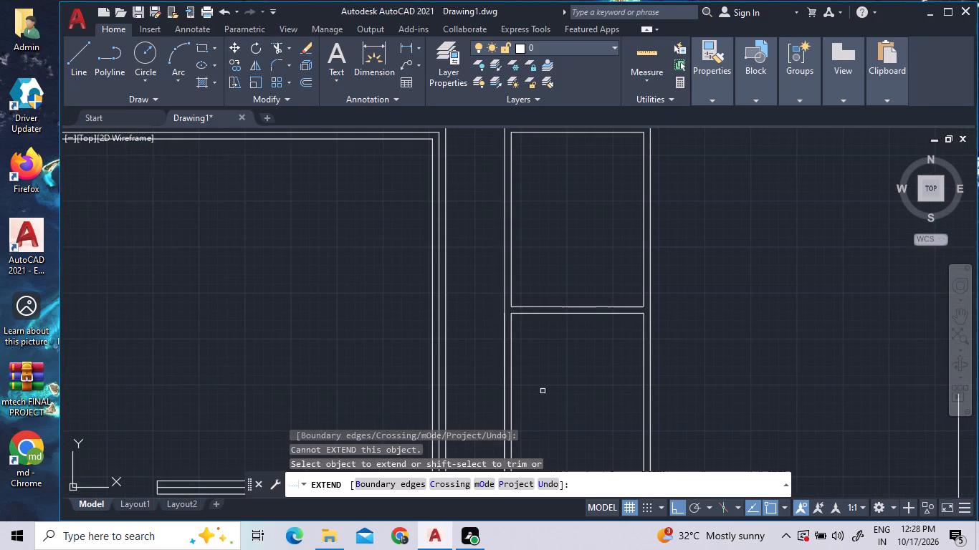
{"action": "scroll", "coordinate": [520, 305], "scroll_direction": "up", "scroll_amount": 1}
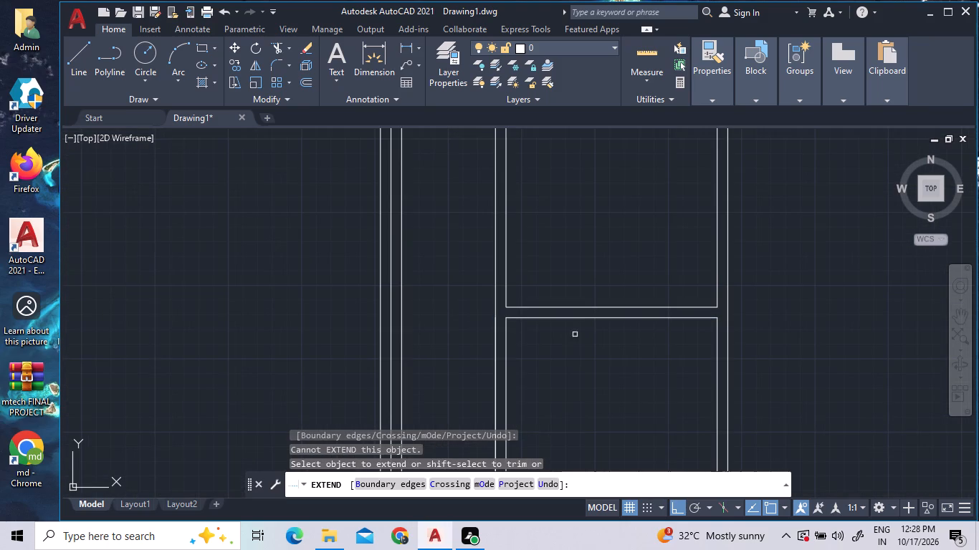
{"action": "scroll", "coordinate": [581, 329], "scroll_direction": "down", "scroll_amount": 2}
{"action": "key", "text": "Escape"}
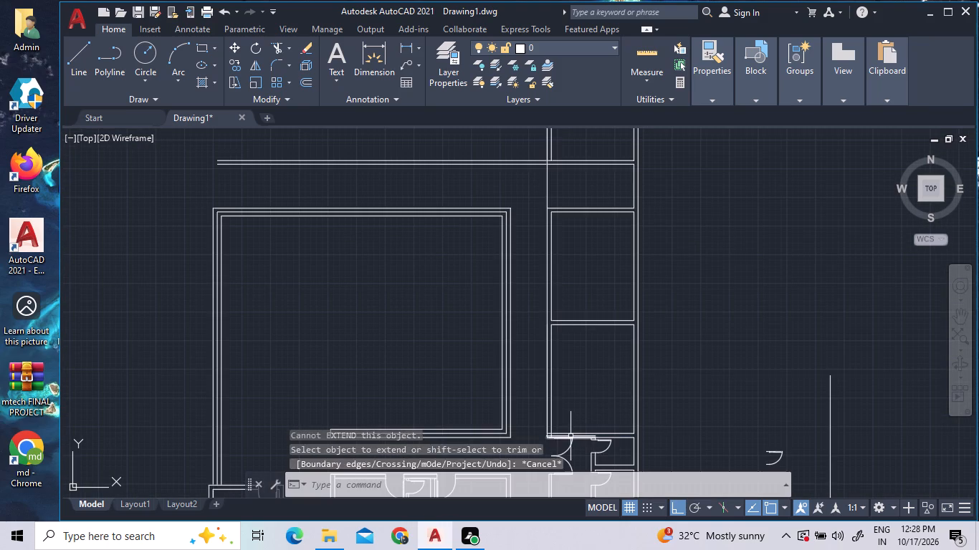
{"action": "key", "text": "Escape"}
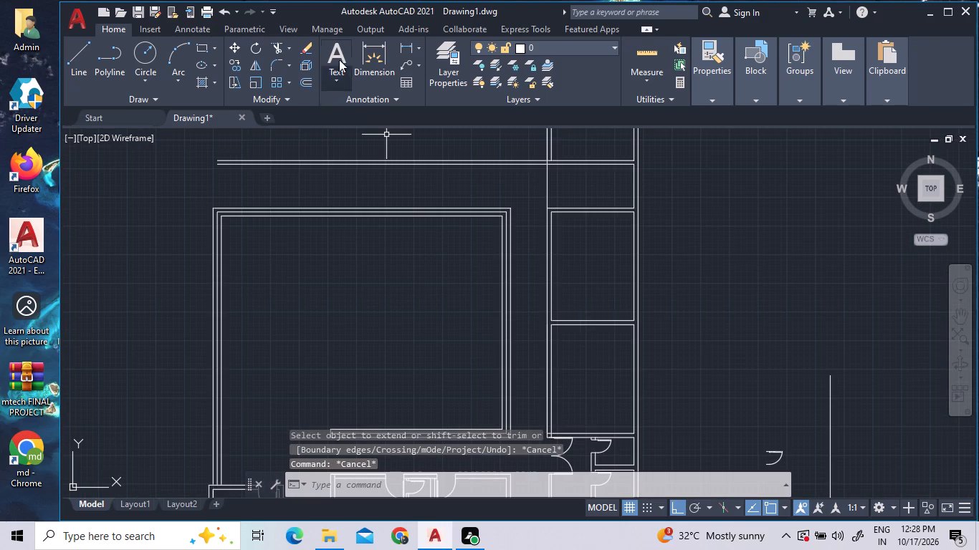
Trim the overlapping inner wall line stubs at the lower east room's southwest corner.
{"action": "left_click", "coordinate": [279, 43]}
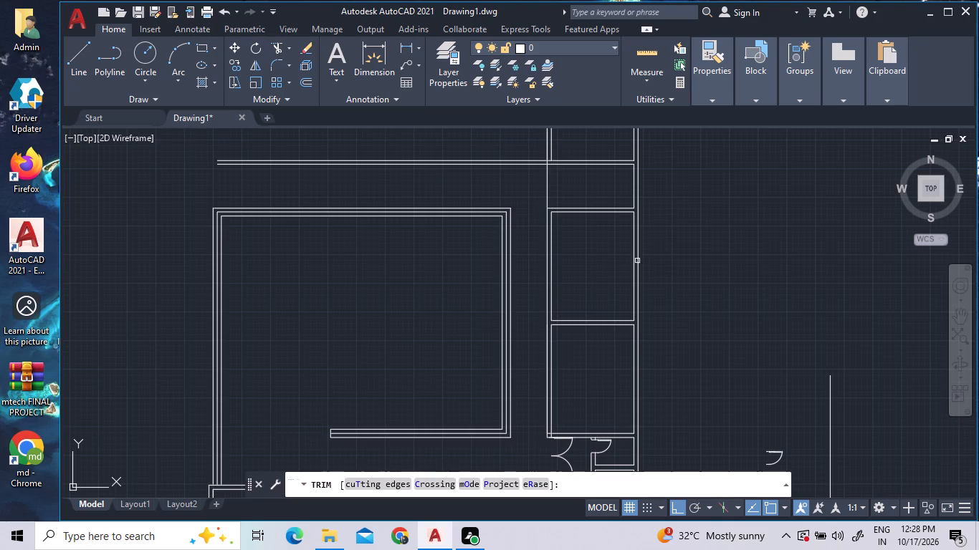
{"action": "scroll", "coordinate": [648, 246], "scroll_direction": "down", "scroll_amount": 2}
{"action": "scroll", "coordinate": [593, 319], "scroll_direction": "up", "scroll_amount": 3}
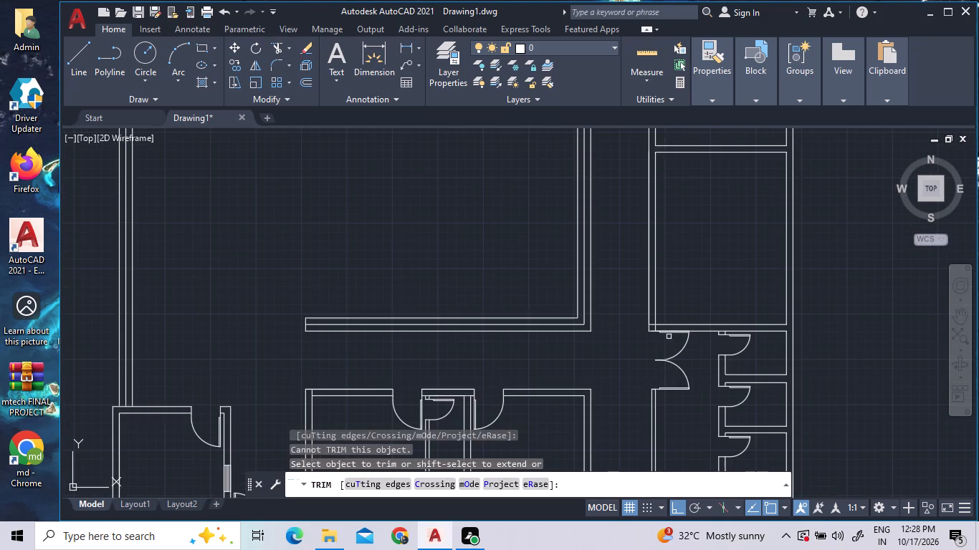
{"action": "scroll", "coordinate": [669, 337], "scroll_direction": "up", "scroll_amount": 5}
{"action": "left_click", "coordinate": [613, 310]}
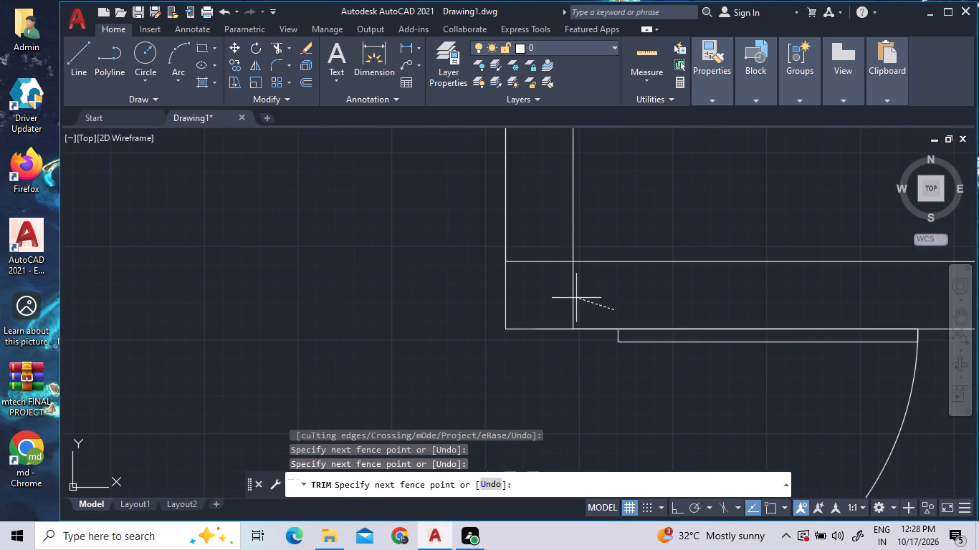
{"action": "left_click", "coordinate": [544, 254]}
{"action": "scroll", "coordinate": [641, 366], "scroll_direction": "down", "scroll_amount": 3}
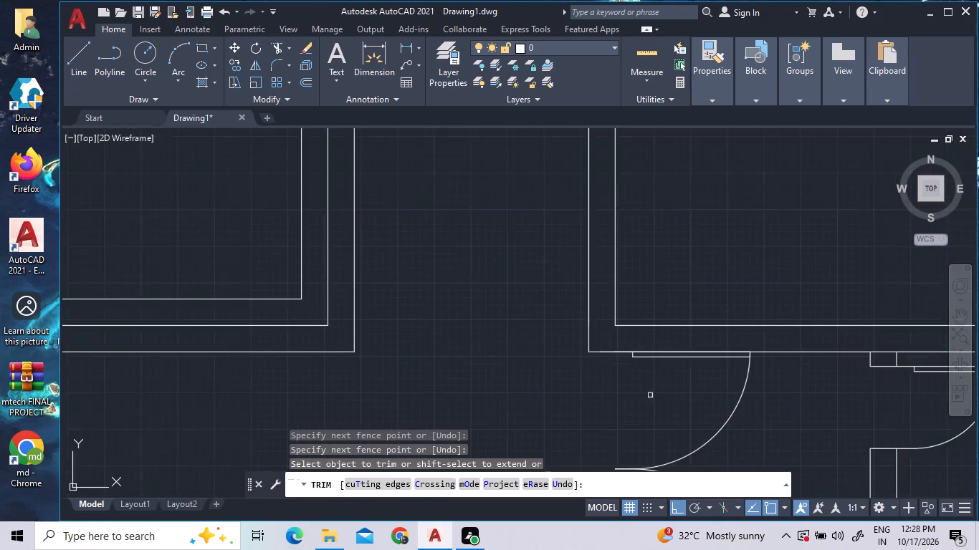
{"action": "scroll", "coordinate": [651, 397], "scroll_direction": "down", "scroll_amount": 4}
Trim the outer west wall line where it crosses the corridor between the upper east room and the northeast room.
{"action": "scroll", "coordinate": [662, 216], "scroll_direction": "up", "scroll_amount": 1}
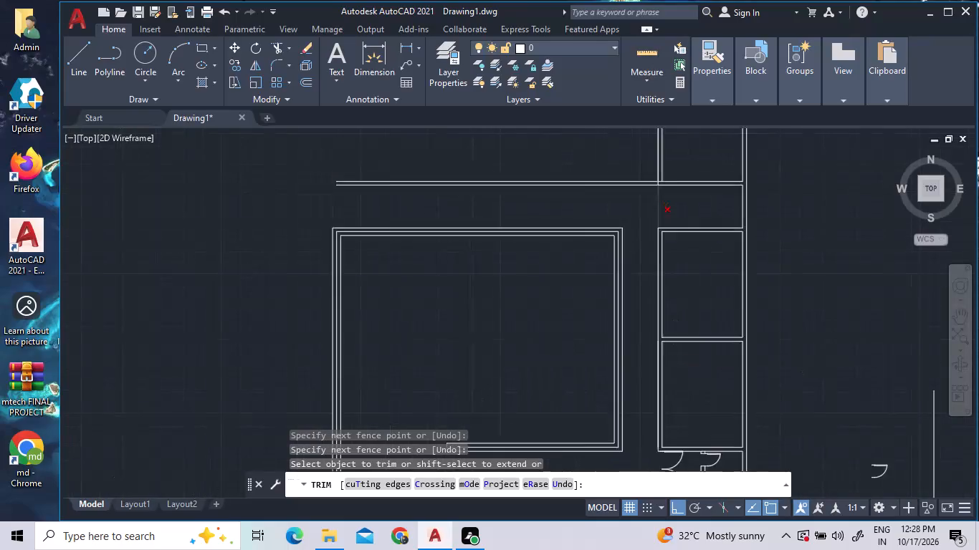
{"action": "scroll", "coordinate": [662, 216], "scroll_direction": "up", "scroll_amount": 3}
{"action": "scroll", "coordinate": [668, 271], "scroll_direction": "down", "scroll_amount": 2}
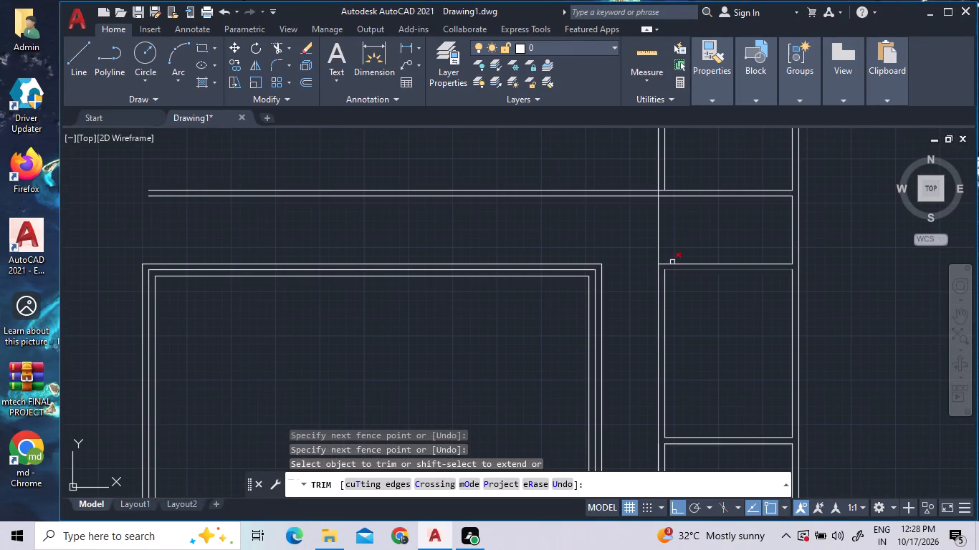
{"action": "left_click", "coordinate": [664, 231]}
{"action": "left_click", "coordinate": [646, 228]}
Trim the line segments inside the junction of the northeast room's west wall and the corridor's north wall.
{"action": "scroll", "coordinate": [654, 183], "scroll_direction": "up", "scroll_amount": 2}
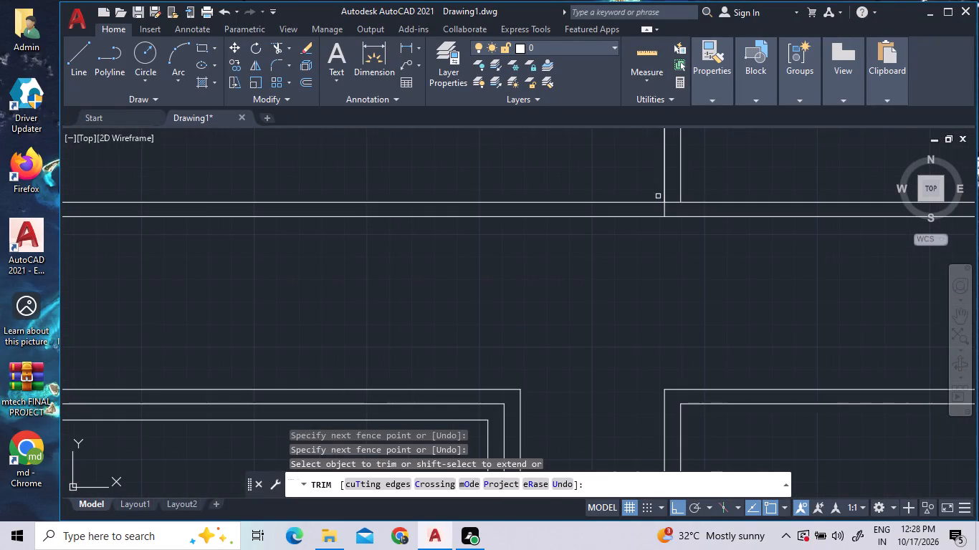
{"action": "left_click", "coordinate": [670, 201]}
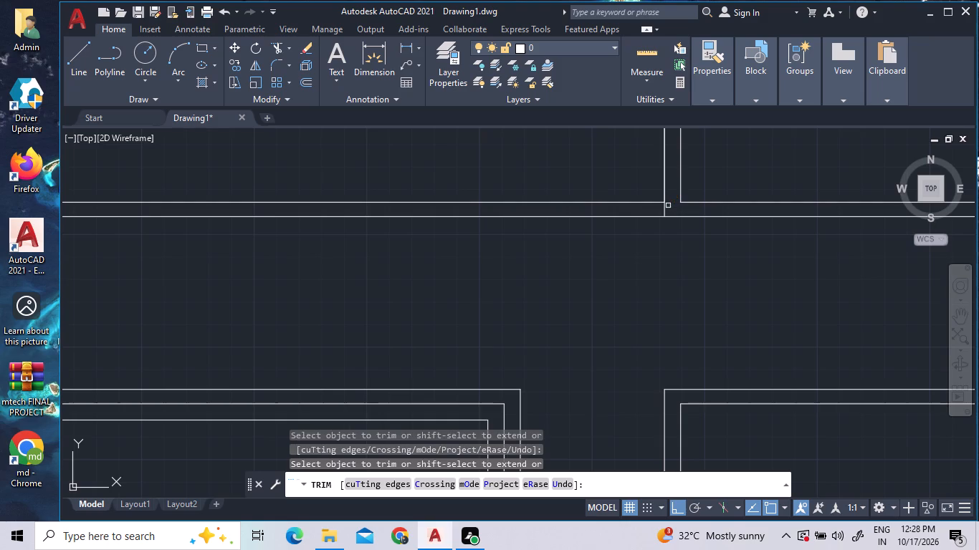
{"action": "left_click", "coordinate": [664, 206]}
{"action": "scroll", "coordinate": [668, 281], "scroll_direction": "down", "scroll_amount": 4}
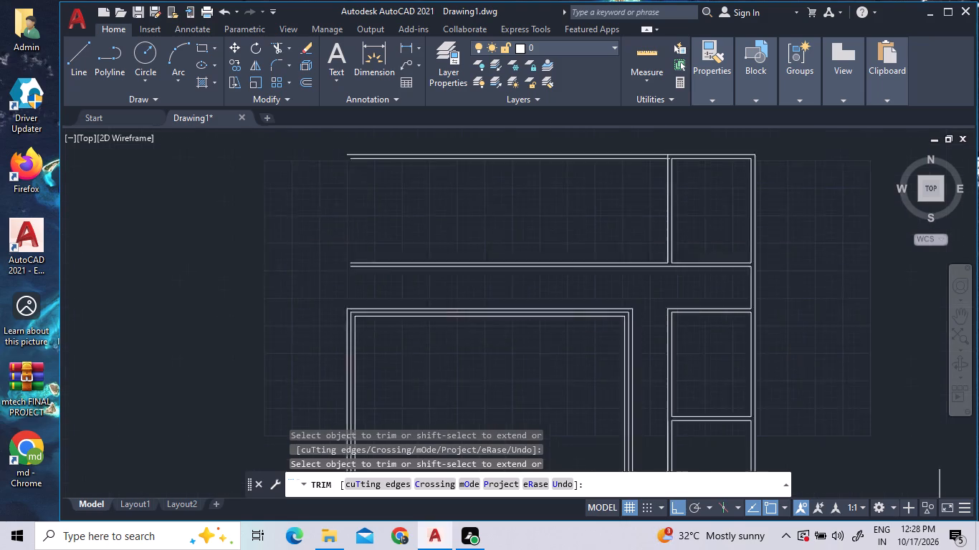
Trim the line stubs where the northeast room's west wall meets the north wall.
{"action": "scroll", "coordinate": [672, 200], "scroll_direction": "up", "scroll_amount": 5}
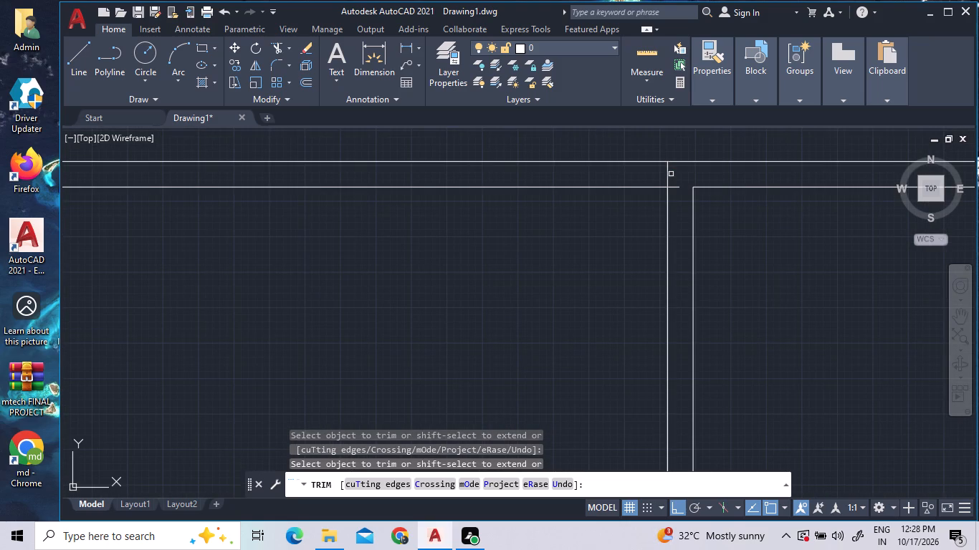
{"action": "left_click", "coordinate": [669, 174]}
{"action": "left_click", "coordinate": [675, 186]}
{"action": "right_click", "coordinate": [722, 218]}
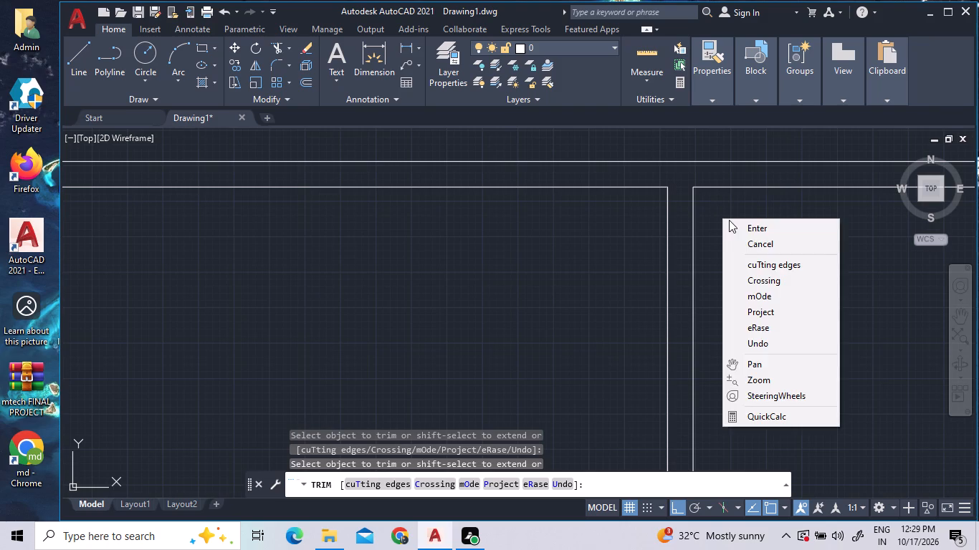
{"action": "left_click", "coordinate": [734, 224]}
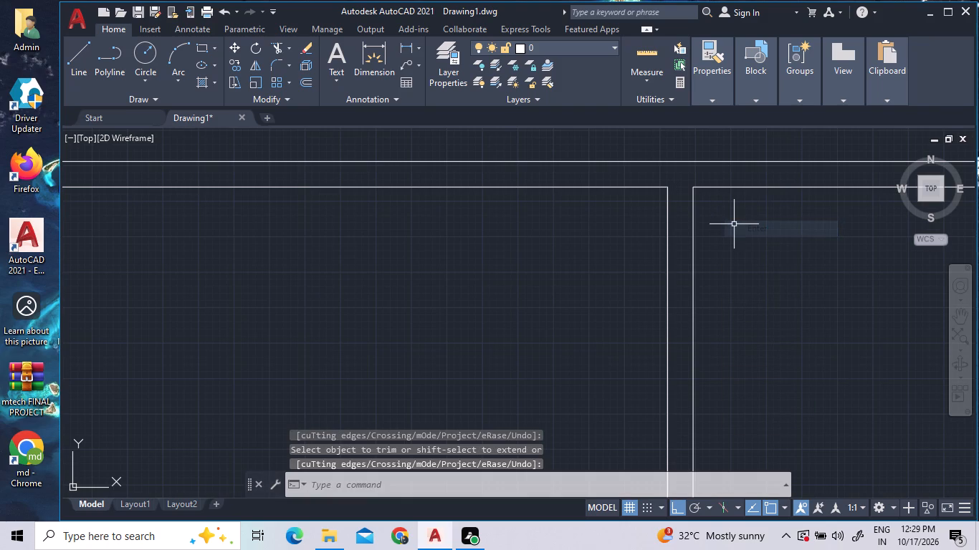
Start an Offset with a distance of 15'.
{"action": "scroll", "coordinate": [710, 152], "scroll_direction": "down", "scroll_amount": 2}
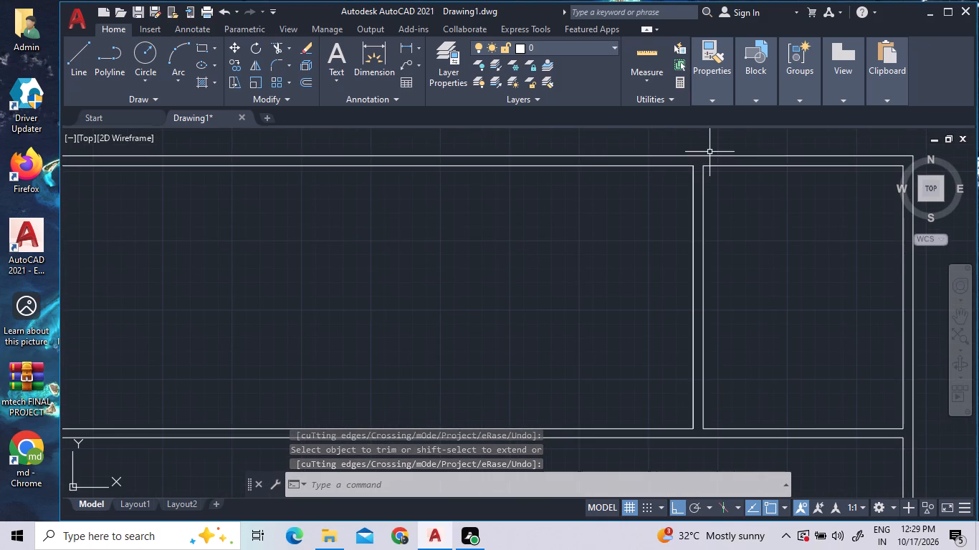
{"action": "scroll", "coordinate": [703, 213], "scroll_direction": "down", "scroll_amount": 2}
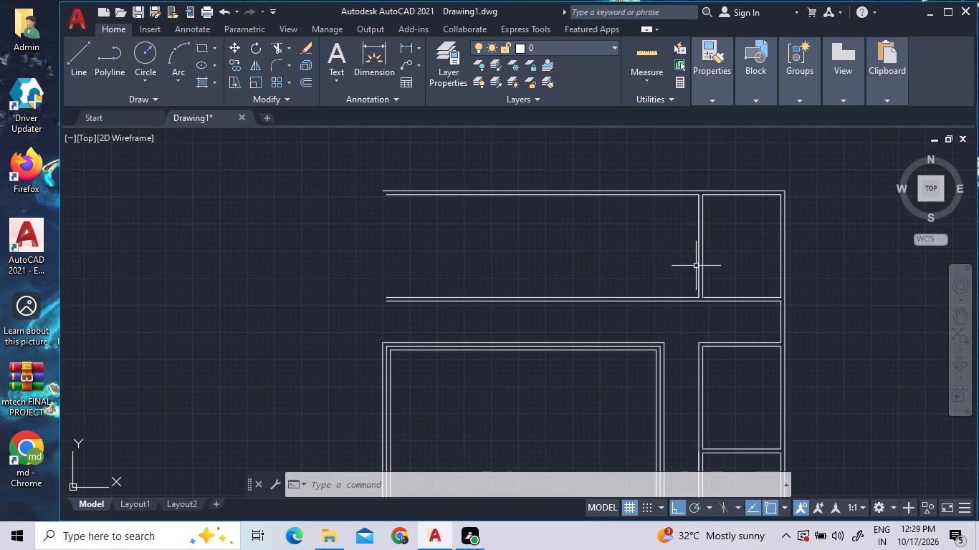
{"action": "scroll", "coordinate": [704, 260], "scroll_direction": "up", "scroll_amount": 2}
{"action": "scroll", "coordinate": [704, 256], "scroll_direction": "down", "scroll_amount": 2}
{"action": "scroll", "coordinate": [717, 211], "scroll_direction": "up", "scroll_amount": 2}
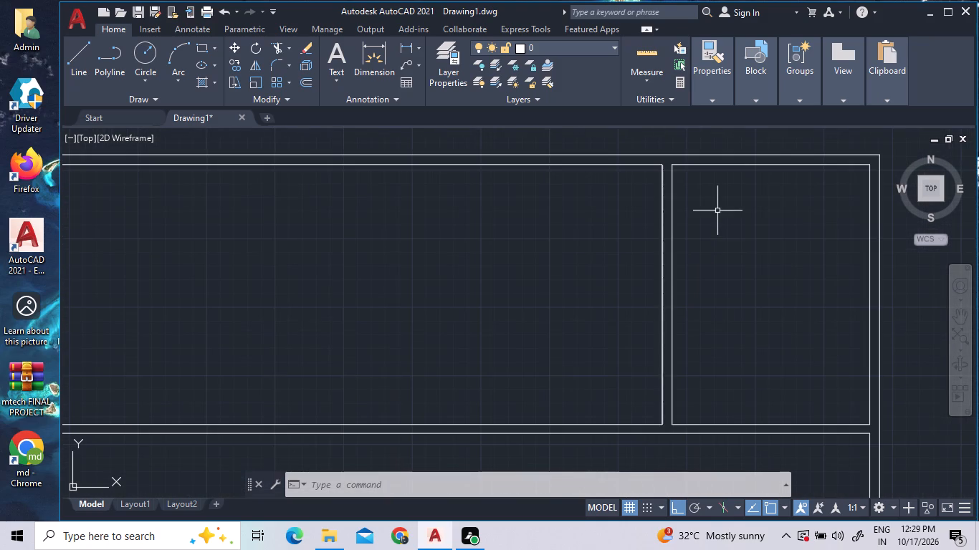
{"action": "left_click", "coordinate": [308, 80]}
{"action": "type", "text": "15"}
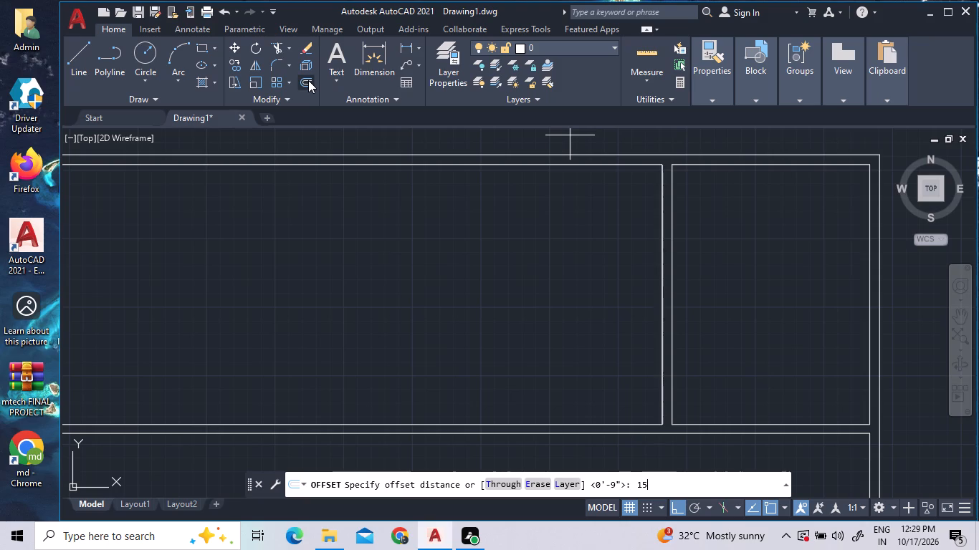
{"action": "key", "text": "apostrophe"}
{"action": "key", "text": "Return"}
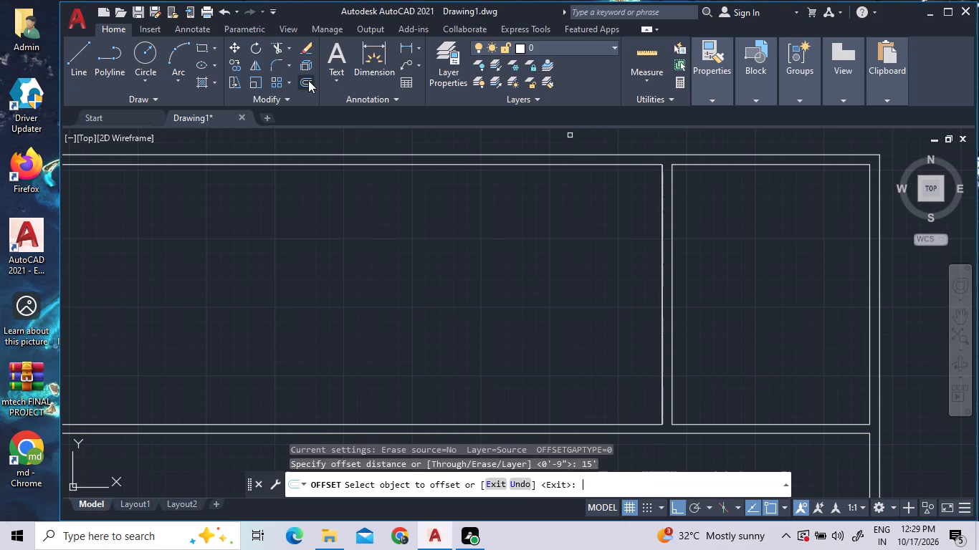
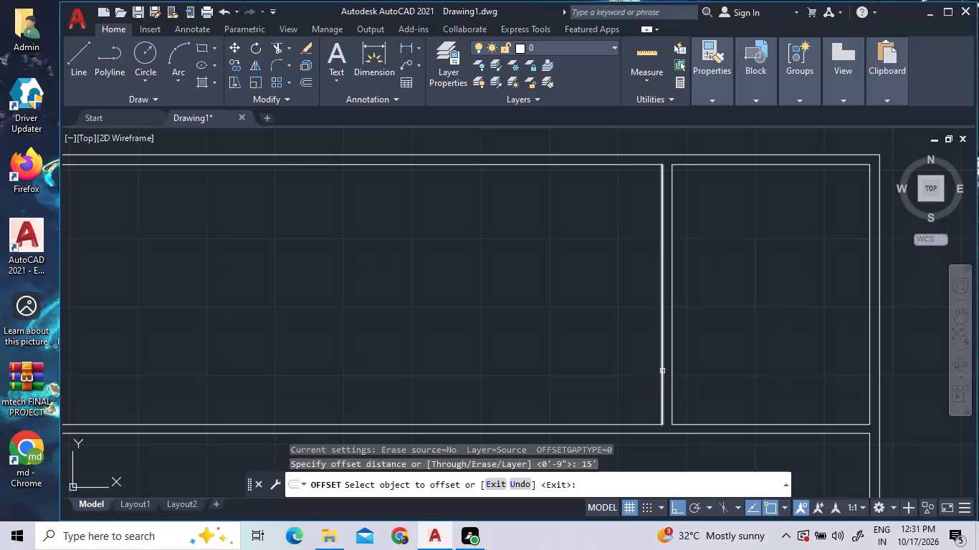
Offset the west wall line of the northeast room 15' to the west to set the adjoining room's width.
{"action": "left_click", "coordinate": [663, 371]}
{"action": "left_click", "coordinate": [630, 372]}
{"action": "right_click", "coordinate": [630, 372]}
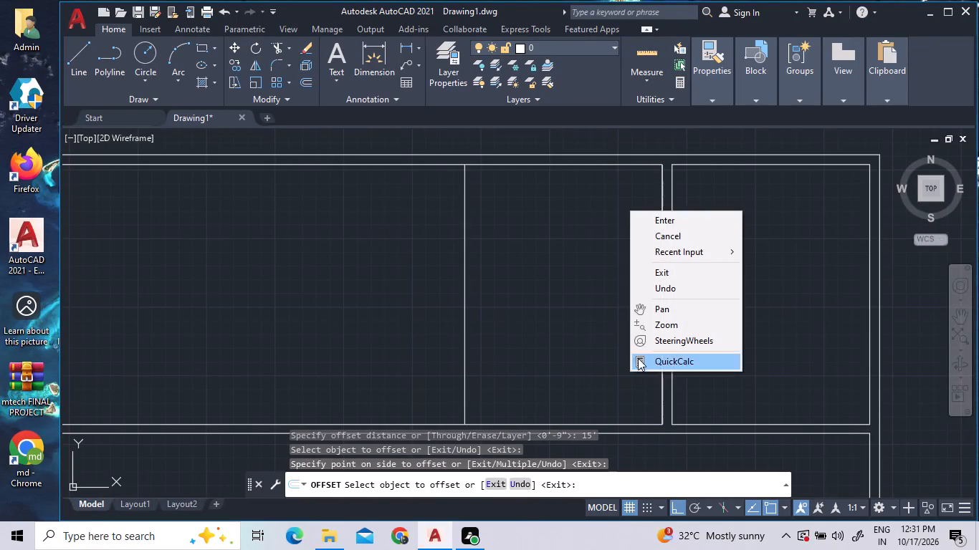
{"action": "left_click", "coordinate": [654, 218]}
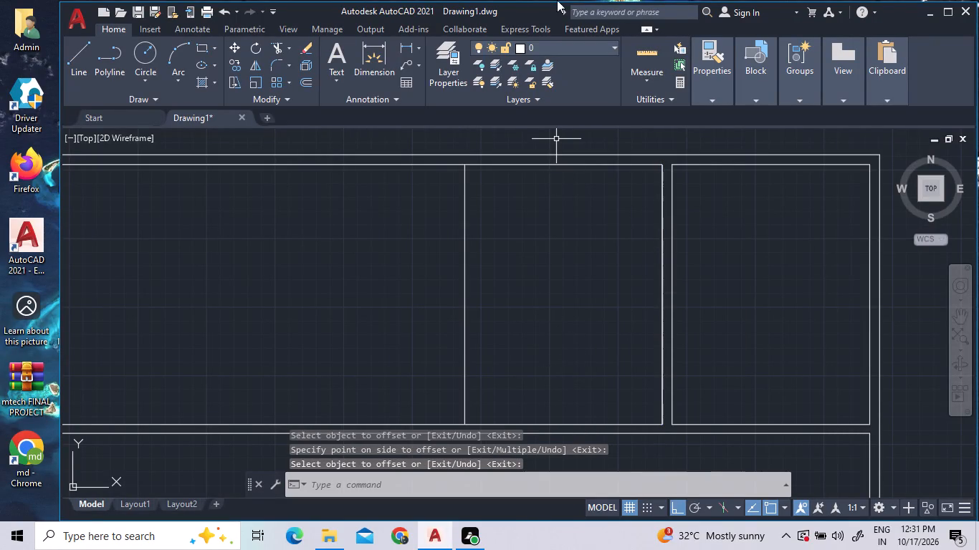
Offset the new room's west line 9" to the west to form the partition wall thickness.
{"action": "left_click", "coordinate": [307, 79]}
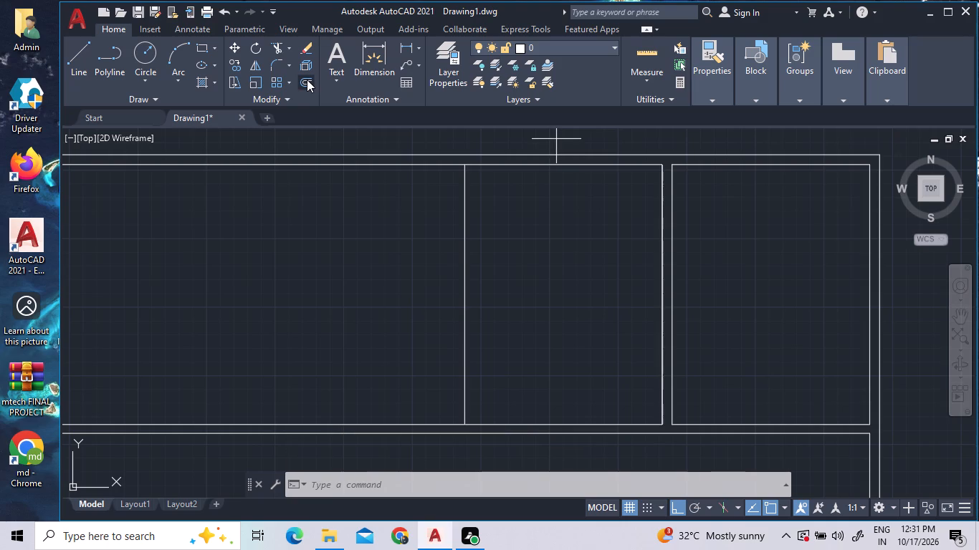
{"action": "type", "text": "9\""}
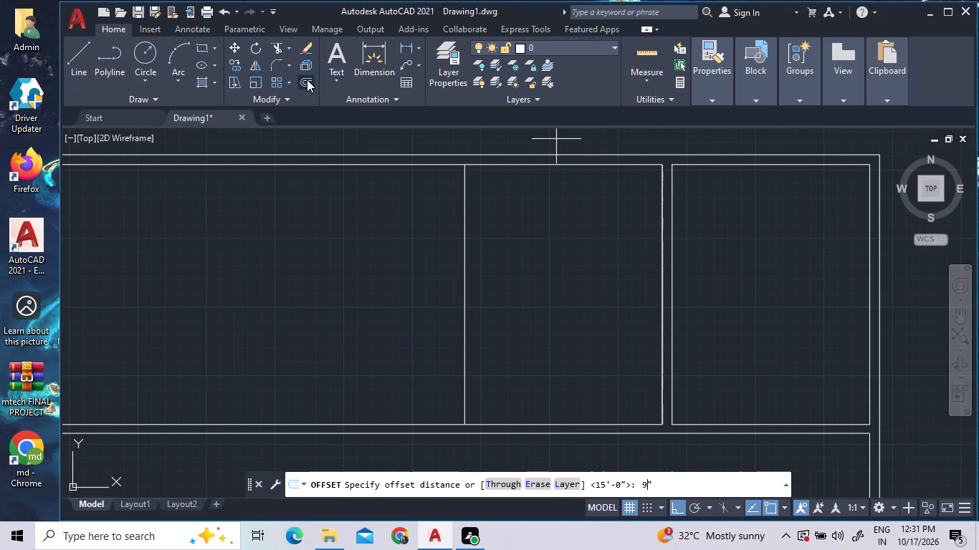
{"action": "key", "text": "Return"}
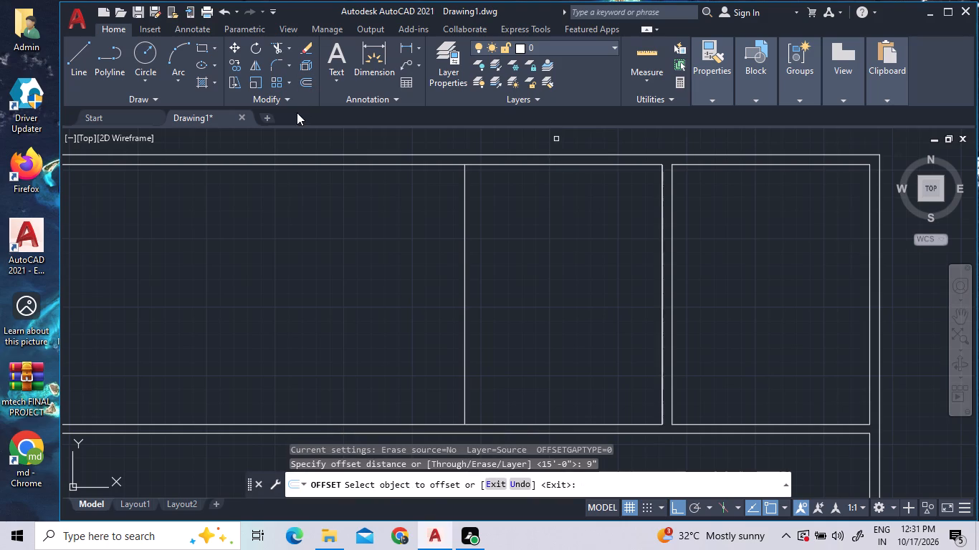
{"action": "left_click", "coordinate": [464, 256]}
{"action": "left_click", "coordinate": [439, 254]}
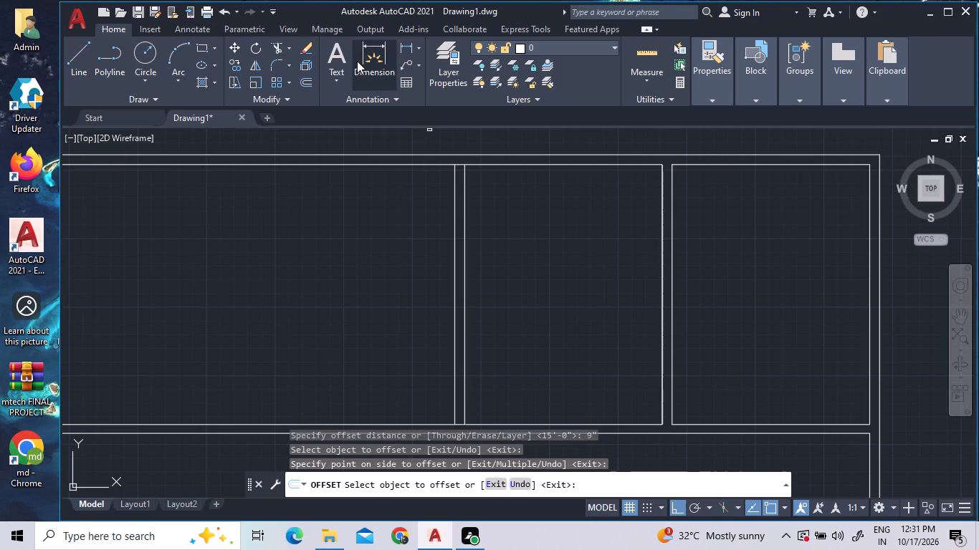
Offset the partition's west line 15'9" to the west to mark the next room along the north wall.
{"action": "left_click", "coordinate": [311, 80]}
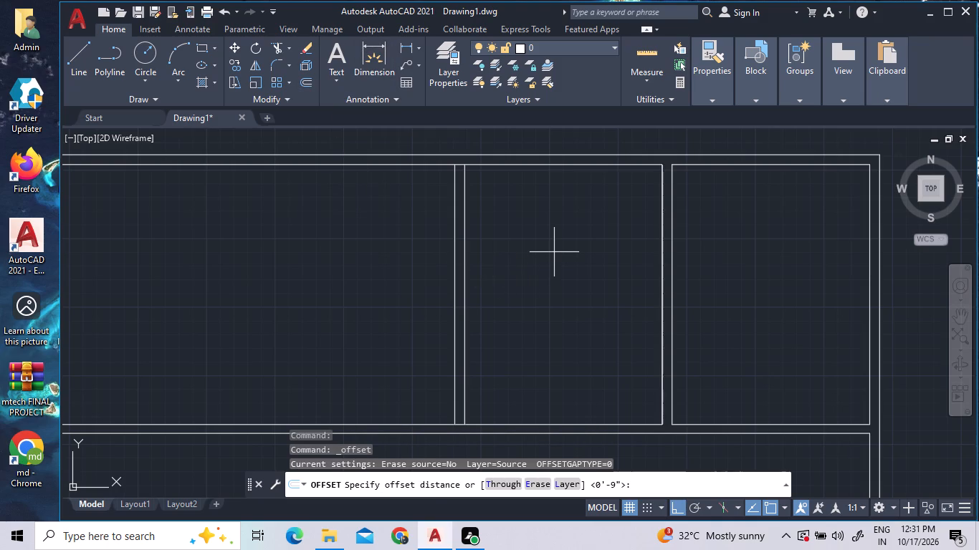
{"action": "type", "text": "15'9"}
{"action": "key", "text": "shift+quotedbl"}
{"action": "key", "text": "Return"}
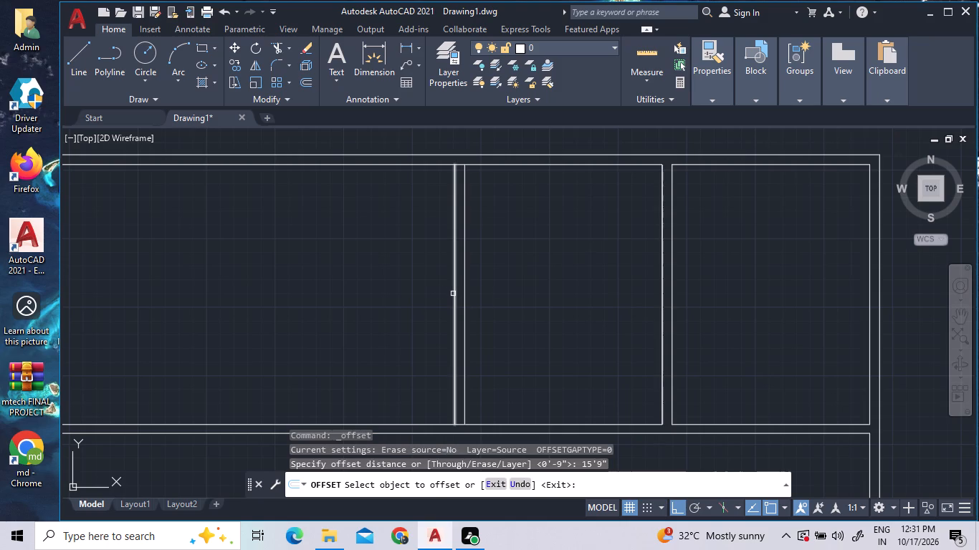
{"action": "double_click", "coordinate": [453, 294]}
{"action": "double_click", "coordinate": [377, 294]}
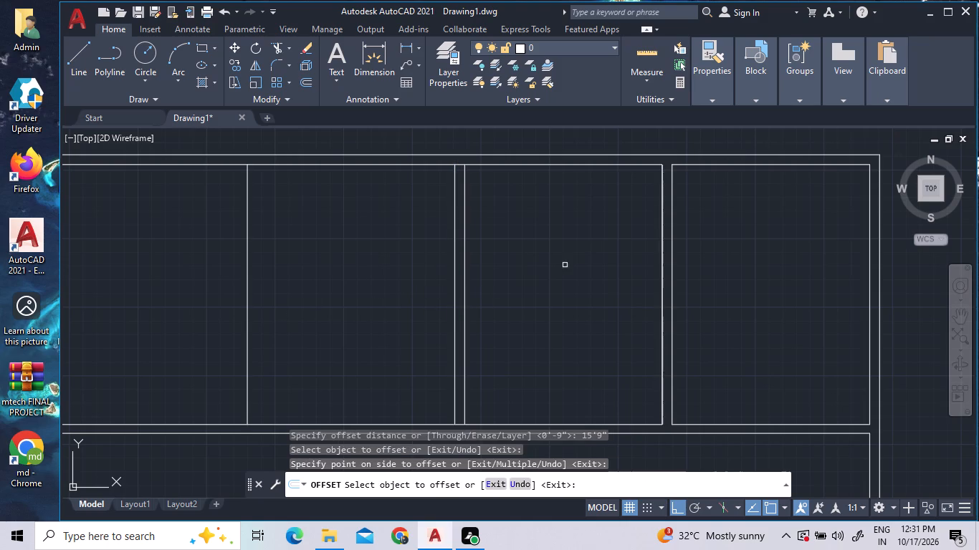
Repeat the 15'9" offset westward from each new line until five more partition lines are laid out.
{"action": "scroll", "coordinate": [826, 121], "scroll_direction": "down", "scroll_amount": 5}
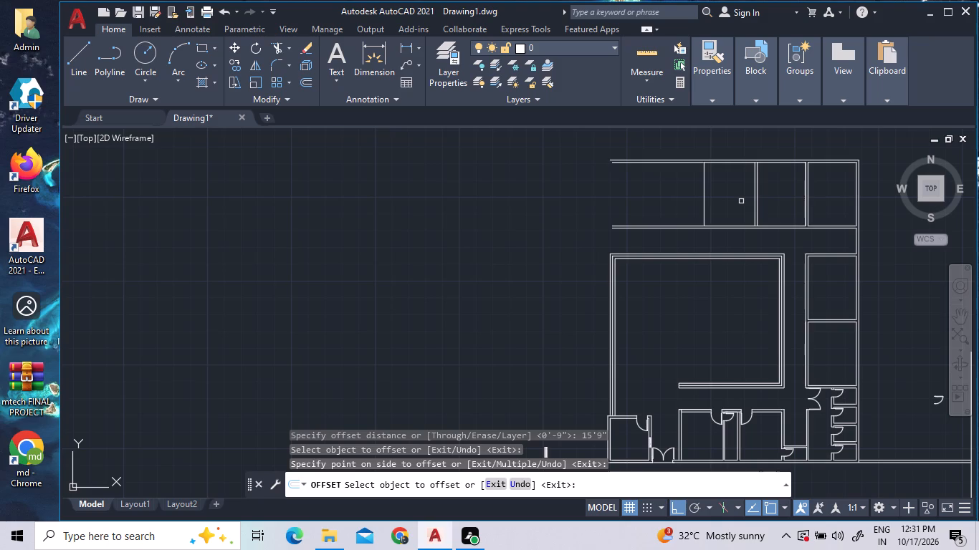
{"action": "left_click", "coordinate": [704, 190]}
{"action": "left_click", "coordinate": [673, 193]}
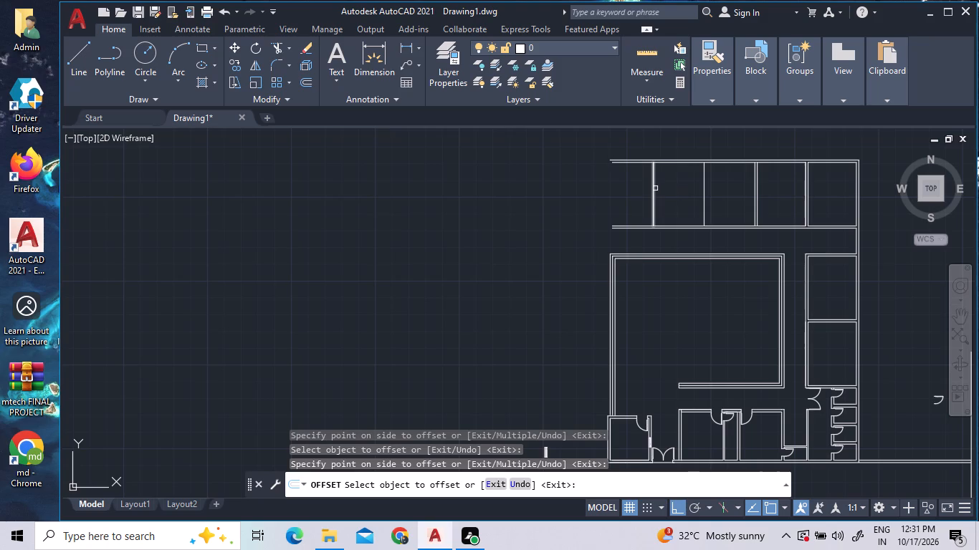
{"action": "double_click", "coordinate": [654, 189]}
{"action": "double_click", "coordinate": [566, 180]}
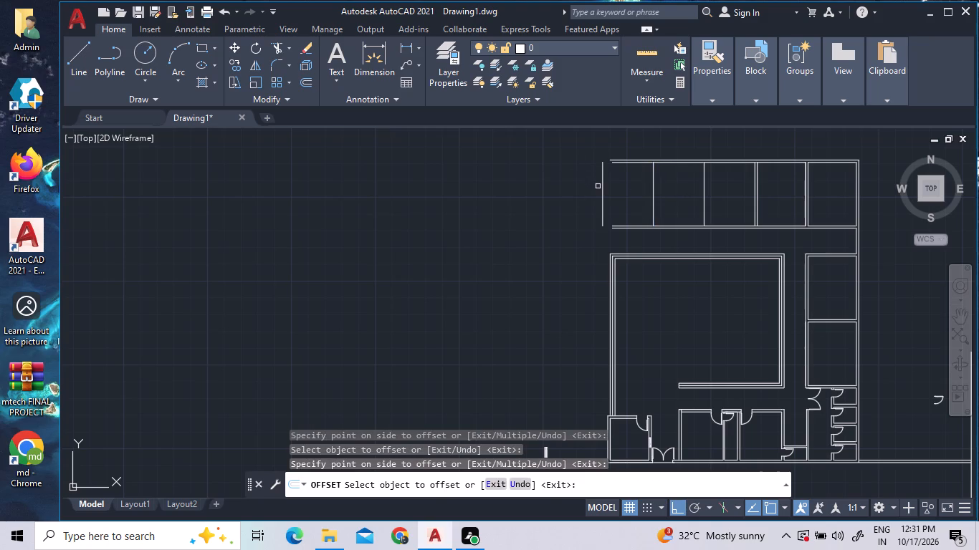
{"action": "left_click", "coordinate": [603, 190]}
{"action": "left_click", "coordinate": [553, 183]}
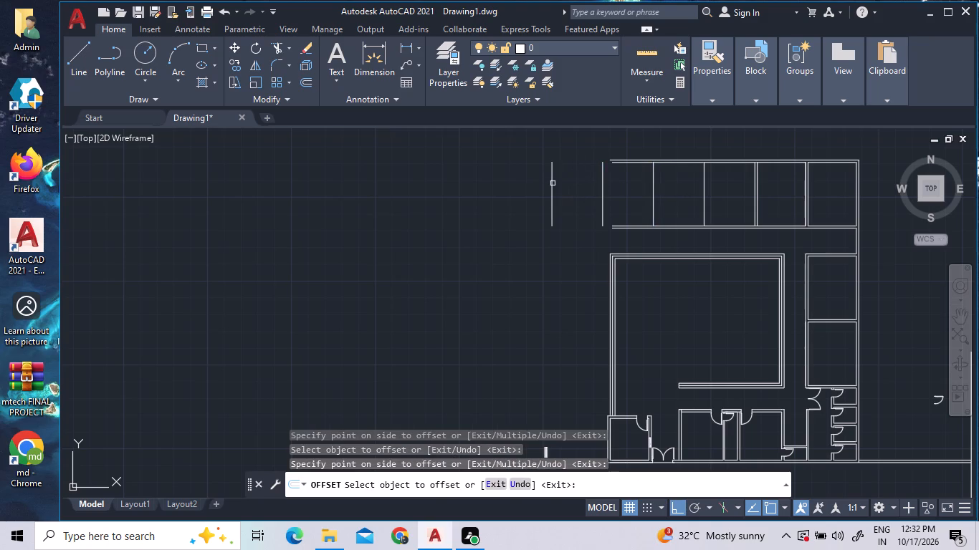
{"action": "left_click", "coordinate": [553, 183]}
{"action": "double_click", "coordinate": [482, 179]}
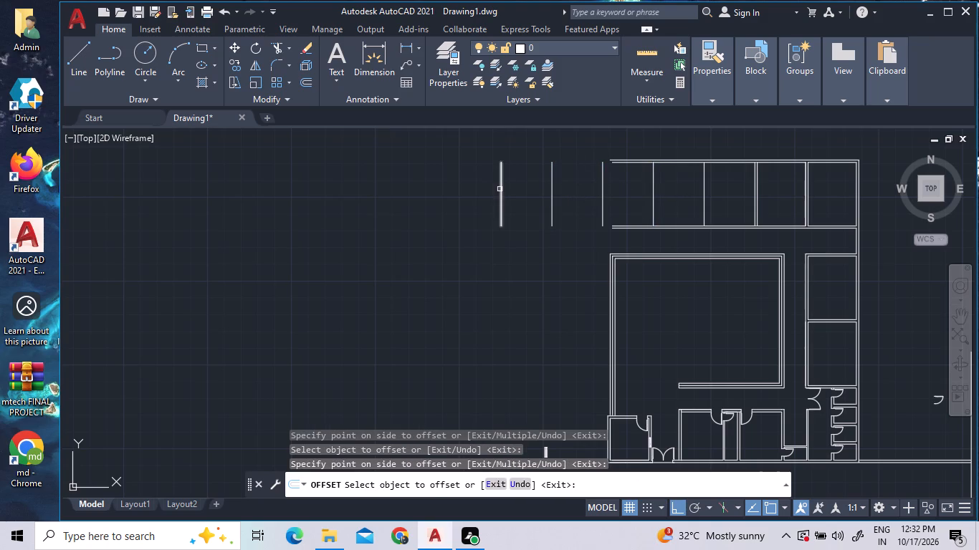
{"action": "double_click", "coordinate": [500, 189]}
{"action": "left_click", "coordinate": [485, 184]}
Offset the three westernmost partition lines 9" to the east to give them wall thickness.
{"action": "left_click", "coordinate": [312, 81]}
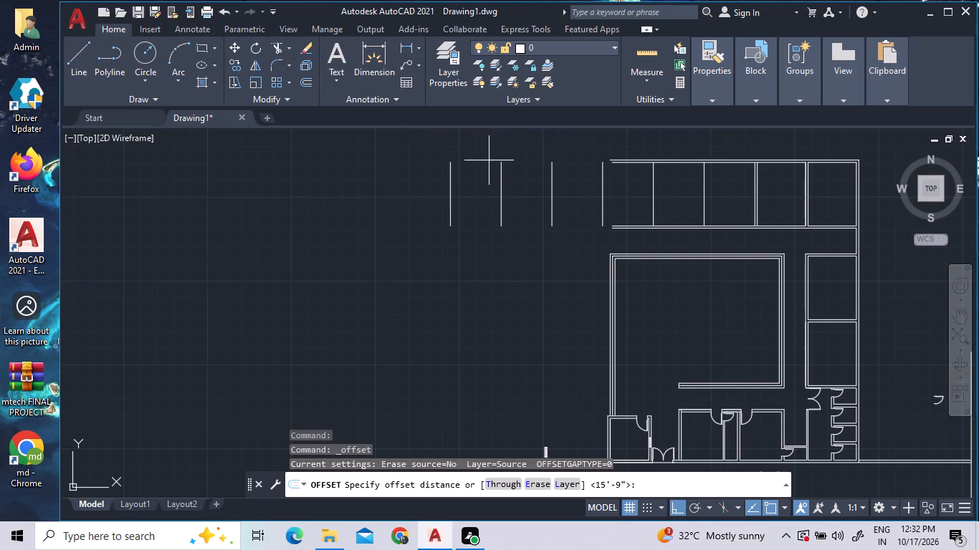
{"action": "key", "text": "9"}
{"action": "key", "text": "shift+quotedbl"}
{"action": "key", "text": "Return"}
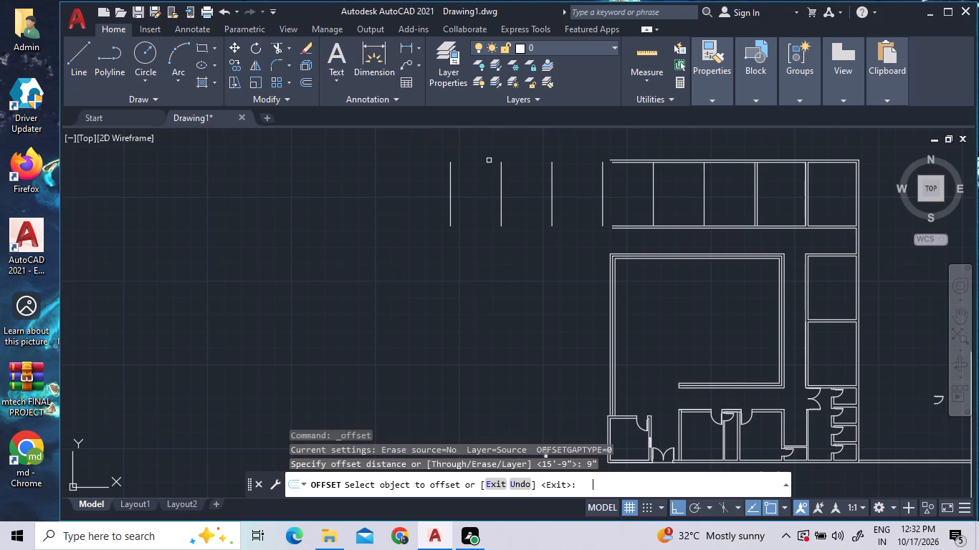
{"action": "double_click", "coordinate": [452, 185]}
{"action": "triple_click", "coordinate": [465, 188]}
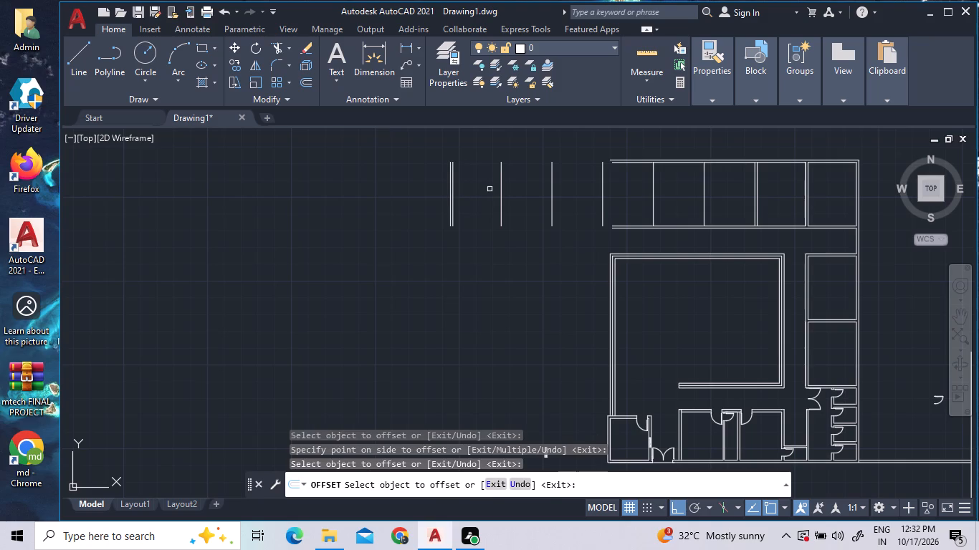
{"action": "double_click", "coordinate": [502, 193]}
{"action": "left_click", "coordinate": [535, 196]}
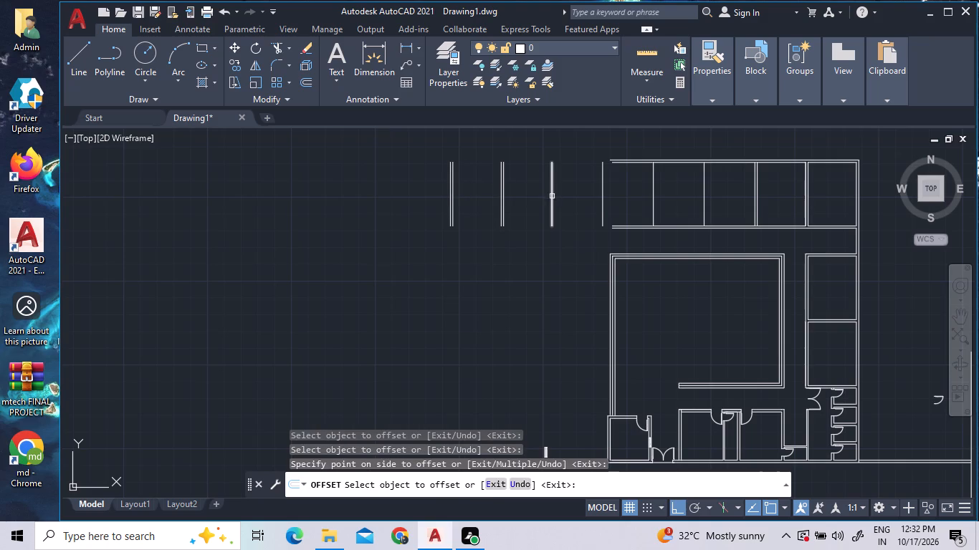
{"action": "left_click", "coordinate": [553, 198]}
{"action": "left_click", "coordinate": [563, 196]}
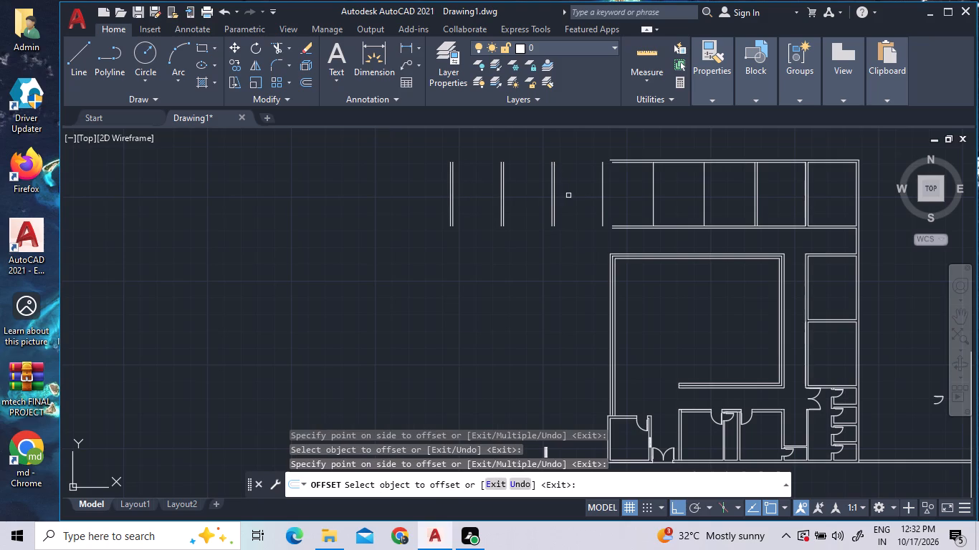
Offset the remaining three single partition lines 9" to the east to turn them into double-line walls.
{"action": "double_click", "coordinate": [604, 190]}
{"action": "left_click", "coordinate": [619, 193]}
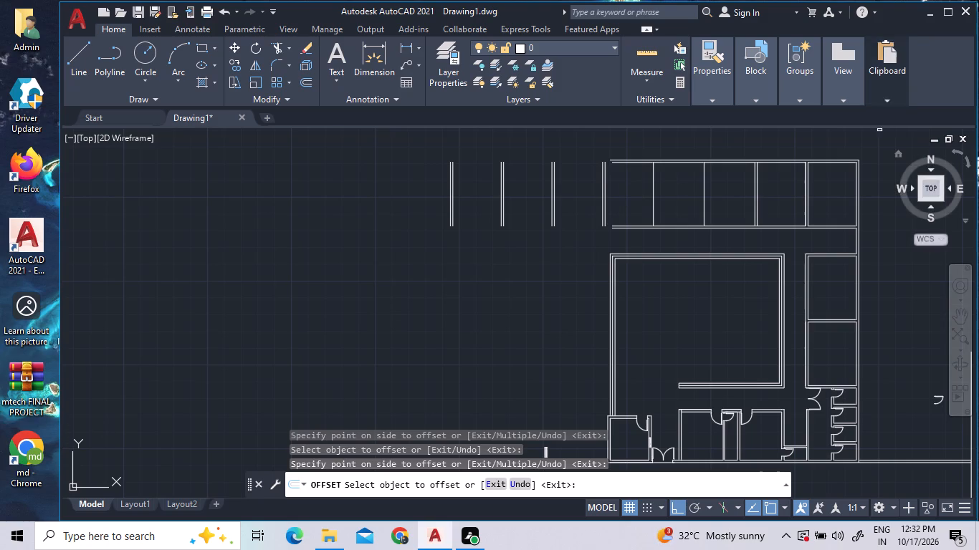
{"action": "left_click", "coordinate": [653, 198]}
{"action": "left_click", "coordinate": [679, 196]}
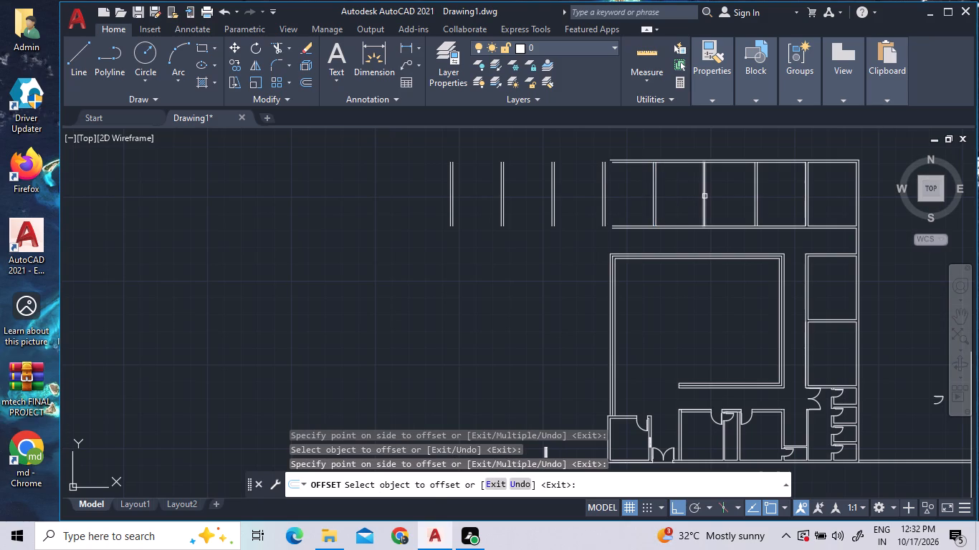
{"action": "left_click", "coordinate": [705, 196]}
{"action": "double_click", "coordinate": [734, 201]}
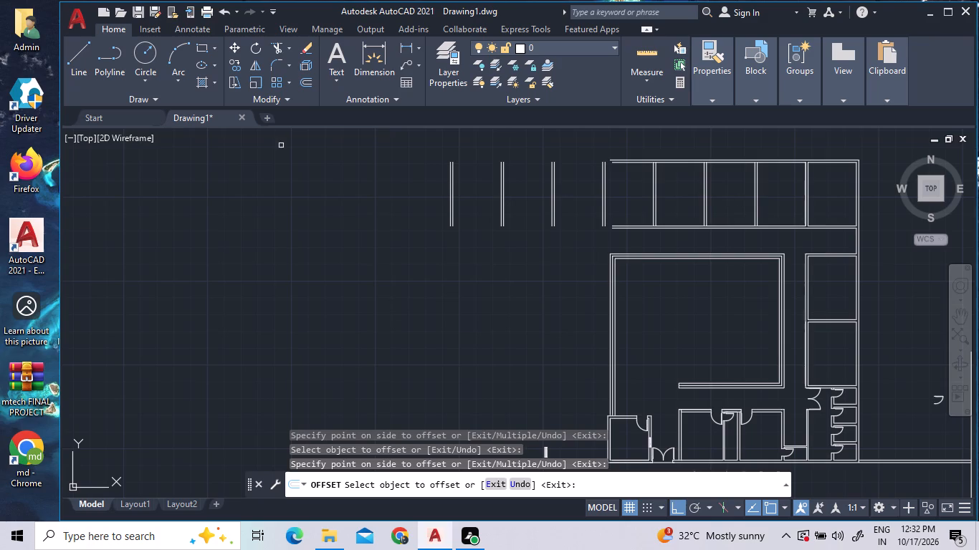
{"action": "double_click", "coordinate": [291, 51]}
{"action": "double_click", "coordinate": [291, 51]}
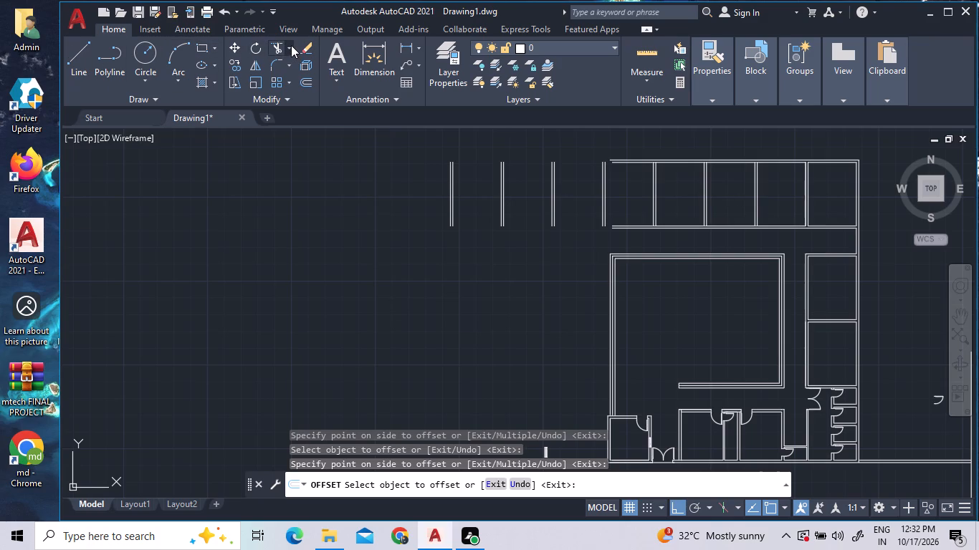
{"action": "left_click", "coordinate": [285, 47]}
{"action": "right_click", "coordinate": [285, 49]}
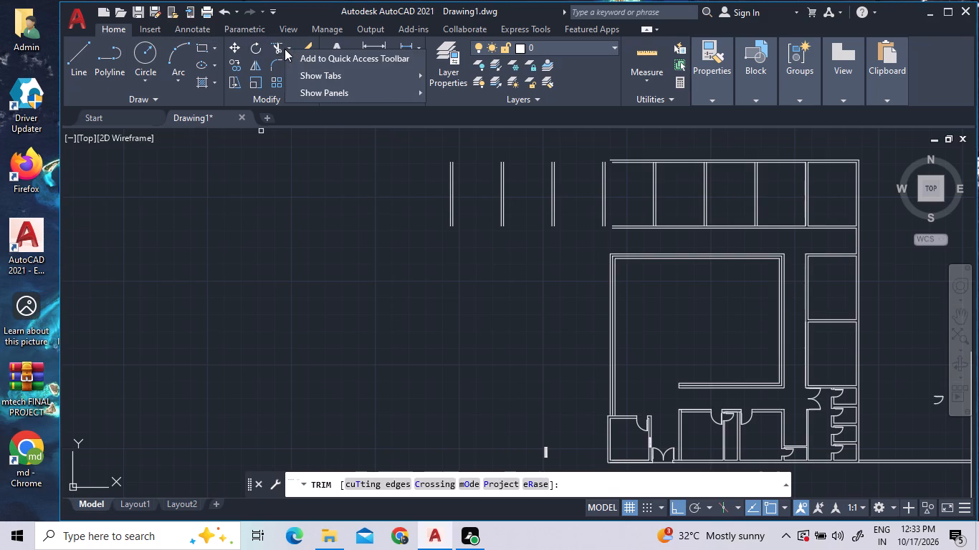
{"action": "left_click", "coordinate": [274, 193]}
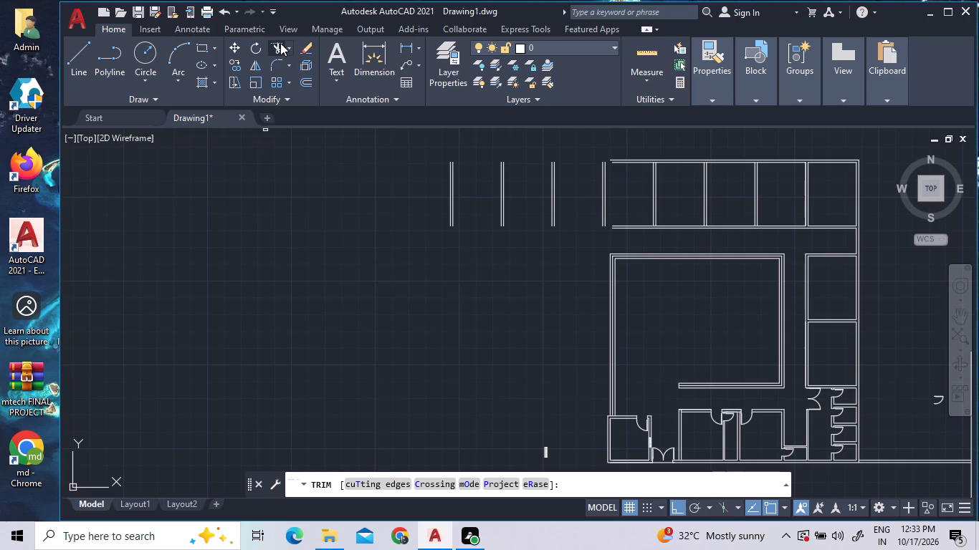
Extend the upper line of the corridor's north wall west to the second partition beyond its end.
{"action": "double_click", "coordinate": [289, 46]}
{"action": "left_click", "coordinate": [289, 46]}
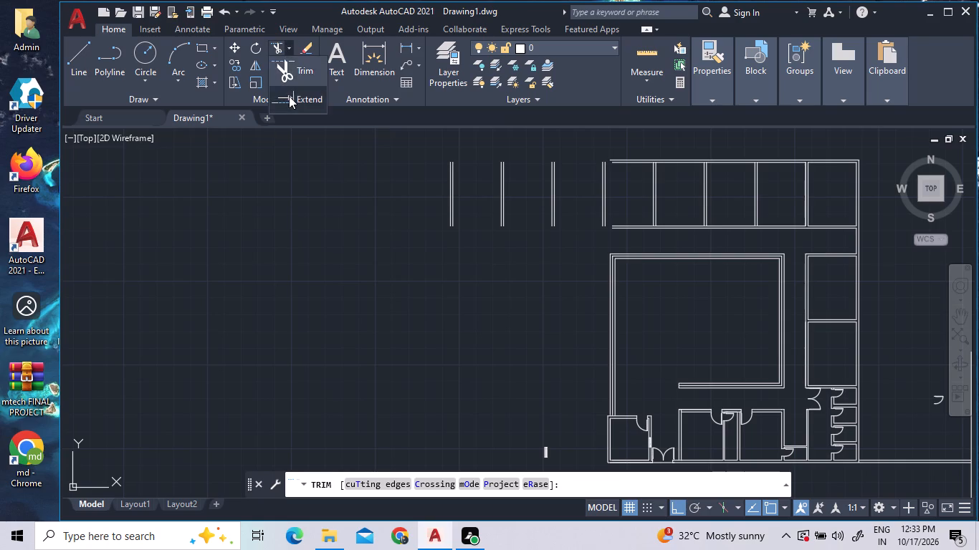
{"action": "left_click", "coordinate": [289, 96]}
{"action": "double_click", "coordinate": [654, 236]}
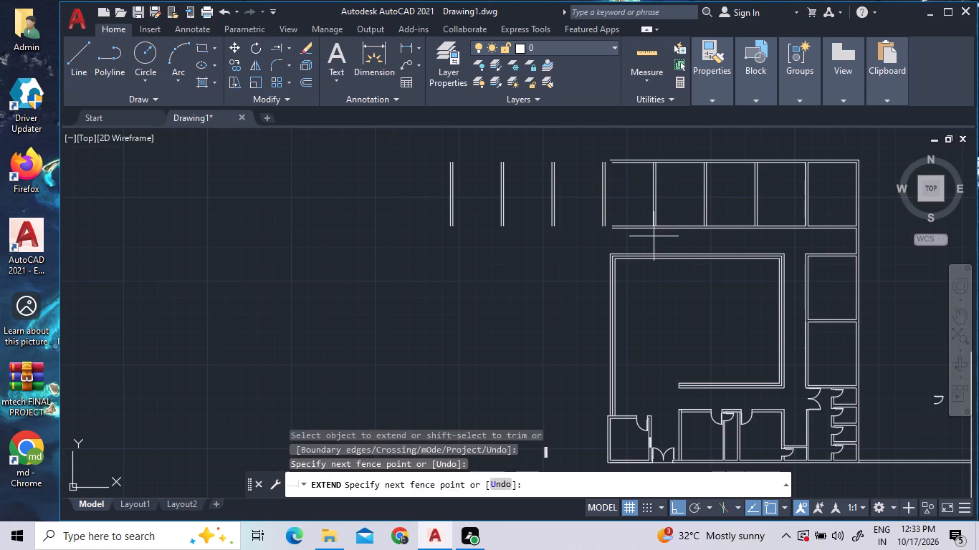
{"action": "double_click", "coordinate": [623, 188]}
{"action": "double_click", "coordinate": [625, 233]}
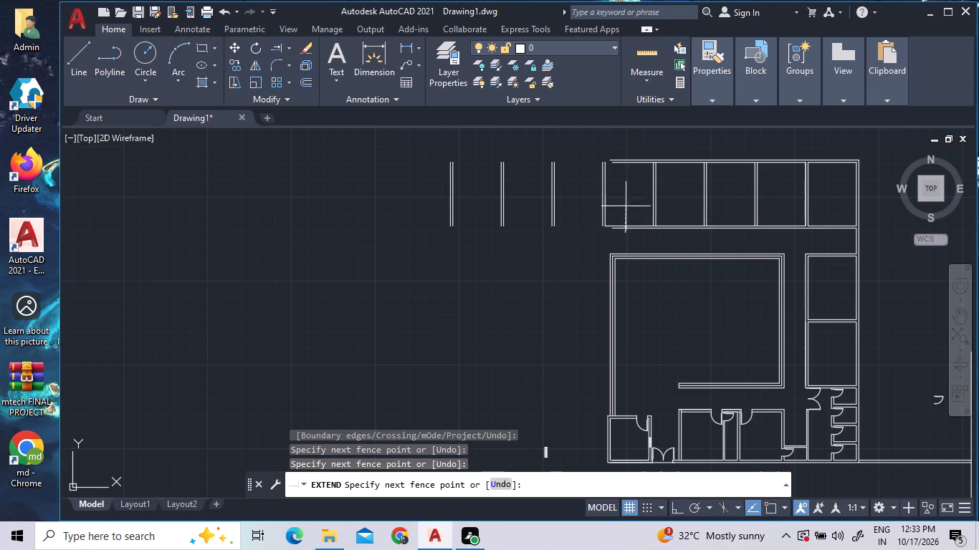
{"action": "left_click", "coordinate": [623, 187]}
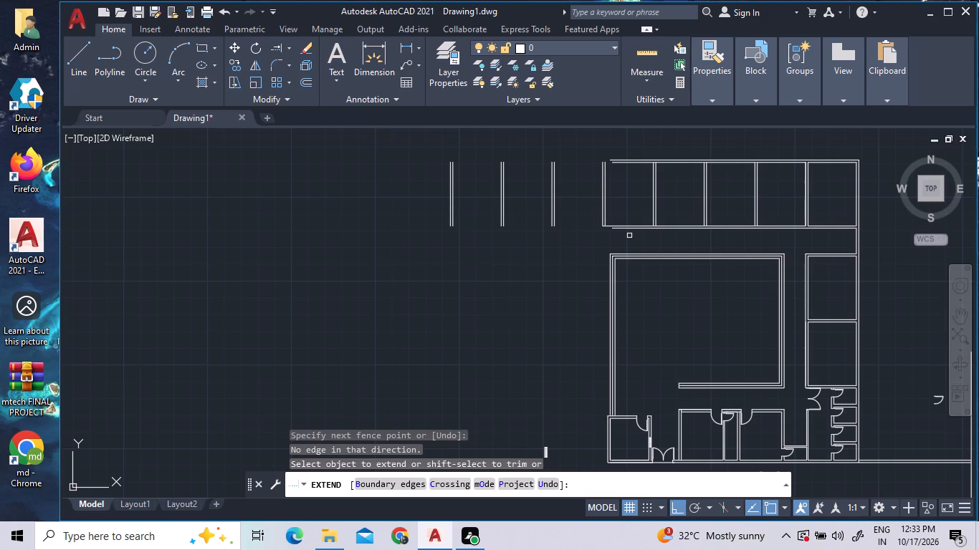
{"action": "double_click", "coordinate": [629, 236]}
{"action": "double_click", "coordinate": [619, 201]}
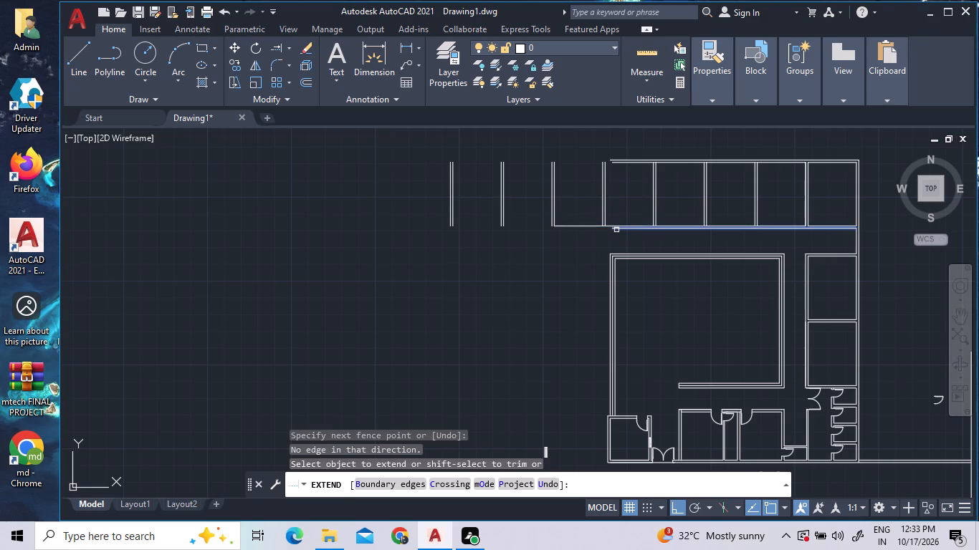
Extend the inner line of the north wall west to the first partition beyond its end.
{"action": "triple_click", "coordinate": [626, 179]}
{"action": "left_click", "coordinate": [625, 137]}
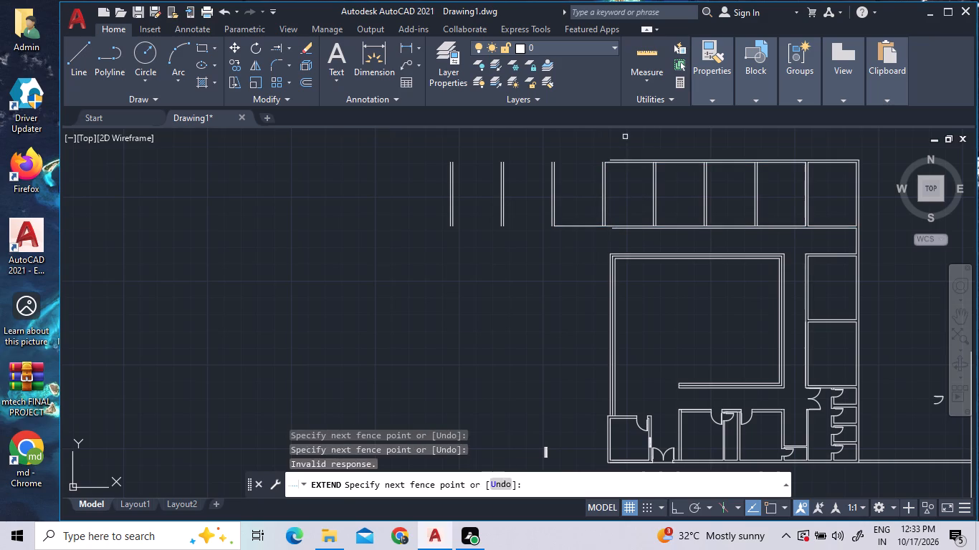
{"action": "double_click", "coordinate": [622, 169]}
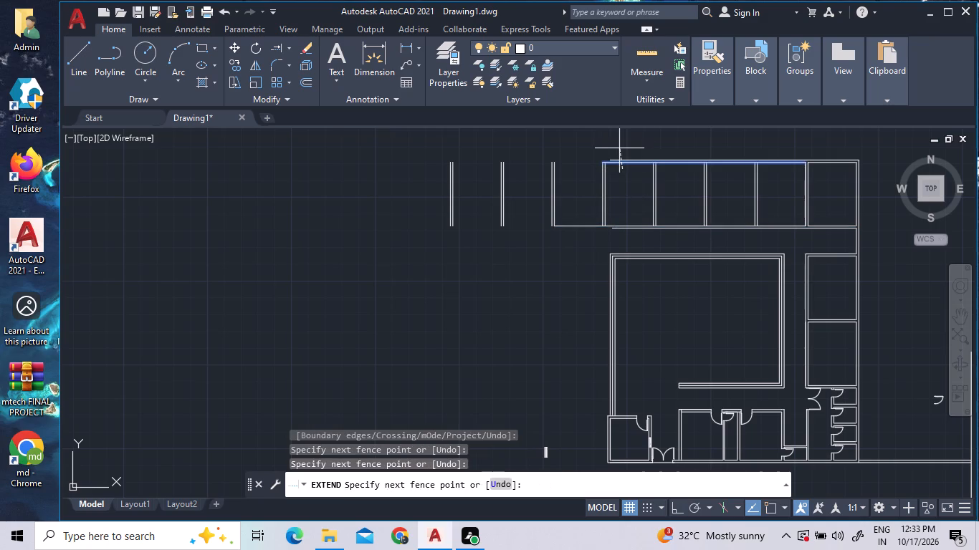
{"action": "left_click", "coordinate": [614, 145]}
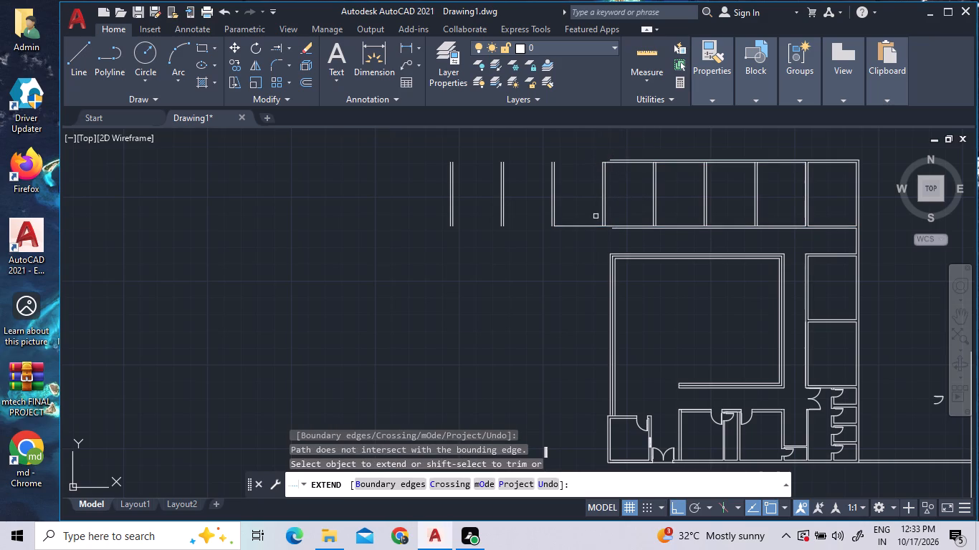
Extend the upper line of the corridor's north wall further west to the westernmost partition.
{"action": "double_click", "coordinate": [578, 227]}
{"action": "triple_click", "coordinate": [578, 225]}
{"action": "left_click", "coordinate": [578, 225]}
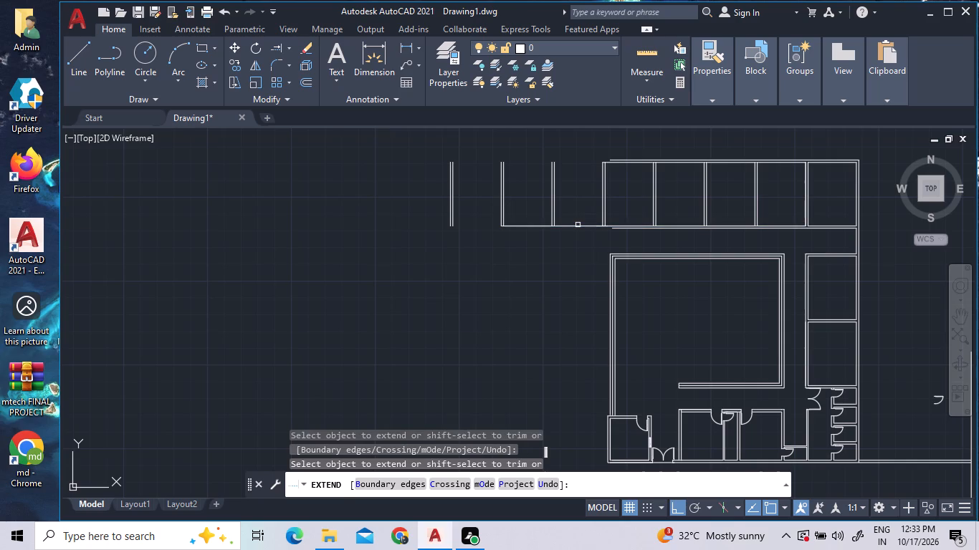
{"action": "left_click", "coordinate": [578, 225]}
{"action": "triple_click", "coordinate": [571, 224]}
{"action": "left_click", "coordinate": [571, 224]}
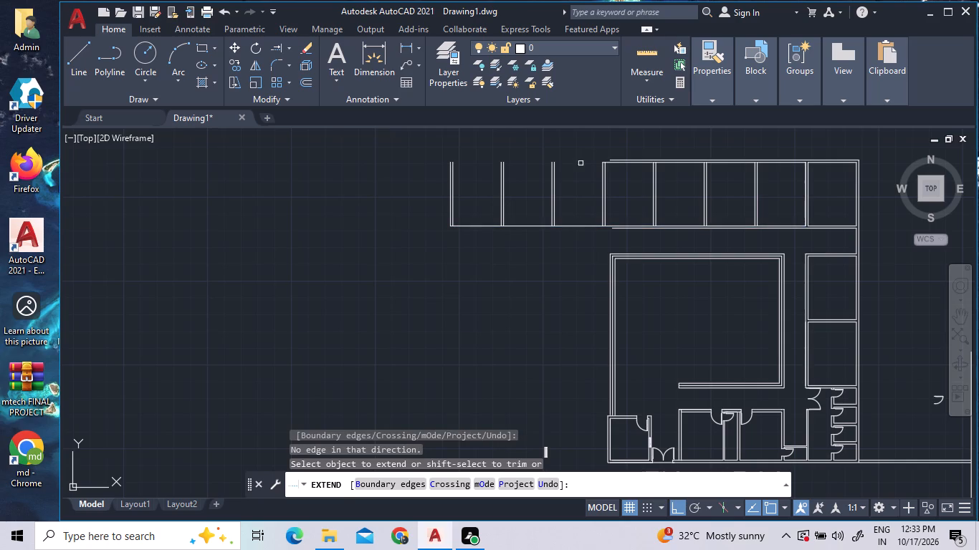
Extend the inner line of the north wall across the remaining rooms to the westernmost partition.
{"action": "left_click", "coordinate": [610, 162]}
{"action": "triple_click", "coordinate": [616, 163]}
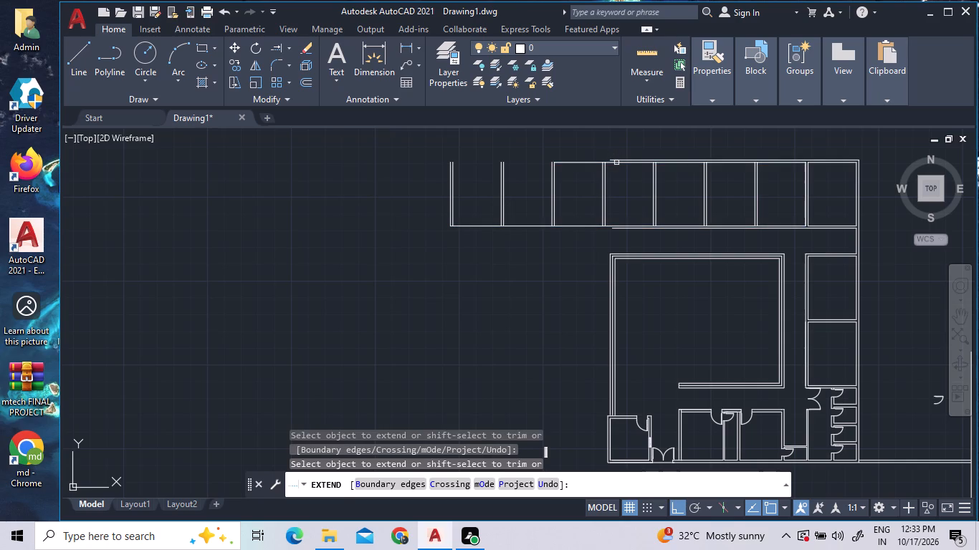
{"action": "left_click", "coordinate": [616, 163]}
{"action": "left_click", "coordinate": [580, 163]}
{"action": "triple_click", "coordinate": [580, 163]}
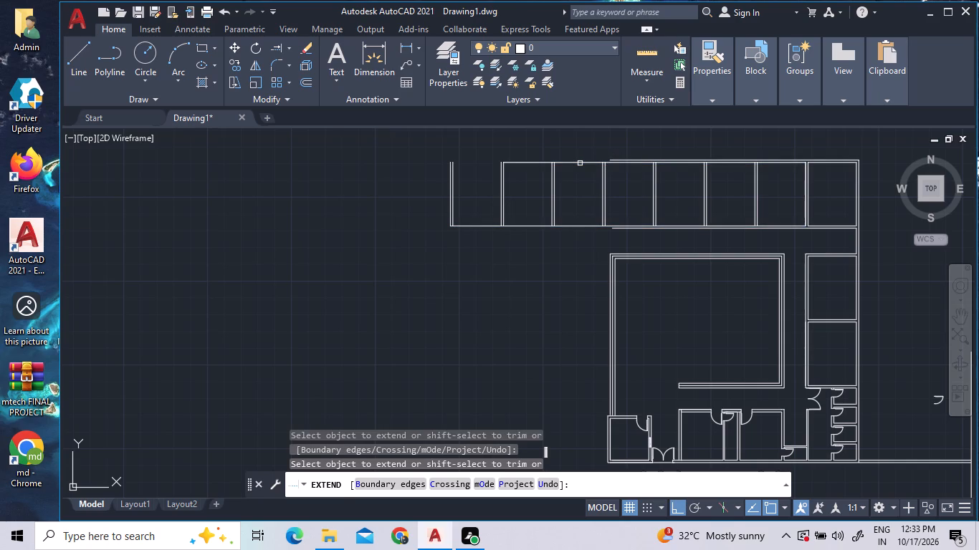
{"action": "triple_click", "coordinate": [580, 163]}
{"action": "triple_click", "coordinate": [580, 163]}
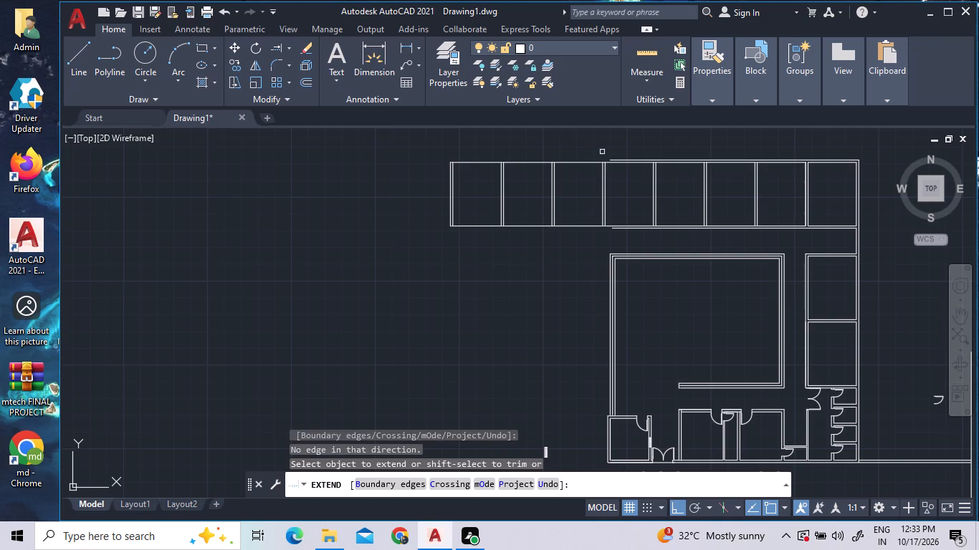
{"action": "left_click", "coordinate": [618, 158]}
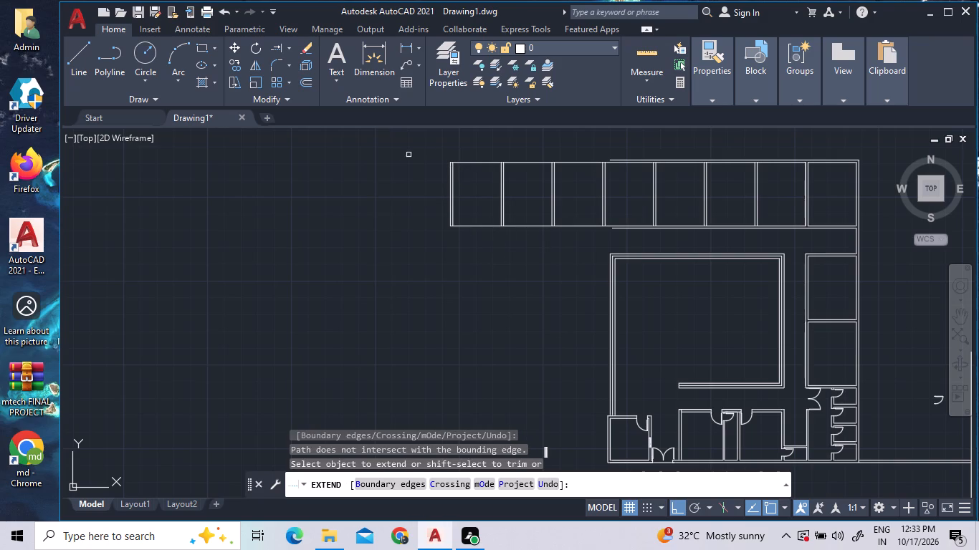
{"action": "key", "text": "Escape"}
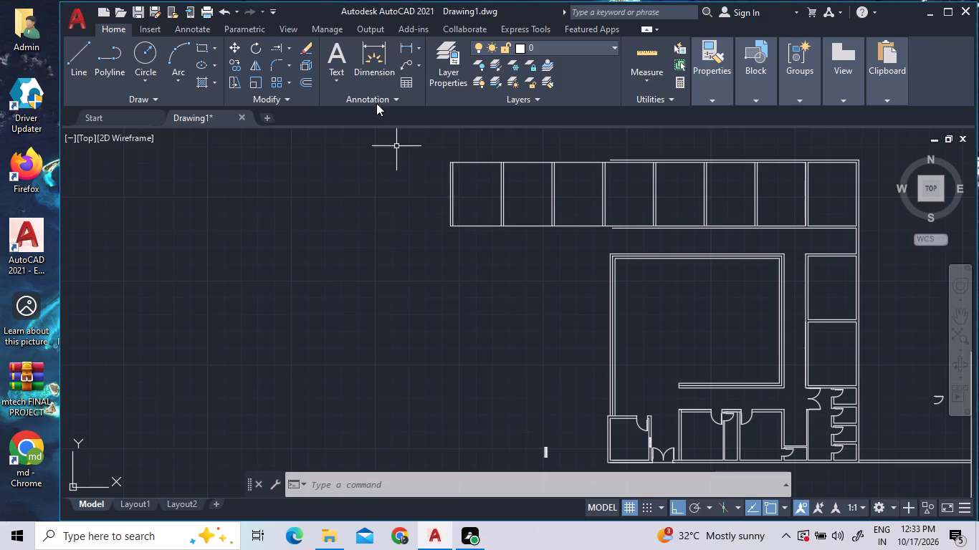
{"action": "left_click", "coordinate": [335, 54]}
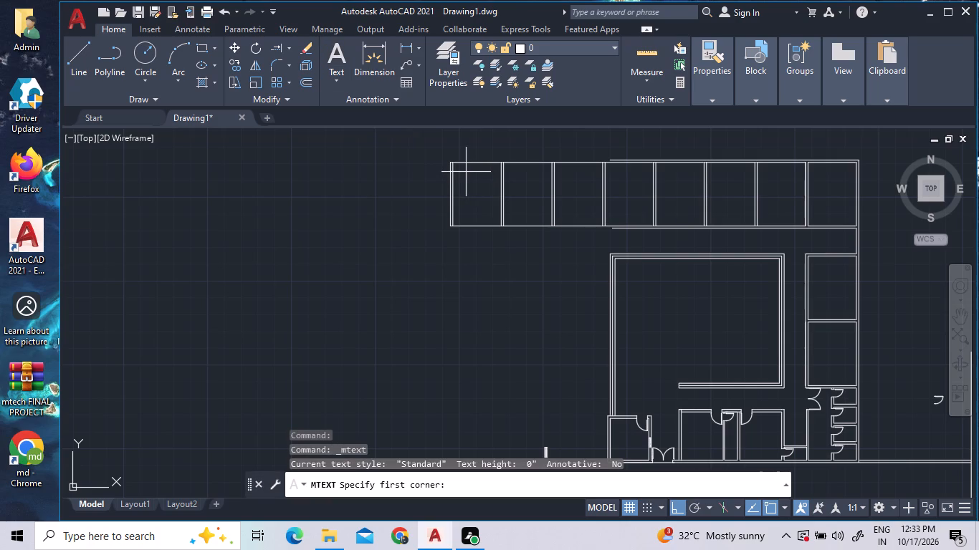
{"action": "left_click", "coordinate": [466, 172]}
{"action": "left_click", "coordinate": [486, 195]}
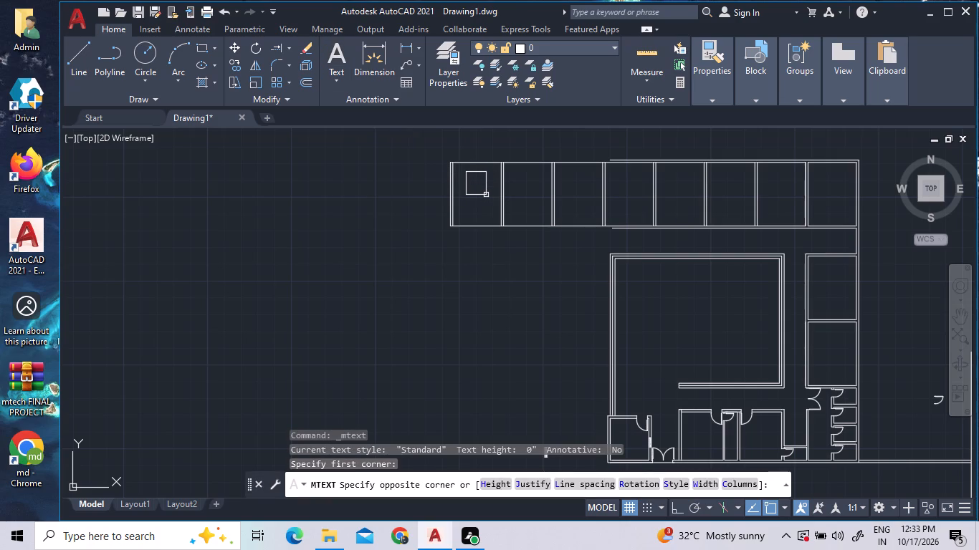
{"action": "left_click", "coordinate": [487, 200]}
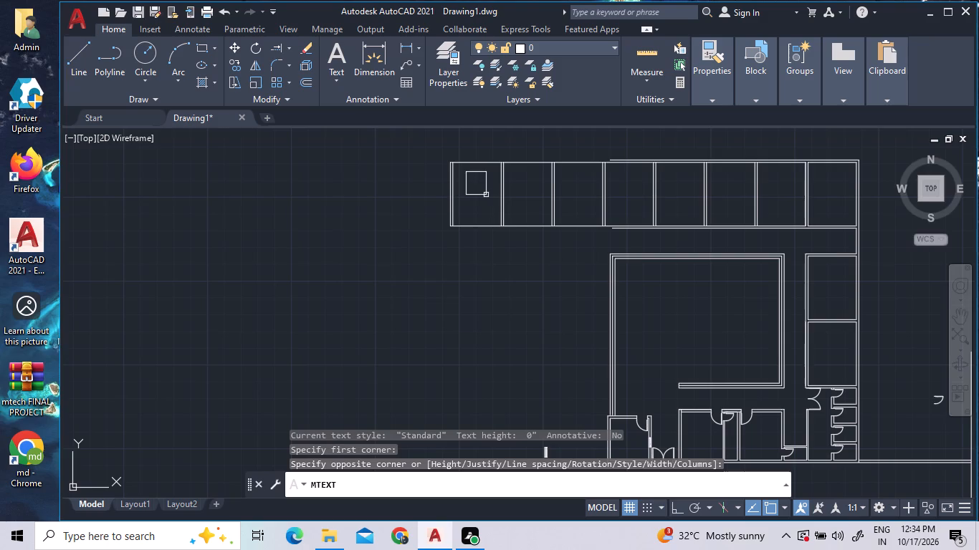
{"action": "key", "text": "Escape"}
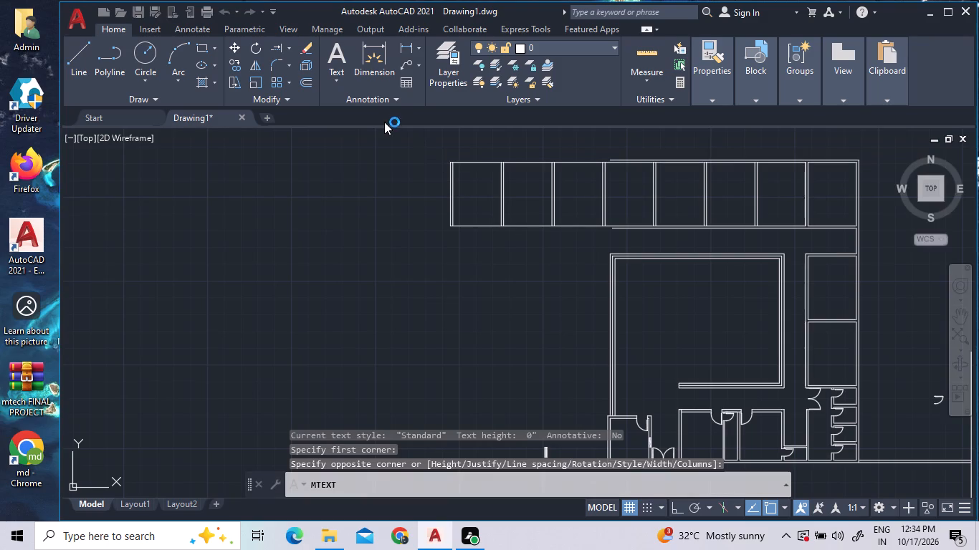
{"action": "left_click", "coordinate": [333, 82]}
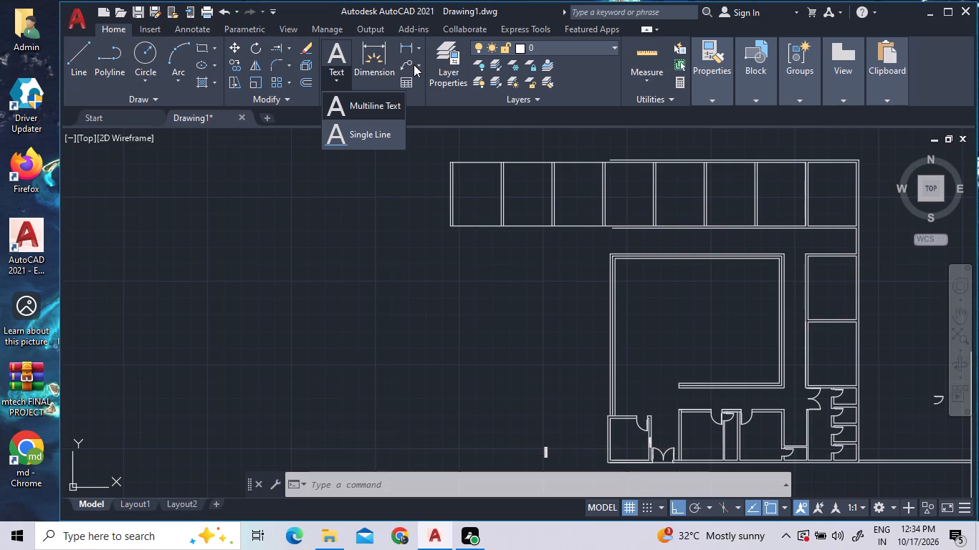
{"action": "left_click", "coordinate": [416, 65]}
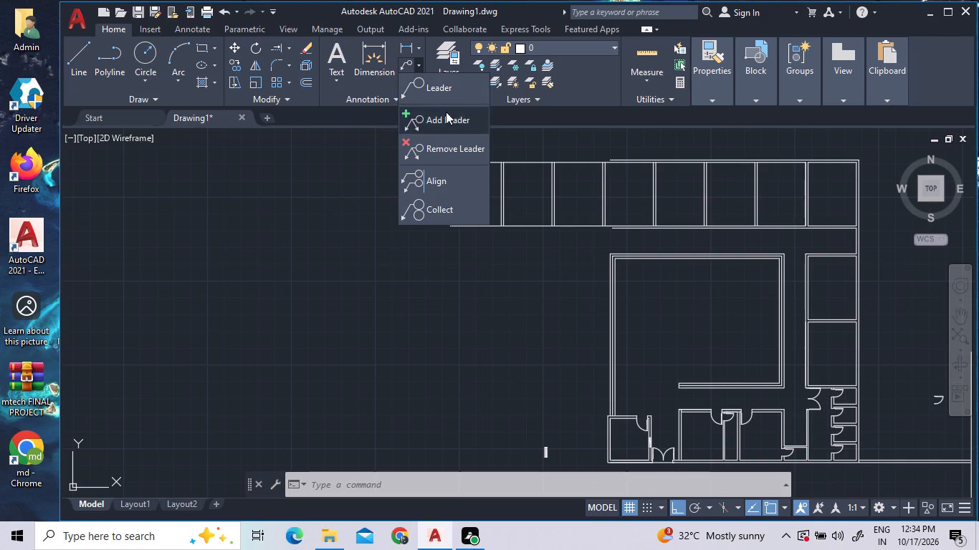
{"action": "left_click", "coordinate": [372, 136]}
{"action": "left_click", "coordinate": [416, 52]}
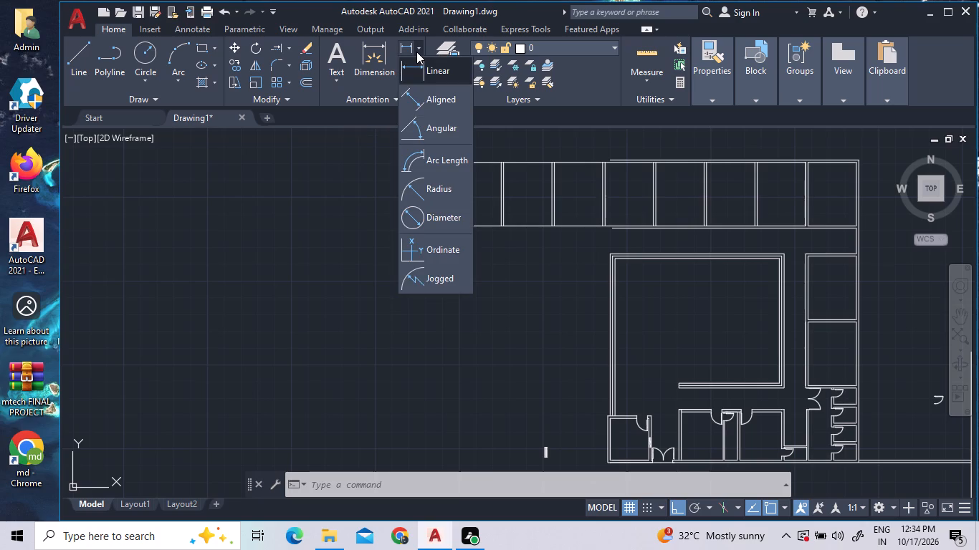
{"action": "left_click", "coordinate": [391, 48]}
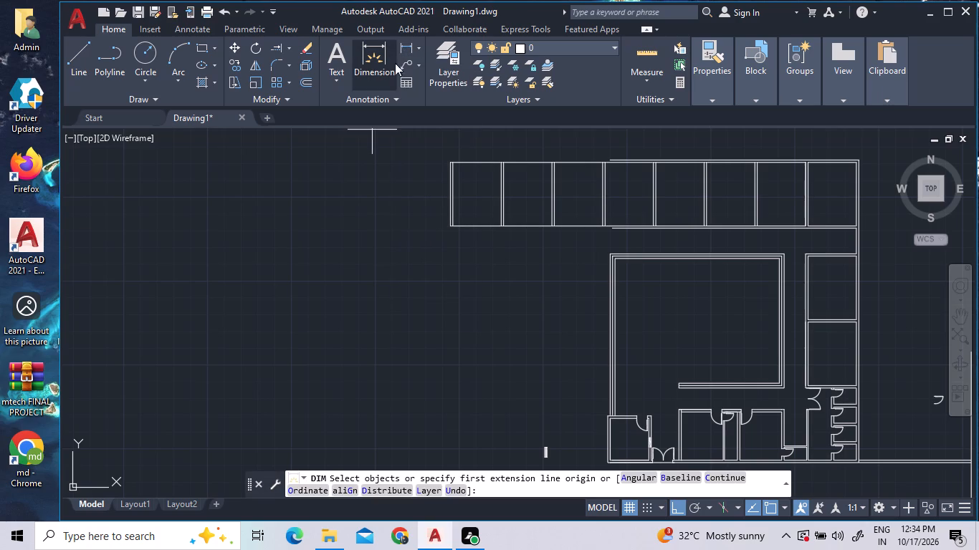
Add a multiline text label reading "Room 1" inside the westernmost room of the north row.
{"action": "left_click", "coordinate": [335, 54]}
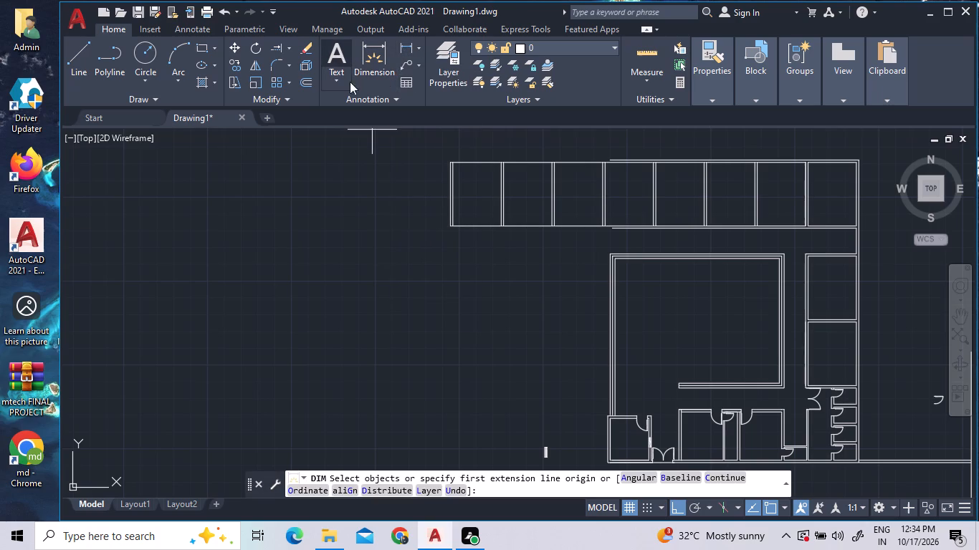
{"action": "left_click", "coordinate": [461, 174]}
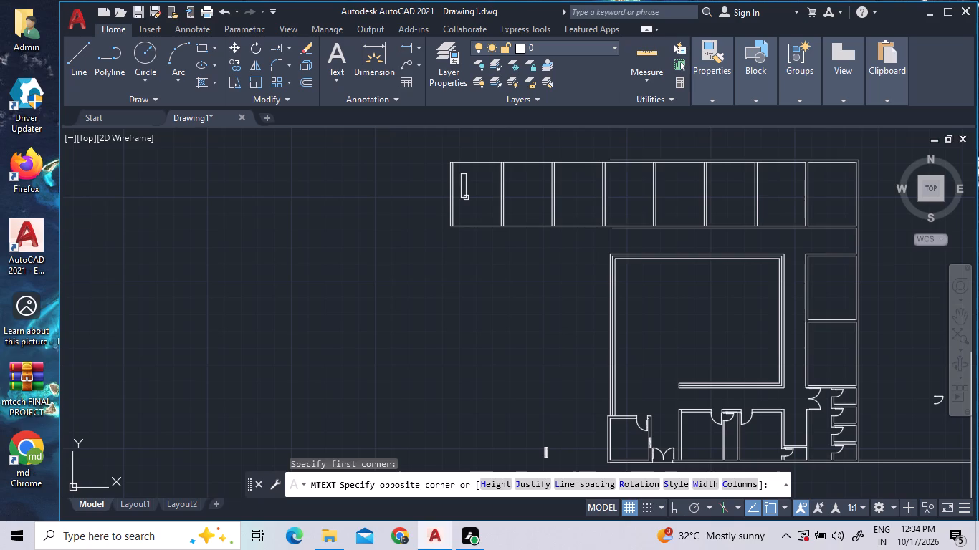
{"action": "left_click", "coordinate": [483, 192]}
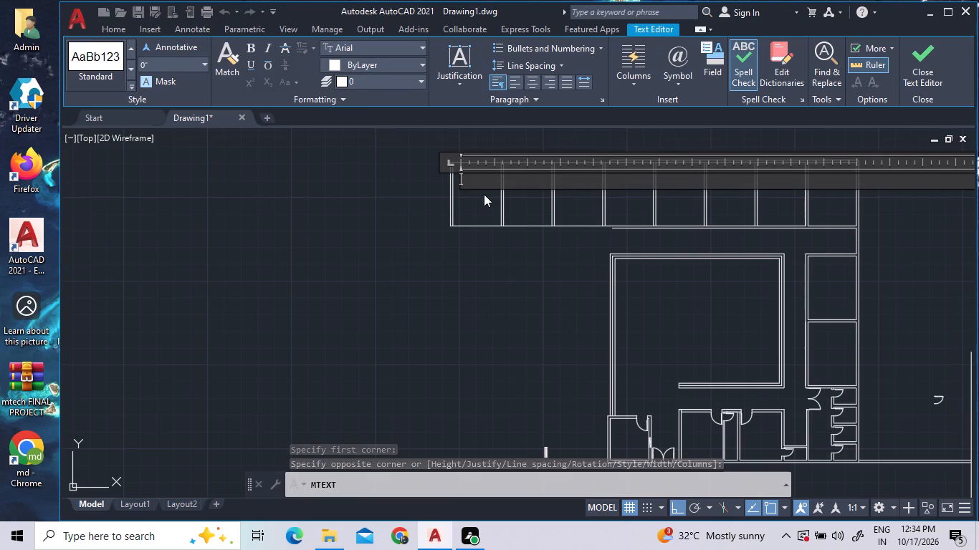
{"action": "key", "text": "r"}
{"action": "key", "text": "BackSpace"}
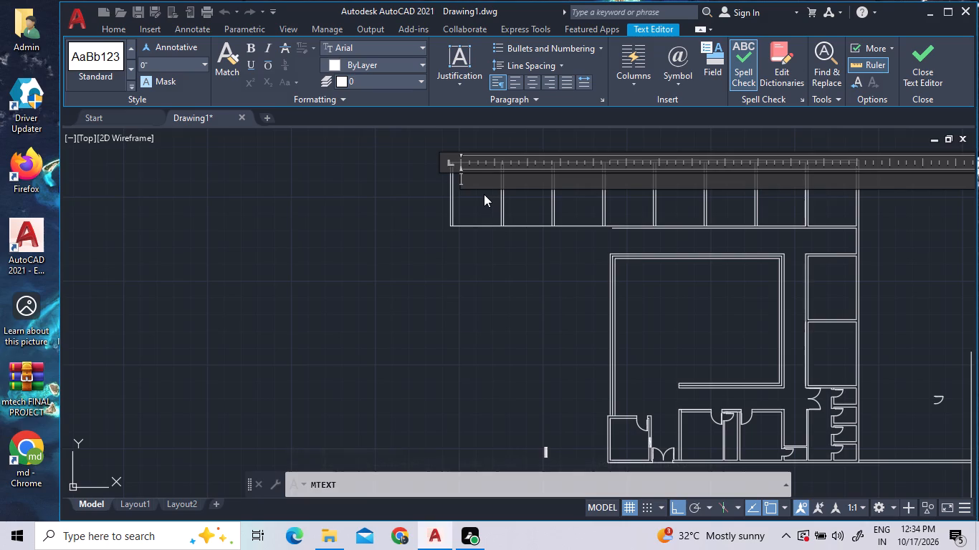
{"action": "type", "text": "ROO"}
{"action": "key", "text": "BackSpace"}
{"action": "key", "text": "BackSpace"}
{"action": "type", "text": "oo"}
{"action": "type", "text": "m 1"}
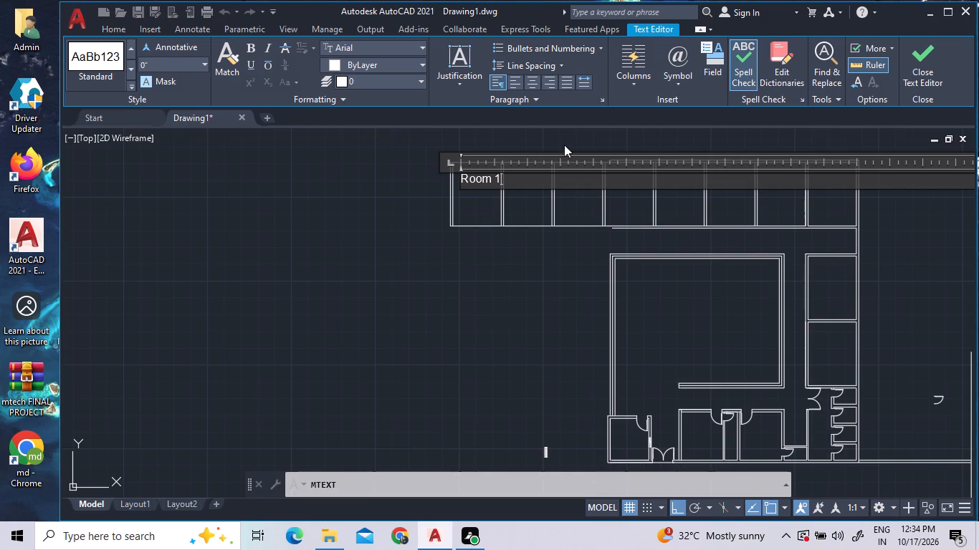
Set the text height of the whole "Room 1" label to 1" and finish editing it.
{"action": "double_click", "coordinate": [506, 177]}
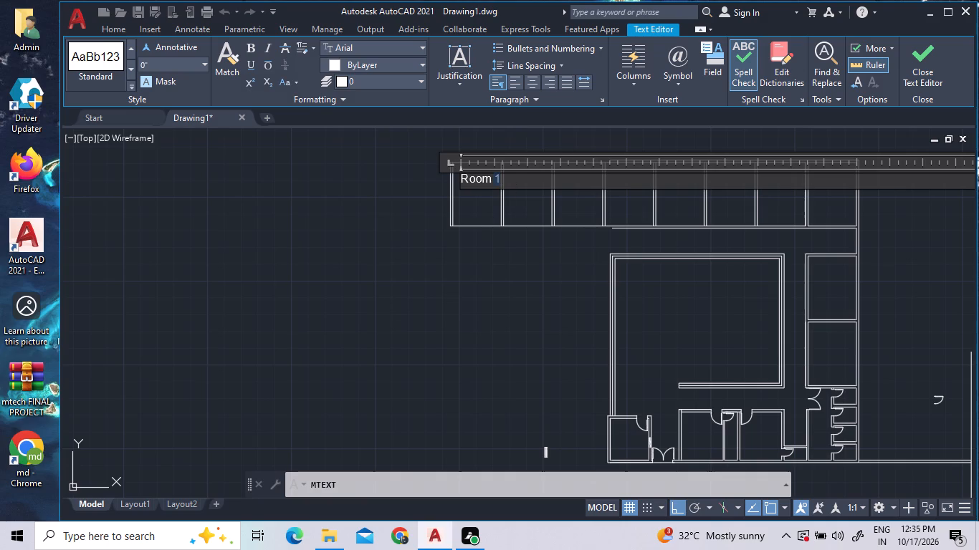
{"action": "left_click", "coordinate": [506, 177]}
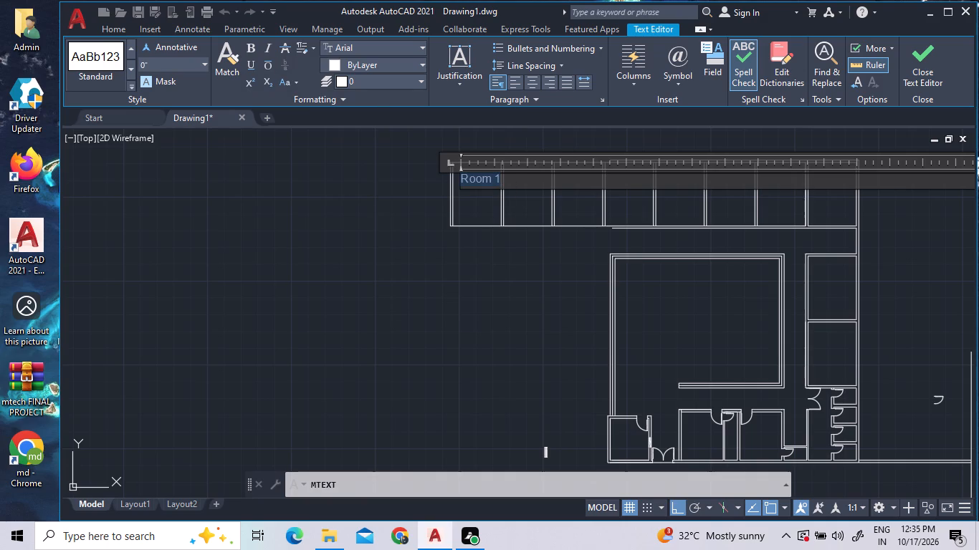
{"action": "left_click", "coordinate": [184, 67]}
{"action": "key", "text": "1"}
{"action": "key", "text": "Return"}
{"action": "left_click", "coordinate": [296, 177]}
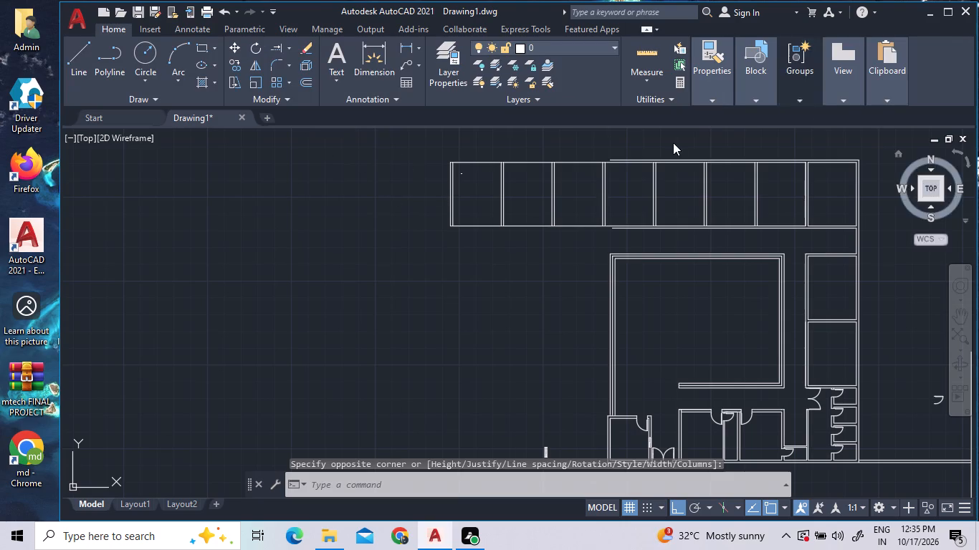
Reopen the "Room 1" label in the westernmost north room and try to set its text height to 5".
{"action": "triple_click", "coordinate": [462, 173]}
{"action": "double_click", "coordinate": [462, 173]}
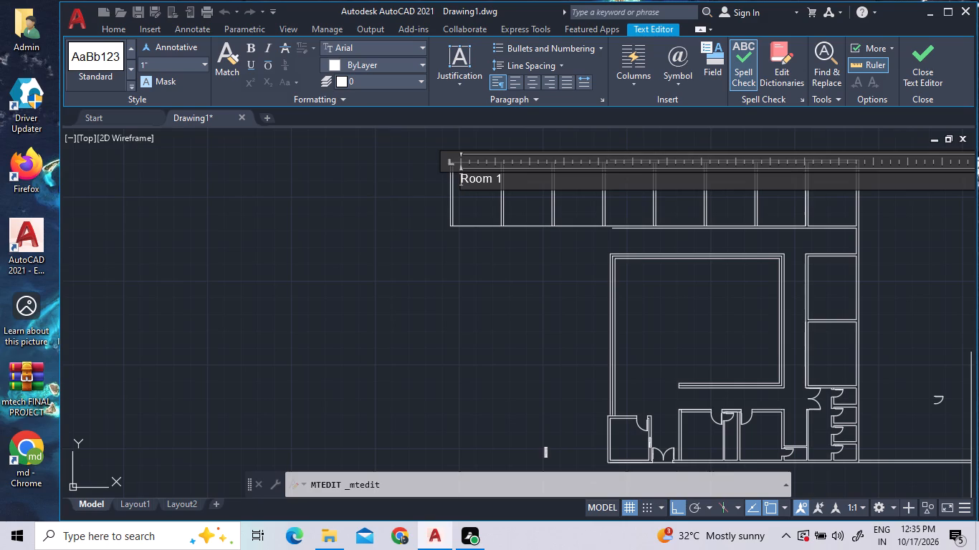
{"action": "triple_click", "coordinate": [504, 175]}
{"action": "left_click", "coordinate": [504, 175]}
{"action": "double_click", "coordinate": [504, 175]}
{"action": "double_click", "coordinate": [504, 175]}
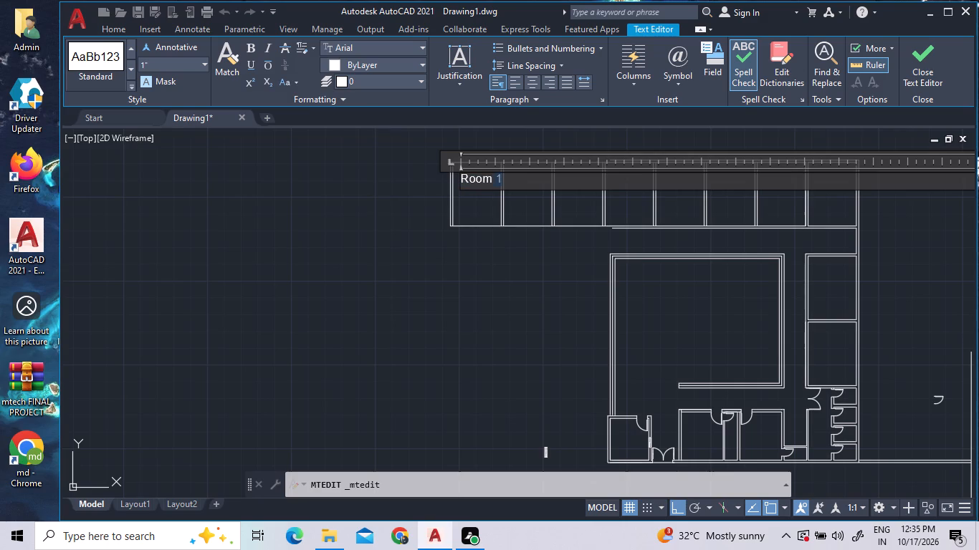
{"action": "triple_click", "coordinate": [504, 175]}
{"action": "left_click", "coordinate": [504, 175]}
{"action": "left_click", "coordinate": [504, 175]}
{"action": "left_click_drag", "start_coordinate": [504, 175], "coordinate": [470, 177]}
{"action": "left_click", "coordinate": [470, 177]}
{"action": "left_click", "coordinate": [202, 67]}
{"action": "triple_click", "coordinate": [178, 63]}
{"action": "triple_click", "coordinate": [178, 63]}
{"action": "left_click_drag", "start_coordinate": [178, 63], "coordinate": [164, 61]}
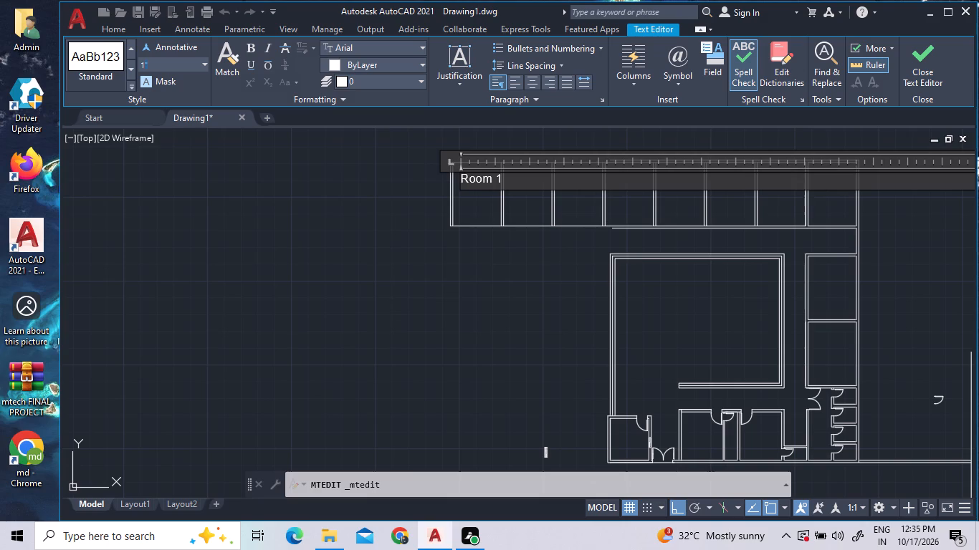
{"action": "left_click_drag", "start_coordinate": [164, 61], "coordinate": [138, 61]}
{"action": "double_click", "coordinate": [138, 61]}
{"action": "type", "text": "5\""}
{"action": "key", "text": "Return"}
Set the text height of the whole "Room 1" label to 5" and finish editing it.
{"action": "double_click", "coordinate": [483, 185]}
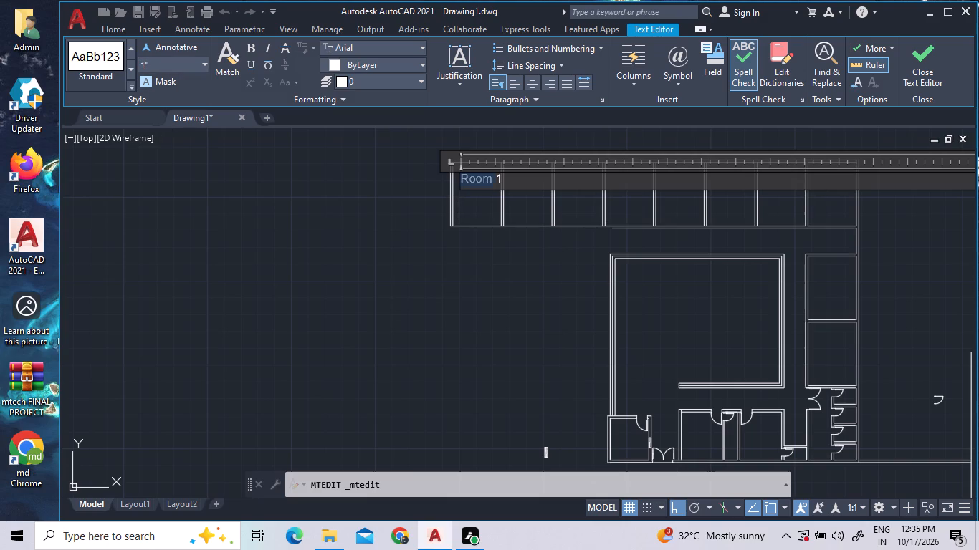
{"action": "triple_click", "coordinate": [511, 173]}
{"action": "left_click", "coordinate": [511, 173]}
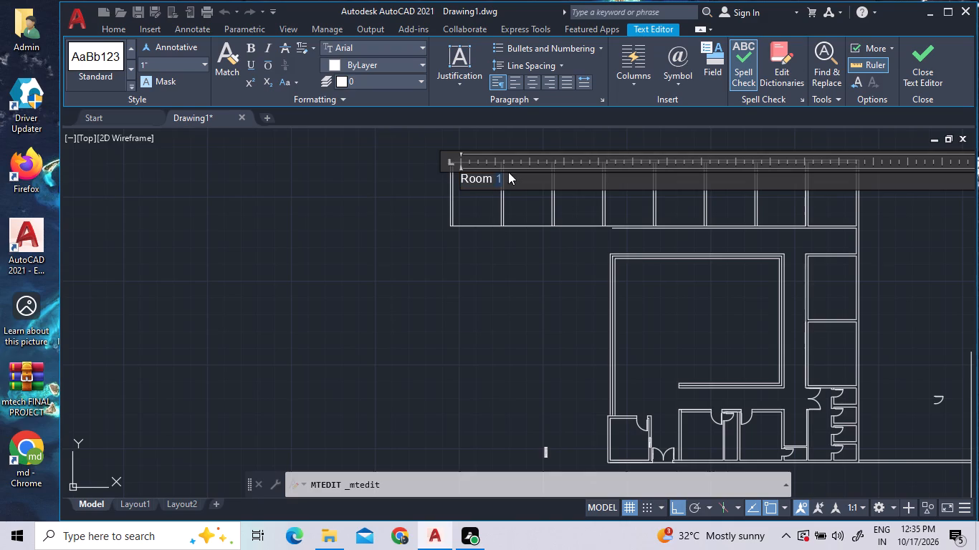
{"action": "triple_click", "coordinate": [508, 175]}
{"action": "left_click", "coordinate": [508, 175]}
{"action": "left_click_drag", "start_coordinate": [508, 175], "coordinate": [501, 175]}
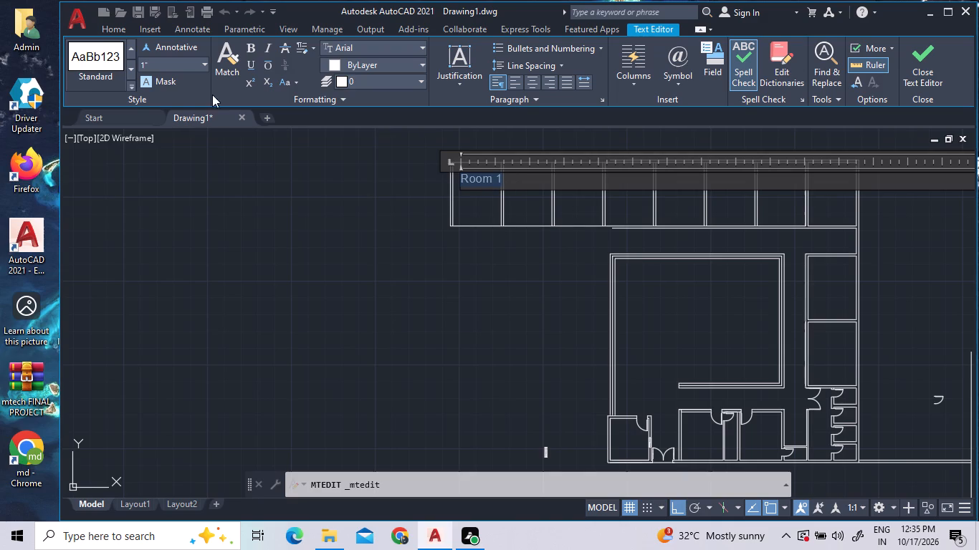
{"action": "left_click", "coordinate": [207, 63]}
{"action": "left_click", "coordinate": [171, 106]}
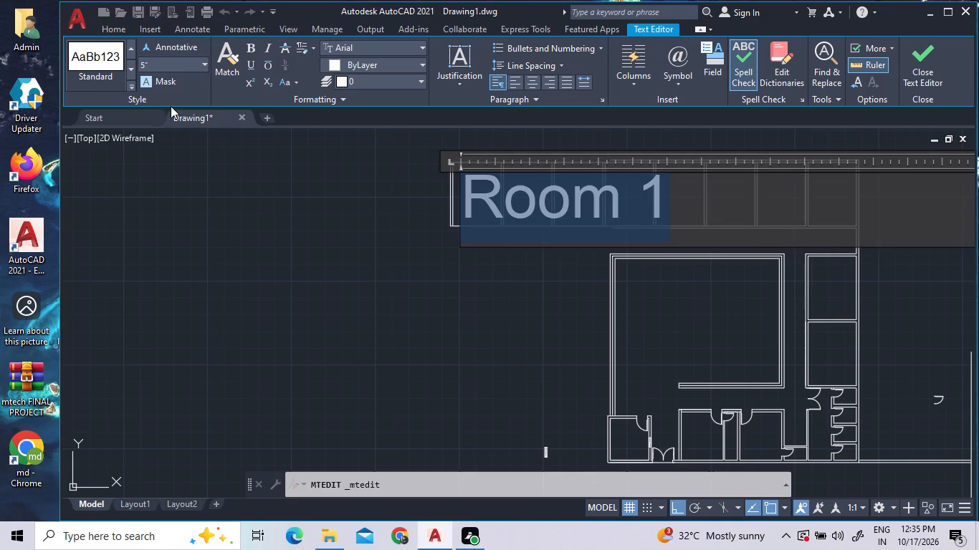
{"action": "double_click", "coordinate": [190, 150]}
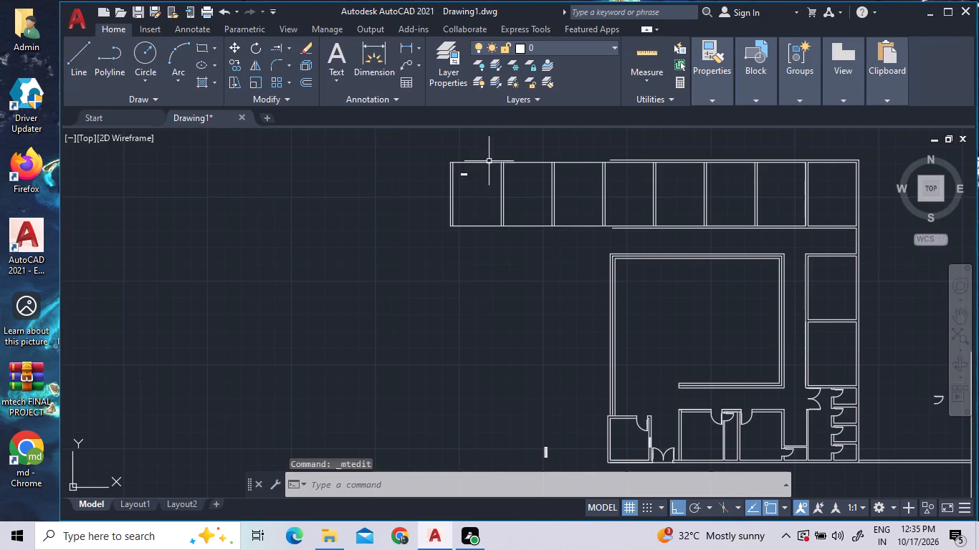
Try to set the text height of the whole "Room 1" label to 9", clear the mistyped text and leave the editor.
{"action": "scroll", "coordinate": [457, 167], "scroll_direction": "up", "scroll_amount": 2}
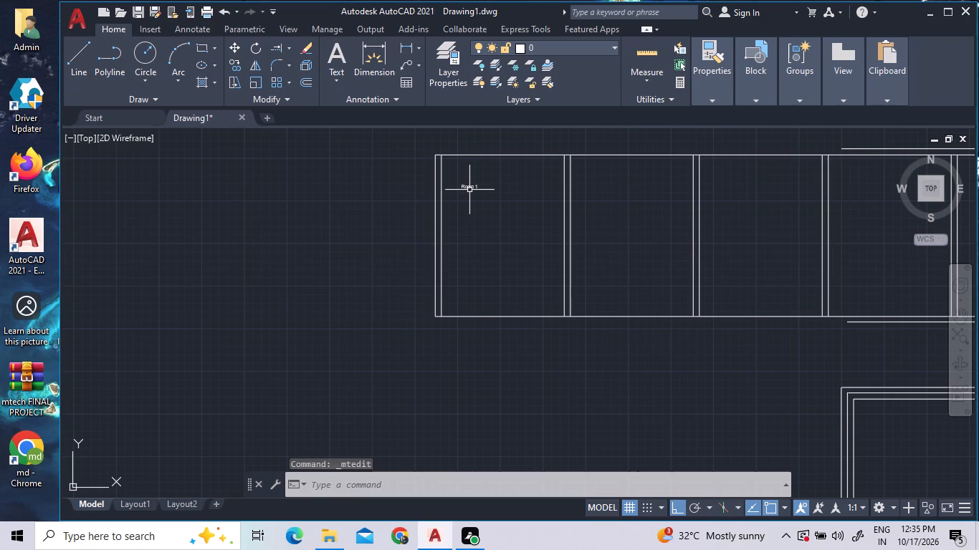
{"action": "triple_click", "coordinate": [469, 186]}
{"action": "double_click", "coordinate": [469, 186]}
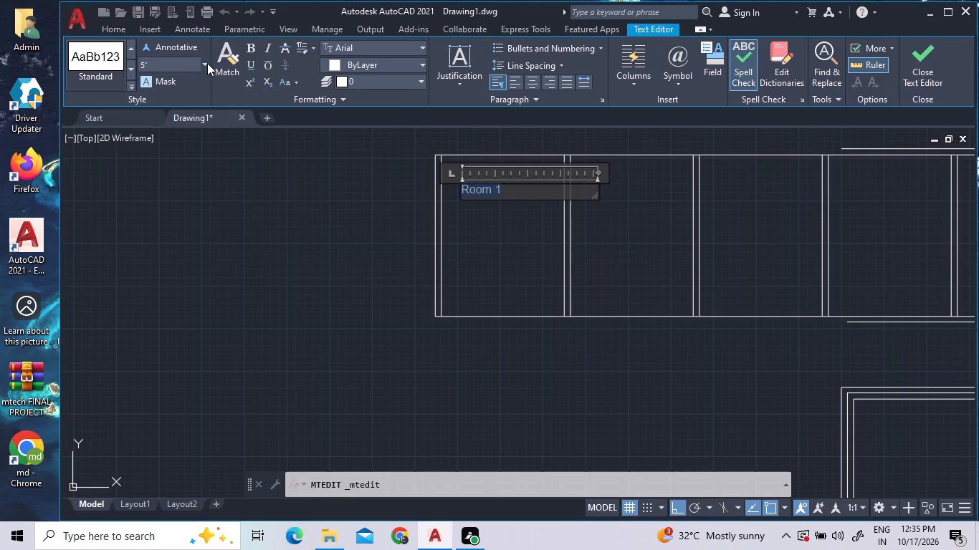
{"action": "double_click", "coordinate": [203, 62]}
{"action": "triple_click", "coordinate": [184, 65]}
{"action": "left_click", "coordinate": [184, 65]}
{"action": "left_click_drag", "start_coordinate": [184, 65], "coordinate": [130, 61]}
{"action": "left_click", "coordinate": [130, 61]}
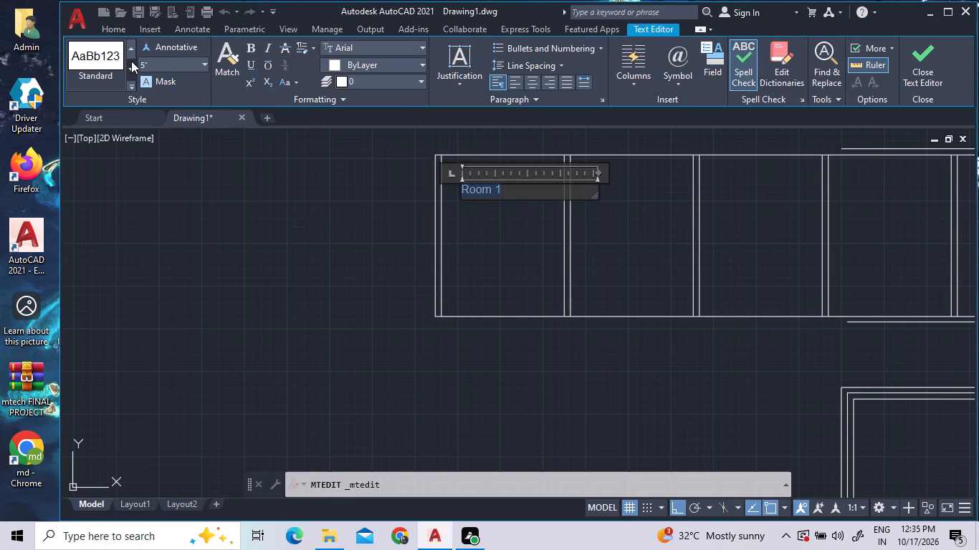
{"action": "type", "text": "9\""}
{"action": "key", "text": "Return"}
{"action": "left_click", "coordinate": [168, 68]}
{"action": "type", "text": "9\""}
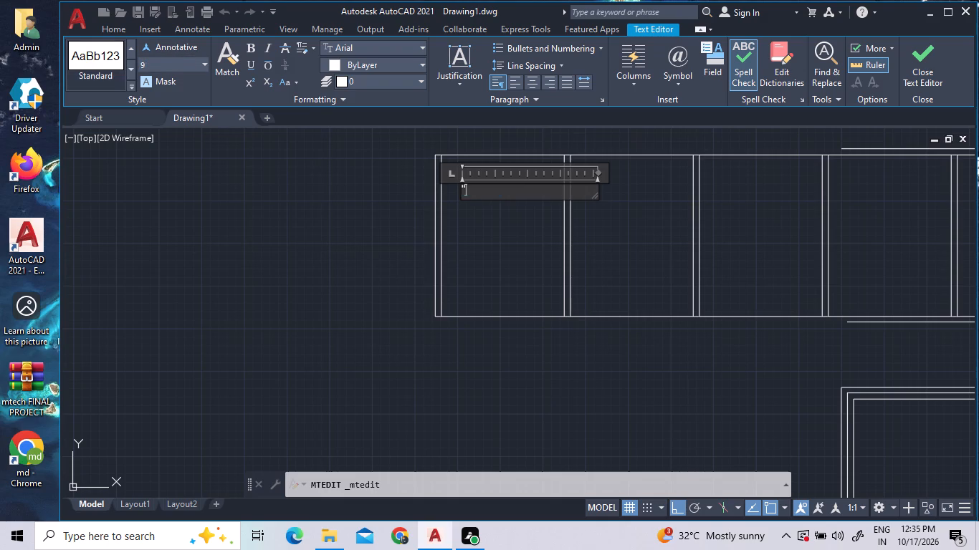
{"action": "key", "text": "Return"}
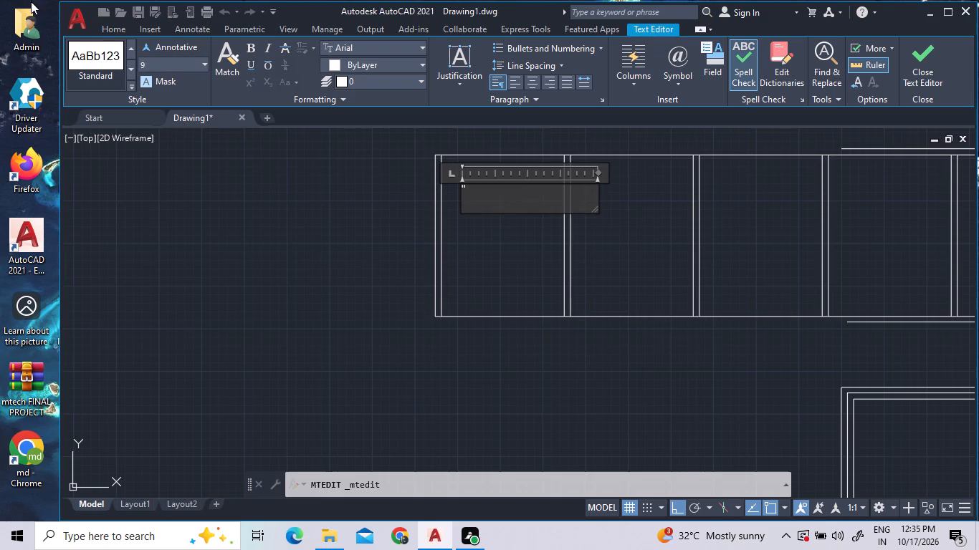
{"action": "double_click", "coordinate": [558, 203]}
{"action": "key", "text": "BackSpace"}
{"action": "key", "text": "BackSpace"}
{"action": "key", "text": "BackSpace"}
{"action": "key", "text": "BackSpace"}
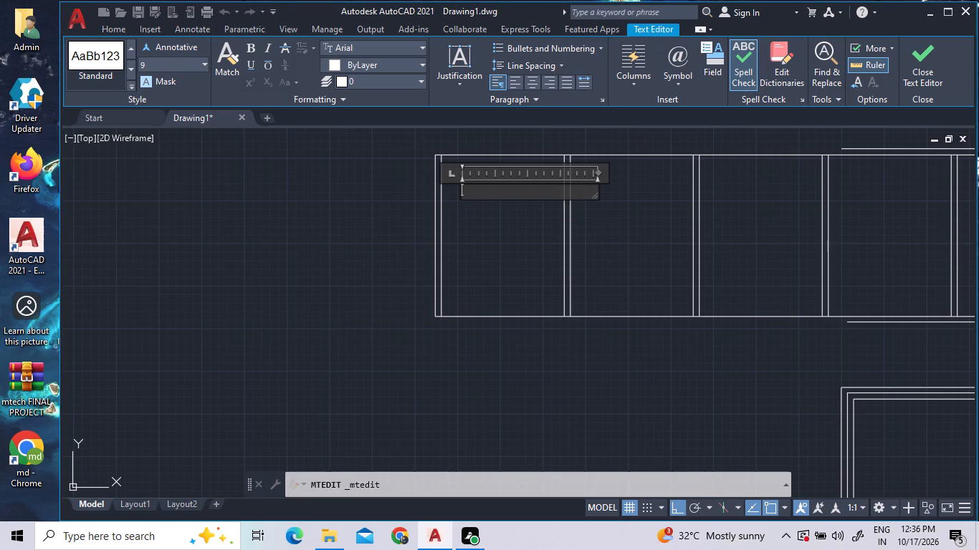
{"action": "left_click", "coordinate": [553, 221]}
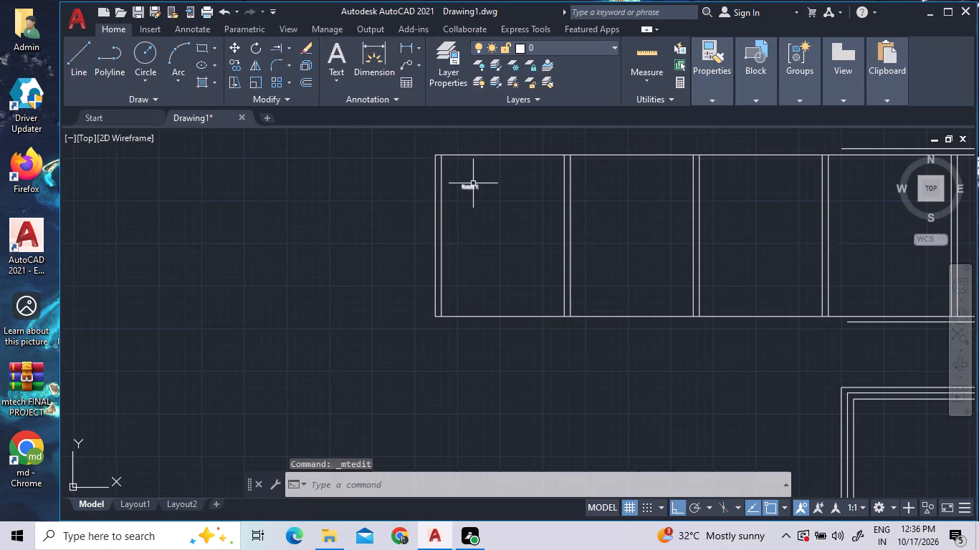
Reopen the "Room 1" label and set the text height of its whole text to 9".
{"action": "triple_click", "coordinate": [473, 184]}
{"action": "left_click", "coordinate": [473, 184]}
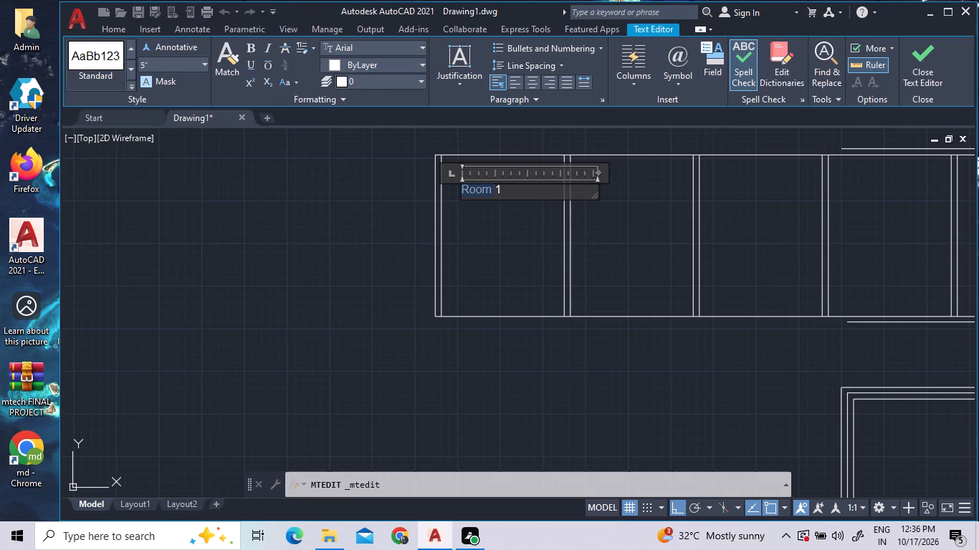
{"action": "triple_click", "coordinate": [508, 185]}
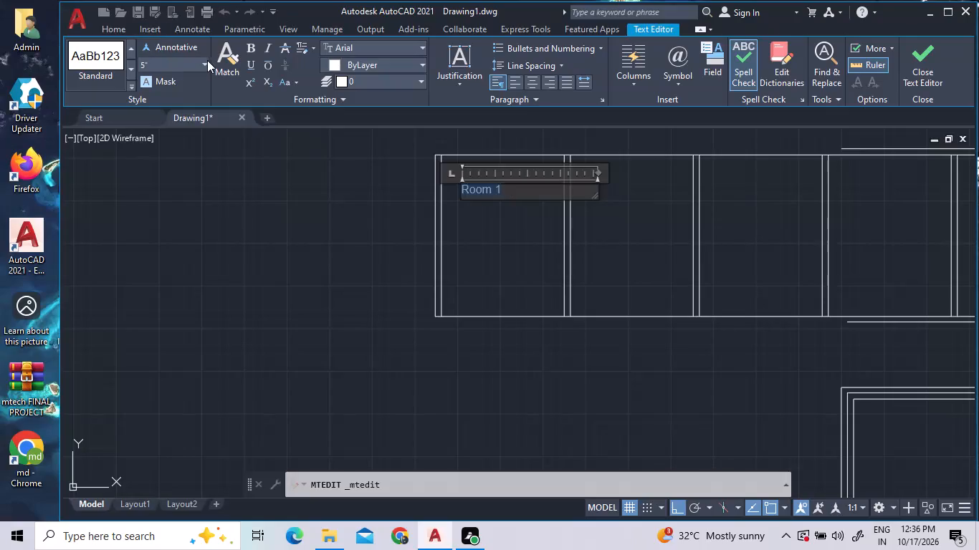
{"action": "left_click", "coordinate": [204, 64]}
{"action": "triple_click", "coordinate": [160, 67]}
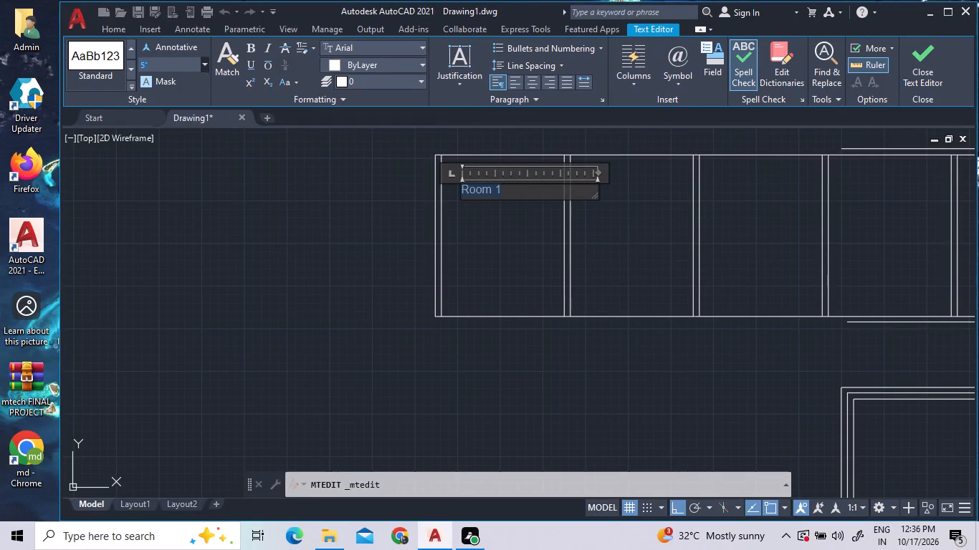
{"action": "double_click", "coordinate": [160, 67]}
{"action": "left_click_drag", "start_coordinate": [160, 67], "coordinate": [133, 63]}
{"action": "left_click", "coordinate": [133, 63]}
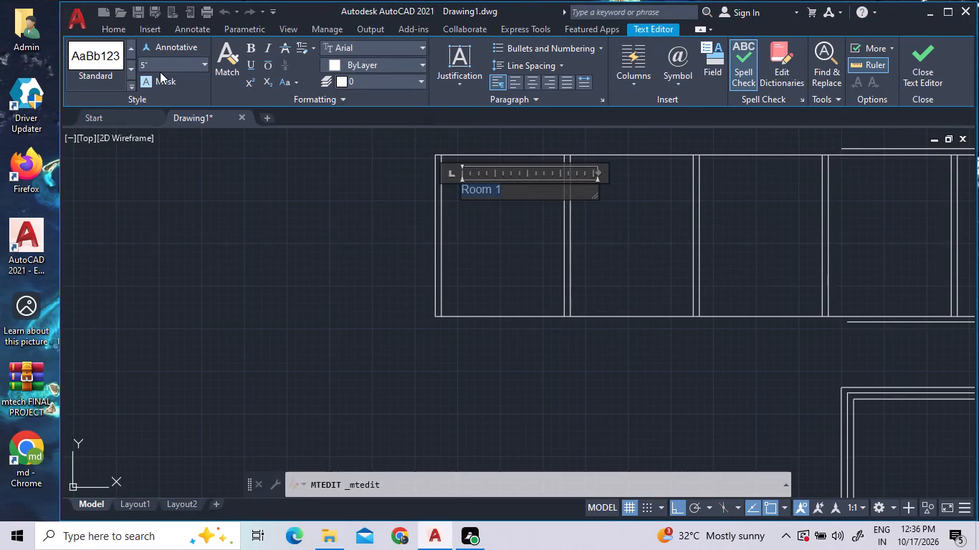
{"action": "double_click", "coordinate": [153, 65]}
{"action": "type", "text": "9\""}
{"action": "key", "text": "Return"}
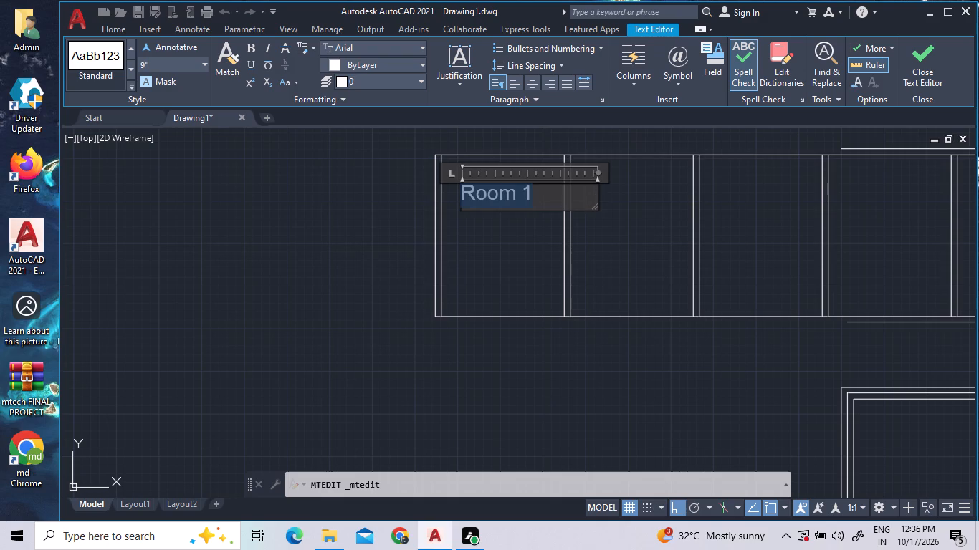
Set the text height of the whole "Room 1" label to 1'6" and finish editing it.
{"action": "left_click", "coordinate": [166, 66]}
{"action": "type", "text": "1'"}
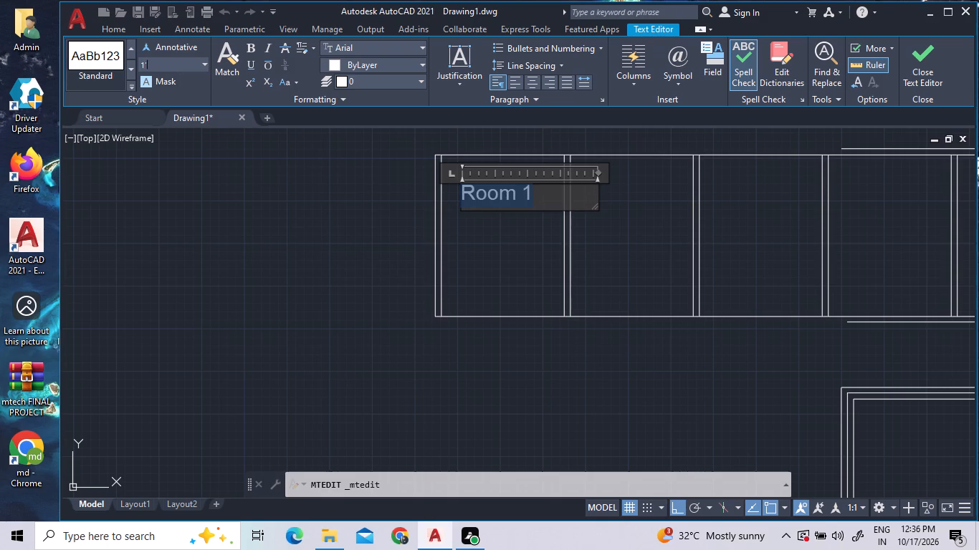
{"action": "type", "text": "6\""}
{"action": "key", "text": "Return"}
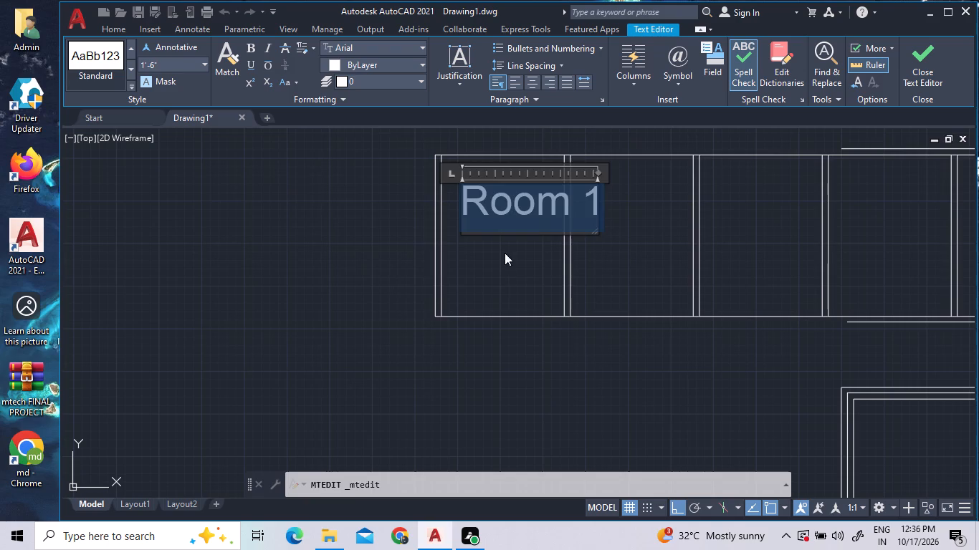
{"action": "left_click", "coordinate": [505, 253]}
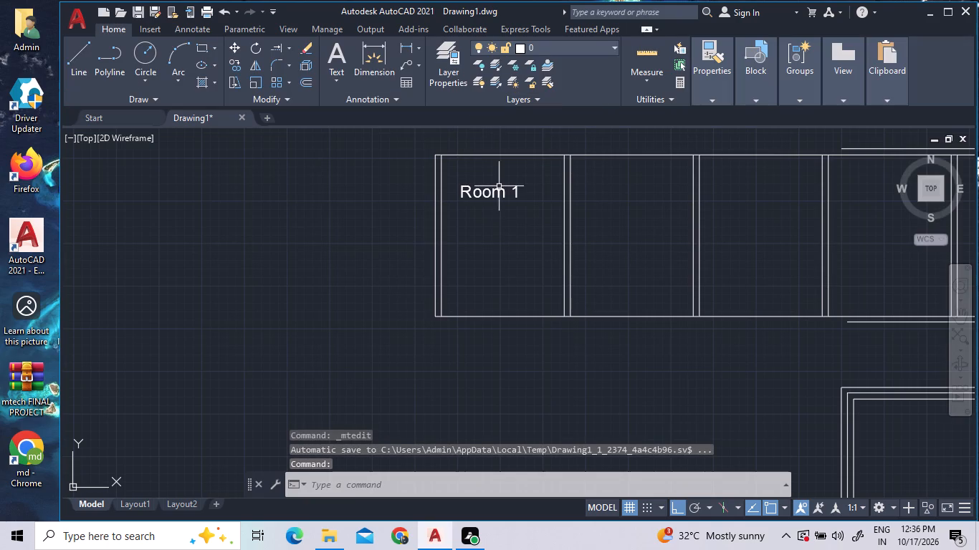
Set the text height of the whole "Room 1" label to 2' and finish editing it.
{"action": "left_click", "coordinate": [497, 188]}
{"action": "triple_click", "coordinate": [484, 192]}
{"action": "triple_click", "coordinate": [484, 192]}
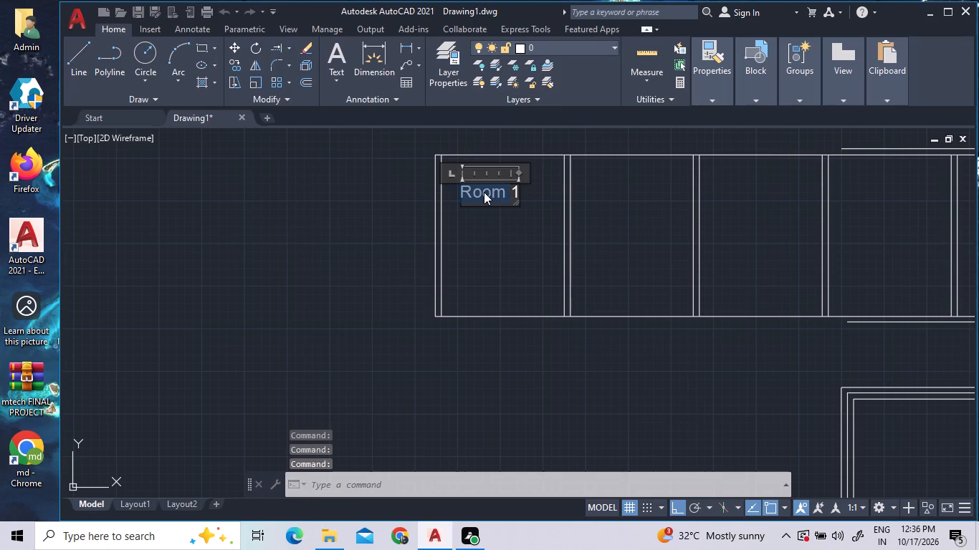
{"action": "left_click", "coordinate": [484, 192]}
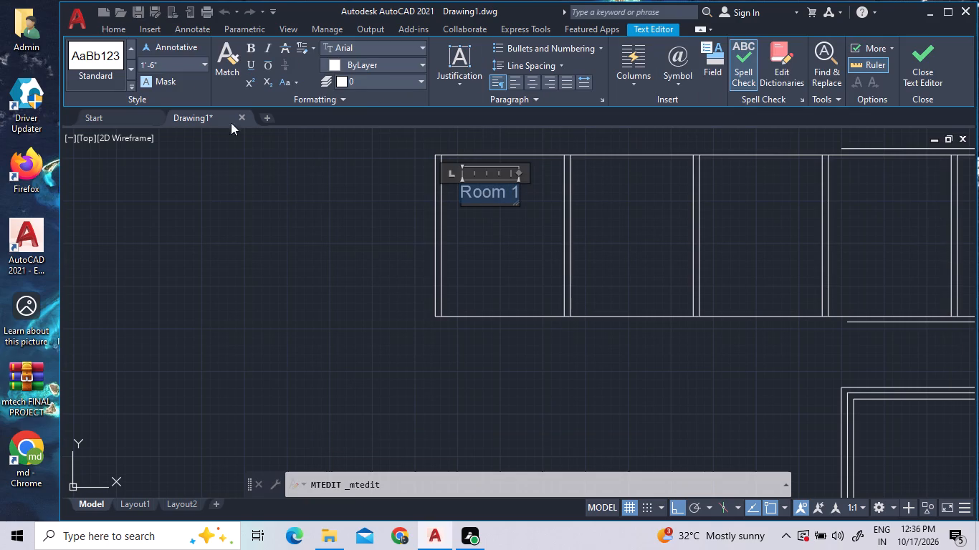
{"action": "left_click", "coordinate": [169, 62]}
{"action": "type", "text": "2'"}
{"action": "key", "text": "Return"}
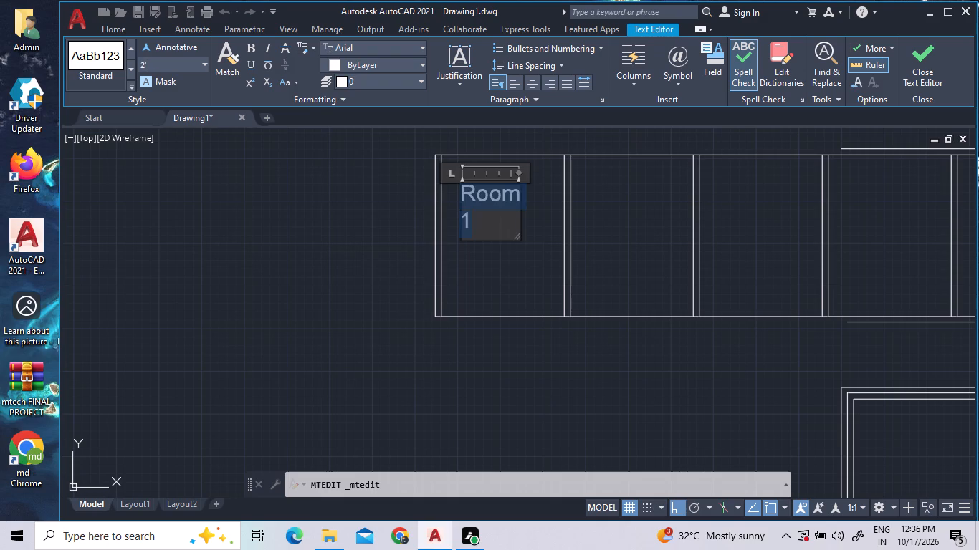
{"action": "left_click", "coordinate": [461, 249]}
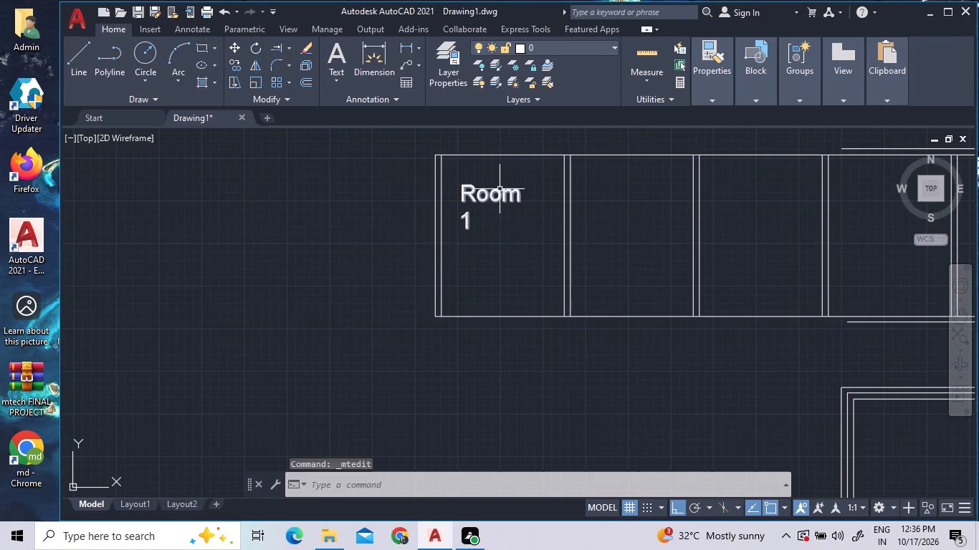
Widen the "Room 1" label's text frame so the text fits on one line, and finish editing it.
{"action": "left_click", "coordinate": [498, 194]}
{"action": "left_click", "coordinate": [498, 195]}
{"action": "double_click", "coordinate": [499, 190]}
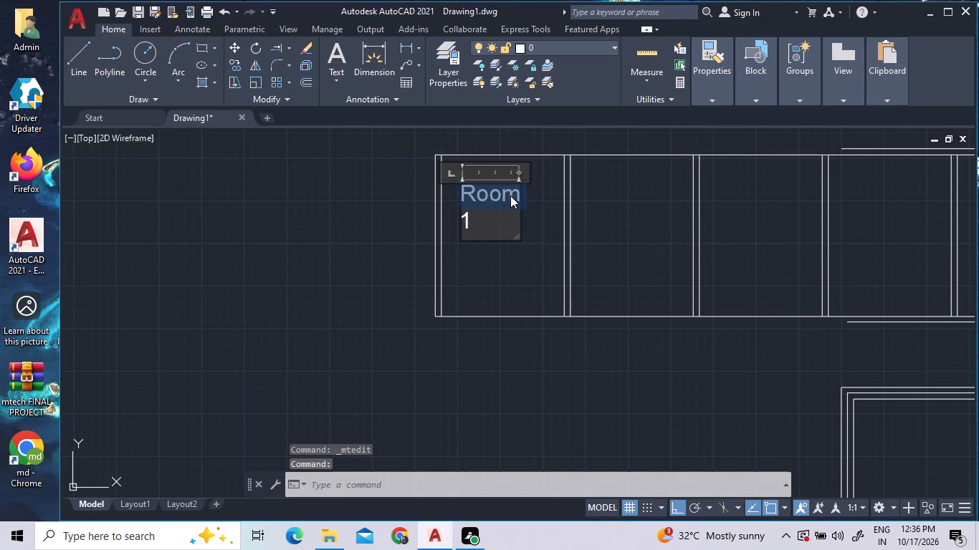
{"action": "left_click_drag", "start_coordinate": [520, 211], "coordinate": [550, 207]}
{"action": "left_click", "coordinate": [550, 207]}
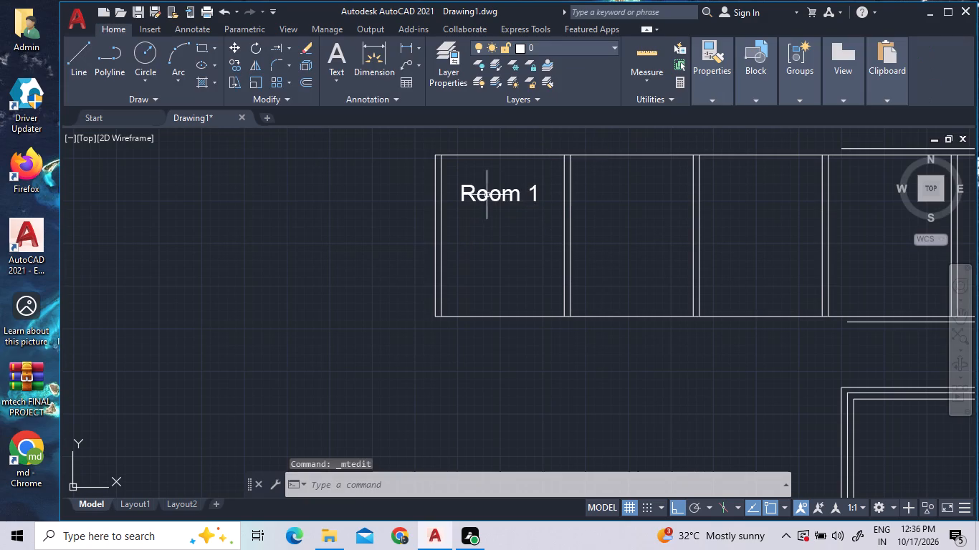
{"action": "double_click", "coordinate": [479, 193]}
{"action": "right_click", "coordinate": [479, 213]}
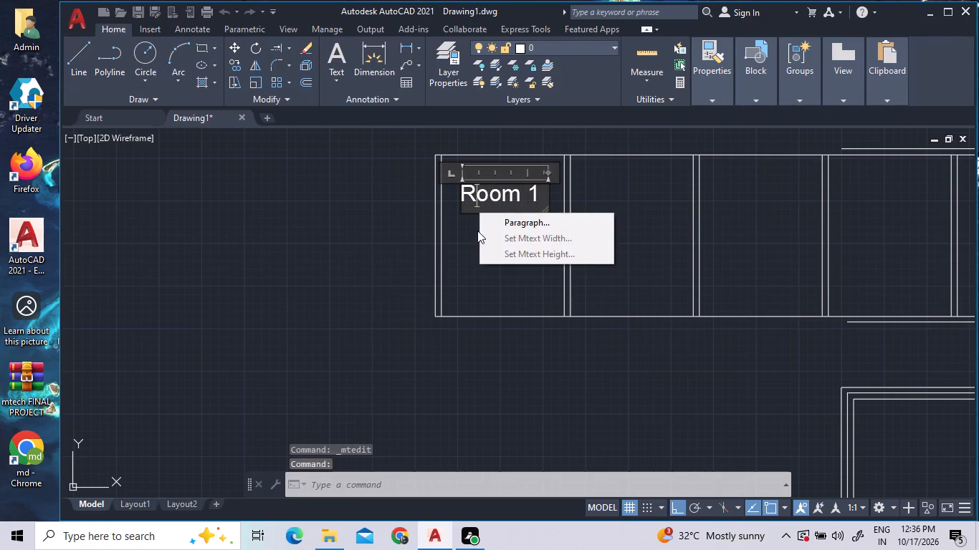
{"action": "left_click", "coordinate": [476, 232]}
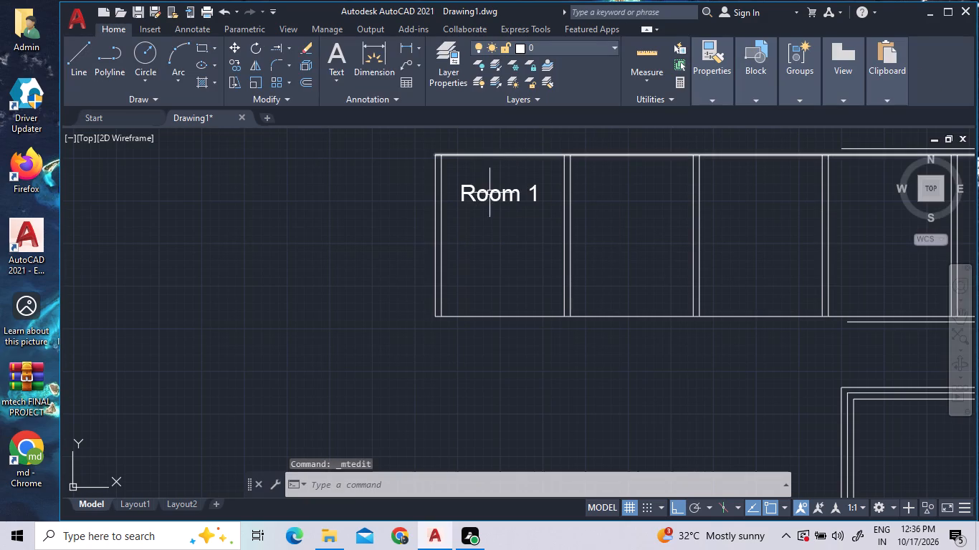
Move the "Room 1" label straight south, closer to the middle of the westernmost room.
{"action": "left_click", "coordinate": [489, 195]}
{"action": "right_click", "coordinate": [482, 196]}
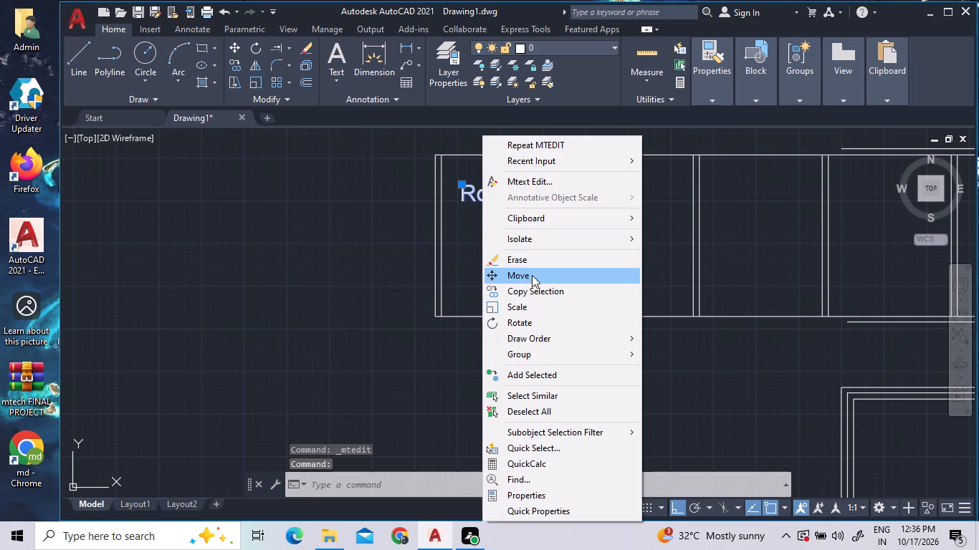
{"action": "left_click", "coordinate": [532, 274]}
{"action": "left_click", "coordinate": [528, 263]}
{"action": "left_click", "coordinate": [524, 295]}
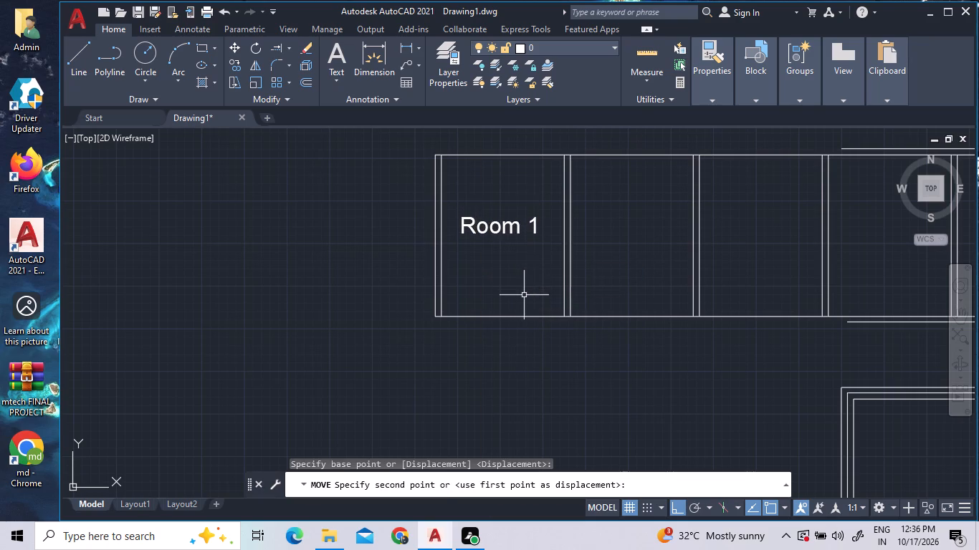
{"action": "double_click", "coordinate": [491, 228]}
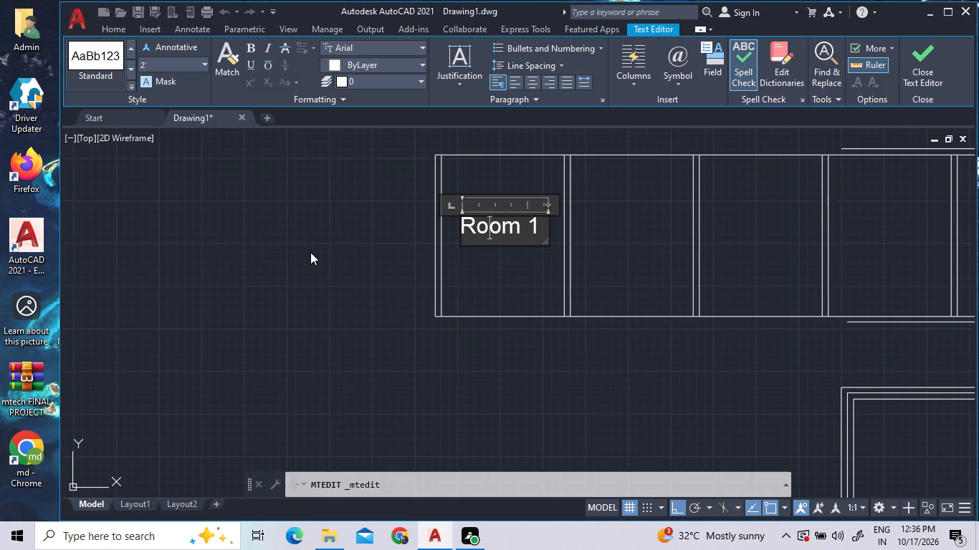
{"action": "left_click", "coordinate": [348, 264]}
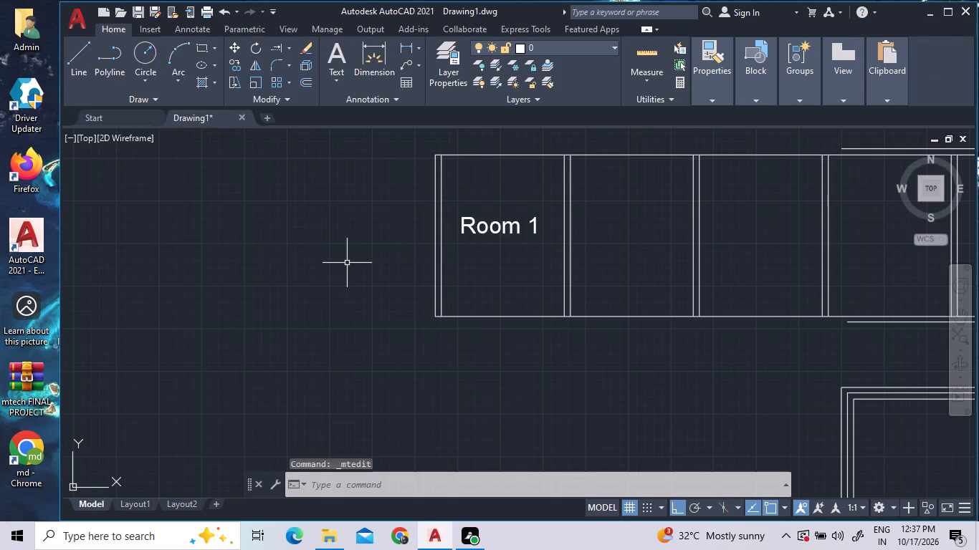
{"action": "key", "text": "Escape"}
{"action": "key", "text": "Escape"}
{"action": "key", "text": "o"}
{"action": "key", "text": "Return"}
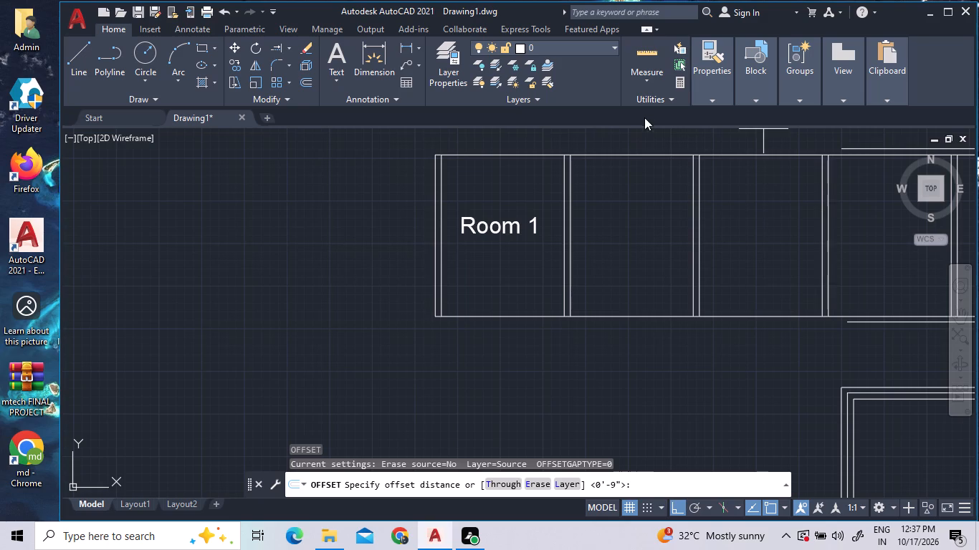
Measure the length of the westernmost room's outer west wall line.
{"action": "left_click", "coordinate": [646, 60]}
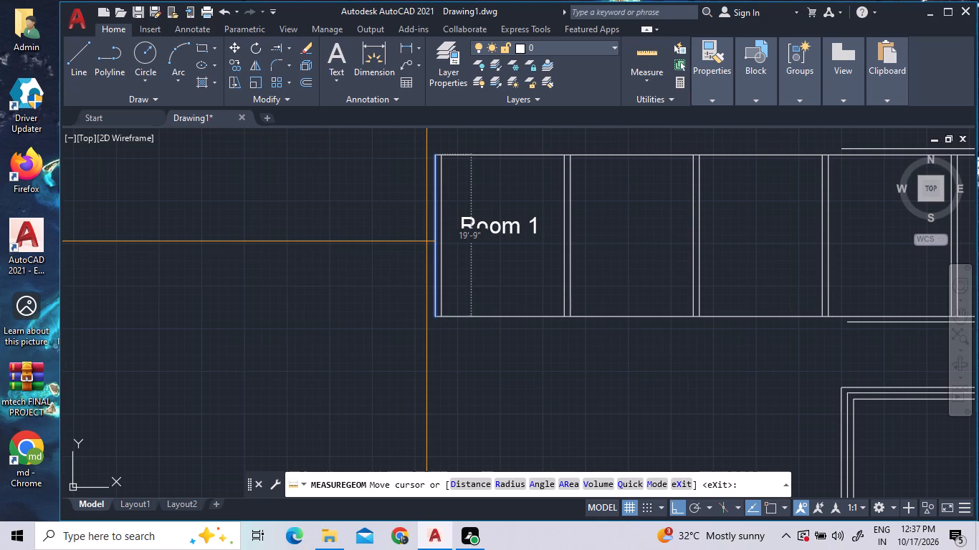
{"action": "scroll", "coordinate": [498, 315], "scroll_direction": "up", "scroll_amount": 3}
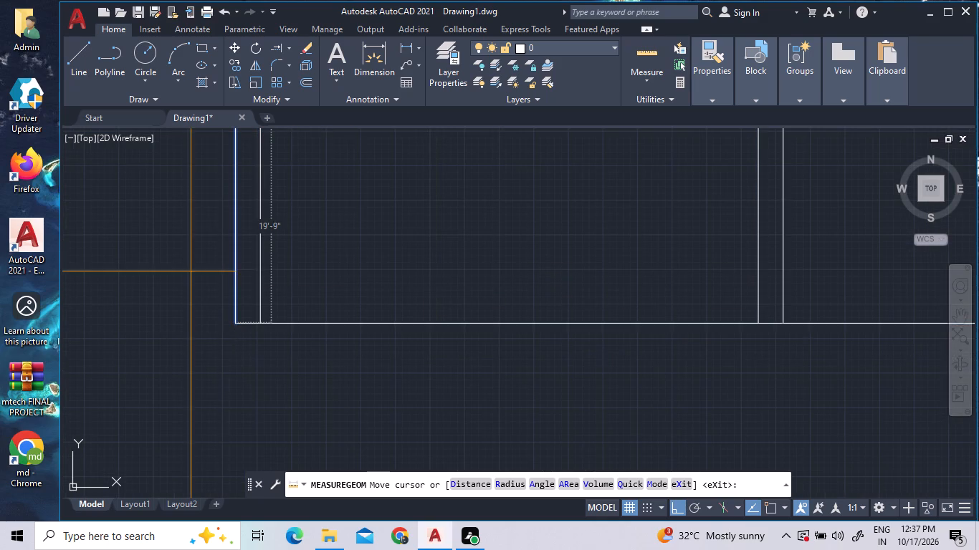
{"action": "scroll", "coordinate": [287, 341], "scroll_direction": "down", "scroll_amount": 5}
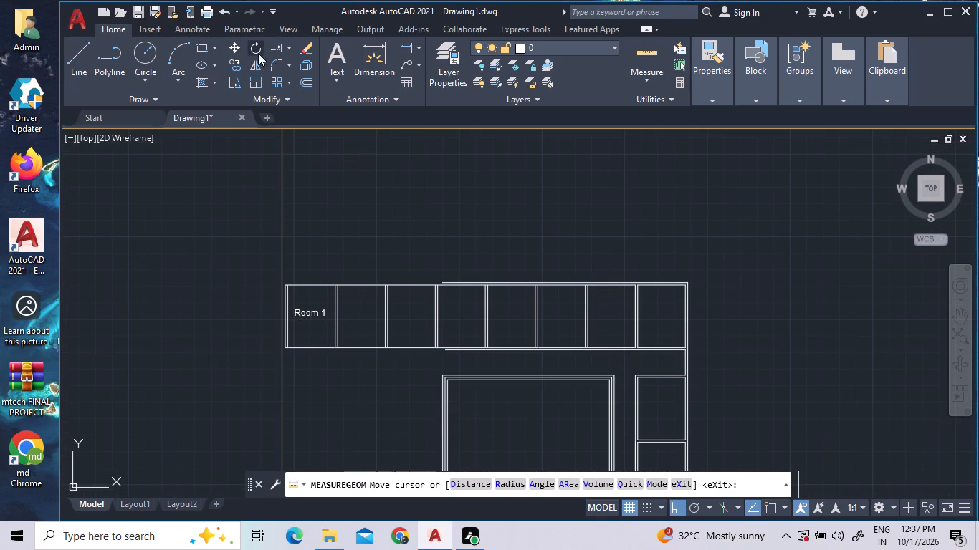
Offset the outer west wall line of Room 1 by 5' to the west.
{"action": "left_click", "coordinate": [302, 82]}
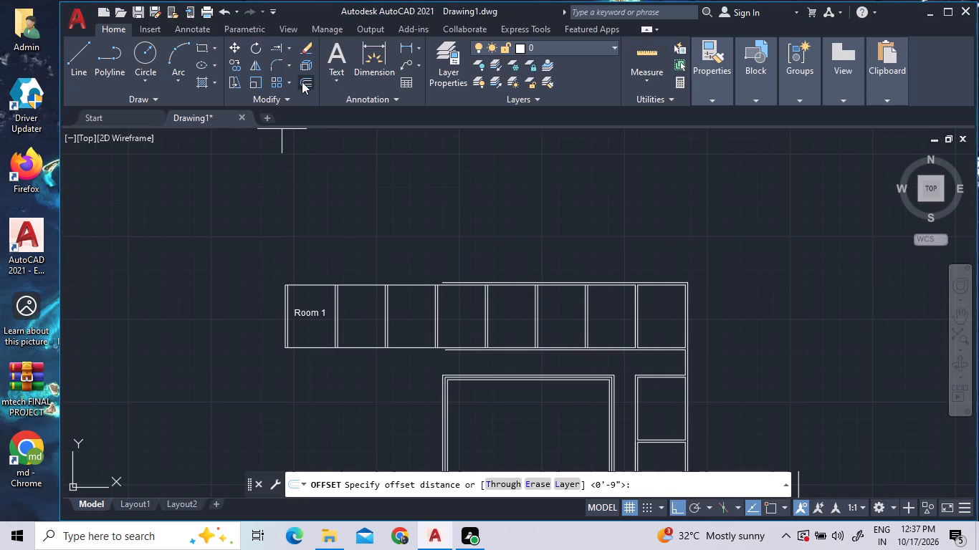
{"action": "triple_click", "coordinate": [302, 82]}
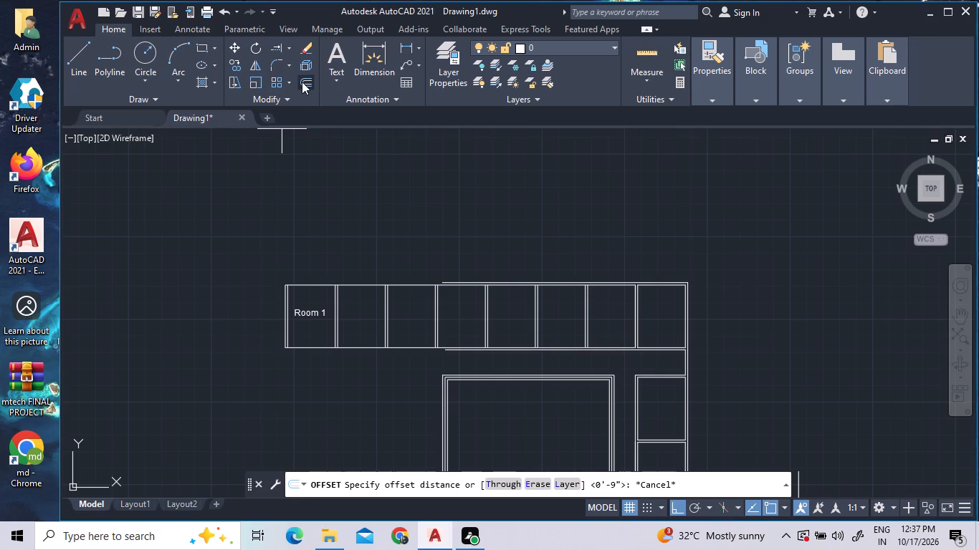
{"action": "type", "text": "5'"}
{"action": "key", "text": "Return"}
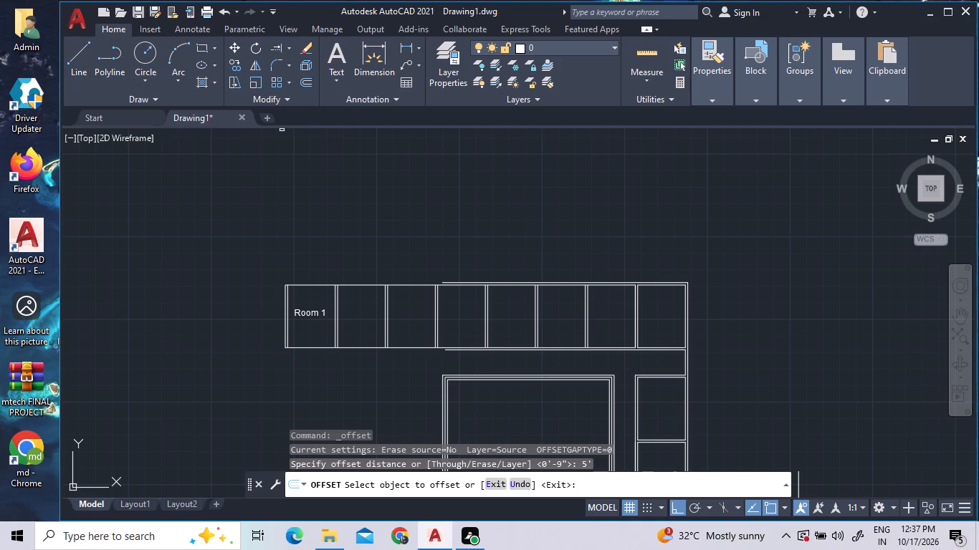
{"action": "scroll", "coordinate": [277, 344], "scroll_direction": "up", "scroll_amount": 3}
{"action": "left_click", "coordinate": [299, 294]}
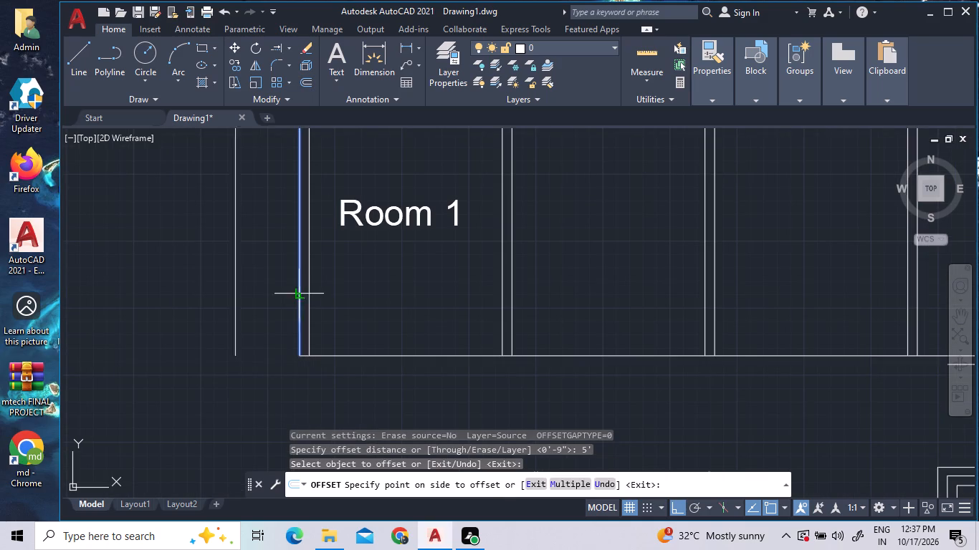
{"action": "left_click", "coordinate": [264, 296]}
{"action": "scroll", "coordinate": [267, 300], "scroll_direction": "down", "scroll_amount": 2}
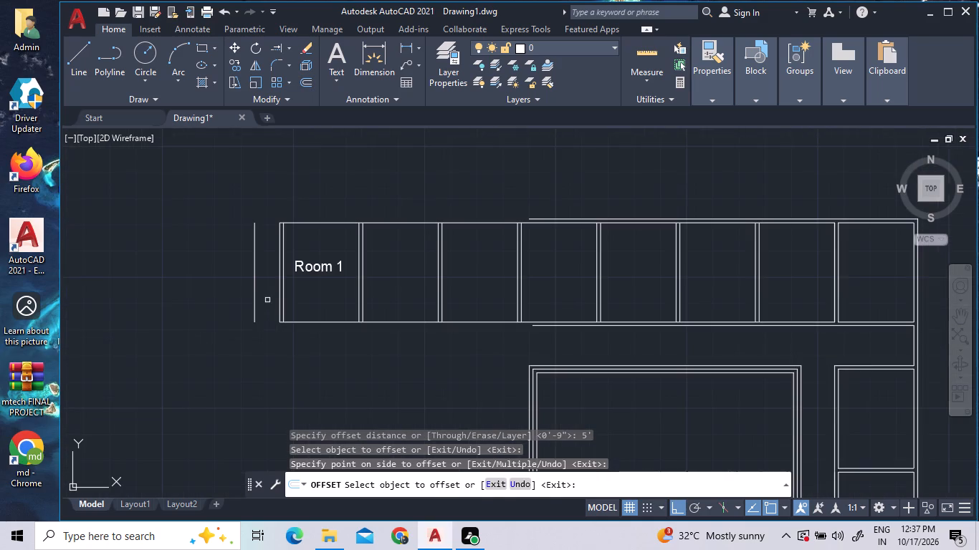
Offset the new line west of Room 1 by 9" further west to give the wall its thickness.
{"action": "double_click", "coordinate": [306, 87]}
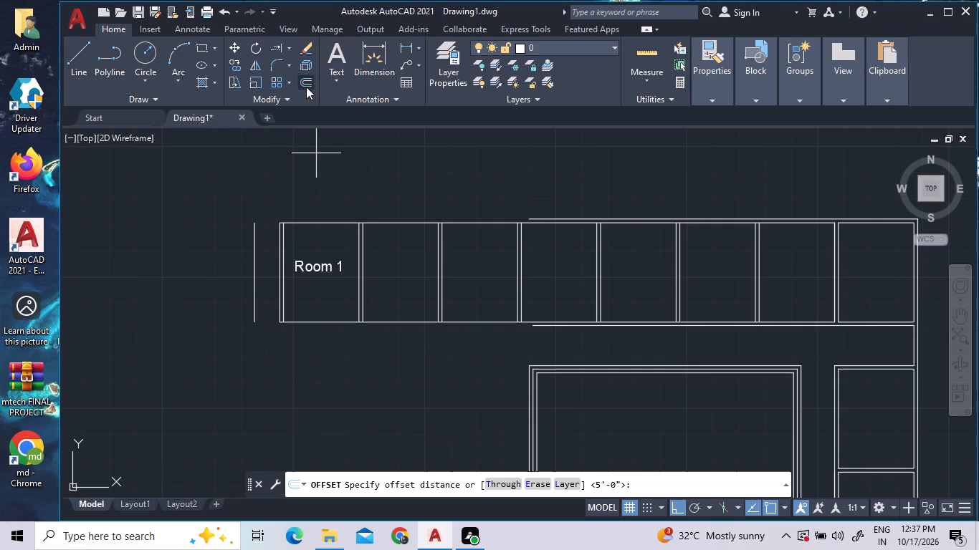
{"action": "key", "text": "9"}
{"action": "key", "text": "shift+quotedbl"}
{"action": "key", "text": "Return"}
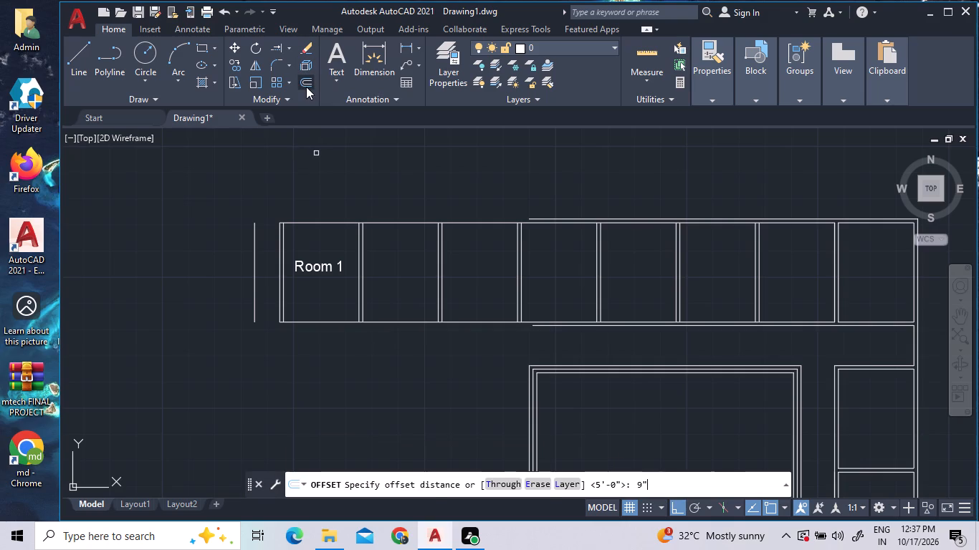
{"action": "left_click", "coordinate": [255, 248]}
{"action": "left_click", "coordinate": [234, 247]}
Erase the small stray objects lying just west of the building's southwest corner.
{"action": "scroll", "coordinate": [257, 233], "scroll_direction": "down", "scroll_amount": 2}
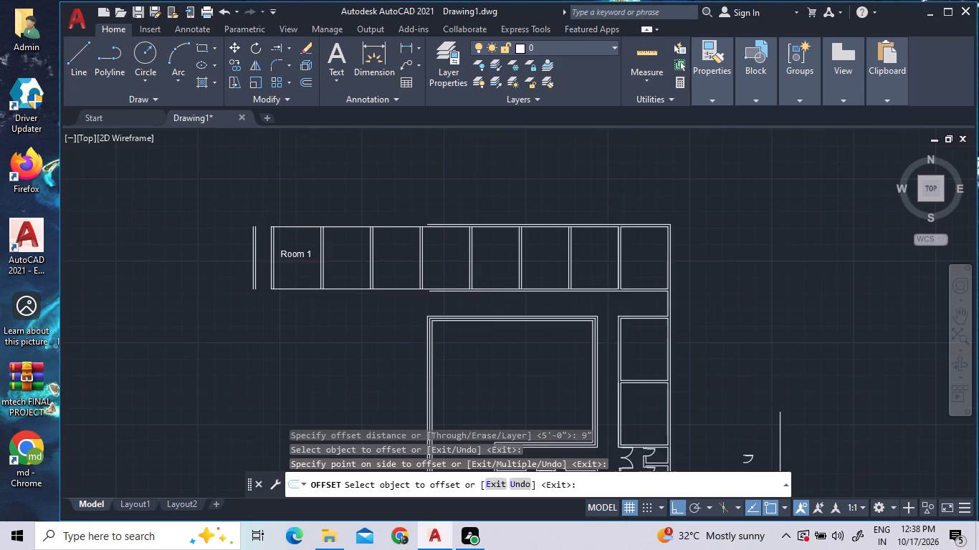
{"action": "scroll", "coordinate": [270, 281], "scroll_direction": "up", "scroll_amount": 2}
{"action": "scroll", "coordinate": [270, 281], "scroll_direction": "down", "scroll_amount": 3}
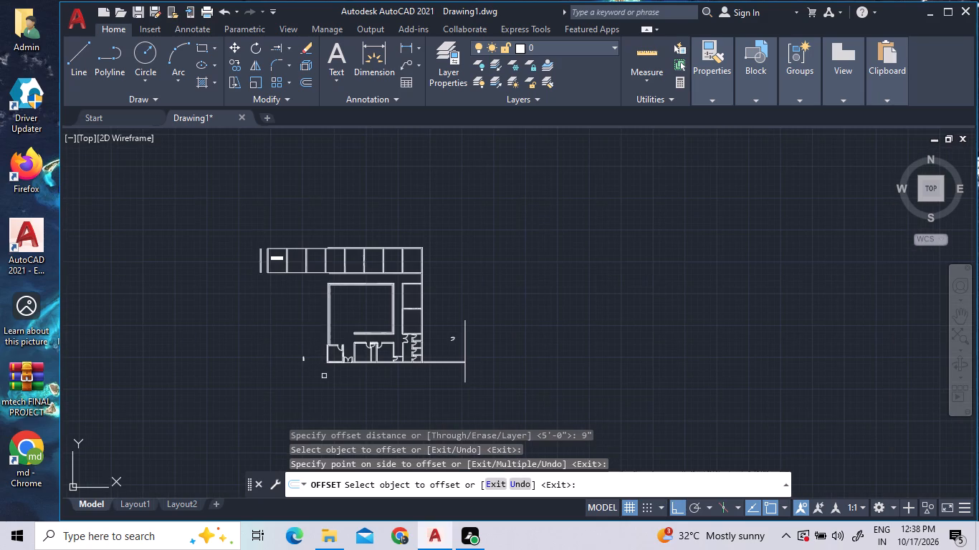
{"action": "scroll", "coordinate": [320, 376], "scroll_direction": "up", "scroll_amount": 2}
{"action": "scroll", "coordinate": [283, 364], "scroll_direction": "down", "scroll_amount": 2}
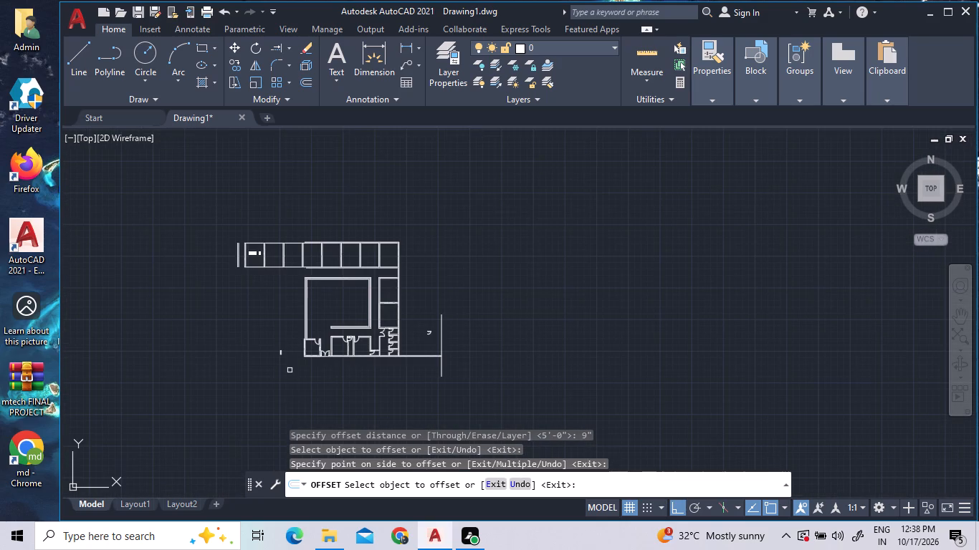
{"action": "scroll", "coordinate": [290, 365], "scroll_direction": "up", "scroll_amount": 2}
{"action": "left_click", "coordinate": [289, 354]}
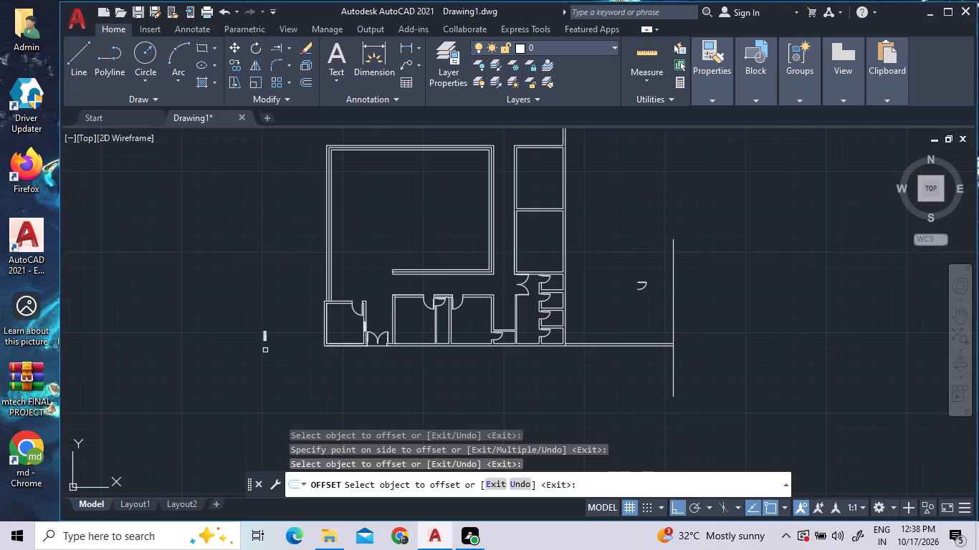
{"action": "right_click", "coordinate": [265, 350]}
{"action": "double_click", "coordinate": [277, 356]}
{"action": "double_click", "coordinate": [262, 319]}
{"action": "right_click", "coordinate": [262, 319]}
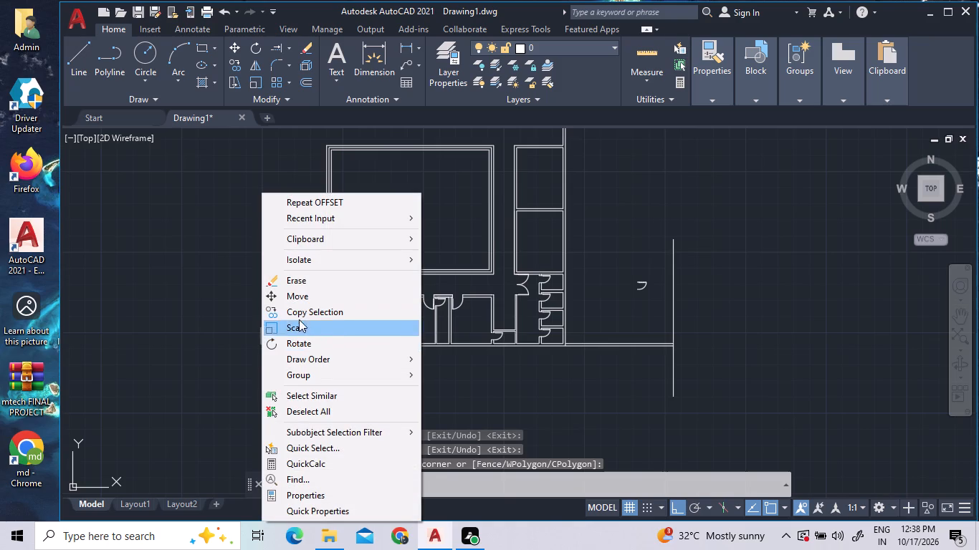
{"action": "left_click", "coordinate": [303, 279]}
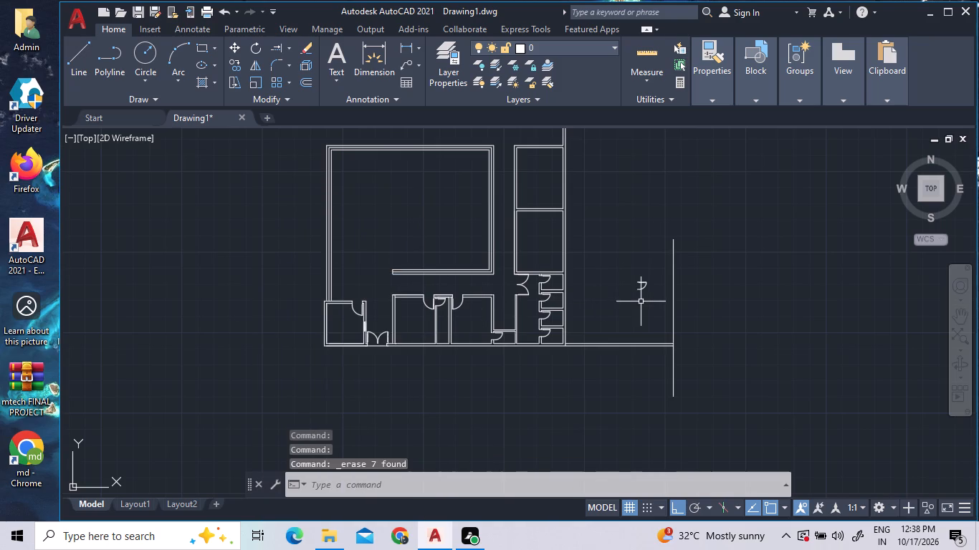
Erase the stray door block lying outside the building, east of the toilet cubicles.
{"action": "double_click", "coordinate": [659, 312]}
{"action": "left_click", "coordinate": [622, 261]}
{"action": "right_click", "coordinate": [622, 261]}
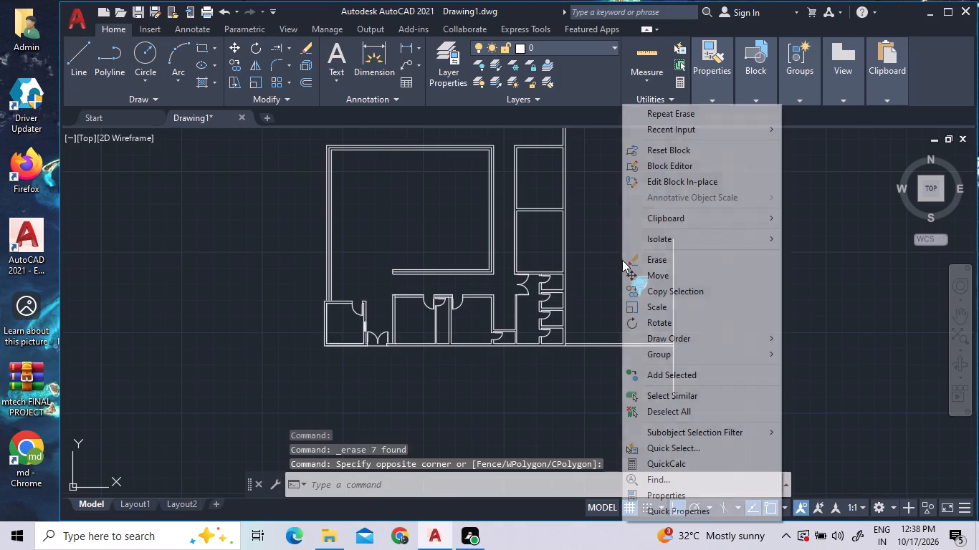
{"action": "left_click", "coordinate": [650, 260]}
Erase the long vertical line crossing the east end of the extended south wall lines.
{"action": "left_click", "coordinate": [697, 317]}
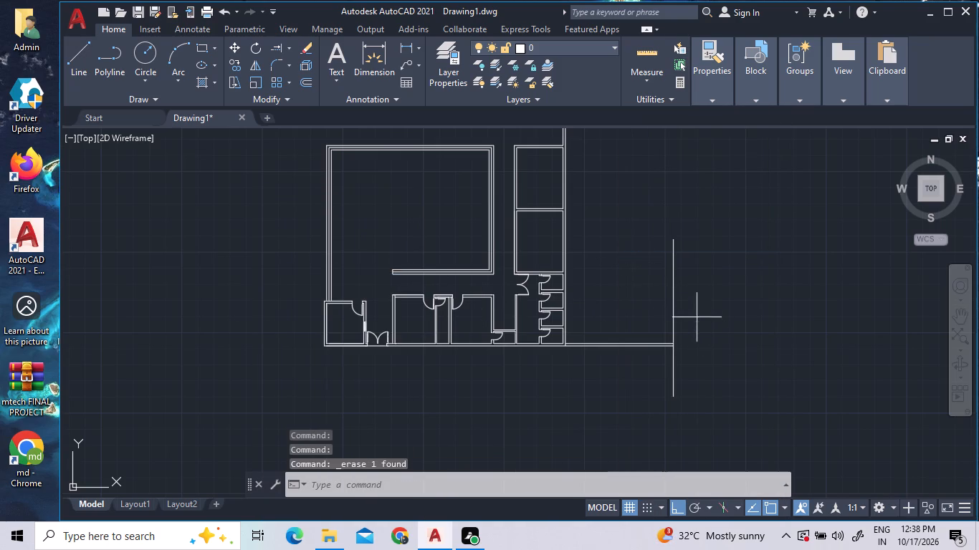
{"action": "right_click", "coordinate": [612, 261]}
{"action": "left_click", "coordinate": [640, 266]}
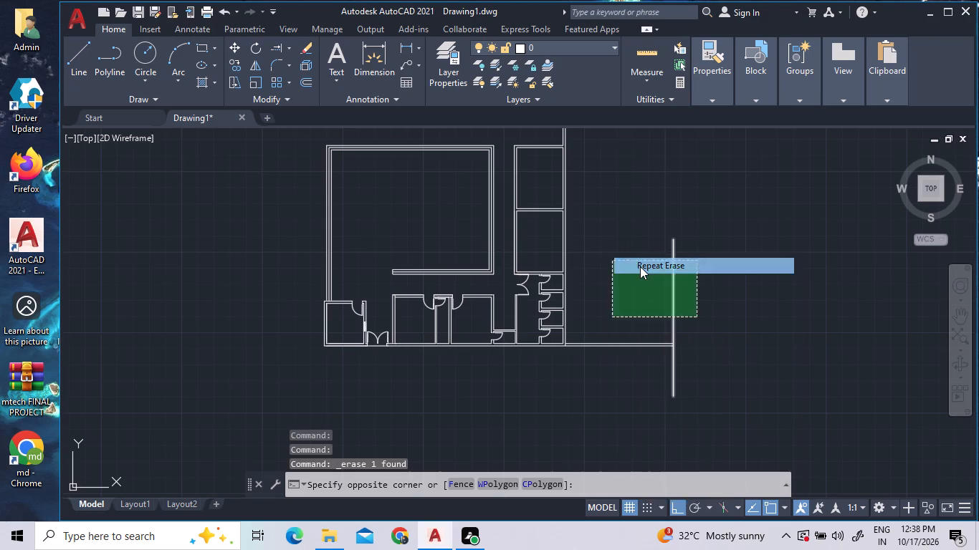
{"action": "left_click", "coordinate": [673, 299]}
{"action": "right_click", "coordinate": [673, 298]}
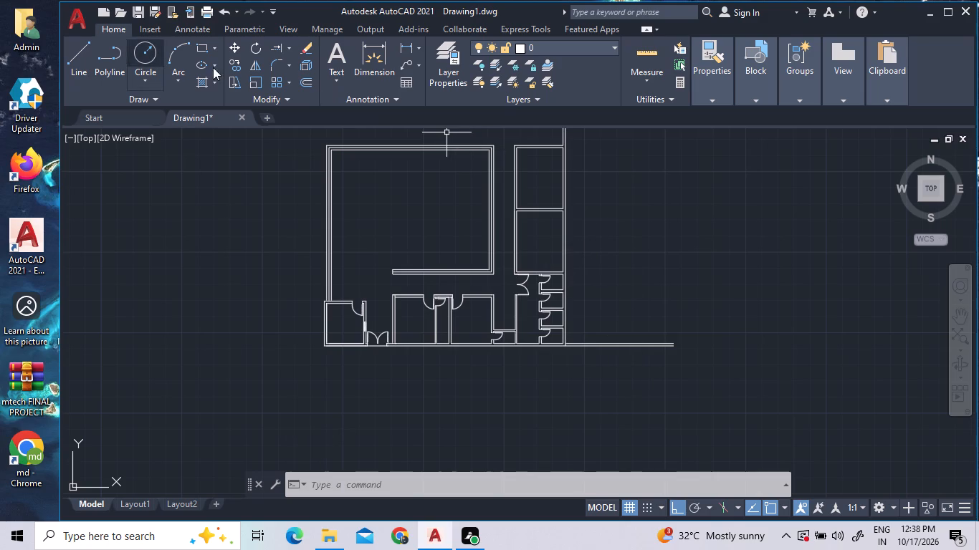
Offset the building's outer east wall line 5' to the east.
{"action": "left_click", "coordinate": [307, 85]}
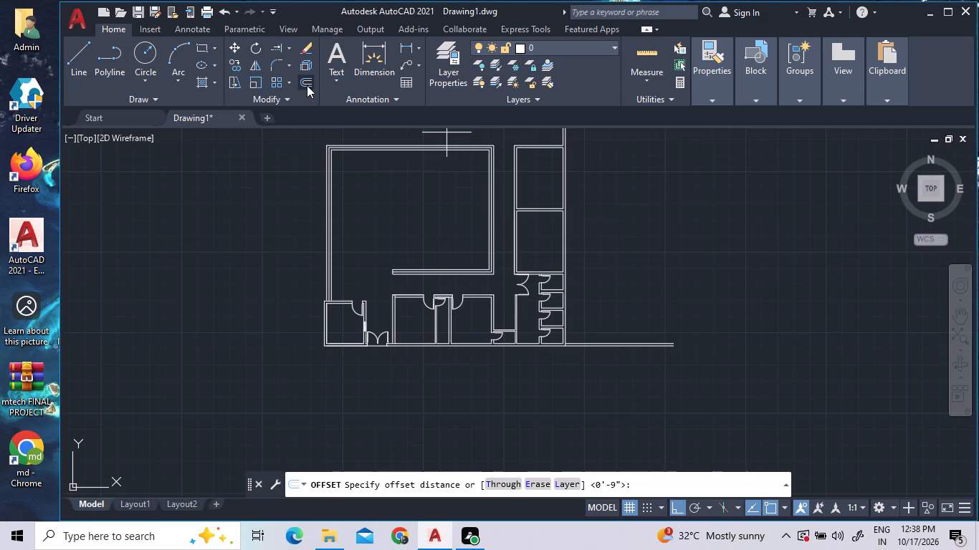
{"action": "type", "text": "5'"}
{"action": "key", "text": "Return"}
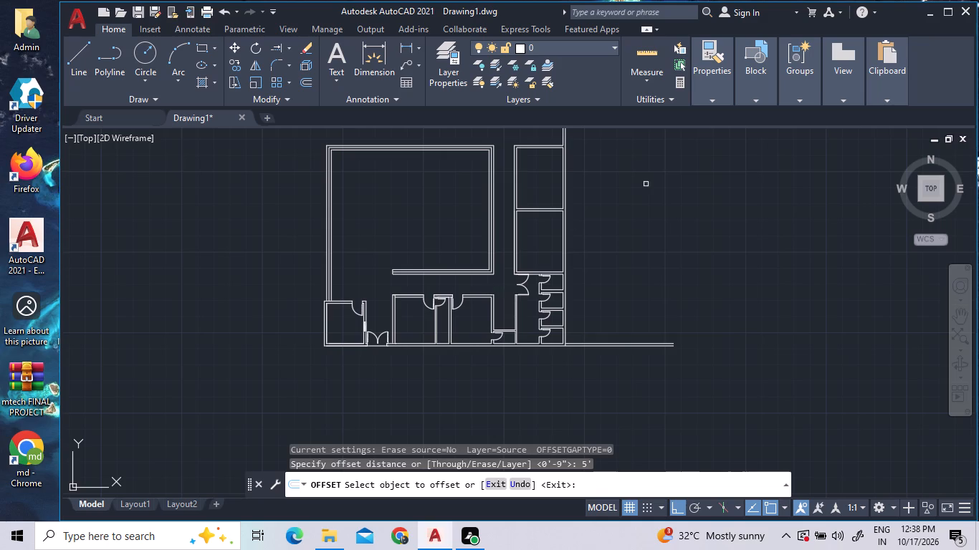
{"action": "scroll", "coordinate": [586, 258], "scroll_direction": "up", "scroll_amount": 2}
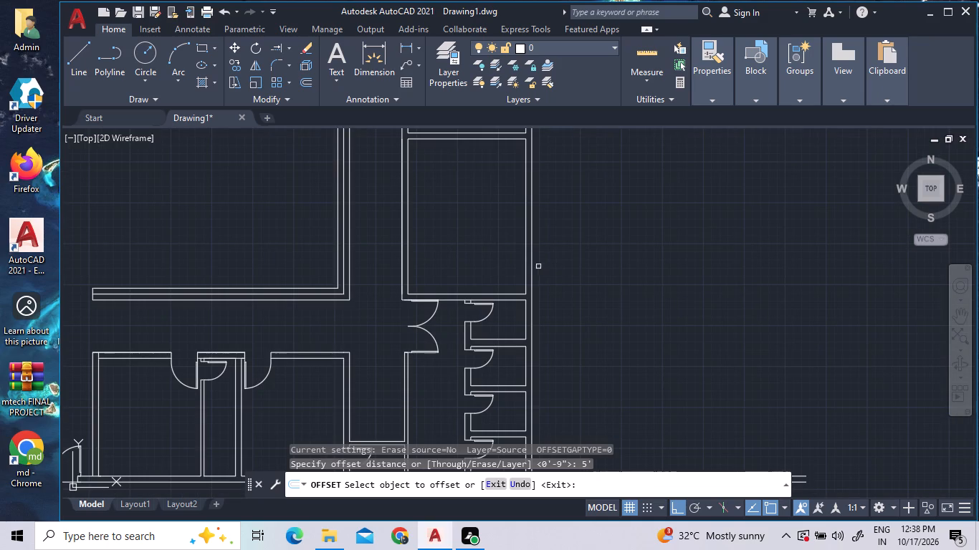
{"action": "double_click", "coordinate": [531, 270]}
{"action": "left_click", "coordinate": [644, 263]}
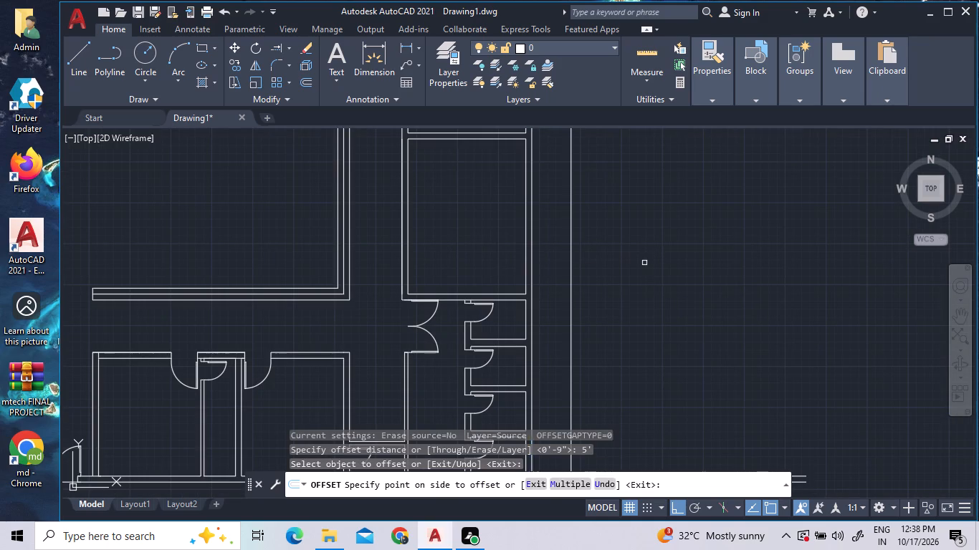
{"action": "scroll", "coordinate": [644, 263], "scroll_direction": "down", "scroll_amount": 3}
{"action": "scroll", "coordinate": [640, 295], "scroll_direction": "up", "scroll_amount": 3}
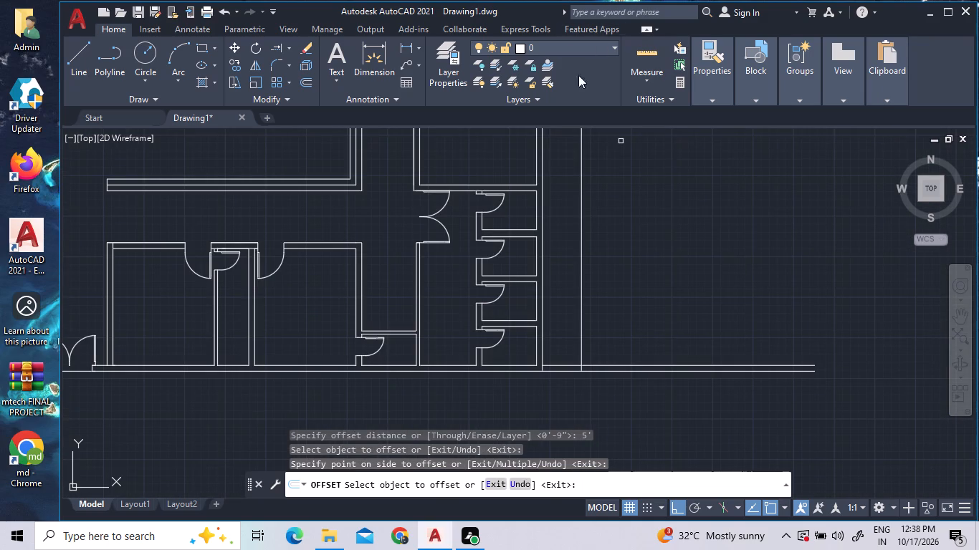
Offset the new line east of the building by 9" further east to give the wall its thickness.
{"action": "left_click", "coordinate": [307, 81]}
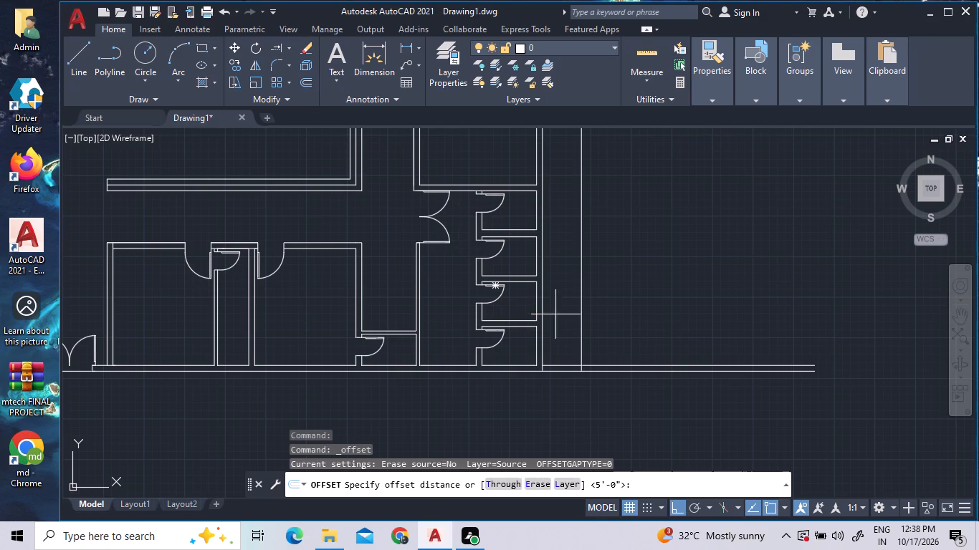
{"action": "type", "text": "9\""}
{"action": "key", "text": "Return"}
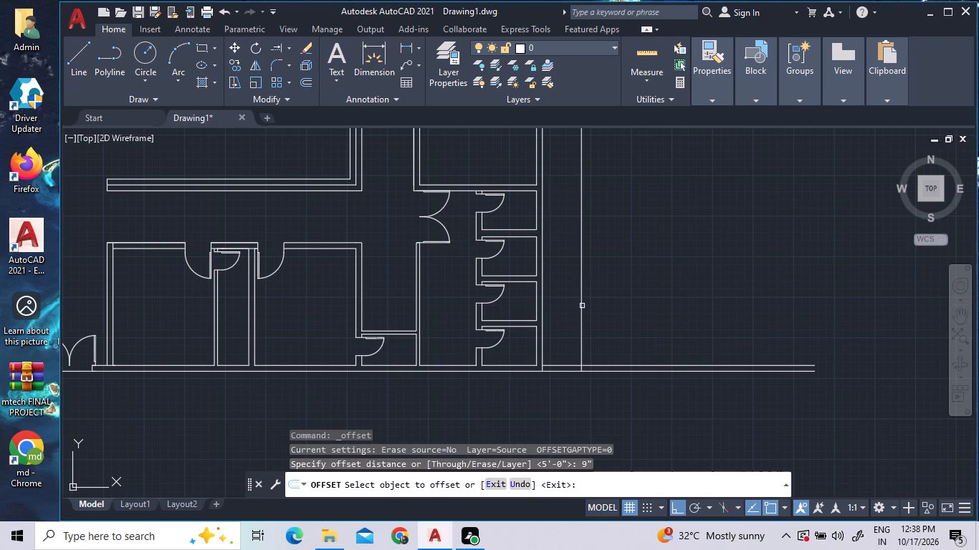
{"action": "left_click", "coordinate": [582, 306]}
{"action": "left_click", "coordinate": [609, 304]}
{"action": "scroll", "coordinate": [619, 334], "scroll_direction": "down", "scroll_amount": 4}
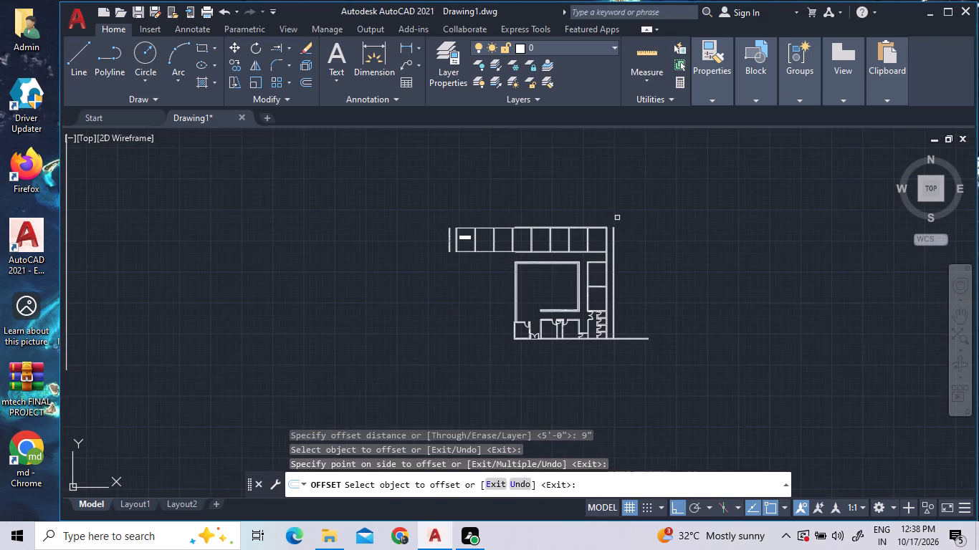
{"action": "scroll", "coordinate": [615, 208], "scroll_direction": "up", "scroll_amount": 3}
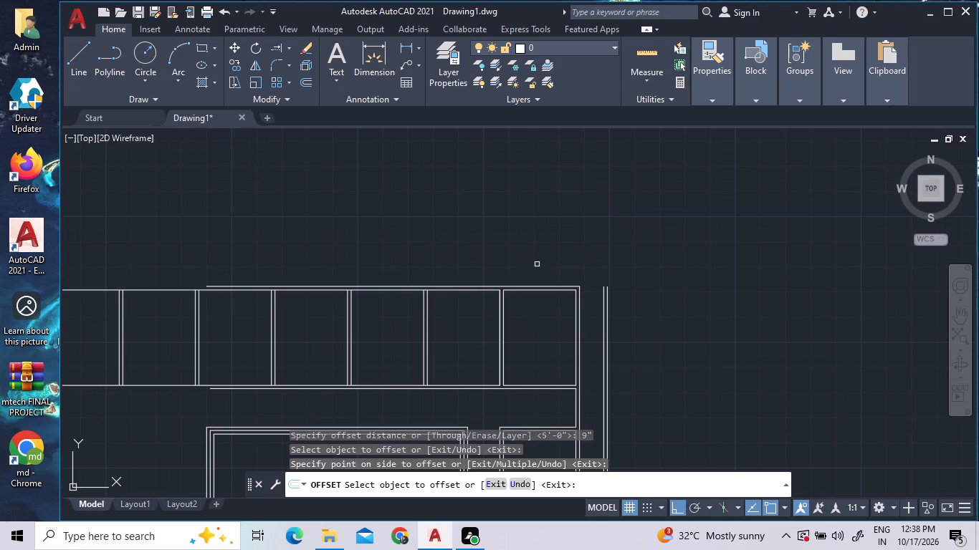
{"action": "left_click", "coordinate": [520, 286]}
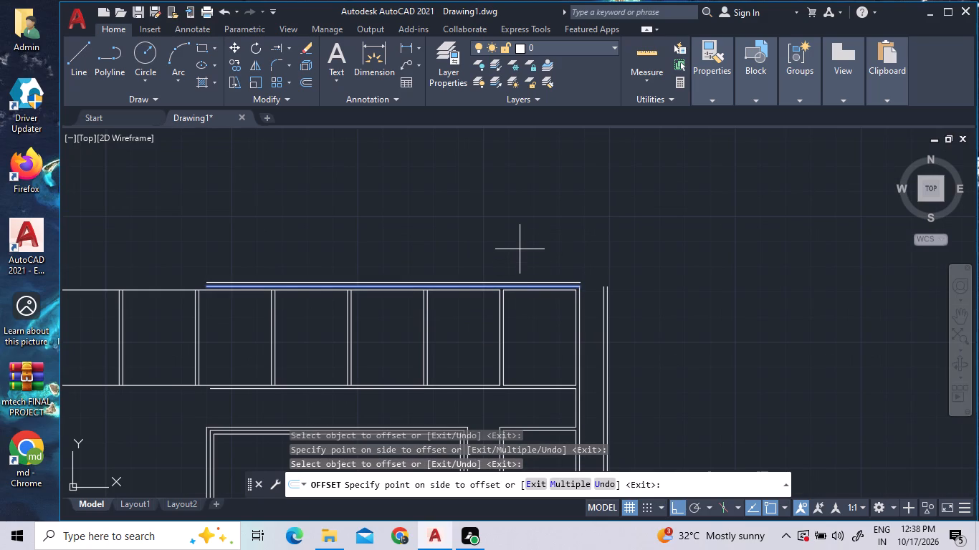
{"action": "key", "text": "Escape"}
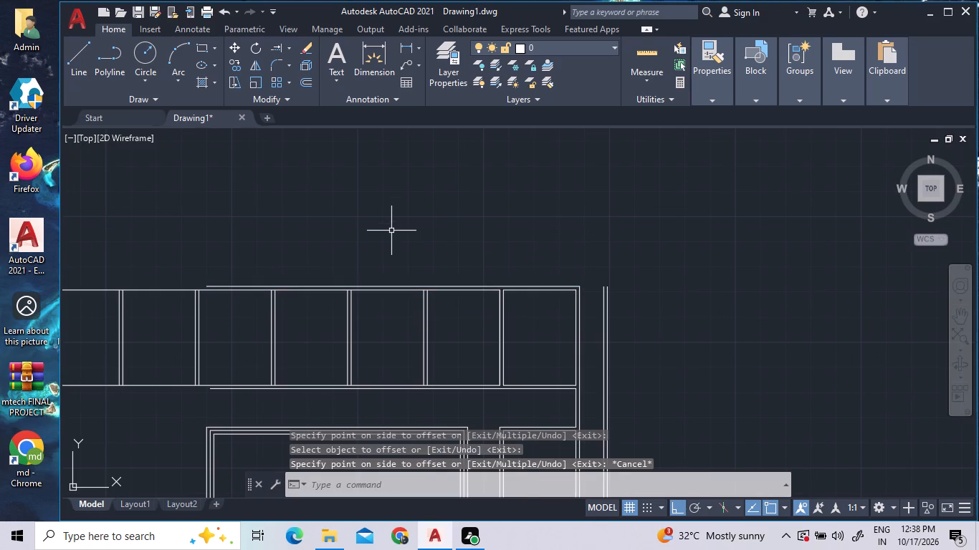
Offset the outer north wall line of the room row 5' to the north.
{"action": "scroll", "coordinate": [391, 233], "scroll_direction": "down", "scroll_amount": 2}
{"action": "scroll", "coordinate": [272, 245], "scroll_direction": "up", "scroll_amount": 1}
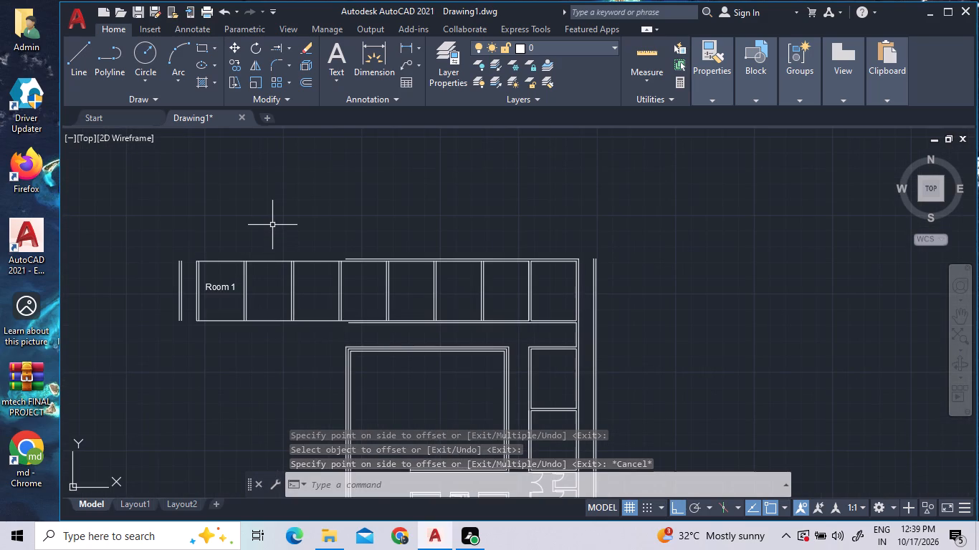
{"action": "key", "text": "o"}
{"action": "key", "text": "Return"}
{"action": "type", "text": "5'"}
{"action": "key", "text": "Return"}
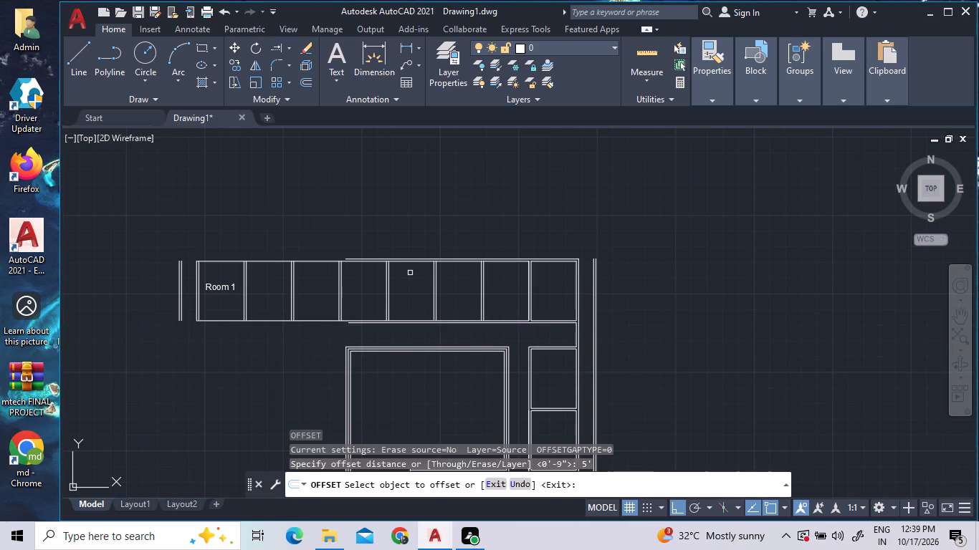
{"action": "double_click", "coordinate": [407, 257]}
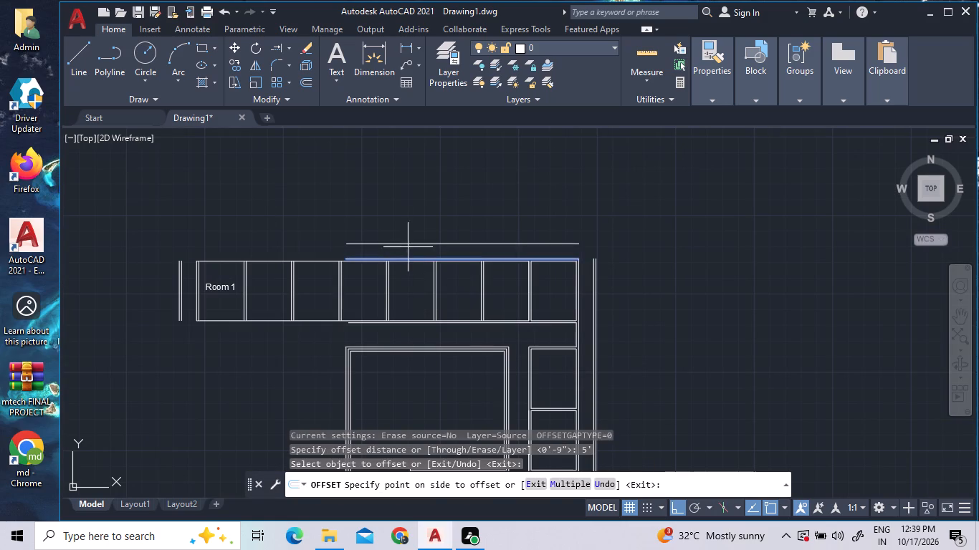
{"action": "left_click", "coordinate": [408, 220]}
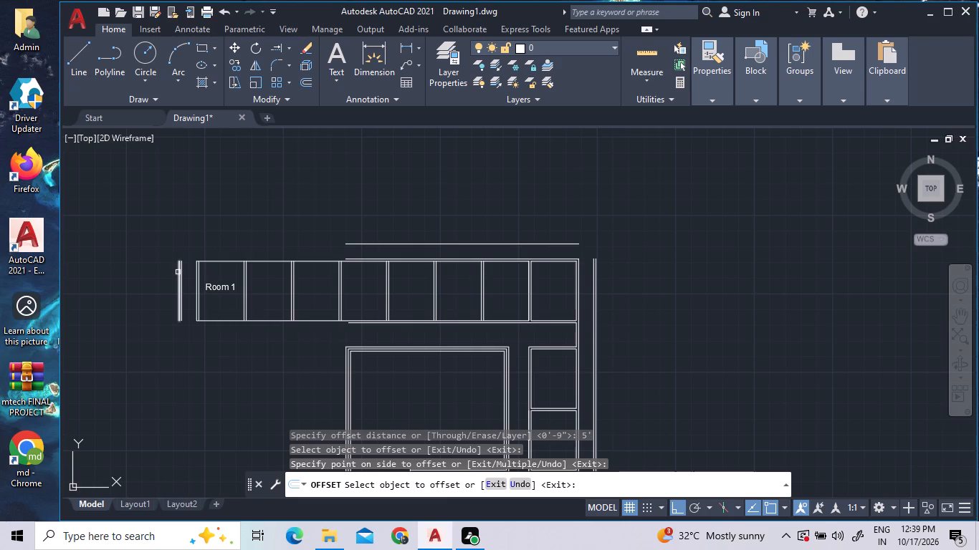
{"action": "key", "text": "Escape"}
Draw a vertical guide line about 21'-9" long just northwest of Room 1.
{"action": "scroll", "coordinate": [246, 264], "scroll_direction": "up", "scroll_amount": 2}
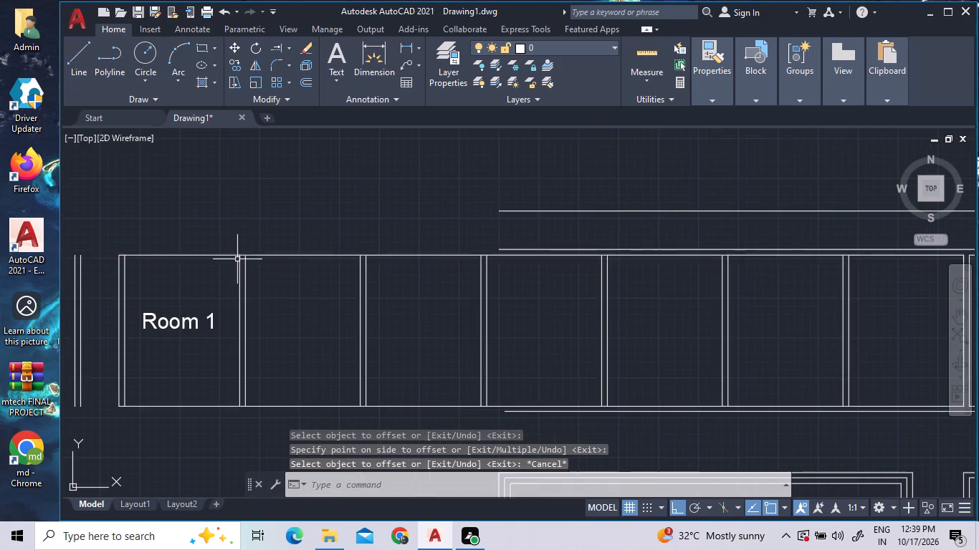
{"action": "scroll", "coordinate": [244, 275], "scroll_direction": "down", "scroll_amount": 3}
{"action": "left_click", "coordinate": [80, 64]}
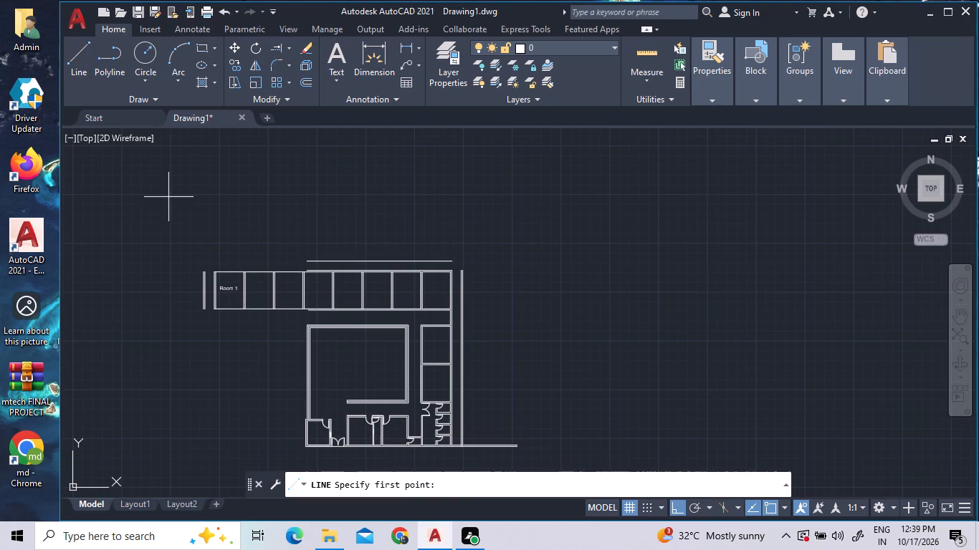
{"action": "left_click", "coordinate": [181, 270]}
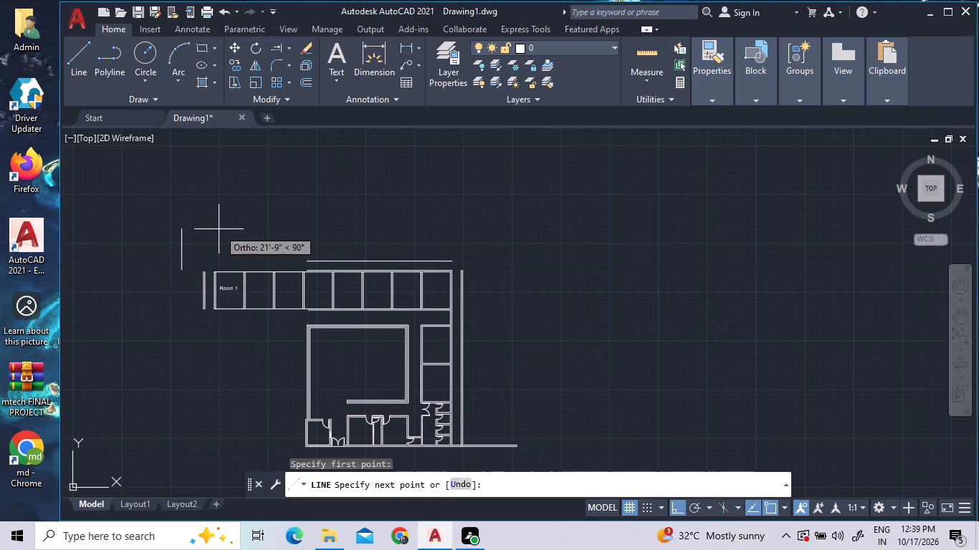
{"action": "left_click", "coordinate": [219, 229]}
{"action": "key", "text": "Escape"}
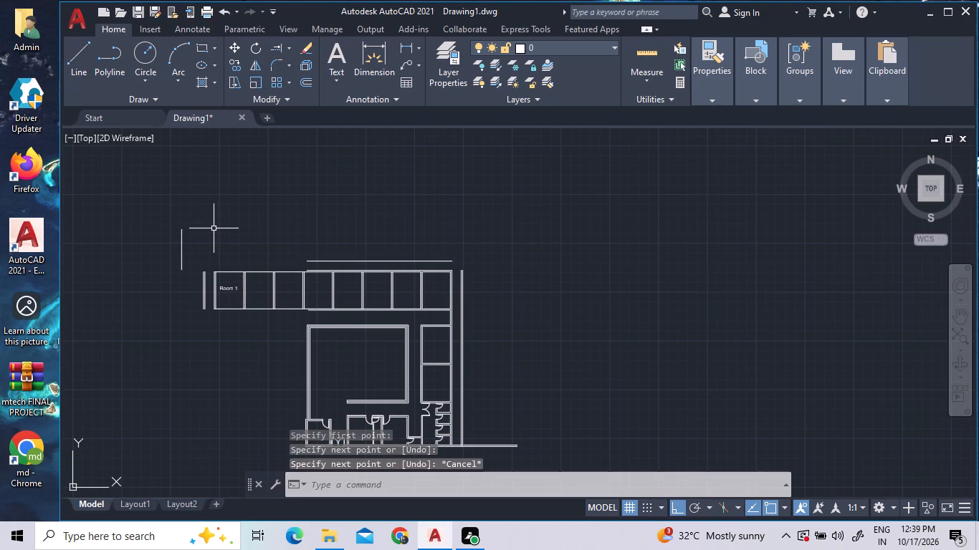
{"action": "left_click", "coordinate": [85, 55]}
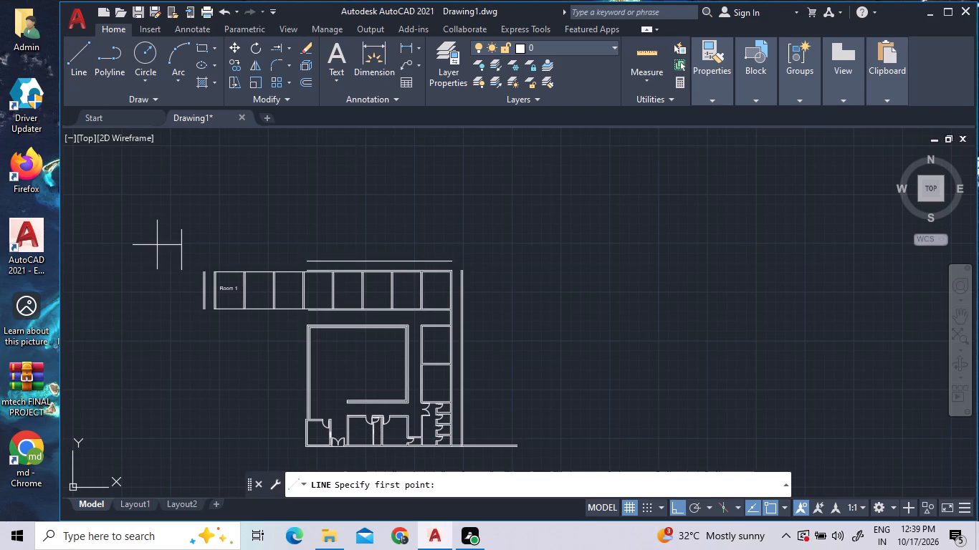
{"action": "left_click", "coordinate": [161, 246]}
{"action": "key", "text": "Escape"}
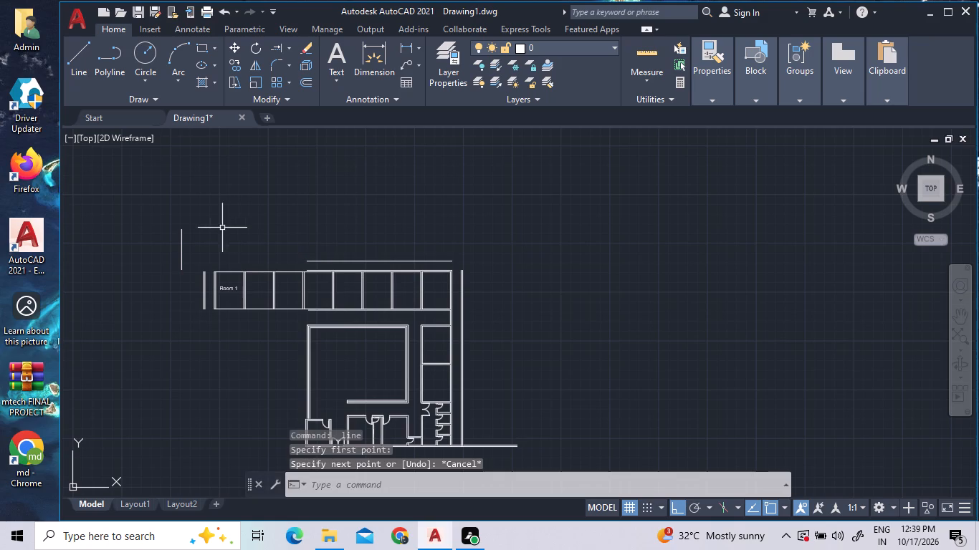
Draw a horizontal guide line north of Room 1, crossing the vertical guide line.
{"action": "left_click", "coordinate": [74, 67]}
{"action": "left_click", "coordinate": [232, 240]}
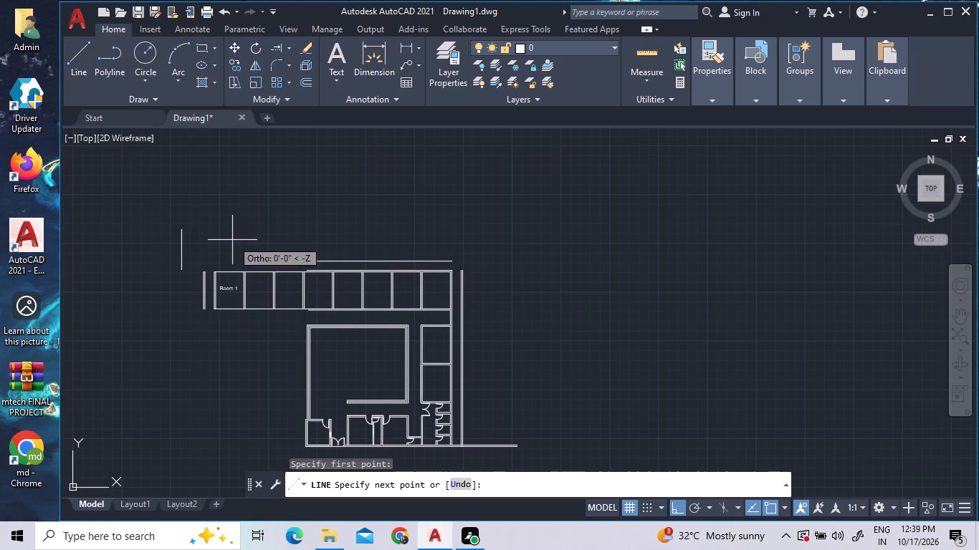
{"action": "left_click", "coordinate": [114, 238]}
{"action": "key", "text": "Escape"}
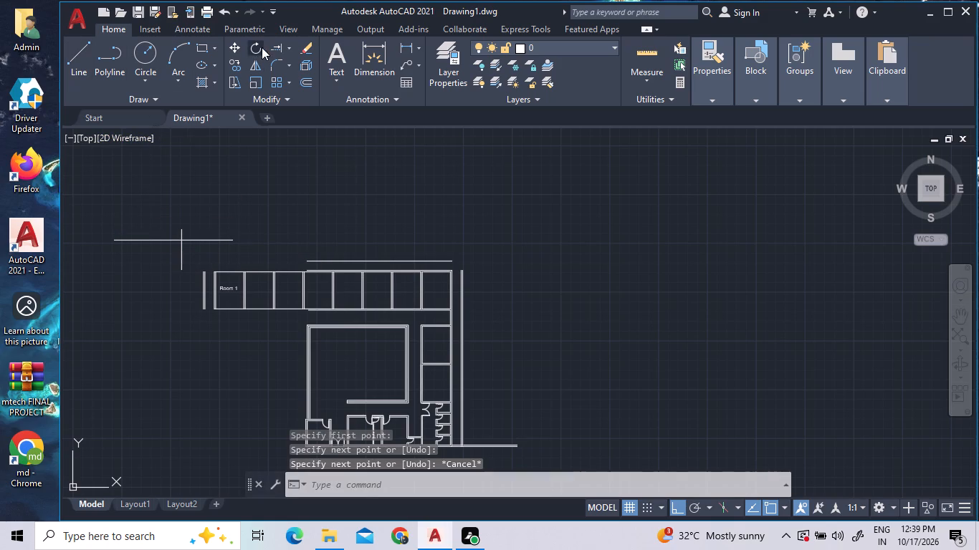
Extend the outer line of the wall west of Room 1 north to the horizontal guide line.
{"action": "left_click", "coordinate": [281, 51]}
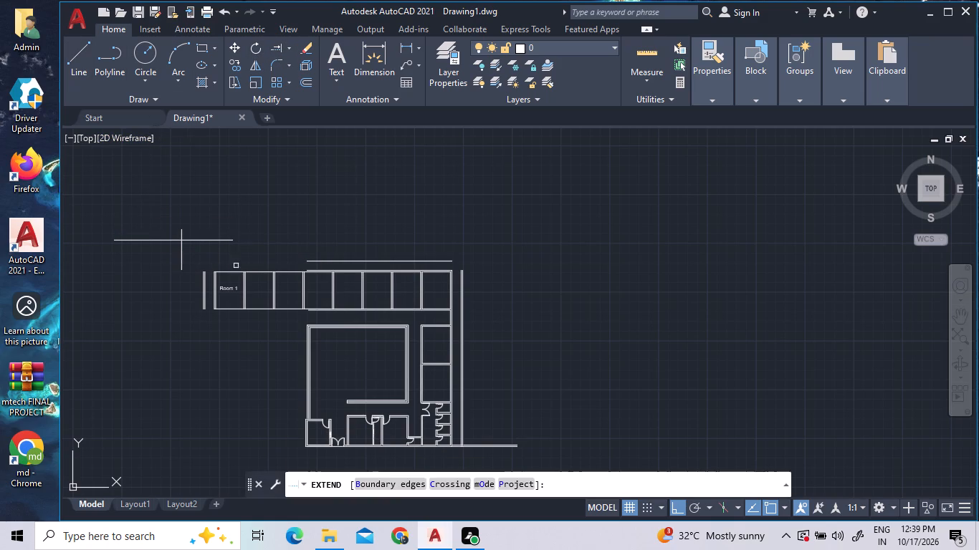
{"action": "scroll", "coordinate": [201, 294], "scroll_direction": "up", "scroll_amount": 2}
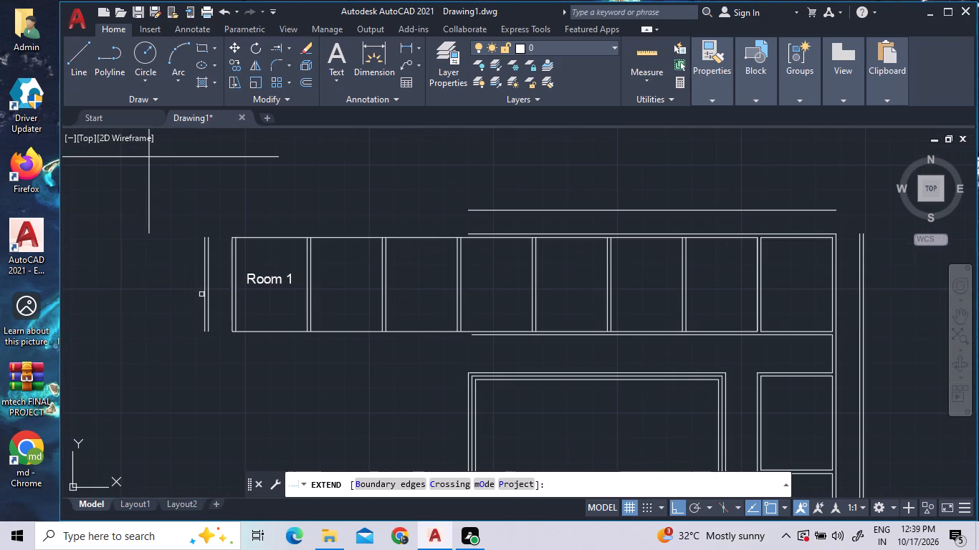
{"action": "double_click", "coordinate": [205, 279]}
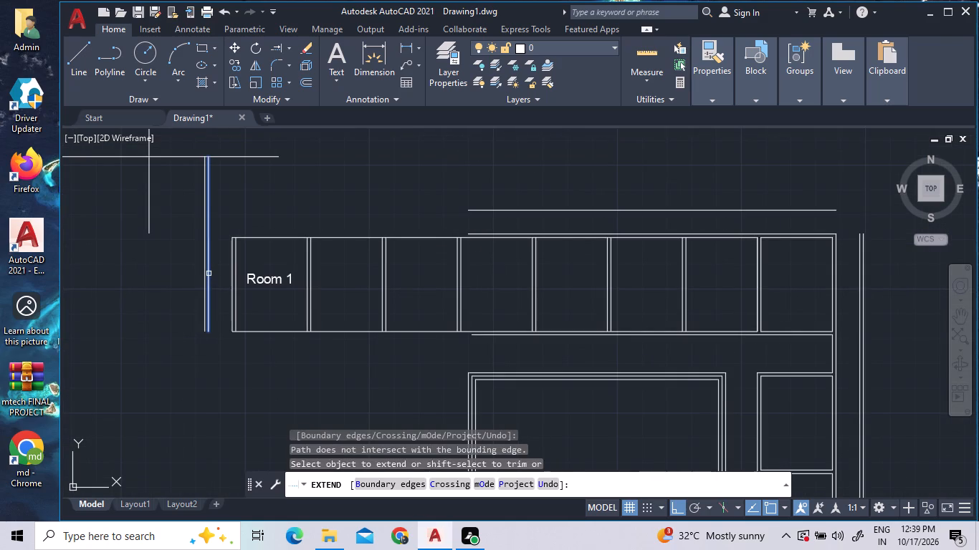
Extend both north wall lines of the room row and the offset line above them west to the new west wall.
{"action": "left_click", "coordinate": [249, 239]}
{"action": "left_click", "coordinate": [481, 233]}
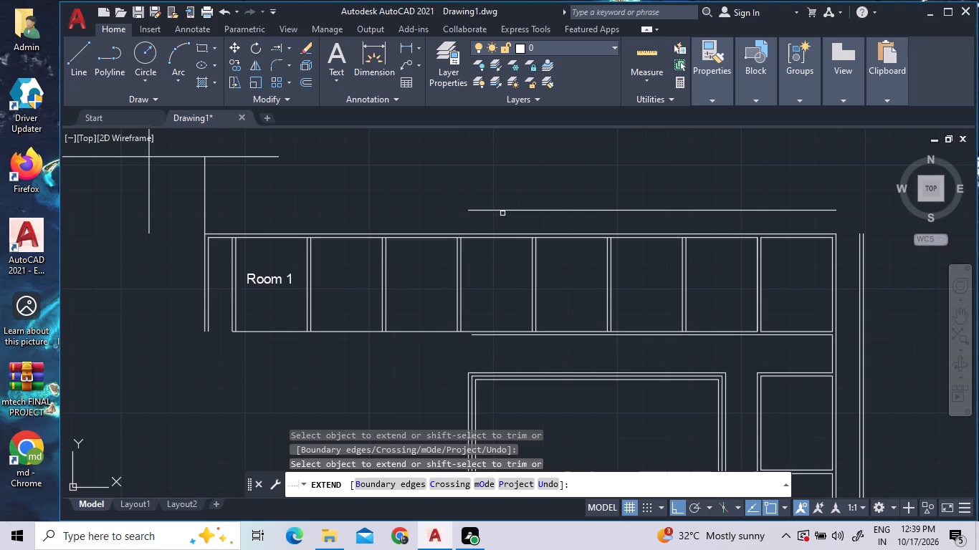
{"action": "left_click", "coordinate": [499, 210]}
{"action": "scroll", "coordinate": [365, 191], "scroll_direction": "down", "scroll_amount": 1}
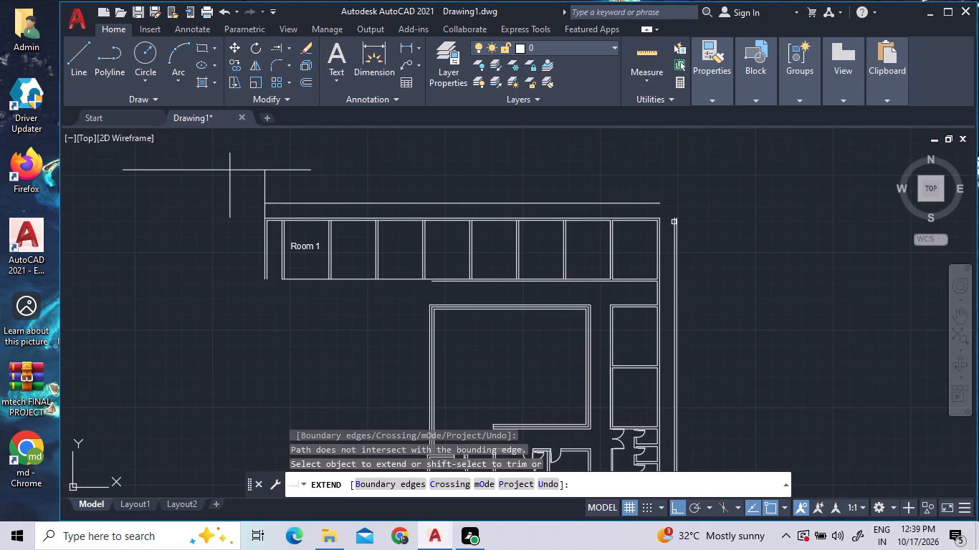
{"action": "key", "text": "Escape"}
Move the two crossing guide lines east so they sit above the building's northeast corner.
{"action": "left_click", "coordinate": [240, 178]}
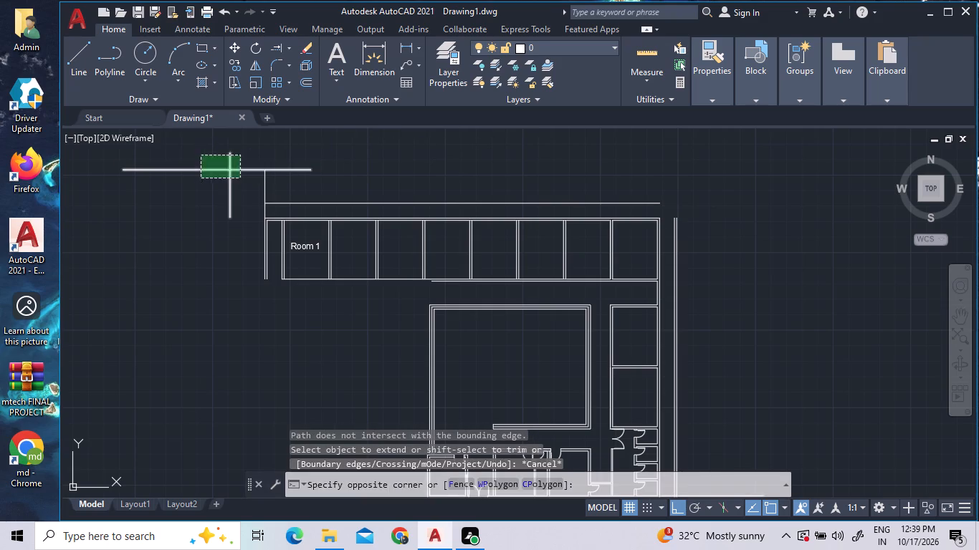
{"action": "double_click", "coordinate": [201, 155]}
{"action": "right_click", "coordinate": [201, 155]}
{"action": "left_click", "coordinate": [247, 264]}
{"action": "left_click", "coordinate": [247, 261]}
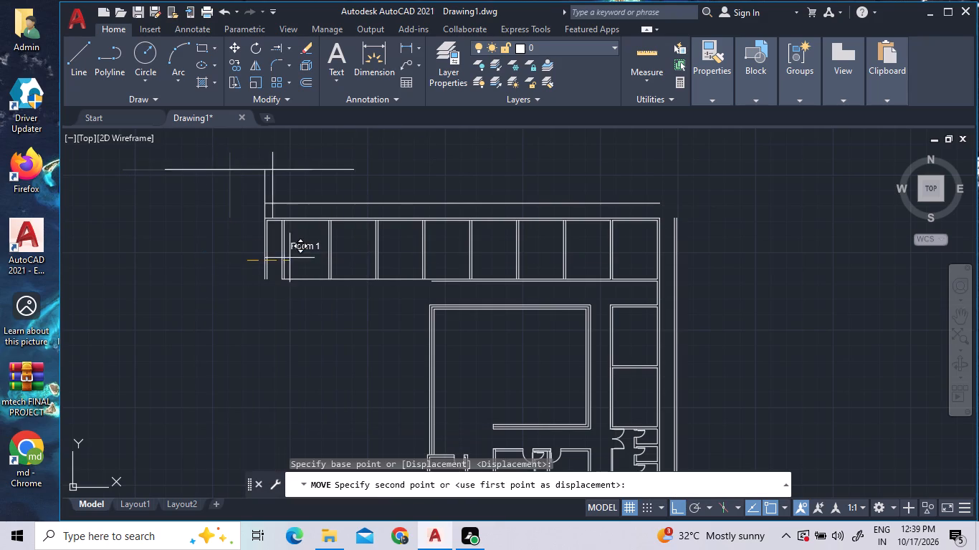
{"action": "left_click", "coordinate": [715, 266]}
{"action": "key", "text": "Escape"}
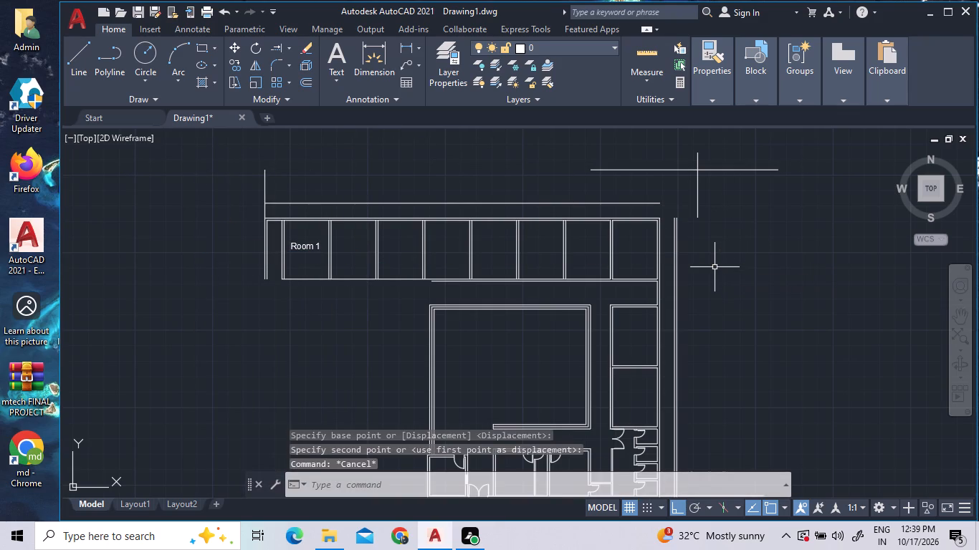
Extend the outer east wall line north to the horizontal guide line, and the offset north line east to meet it.
{"action": "left_click", "coordinate": [275, 44]}
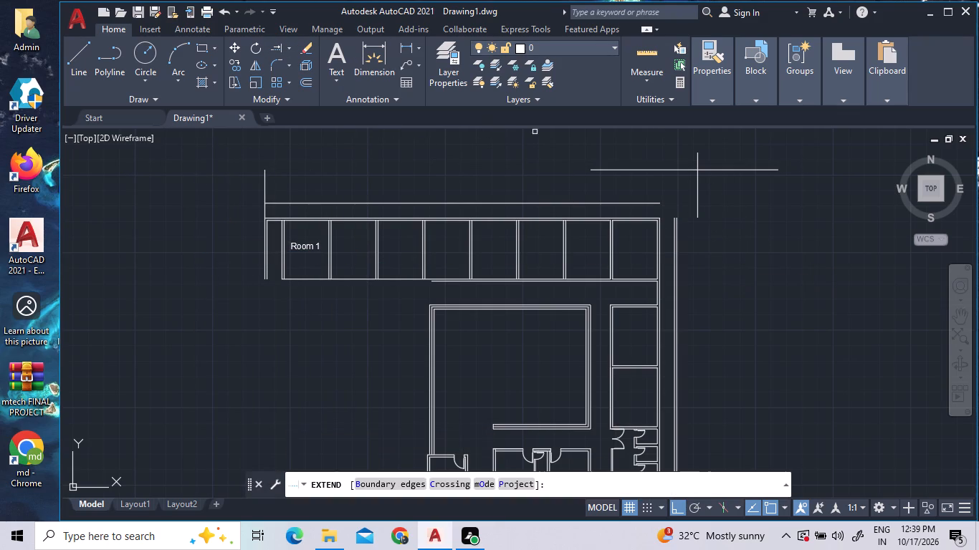
{"action": "left_click", "coordinate": [679, 237]}
{"action": "double_click", "coordinate": [634, 203]}
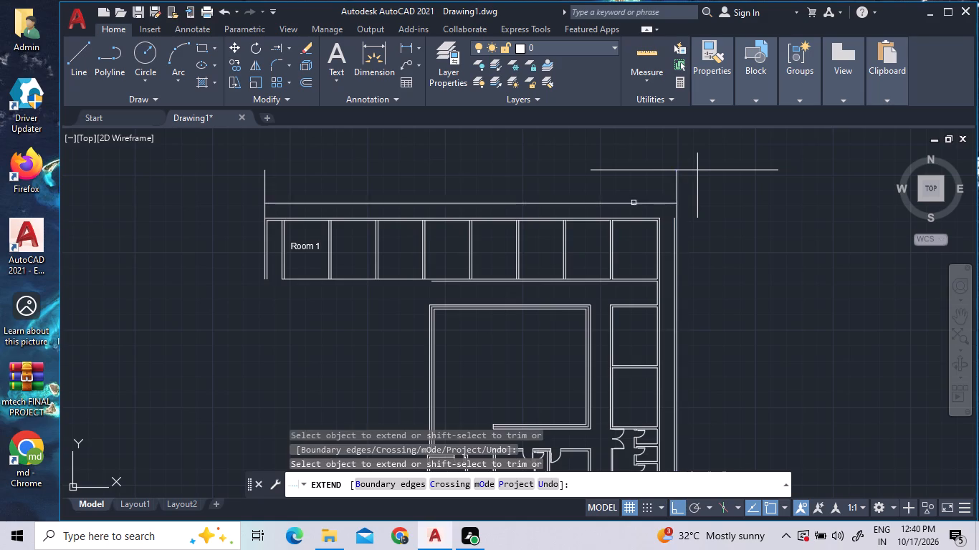
{"action": "key", "text": "Escape"}
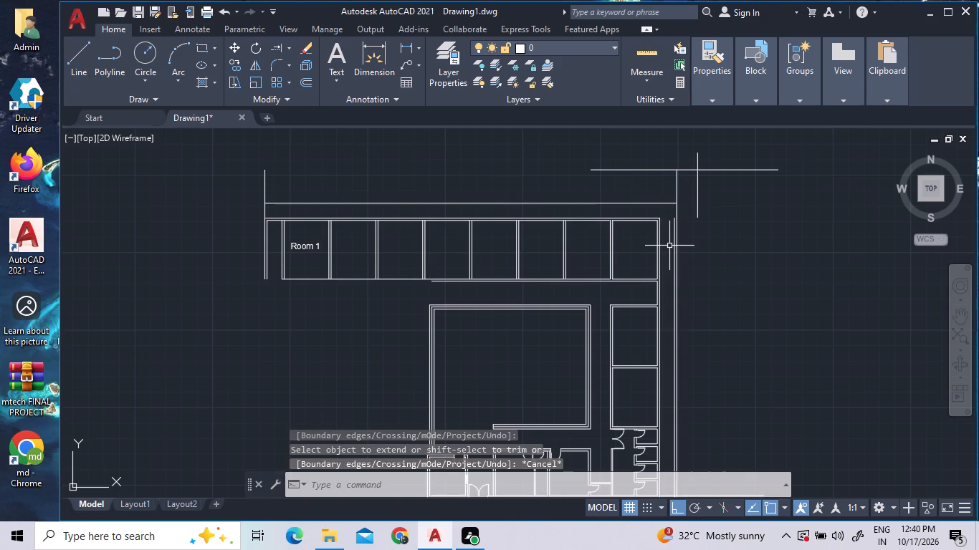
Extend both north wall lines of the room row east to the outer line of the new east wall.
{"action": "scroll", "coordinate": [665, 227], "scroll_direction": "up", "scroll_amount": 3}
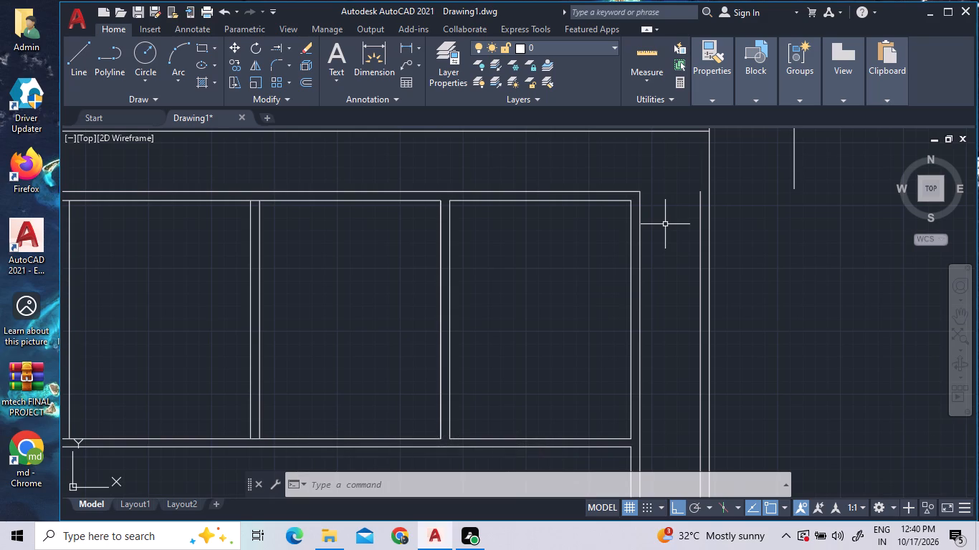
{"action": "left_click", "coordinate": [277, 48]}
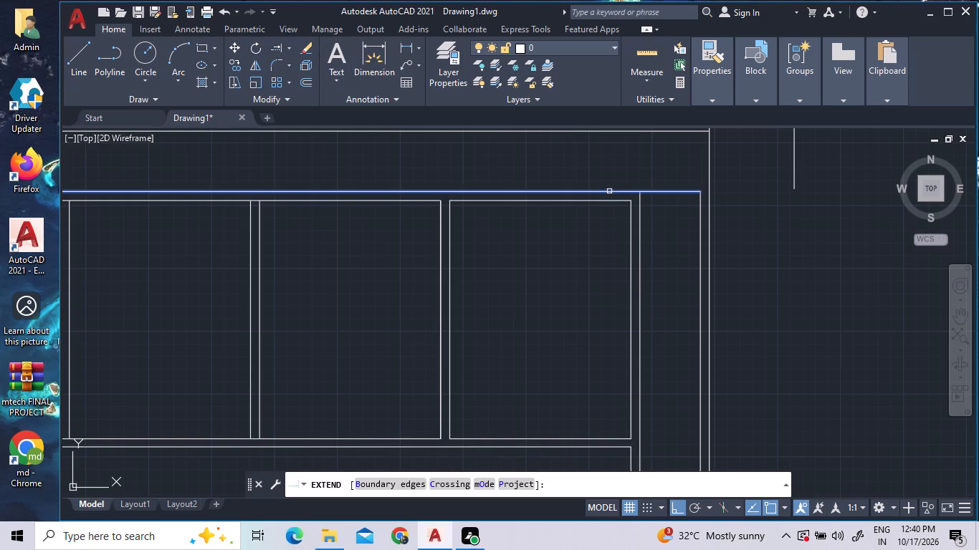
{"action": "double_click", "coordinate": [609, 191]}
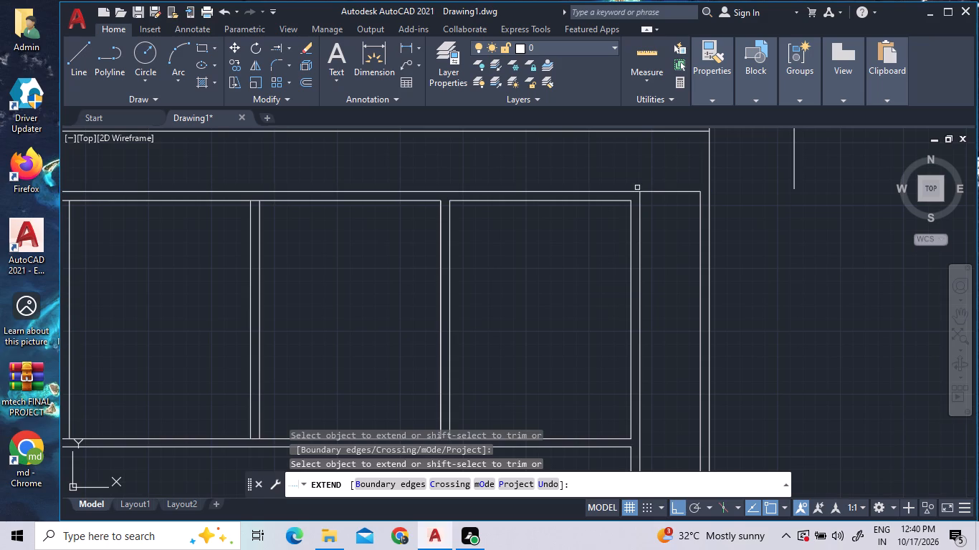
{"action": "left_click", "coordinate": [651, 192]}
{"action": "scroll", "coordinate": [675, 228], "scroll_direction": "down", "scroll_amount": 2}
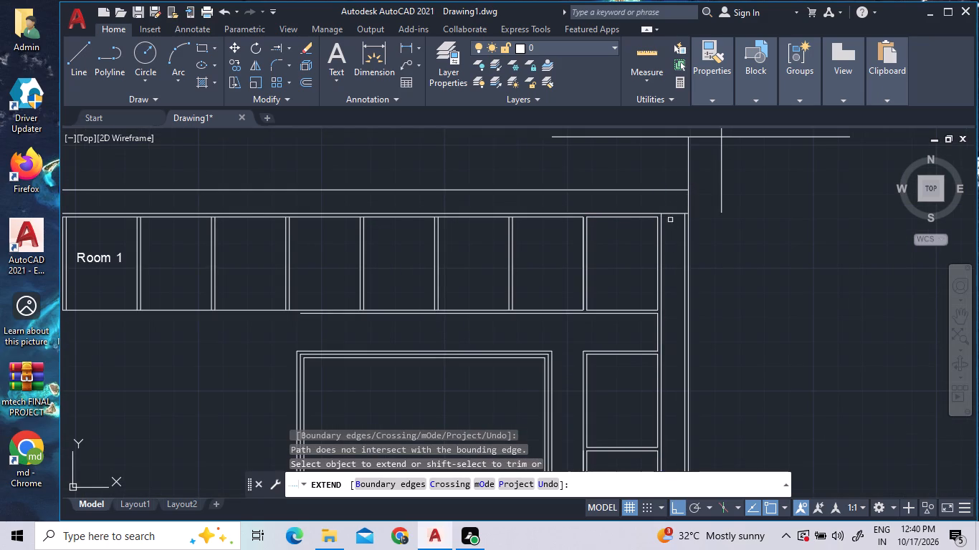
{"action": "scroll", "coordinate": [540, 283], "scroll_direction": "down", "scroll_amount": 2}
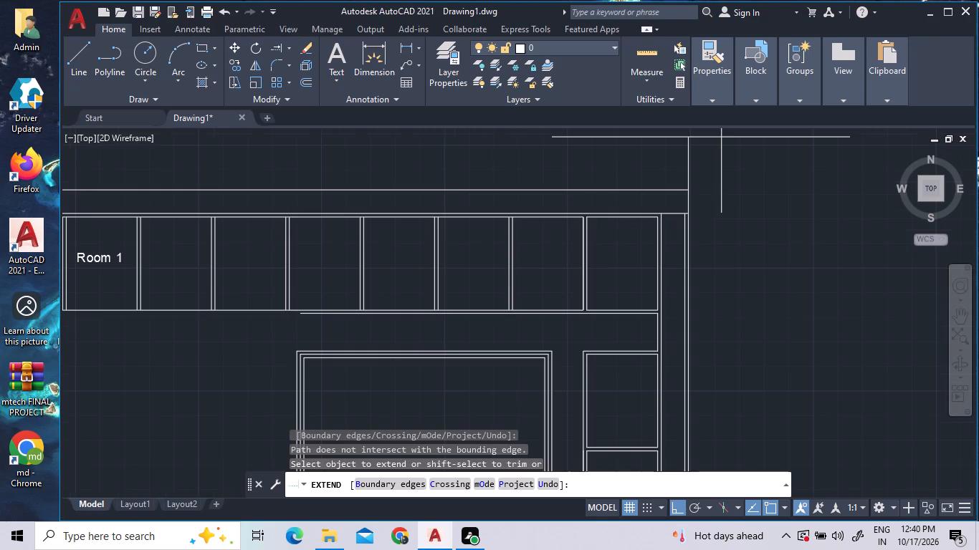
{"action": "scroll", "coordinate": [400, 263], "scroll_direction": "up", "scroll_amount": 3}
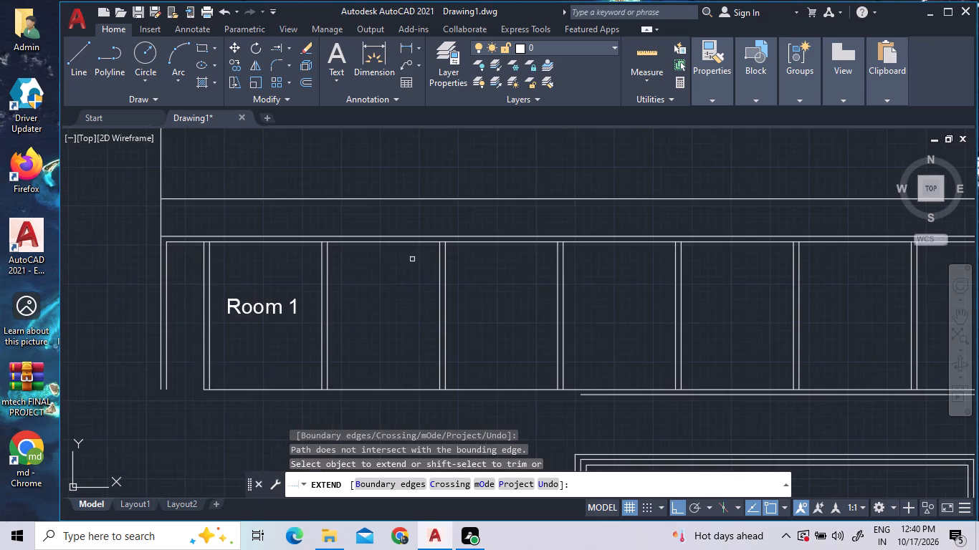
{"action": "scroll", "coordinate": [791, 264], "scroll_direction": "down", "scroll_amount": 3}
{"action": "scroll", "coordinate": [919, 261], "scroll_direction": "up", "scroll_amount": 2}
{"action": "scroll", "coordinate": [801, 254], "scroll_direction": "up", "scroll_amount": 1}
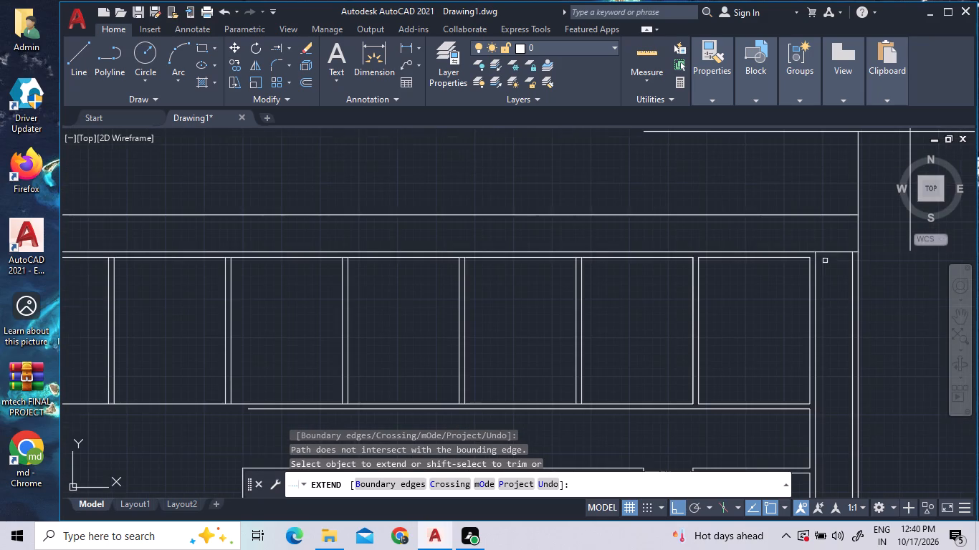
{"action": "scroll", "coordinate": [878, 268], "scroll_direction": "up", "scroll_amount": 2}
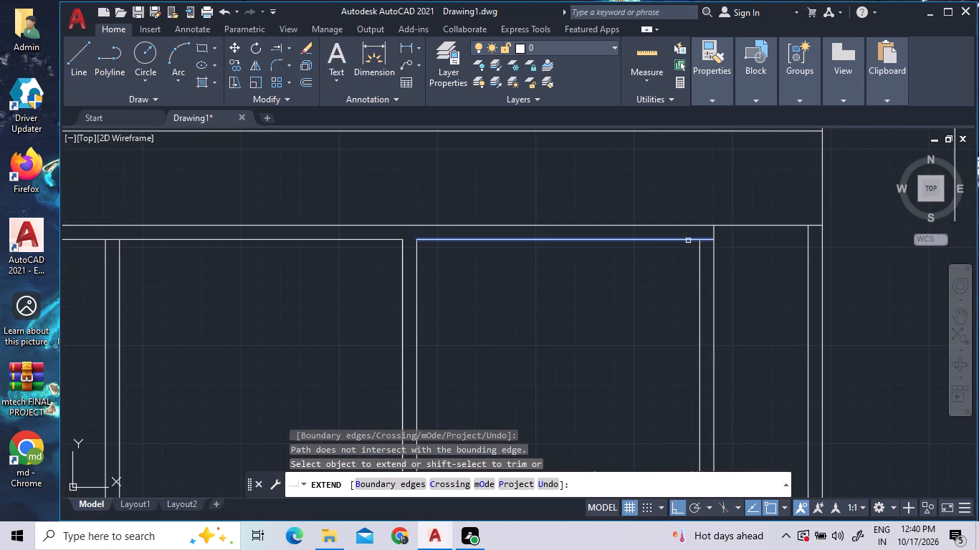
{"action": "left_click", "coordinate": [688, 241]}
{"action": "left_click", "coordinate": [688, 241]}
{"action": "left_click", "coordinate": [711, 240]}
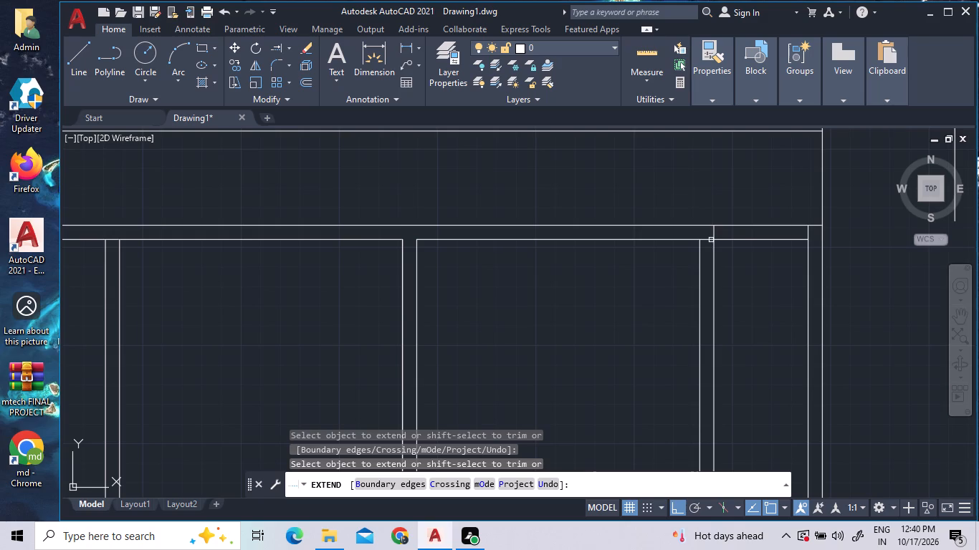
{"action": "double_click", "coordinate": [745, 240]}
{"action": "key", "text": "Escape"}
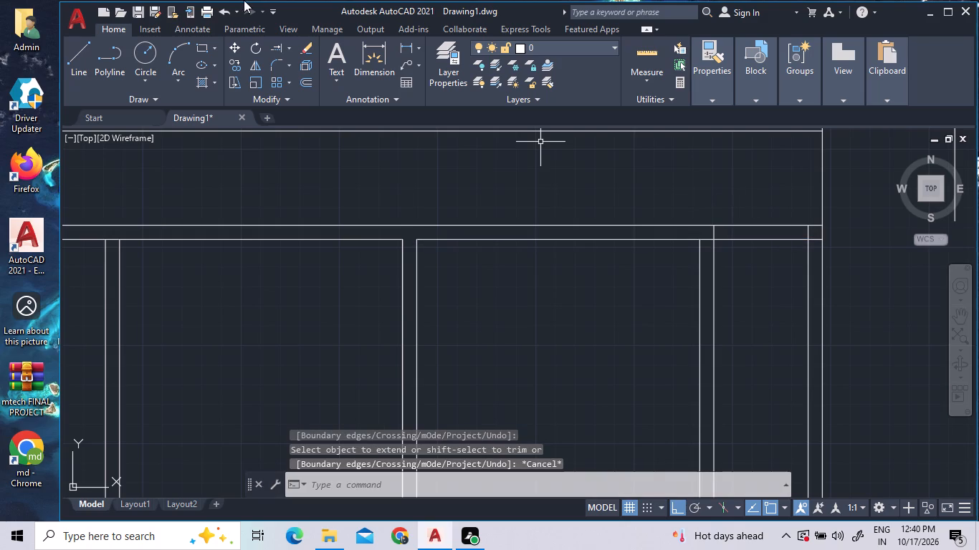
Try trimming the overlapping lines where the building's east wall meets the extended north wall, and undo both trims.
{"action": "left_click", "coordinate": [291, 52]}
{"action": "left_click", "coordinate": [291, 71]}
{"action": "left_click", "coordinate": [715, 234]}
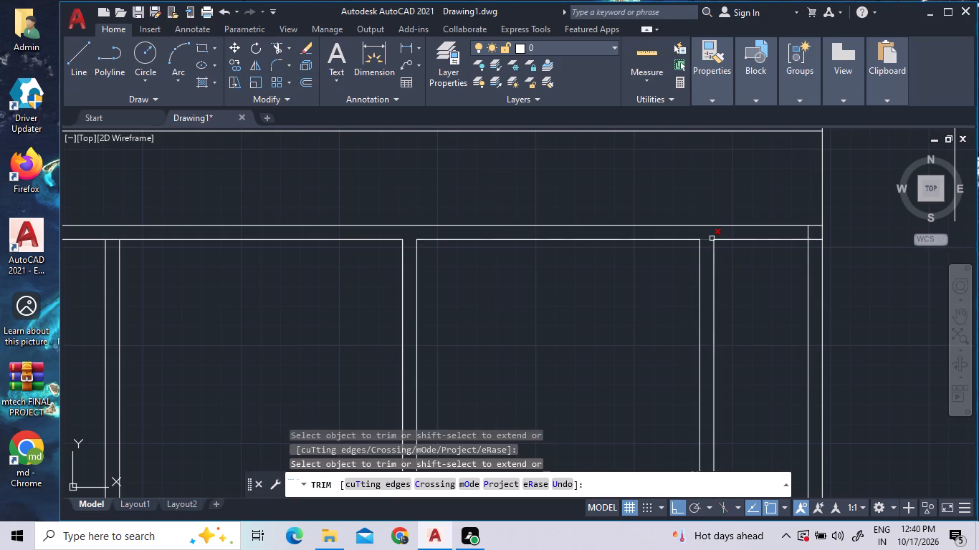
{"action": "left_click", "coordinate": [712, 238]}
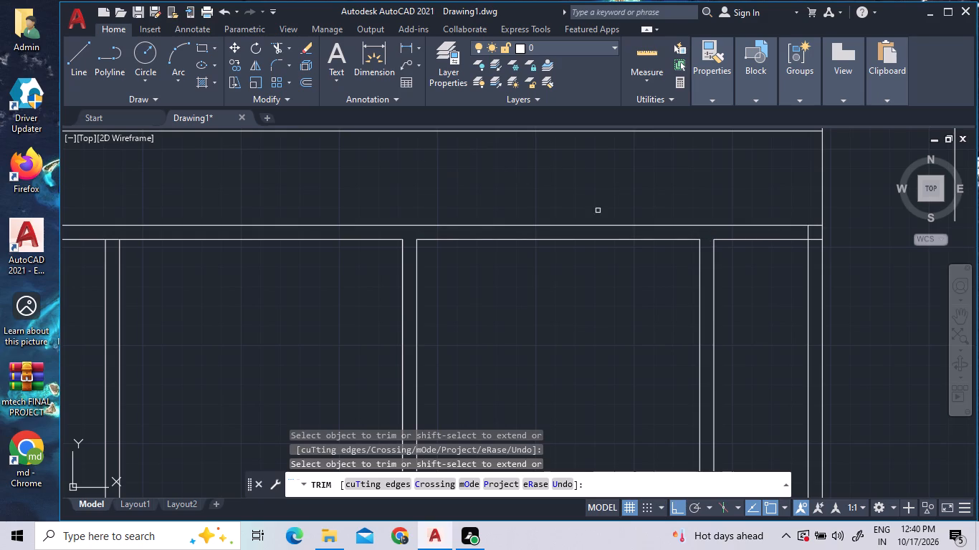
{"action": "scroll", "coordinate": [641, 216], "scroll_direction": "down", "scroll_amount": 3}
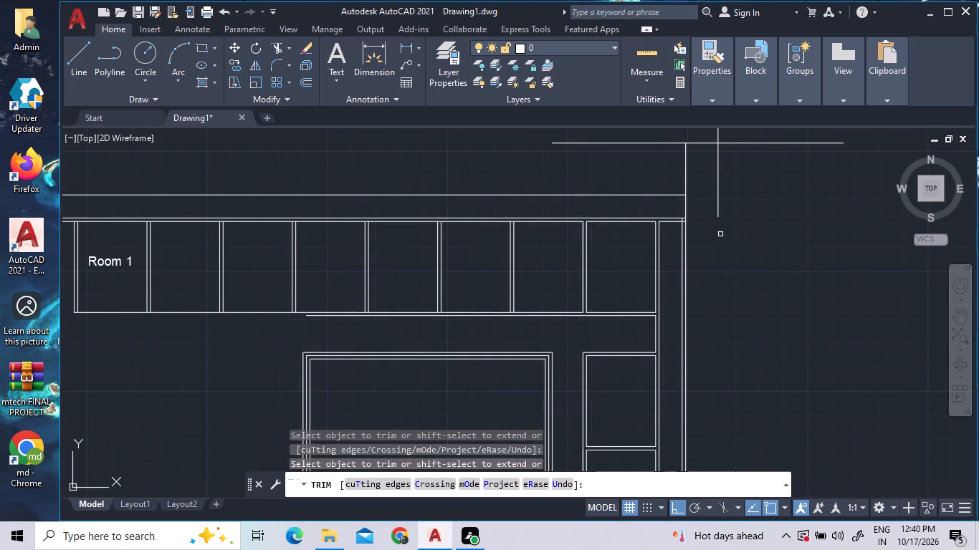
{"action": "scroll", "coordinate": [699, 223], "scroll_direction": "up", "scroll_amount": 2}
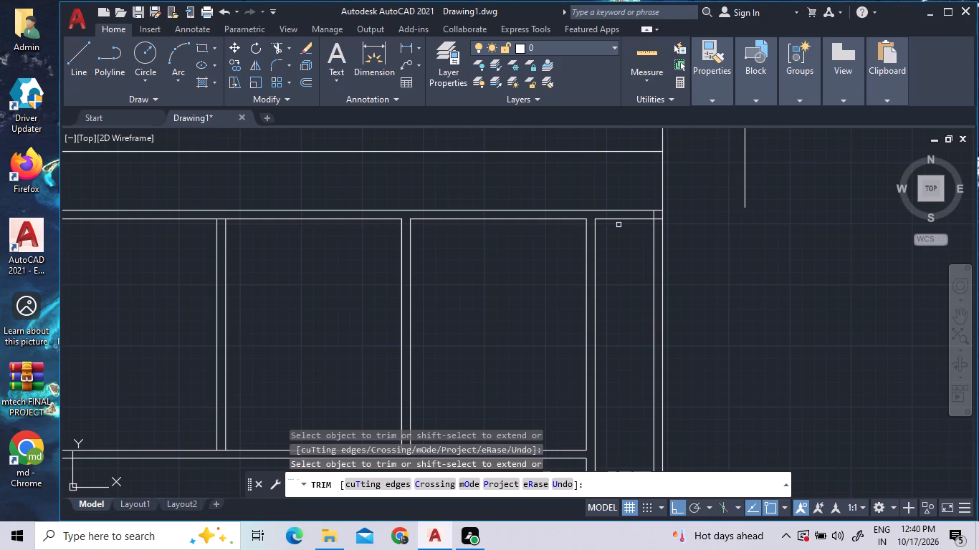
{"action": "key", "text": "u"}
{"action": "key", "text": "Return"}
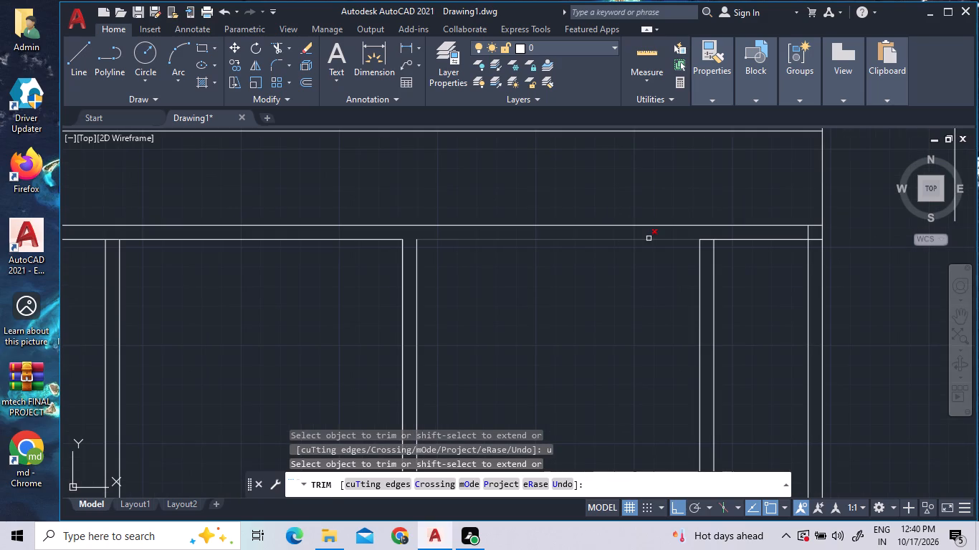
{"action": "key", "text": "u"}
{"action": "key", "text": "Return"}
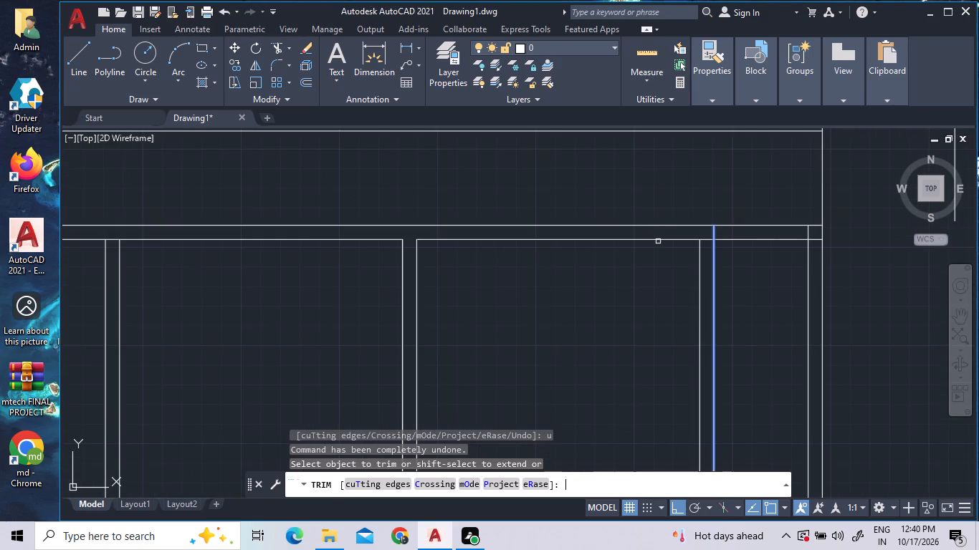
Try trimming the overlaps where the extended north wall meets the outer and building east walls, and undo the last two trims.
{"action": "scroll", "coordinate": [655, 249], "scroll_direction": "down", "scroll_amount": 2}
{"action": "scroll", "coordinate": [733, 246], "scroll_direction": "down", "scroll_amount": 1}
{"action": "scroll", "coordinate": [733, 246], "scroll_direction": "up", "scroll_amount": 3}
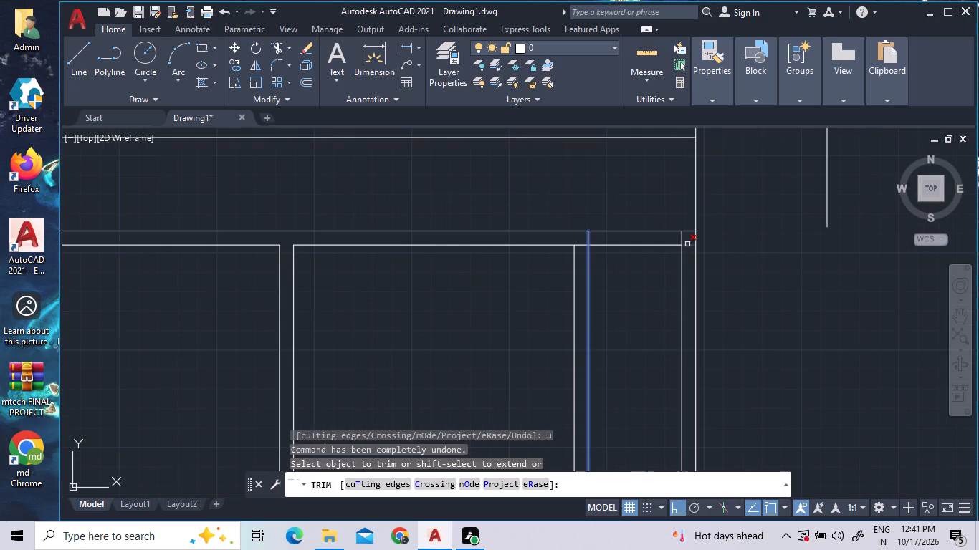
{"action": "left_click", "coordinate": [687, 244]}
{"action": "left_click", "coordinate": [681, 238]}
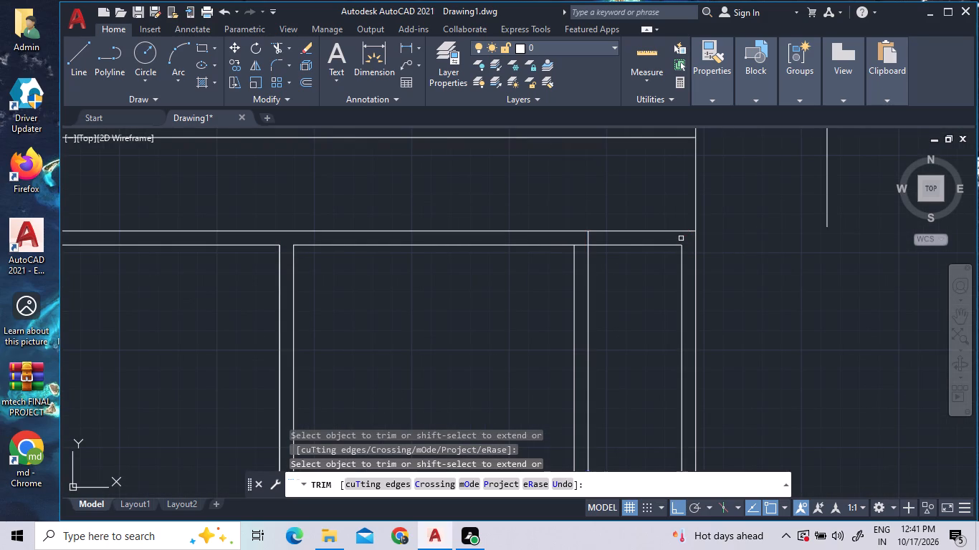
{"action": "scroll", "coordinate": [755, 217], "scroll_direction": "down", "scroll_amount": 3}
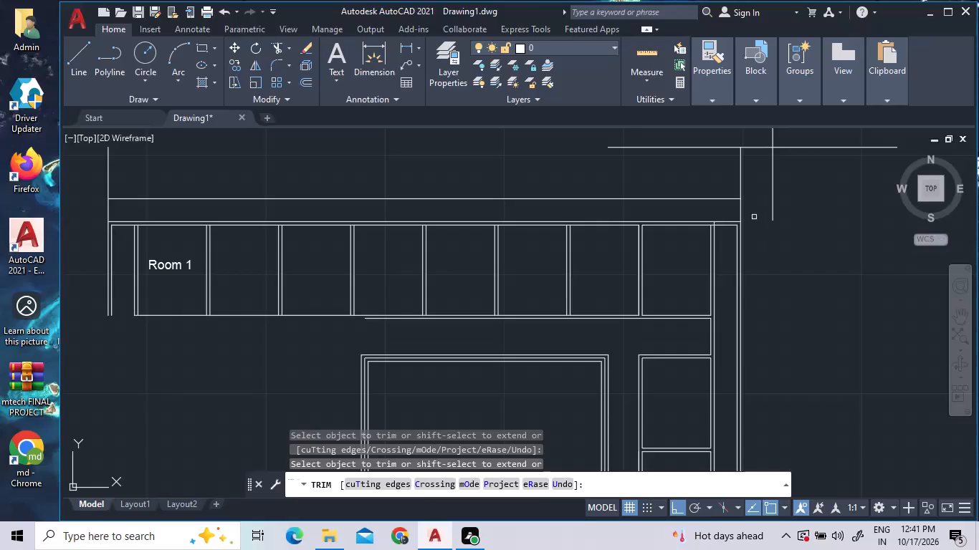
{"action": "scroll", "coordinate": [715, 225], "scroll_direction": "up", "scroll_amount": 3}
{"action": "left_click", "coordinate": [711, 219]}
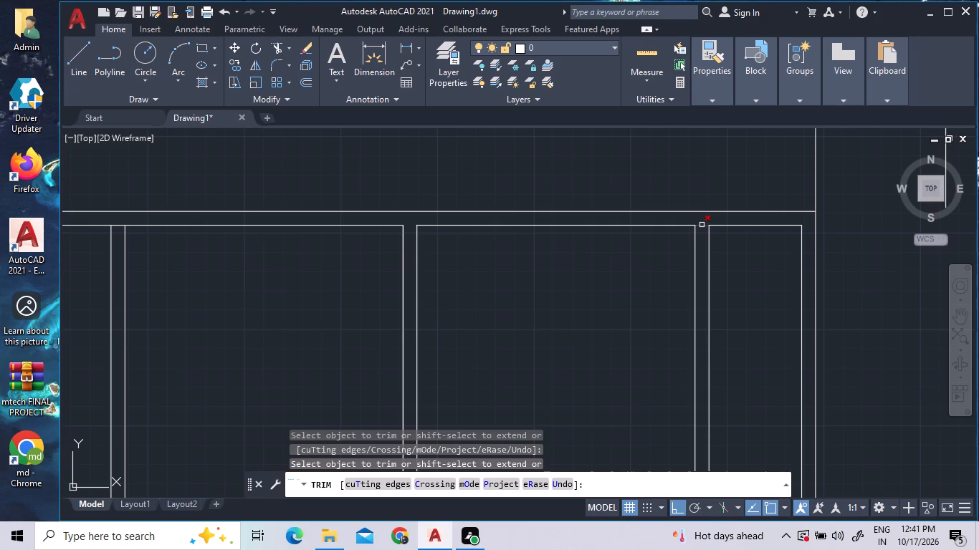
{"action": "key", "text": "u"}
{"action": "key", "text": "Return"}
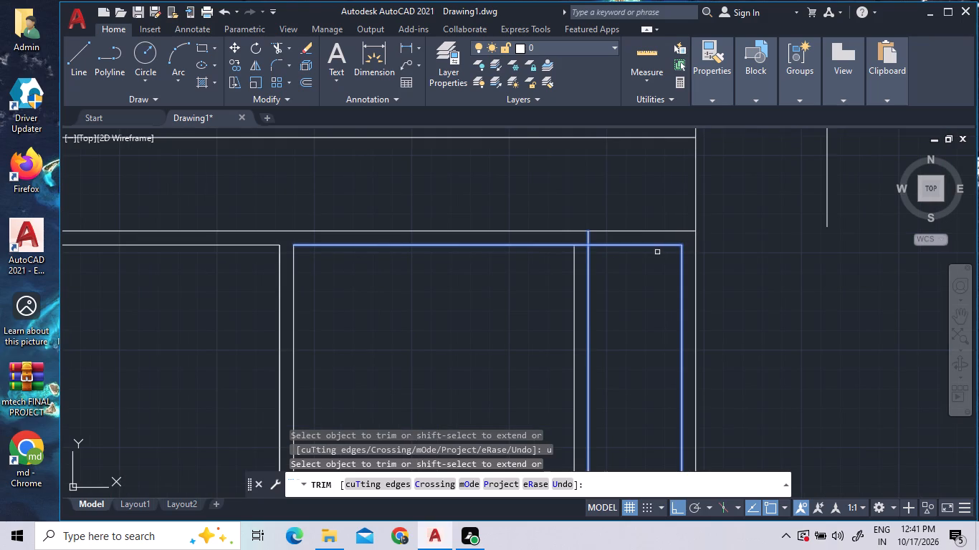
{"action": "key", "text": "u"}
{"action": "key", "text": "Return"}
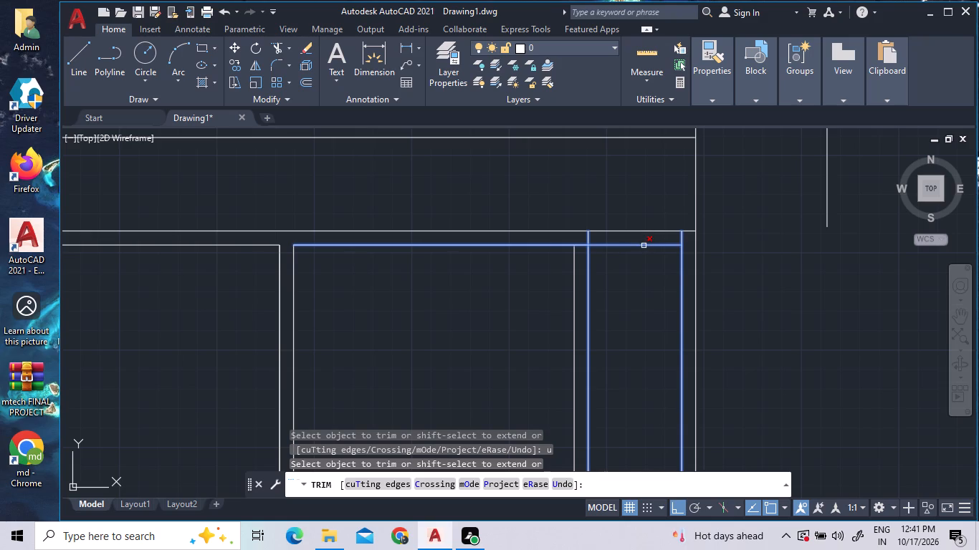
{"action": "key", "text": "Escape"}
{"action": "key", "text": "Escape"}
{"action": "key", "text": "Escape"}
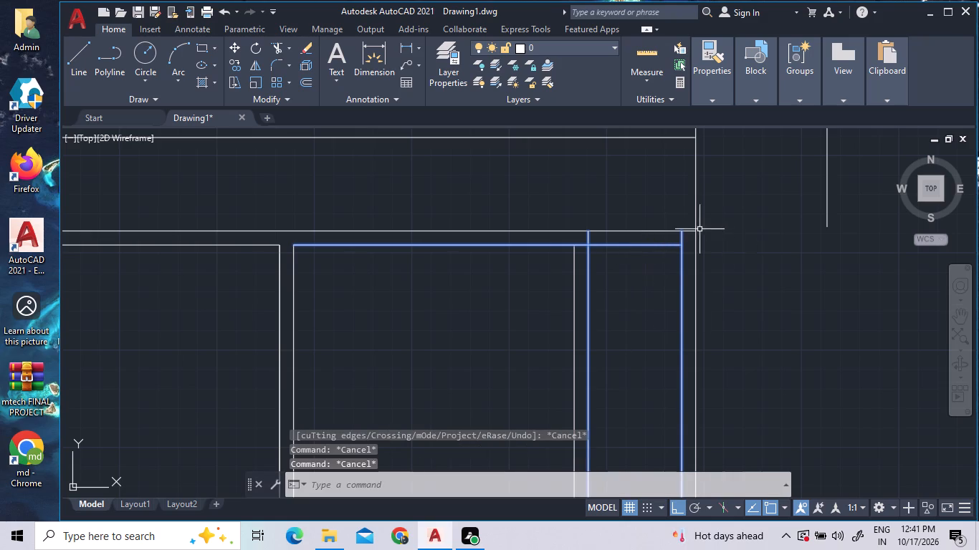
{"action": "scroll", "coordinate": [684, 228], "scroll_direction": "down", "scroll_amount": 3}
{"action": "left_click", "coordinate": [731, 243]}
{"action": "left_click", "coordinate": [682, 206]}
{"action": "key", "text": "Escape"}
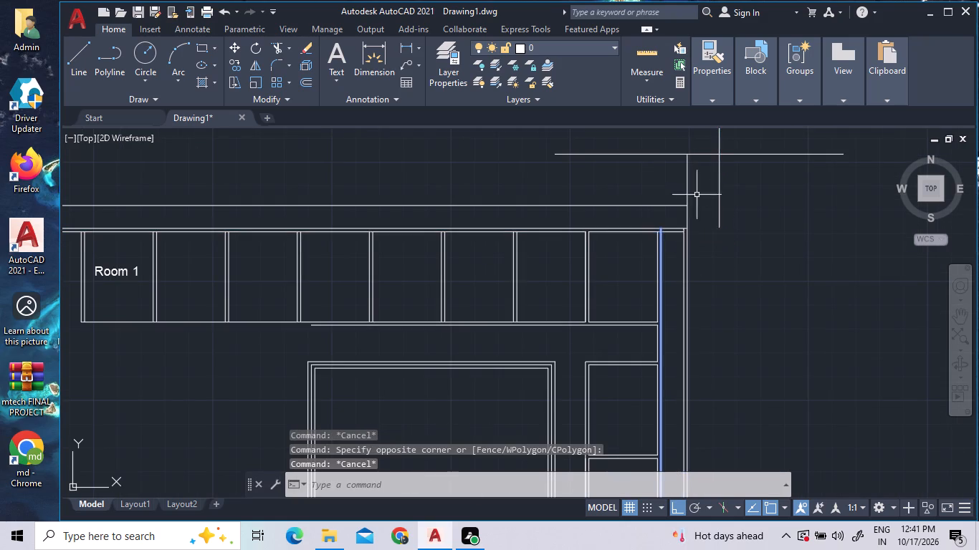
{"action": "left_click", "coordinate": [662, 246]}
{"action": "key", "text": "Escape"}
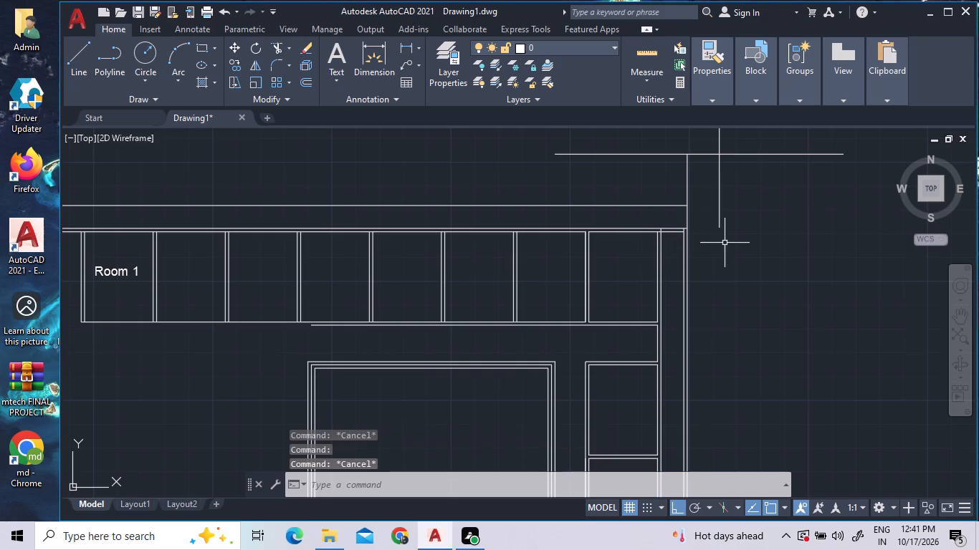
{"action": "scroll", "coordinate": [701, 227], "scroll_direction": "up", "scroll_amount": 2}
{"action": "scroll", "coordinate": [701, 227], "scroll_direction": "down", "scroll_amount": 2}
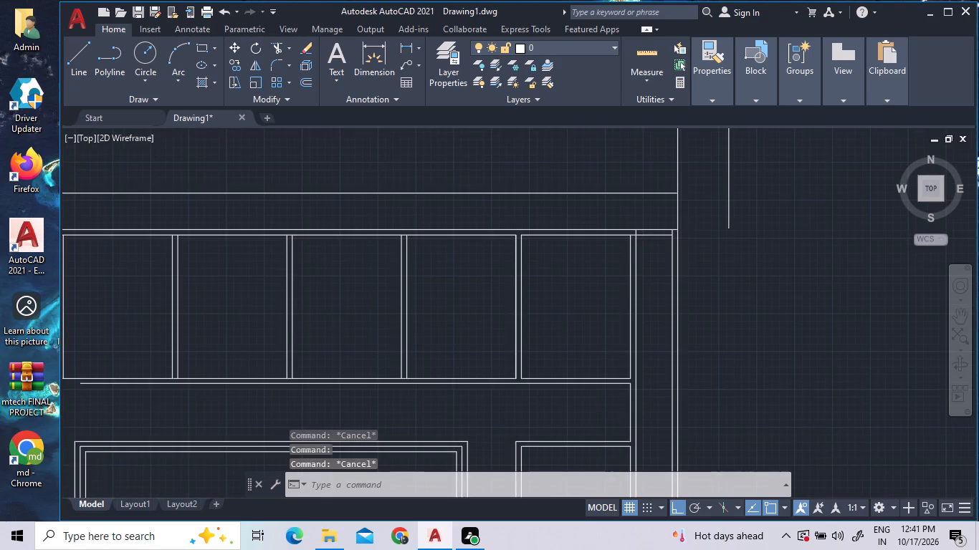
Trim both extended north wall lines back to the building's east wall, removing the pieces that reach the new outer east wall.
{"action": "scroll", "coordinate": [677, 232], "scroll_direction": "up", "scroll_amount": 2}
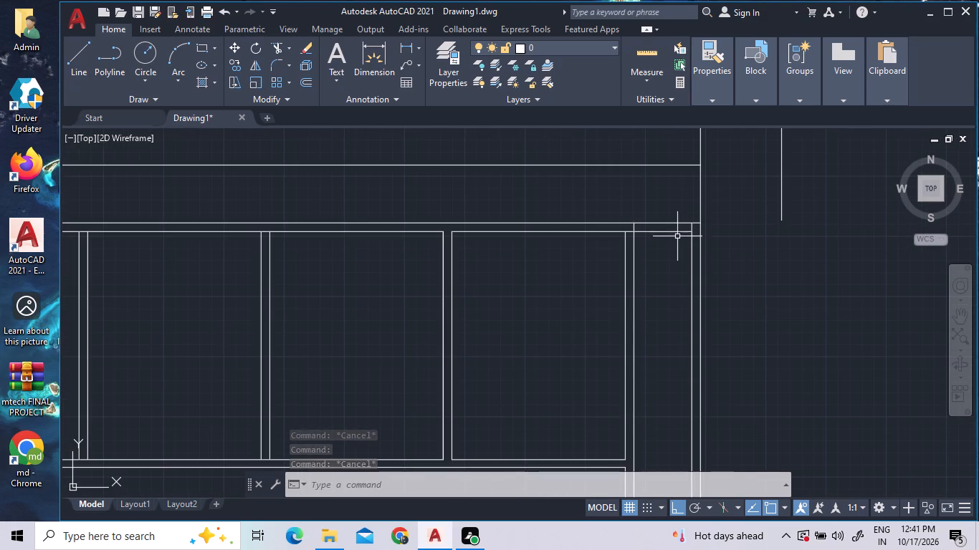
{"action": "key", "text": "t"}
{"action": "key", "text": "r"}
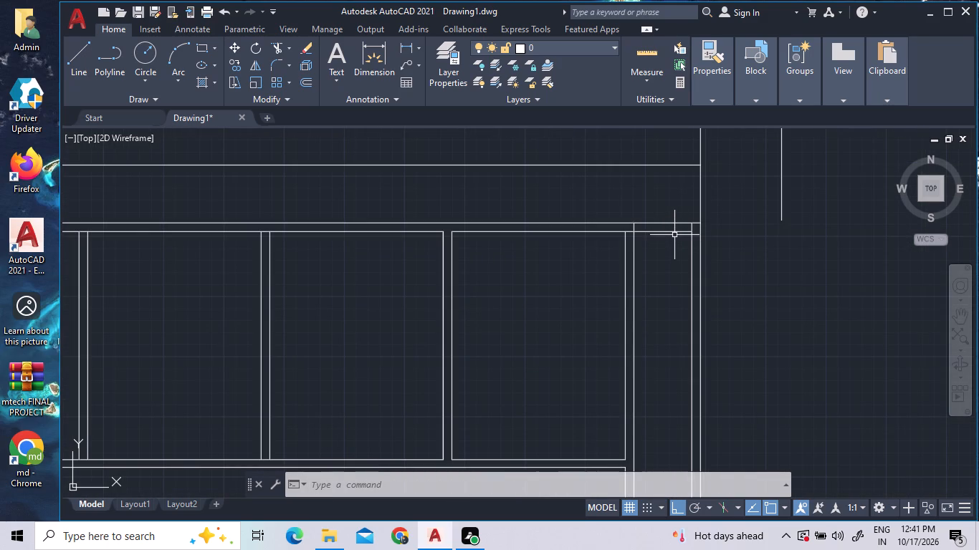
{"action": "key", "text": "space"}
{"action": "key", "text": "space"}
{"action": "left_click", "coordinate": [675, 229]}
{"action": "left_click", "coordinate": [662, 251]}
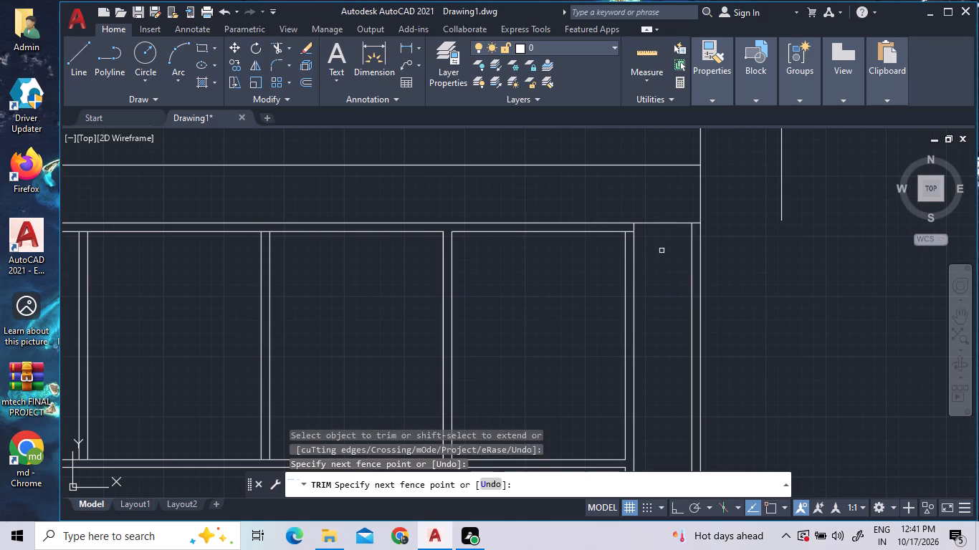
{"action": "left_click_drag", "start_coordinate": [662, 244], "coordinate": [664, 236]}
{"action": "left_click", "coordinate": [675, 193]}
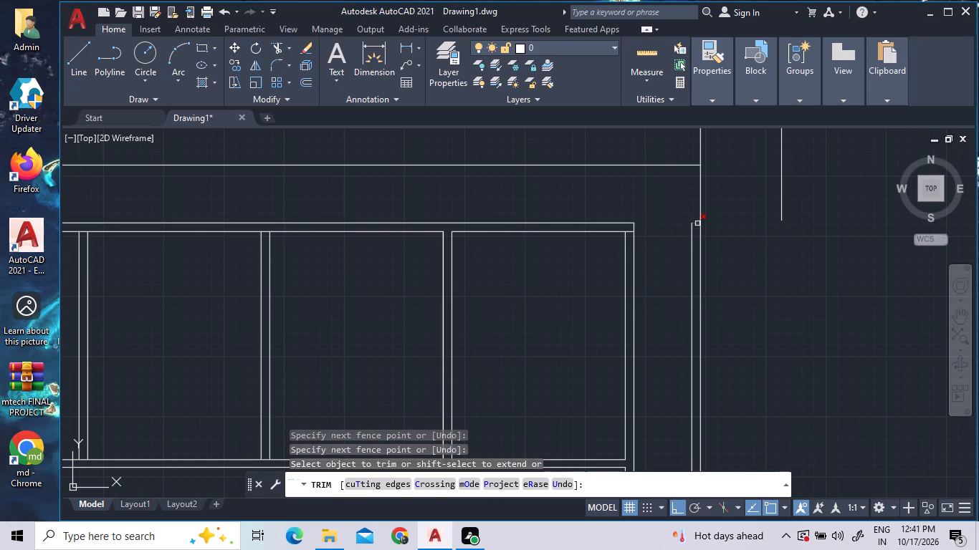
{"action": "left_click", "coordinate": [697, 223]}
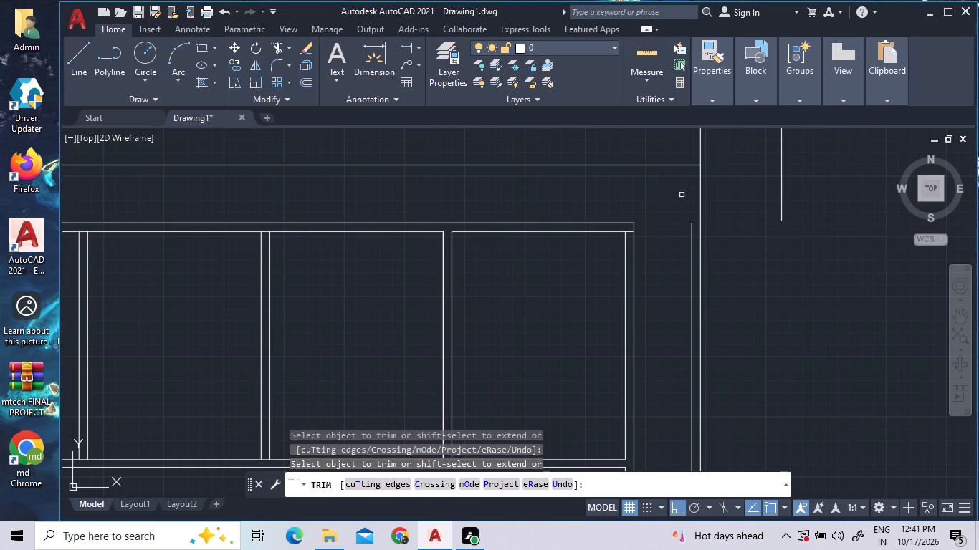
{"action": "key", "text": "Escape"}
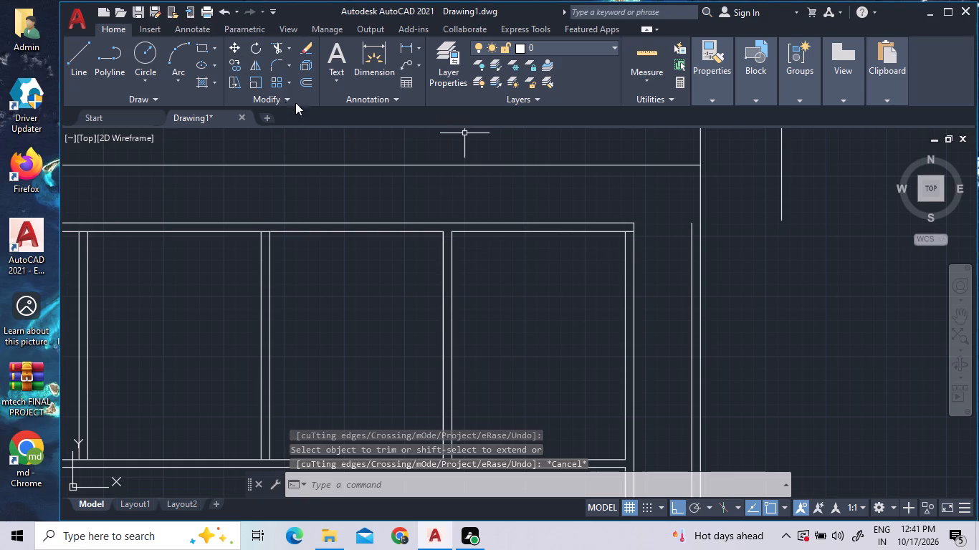
Trim the short piece of the room row's inner north wall line that crosses the building's east wall at the northeast corner.
{"action": "double_click", "coordinate": [285, 52]}
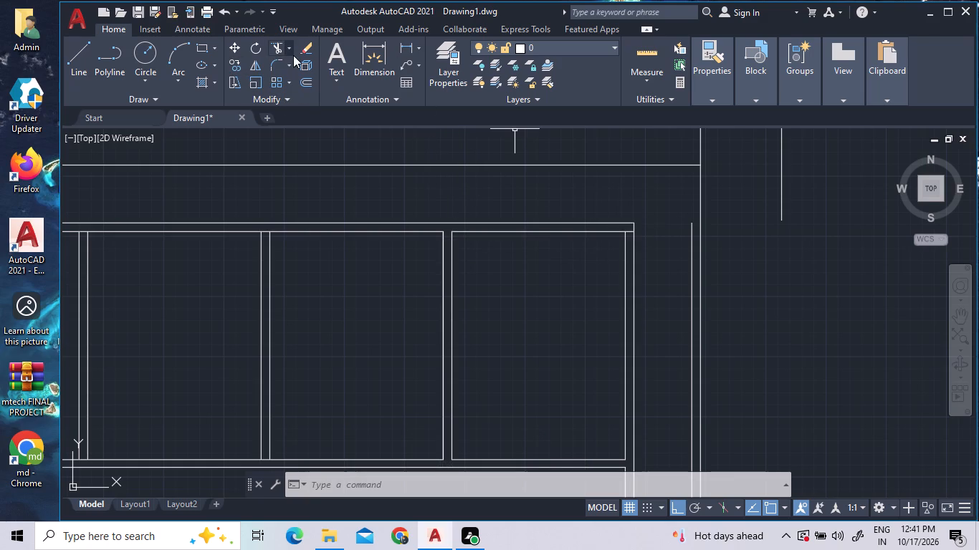
{"action": "left_click", "coordinate": [277, 47]}
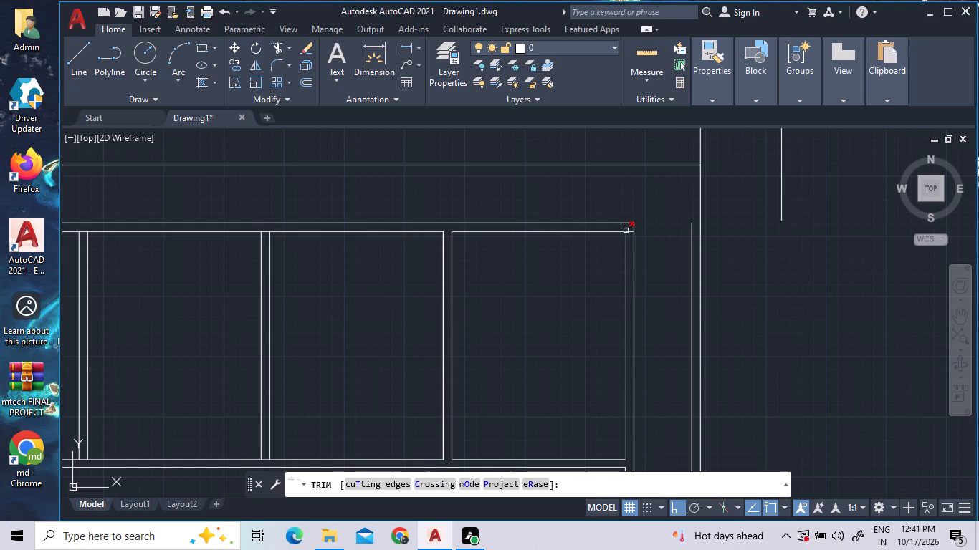
{"action": "left_click", "coordinate": [629, 233]}
{"action": "key", "text": "Escape"}
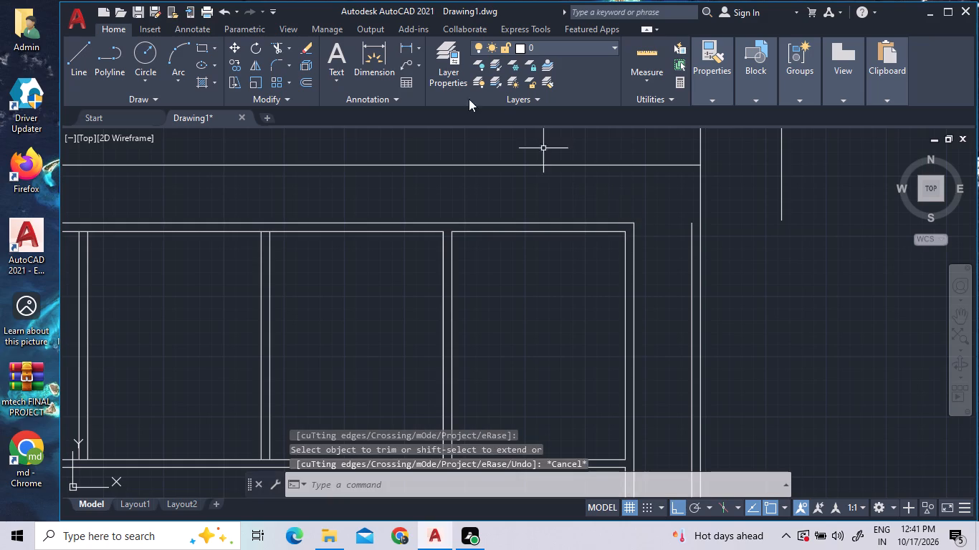
Extend the inner line of the new outer east wall north to the new outer north wall line.
{"action": "left_click", "coordinate": [291, 49]}
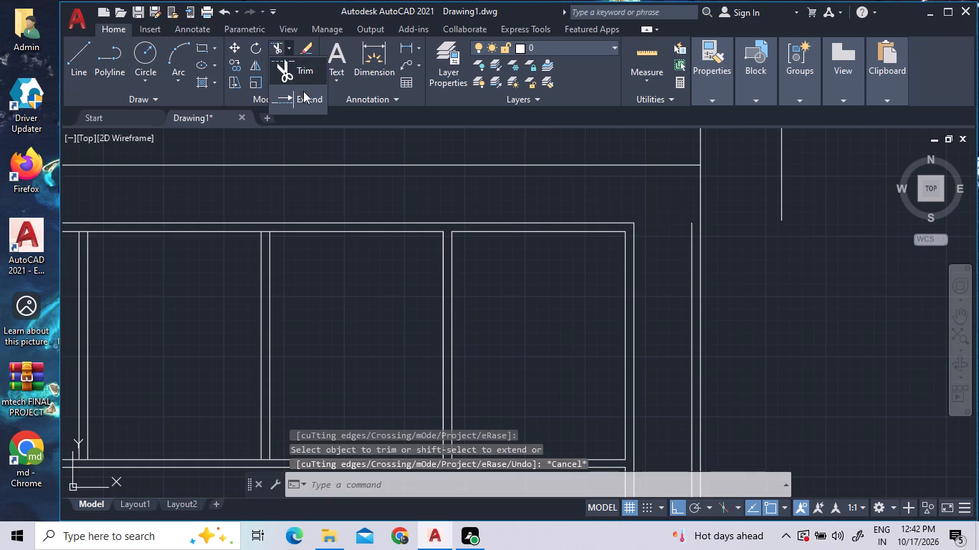
{"action": "left_click", "coordinate": [306, 97]}
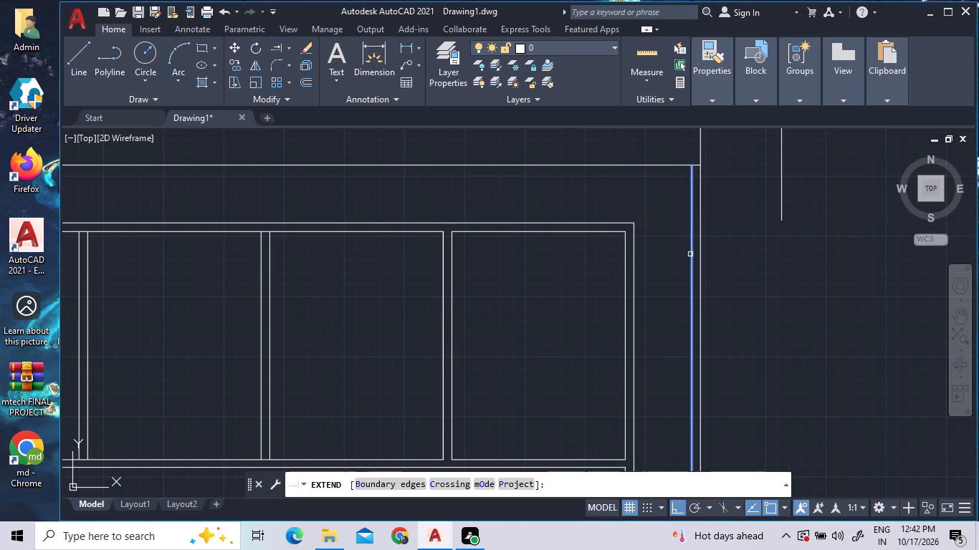
{"action": "left_click", "coordinate": [690, 254]}
{"action": "key", "text": "Escape"}
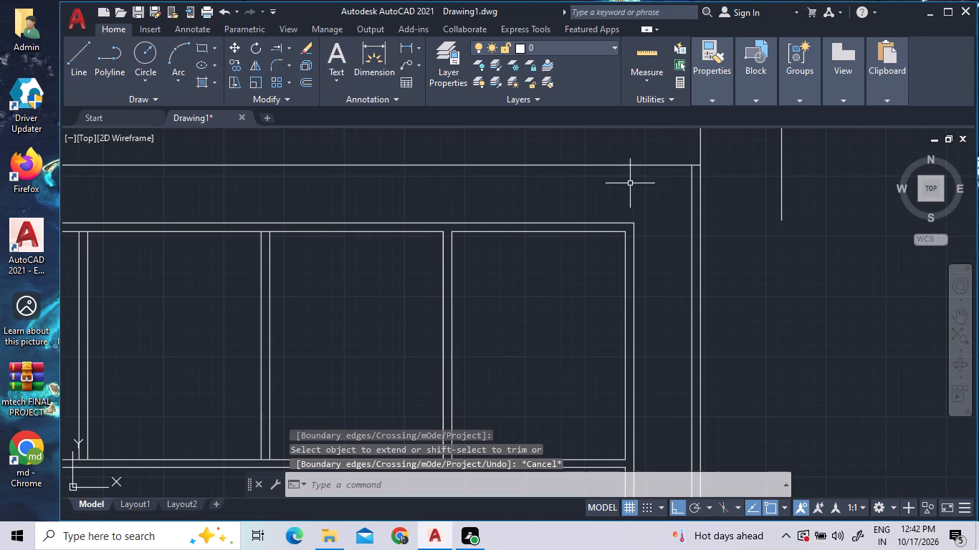
{"action": "left_click", "coordinate": [645, 60]}
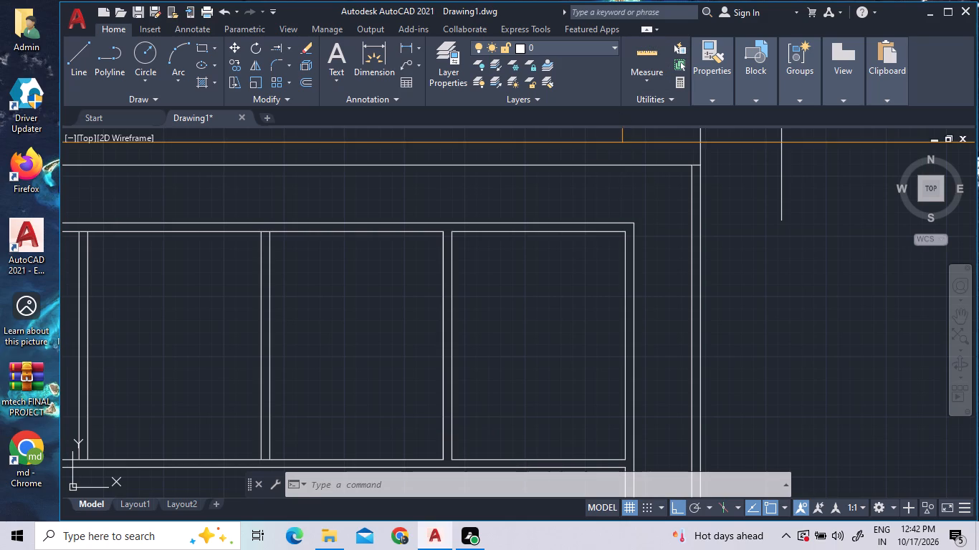
{"action": "key", "text": "Escape"}
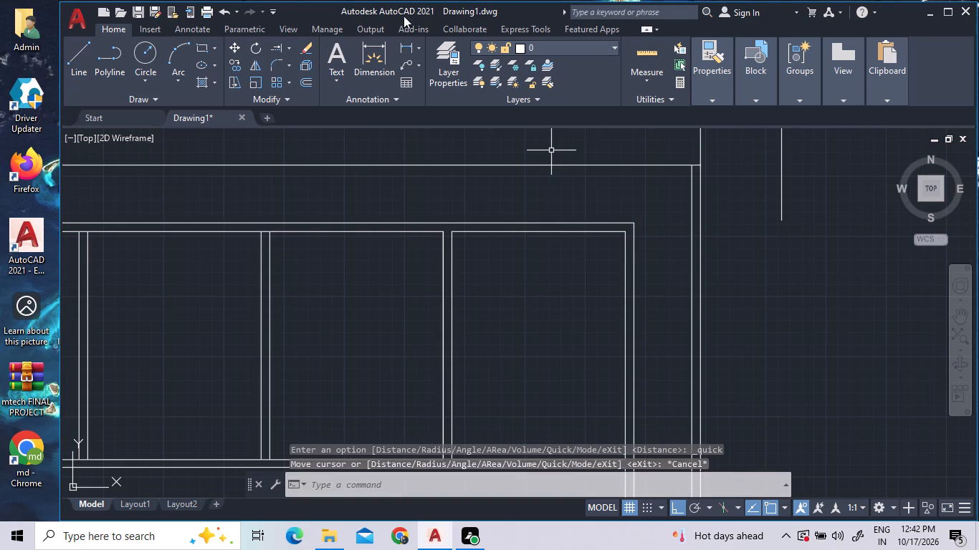
Offset the new outer north wall line 9" to the north.
{"action": "left_click", "coordinate": [305, 90]}
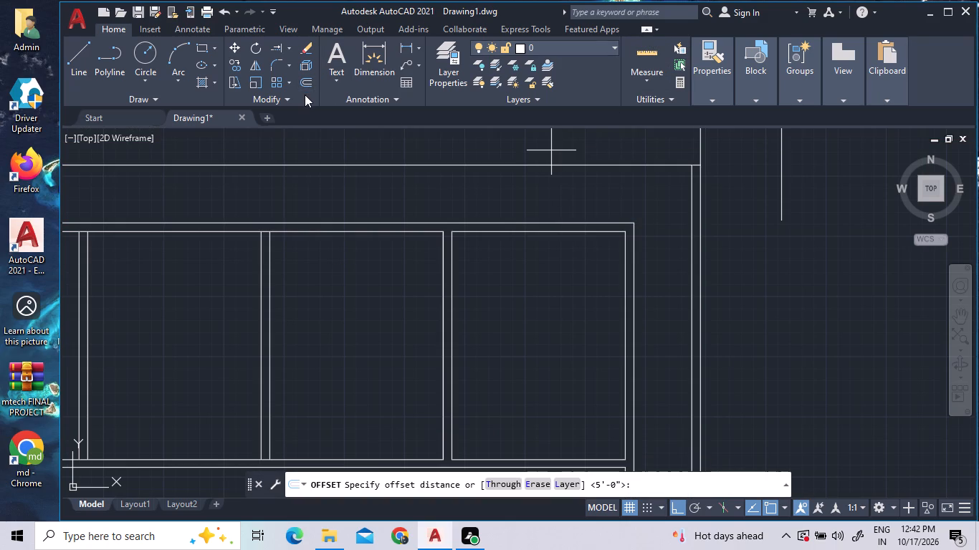
{"action": "type", "text": "9\""}
{"action": "key", "text": "Return"}
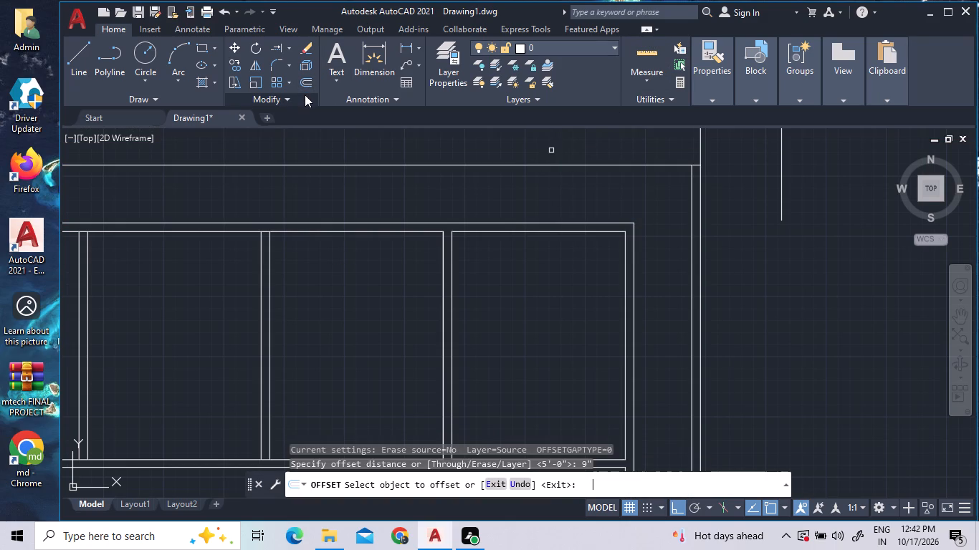
{"action": "left_click", "coordinate": [296, 165]}
{"action": "left_click", "coordinate": [299, 150]}
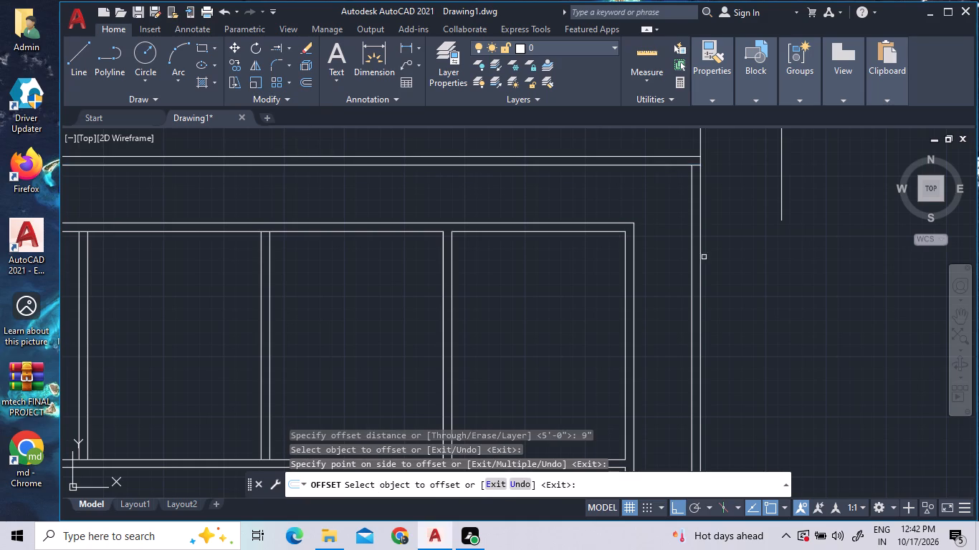
Trim the inner line of the new outer north wall where it crosses the thickness of the new outer east wall.
{"action": "left_click", "coordinate": [291, 42]}
{"action": "left_click", "coordinate": [290, 67]}
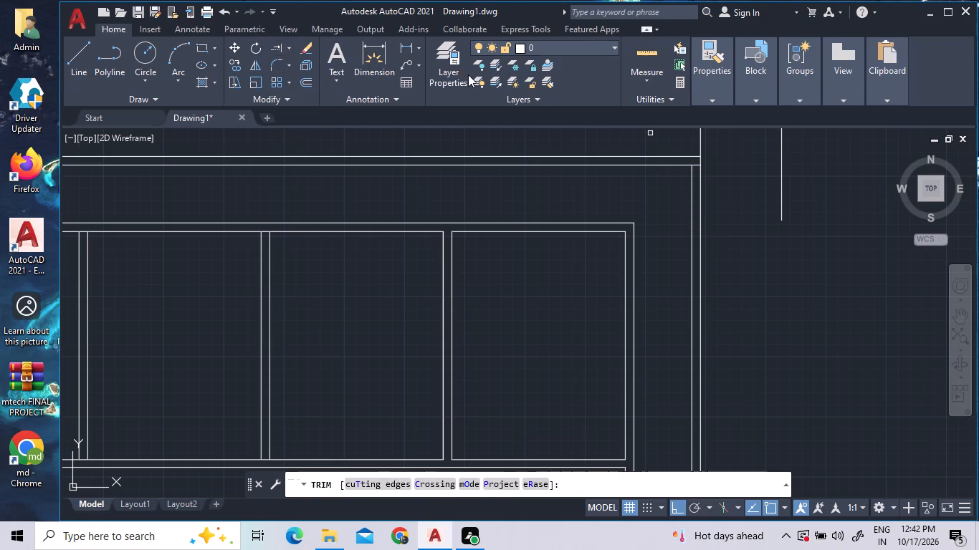
{"action": "double_click", "coordinate": [694, 166]}
Trim the inner north wall line of the room row between the new outer west wall and Room 1's west wall.
{"action": "scroll", "coordinate": [593, 193], "scroll_direction": "down", "scroll_amount": 4}
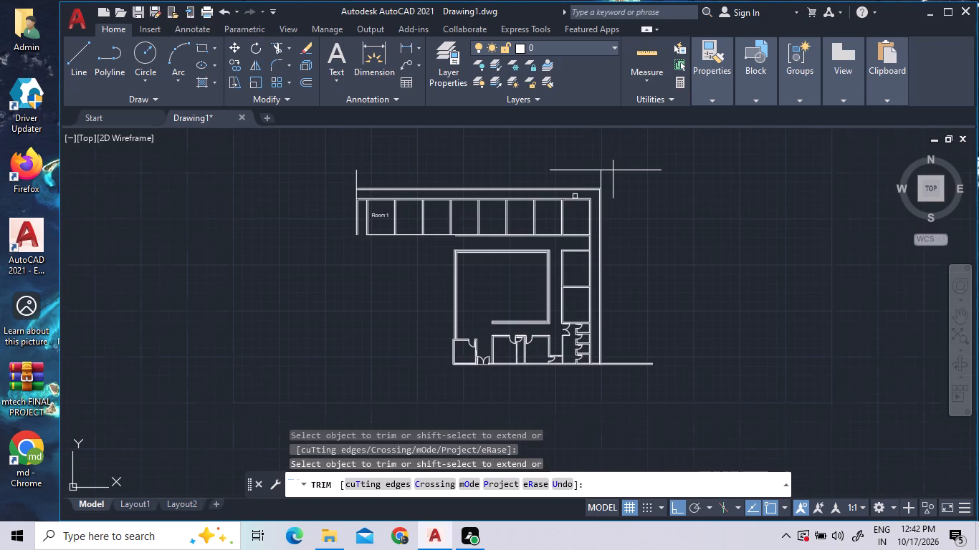
{"action": "scroll", "coordinate": [358, 197], "scroll_direction": "up", "scroll_amount": 2}
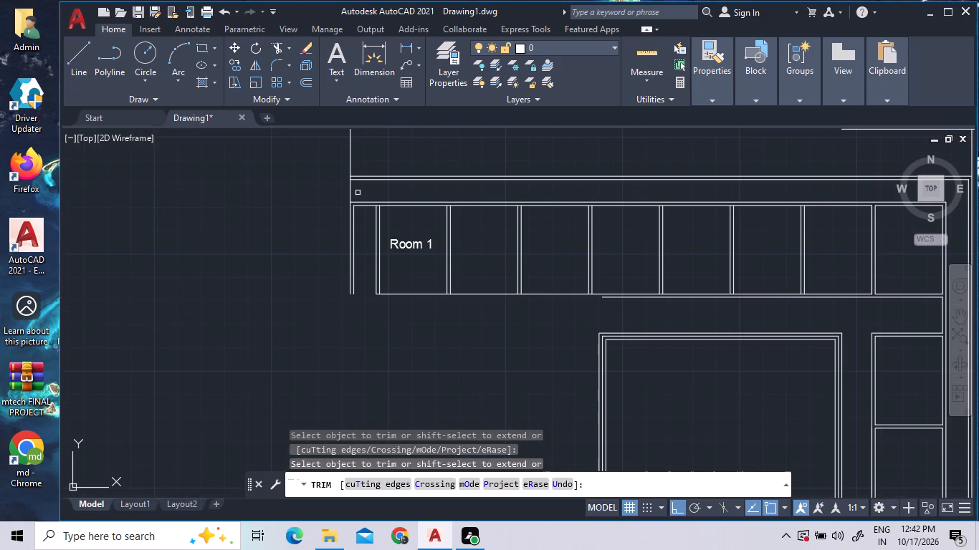
{"action": "scroll", "coordinate": [355, 186], "scroll_direction": "up", "scroll_amount": 2}
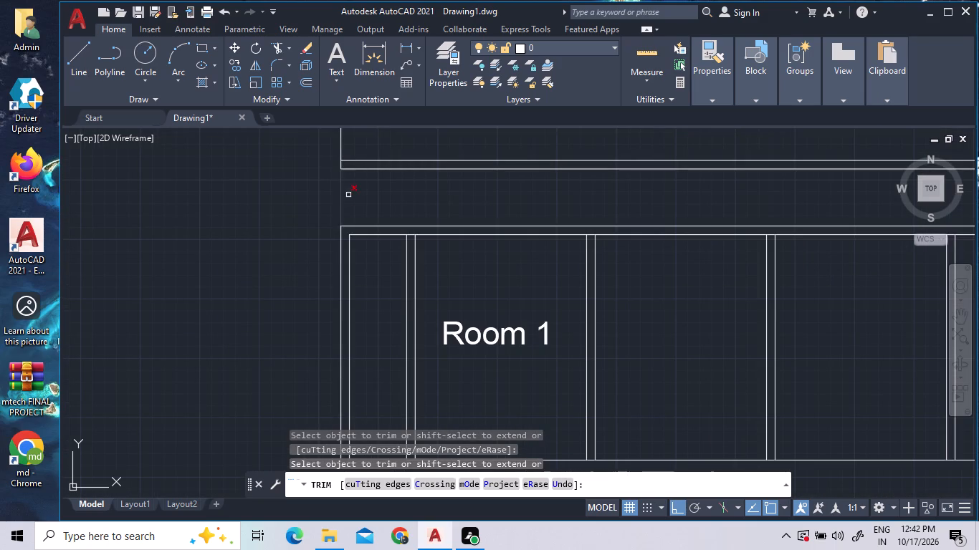
{"action": "left_click", "coordinate": [362, 234]}
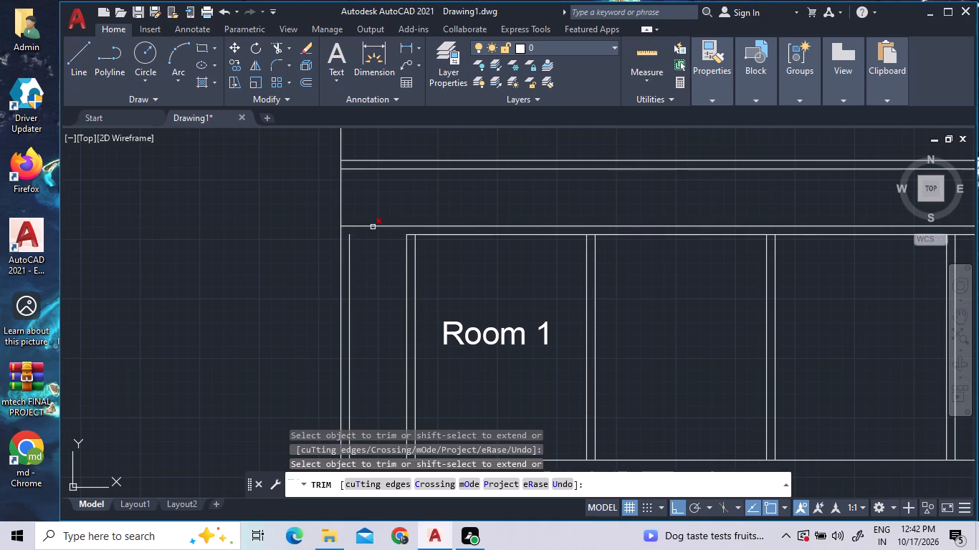
Trim the inner north wall line across the thickness of the three easternmost room partitions that are still closed off.
{"action": "scroll", "coordinate": [374, 239], "scroll_direction": "down", "scroll_amount": 3}
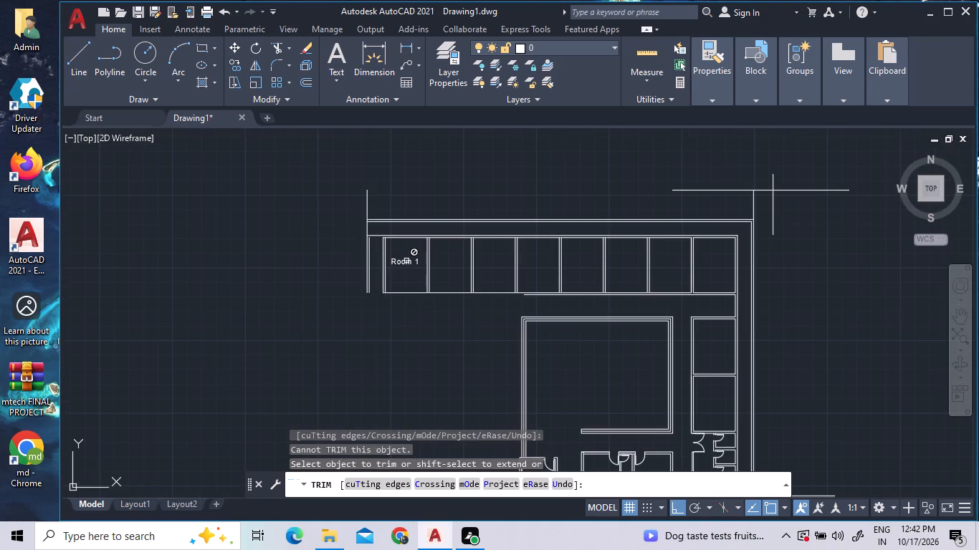
{"action": "scroll", "coordinate": [416, 275], "scroll_direction": "up", "scroll_amount": 1}
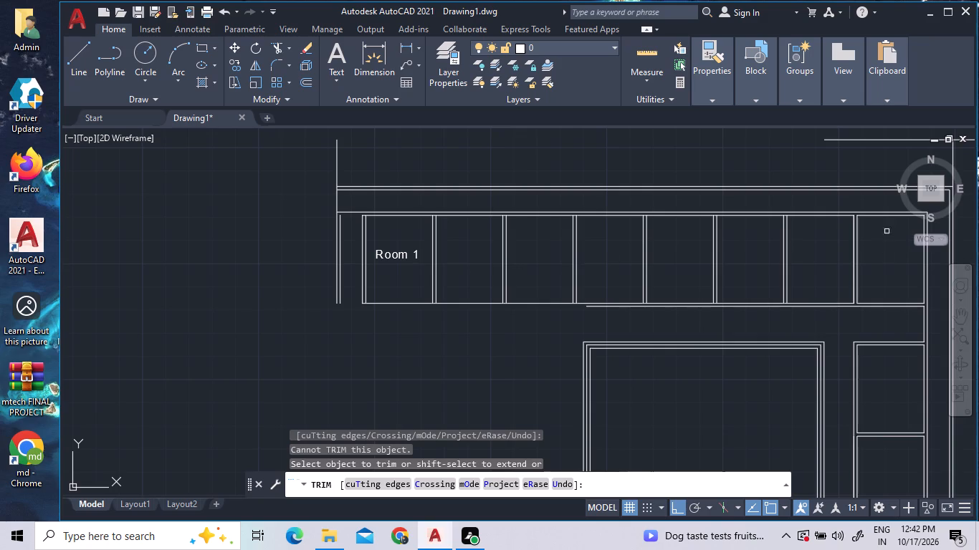
{"action": "scroll", "coordinate": [806, 218], "scroll_direction": "up", "scroll_amount": 3}
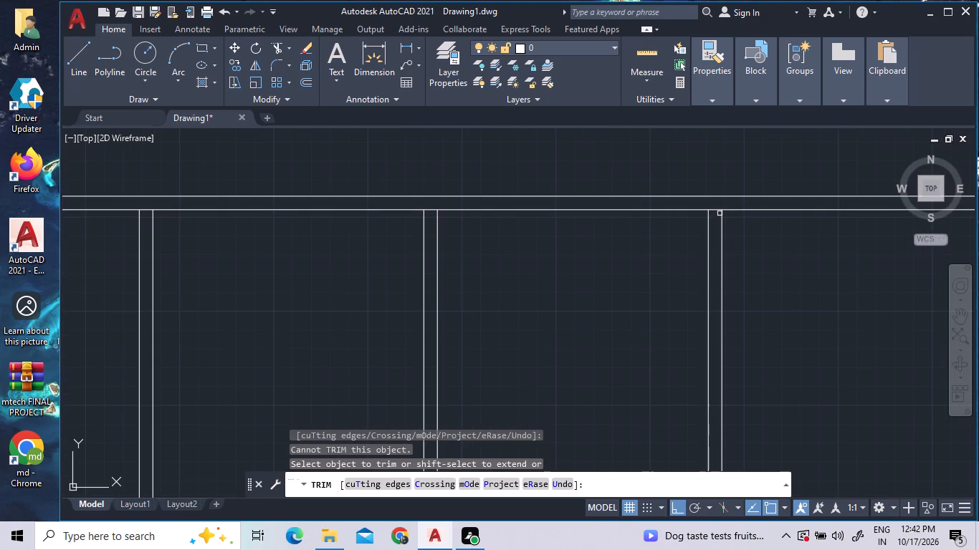
{"action": "left_click", "coordinate": [718, 211]}
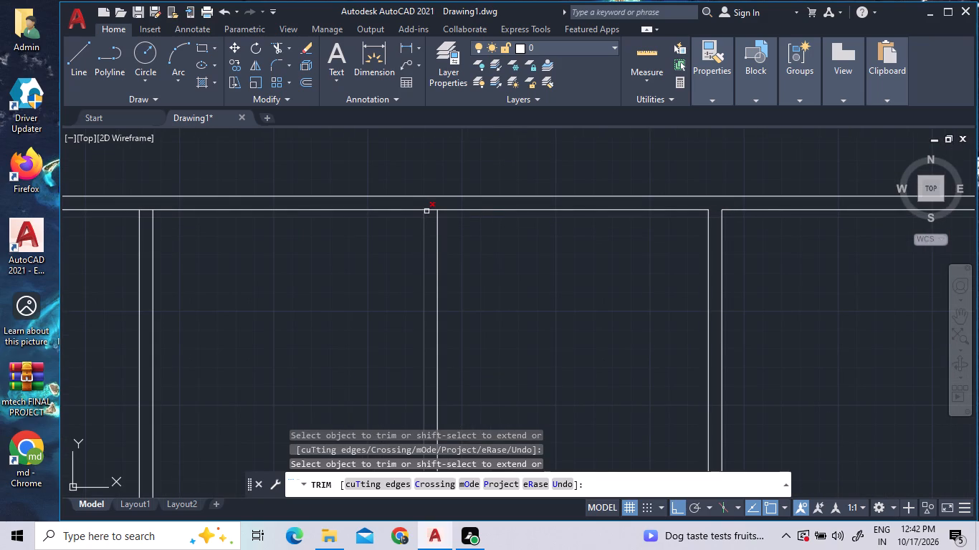
{"action": "double_click", "coordinate": [431, 211]}
{"action": "left_click", "coordinate": [147, 209]}
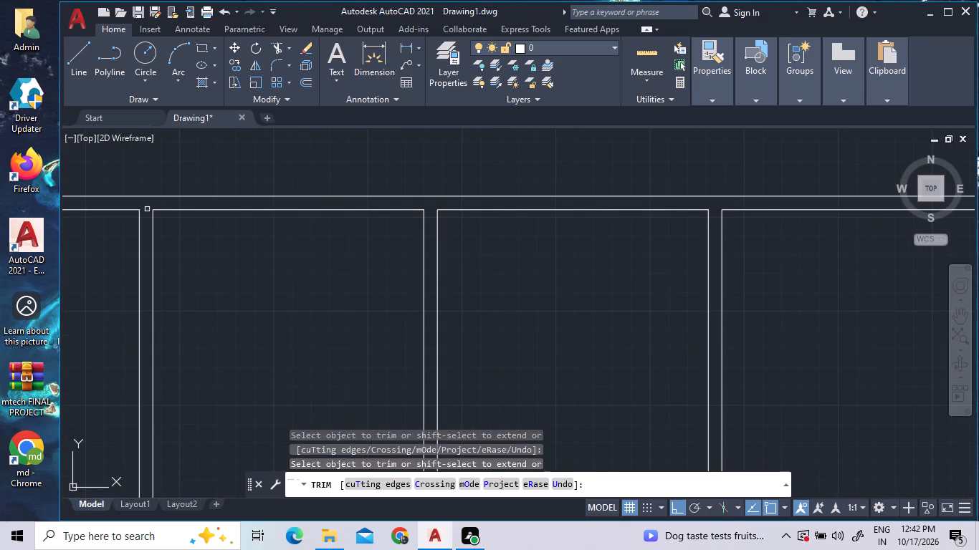
Trim the inner north wall line across the remaining partitions westward, including Room 1's east and west walls.
{"action": "scroll", "coordinate": [198, 237], "scroll_direction": "down", "scroll_amount": 4}
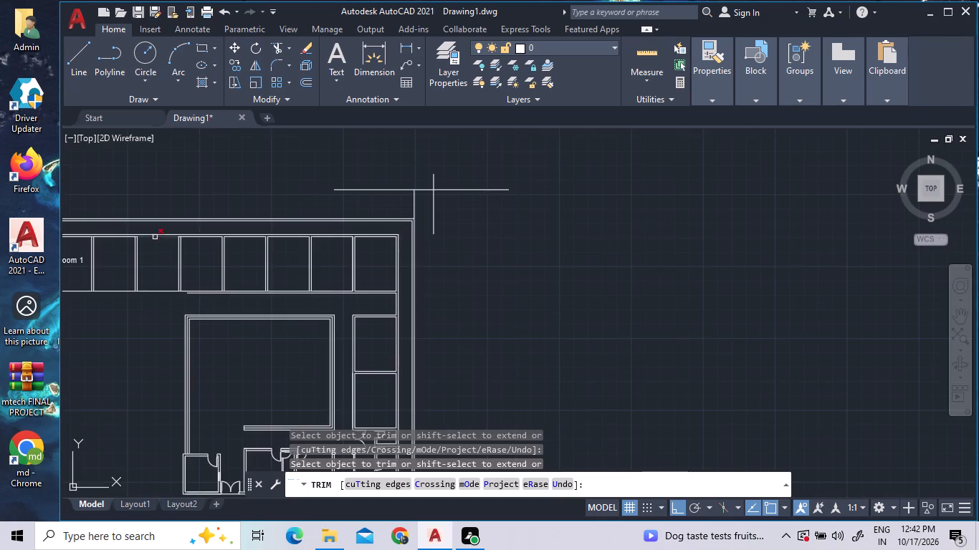
{"action": "scroll", "coordinate": [191, 261], "scroll_direction": "down", "scroll_amount": 2}
{"action": "scroll", "coordinate": [115, 256], "scroll_direction": "up", "scroll_amount": 3}
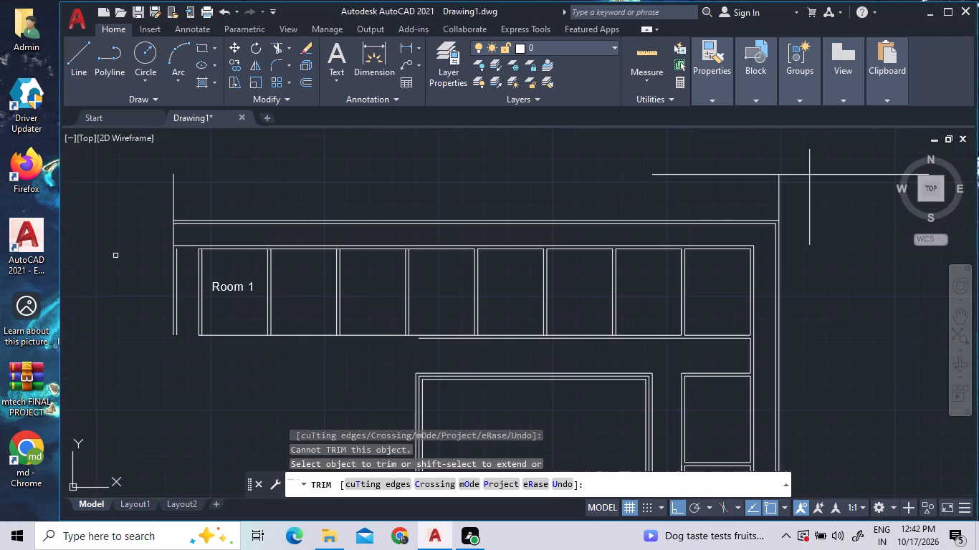
{"action": "scroll", "coordinate": [115, 256], "scroll_direction": "up", "scroll_amount": 2}
{"action": "scroll", "coordinate": [115, 256], "scroll_direction": "down", "scroll_amount": 1}
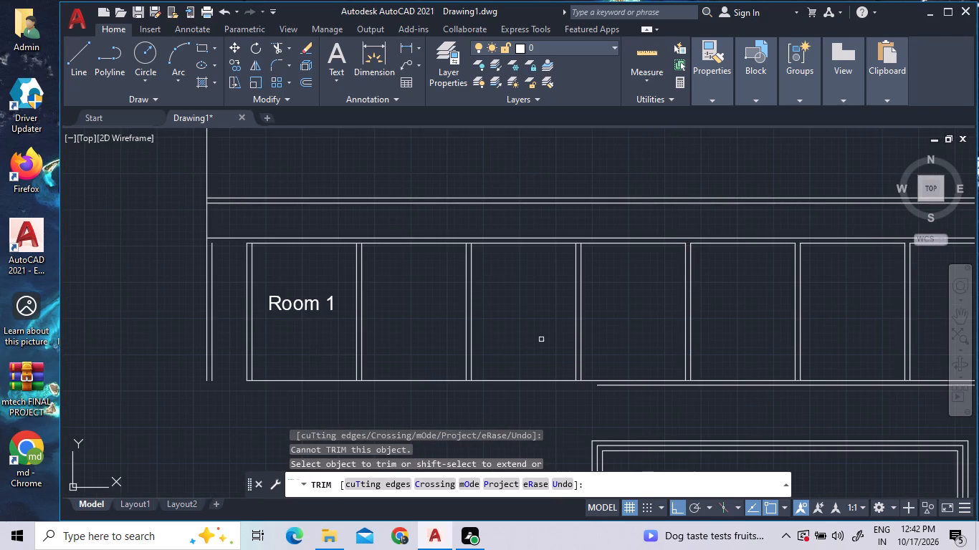
{"action": "scroll", "coordinate": [688, 258], "scroll_direction": "up", "scroll_amount": 2}
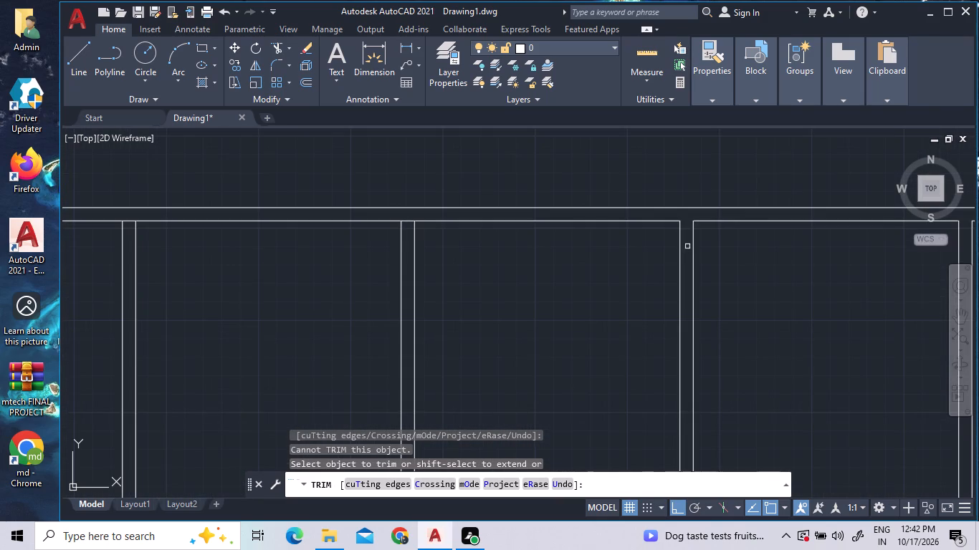
{"action": "left_click", "coordinate": [412, 221]}
{"action": "scroll", "coordinate": [395, 298], "scroll_direction": "down", "scroll_amount": 2}
{"action": "scroll", "coordinate": [283, 261], "scroll_direction": "up", "scroll_amount": 3}
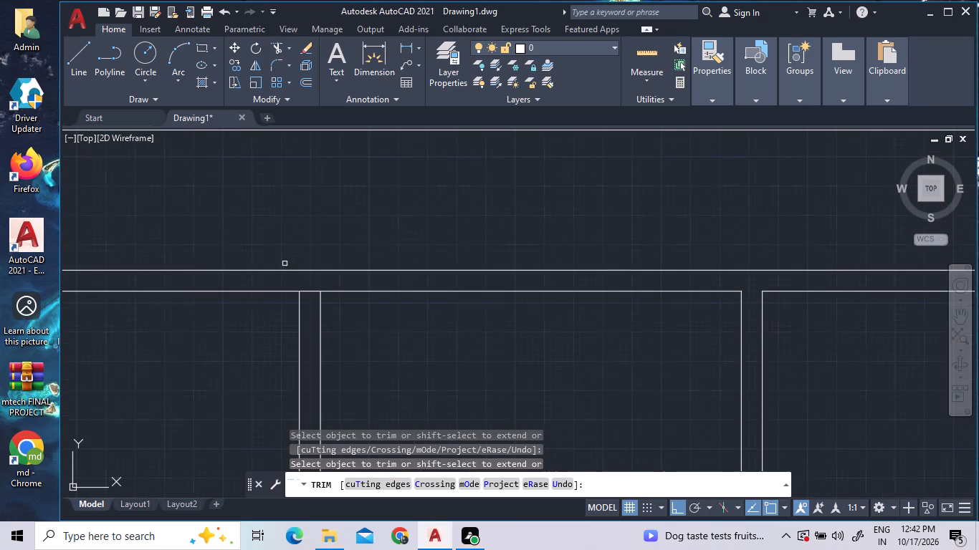
{"action": "left_click", "coordinate": [313, 293]}
{"action": "scroll", "coordinate": [422, 297], "scroll_direction": "down", "scroll_amount": 3}
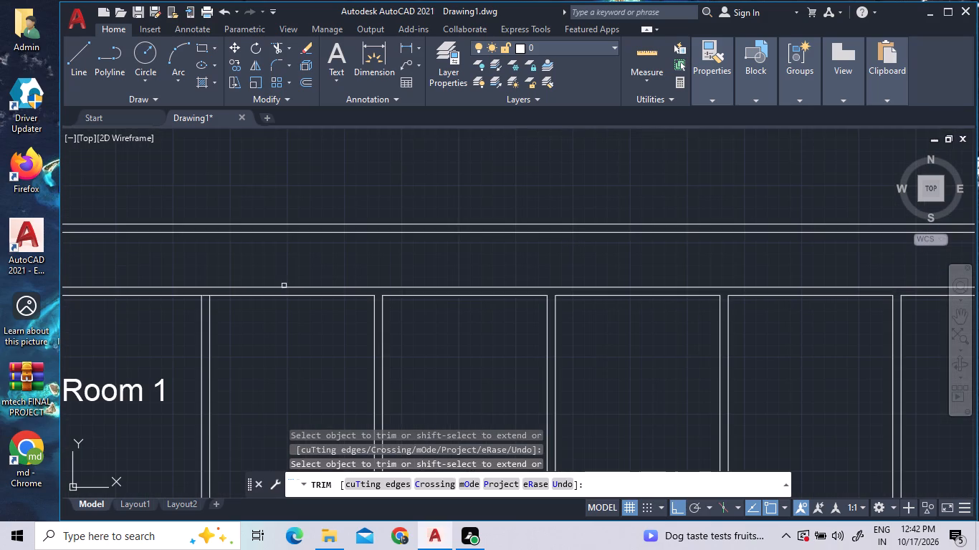
{"action": "scroll", "coordinate": [203, 299], "scroll_direction": "up", "scroll_amount": 3}
{"action": "left_click", "coordinate": [210, 283]}
{"action": "scroll", "coordinate": [336, 309], "scroll_direction": "down", "scroll_amount": 4}
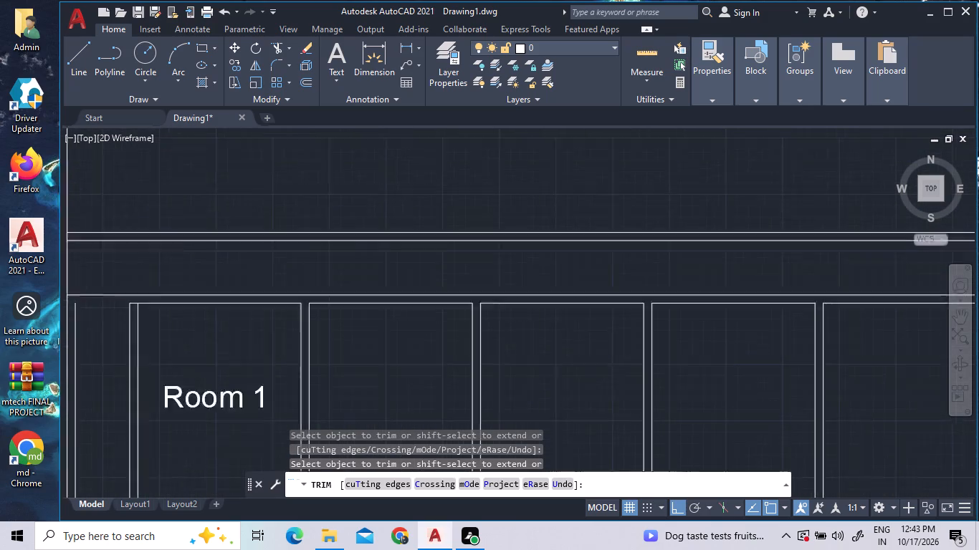
{"action": "scroll", "coordinate": [206, 322], "scroll_direction": "up", "scroll_amount": 2}
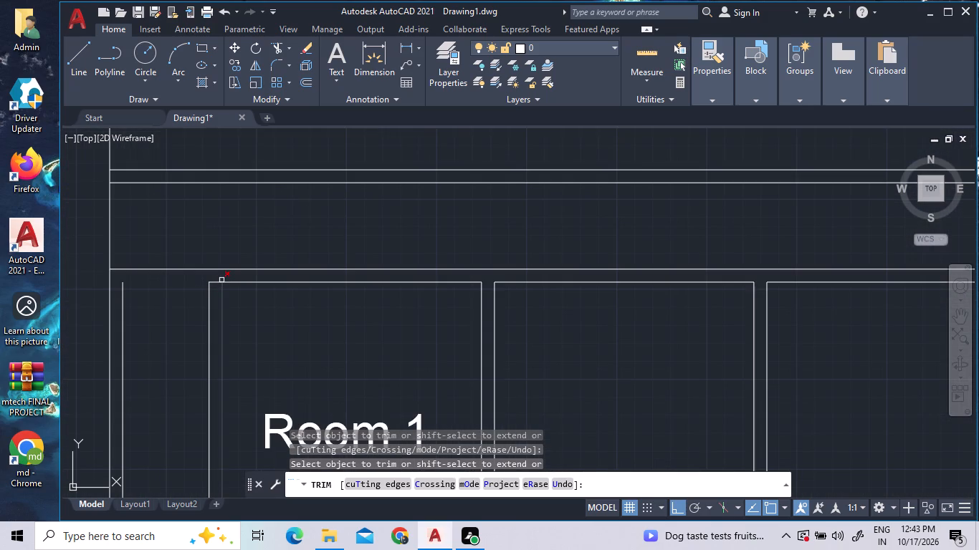
{"action": "left_click", "coordinate": [218, 284]}
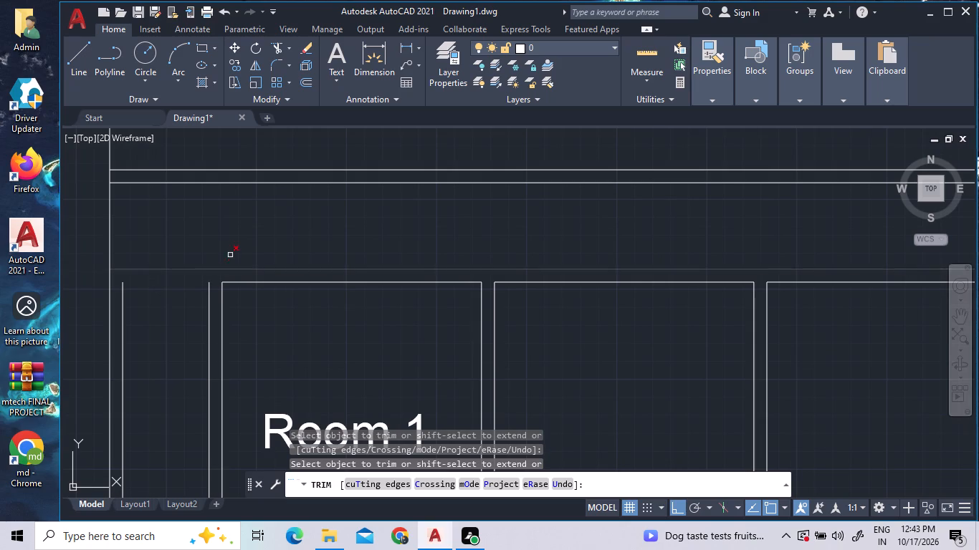
{"action": "right_click", "coordinate": [234, 244]}
{"action": "left_click", "coordinate": [244, 255]}
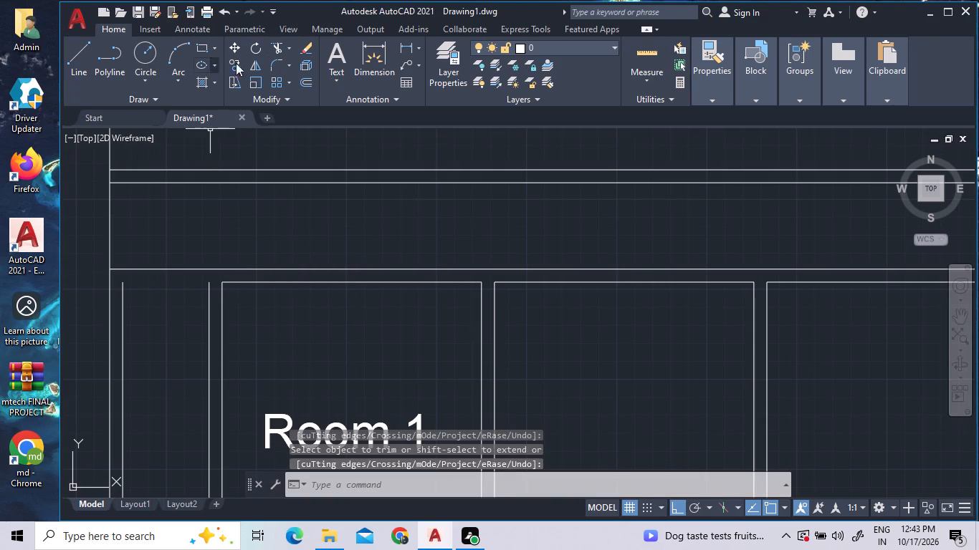
Extend Room 1's outer west wall line to the building's north wall, and the new west wall's inner line to the outermost north line.
{"action": "left_click", "coordinate": [287, 49]}
{"action": "left_click", "coordinate": [295, 95]}
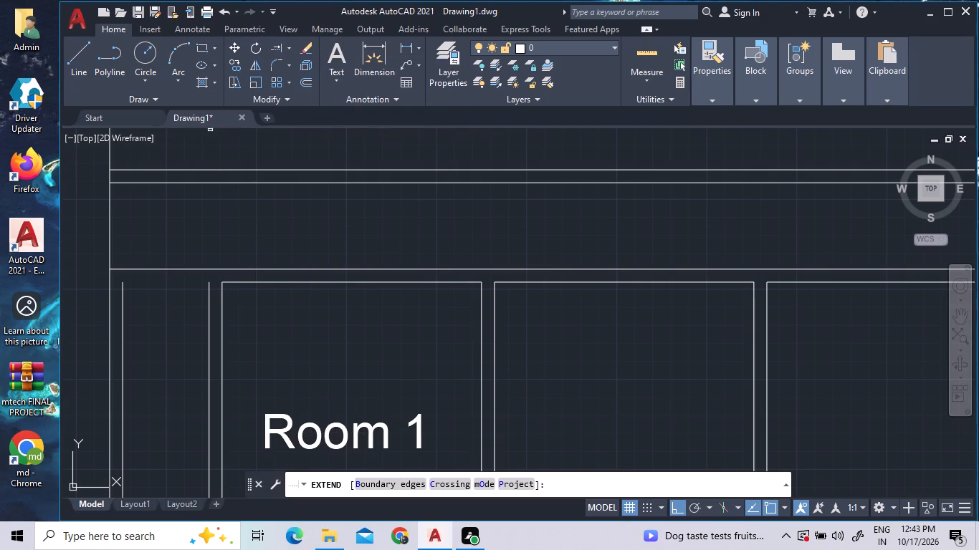
{"action": "left_click", "coordinate": [211, 335]}
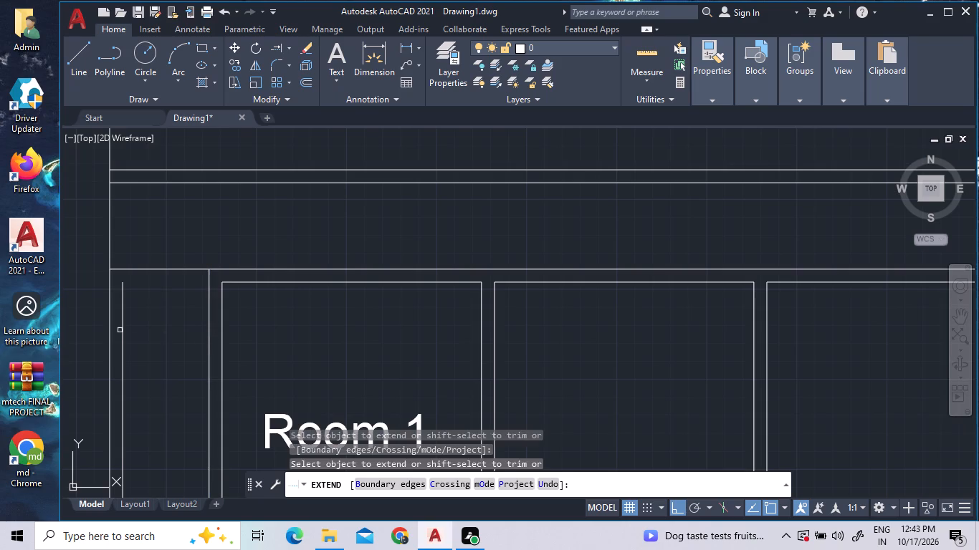
{"action": "left_click", "coordinate": [124, 325]}
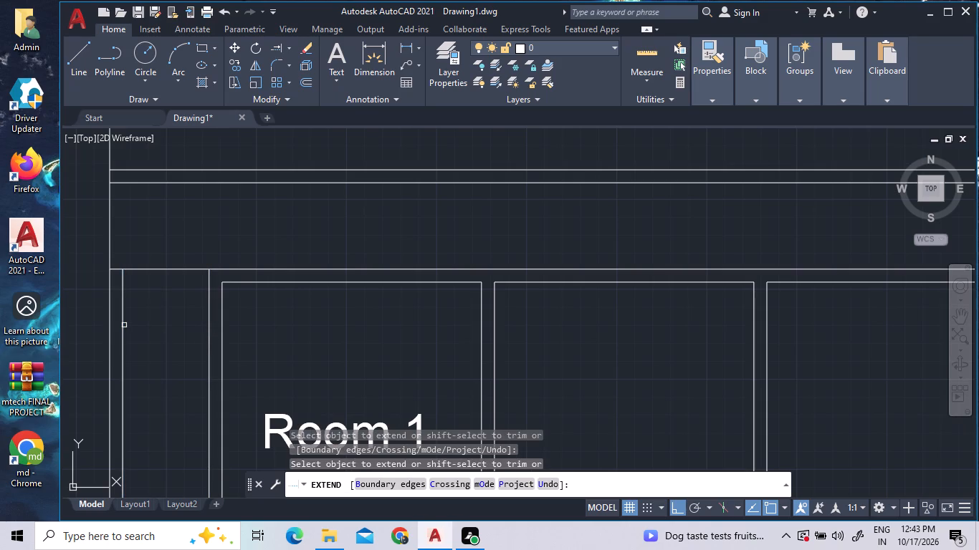
{"action": "triple_click", "coordinate": [124, 324]}
{"action": "scroll", "coordinate": [123, 321], "scroll_direction": "down", "scroll_amount": 1}
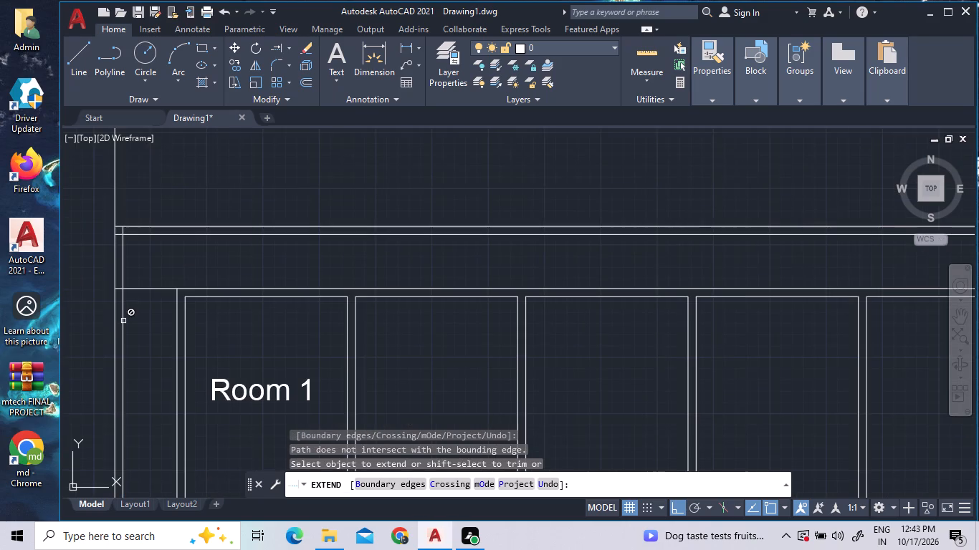
Trim the crossing line ends inside the new wall's northwest corner and the building's north wall line between Room 1 and the new west wall.
{"action": "scroll", "coordinate": [123, 321], "scroll_direction": "down", "scroll_amount": 1}
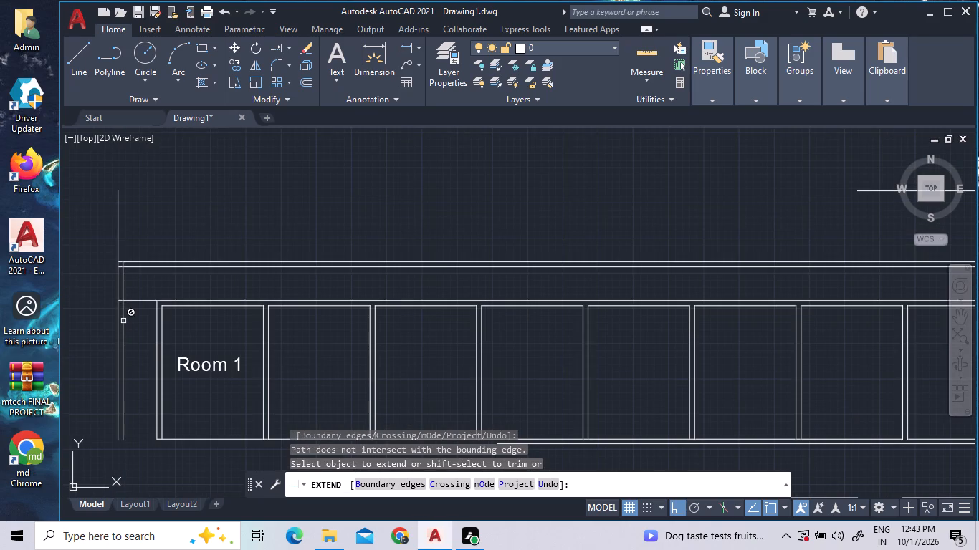
{"action": "scroll", "coordinate": [135, 299], "scroll_direction": "down", "scroll_amount": 1}
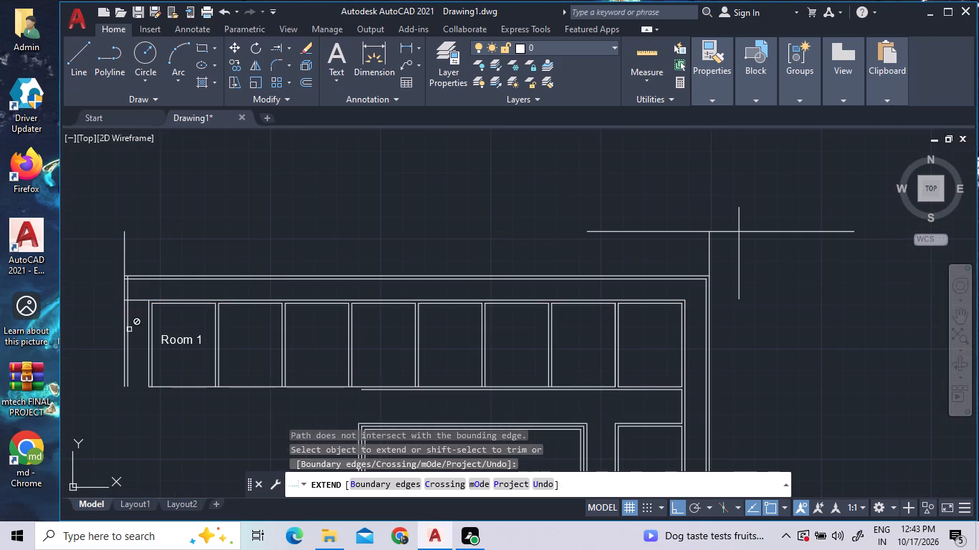
{"action": "scroll", "coordinate": [137, 307], "scroll_direction": "up", "scroll_amount": 2}
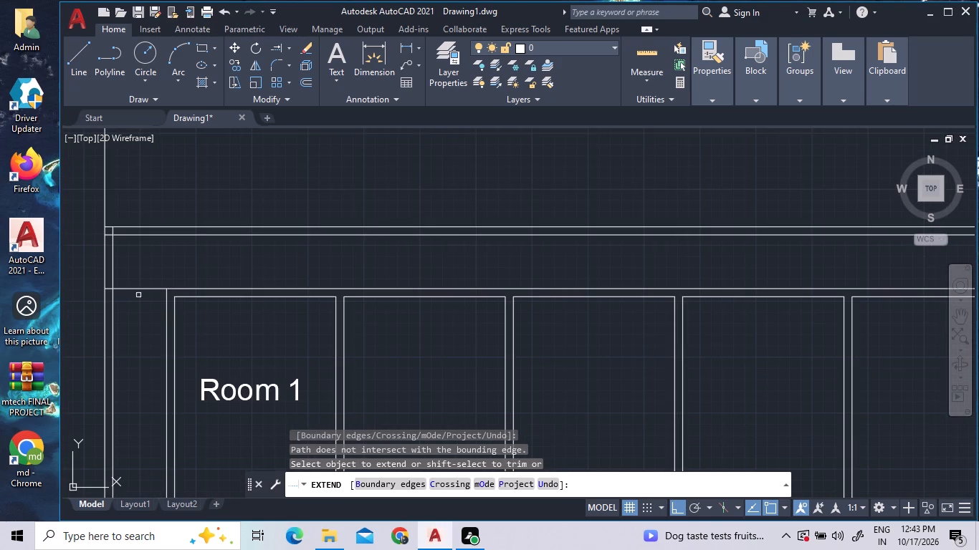
{"action": "left_click", "coordinate": [293, 54]}
{"action": "left_click", "coordinate": [292, 72]}
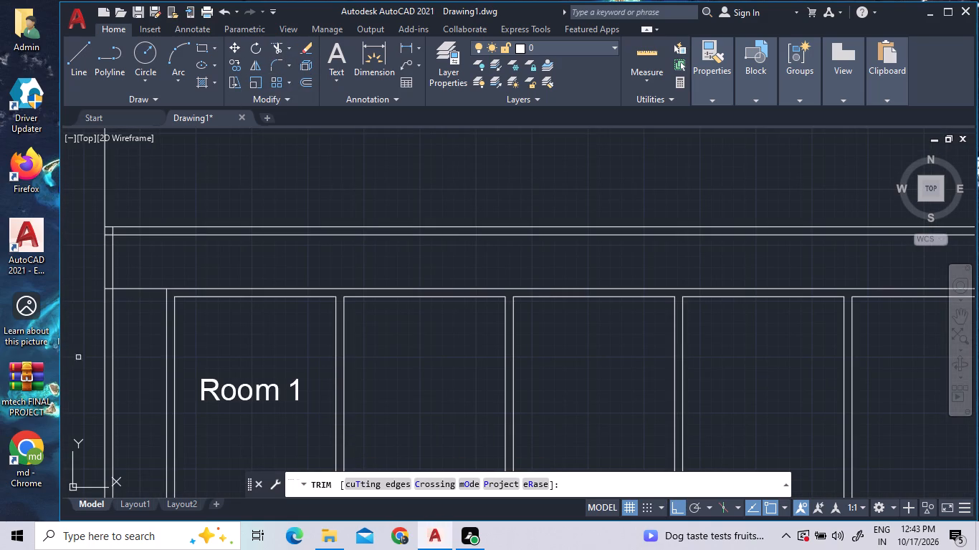
{"action": "left_click", "coordinate": [110, 231]}
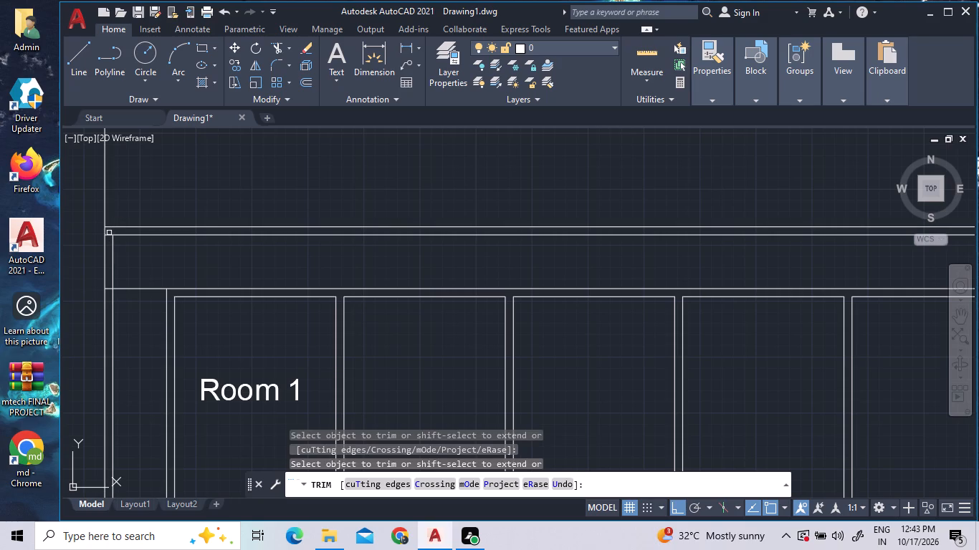
{"action": "double_click", "coordinate": [109, 233]}
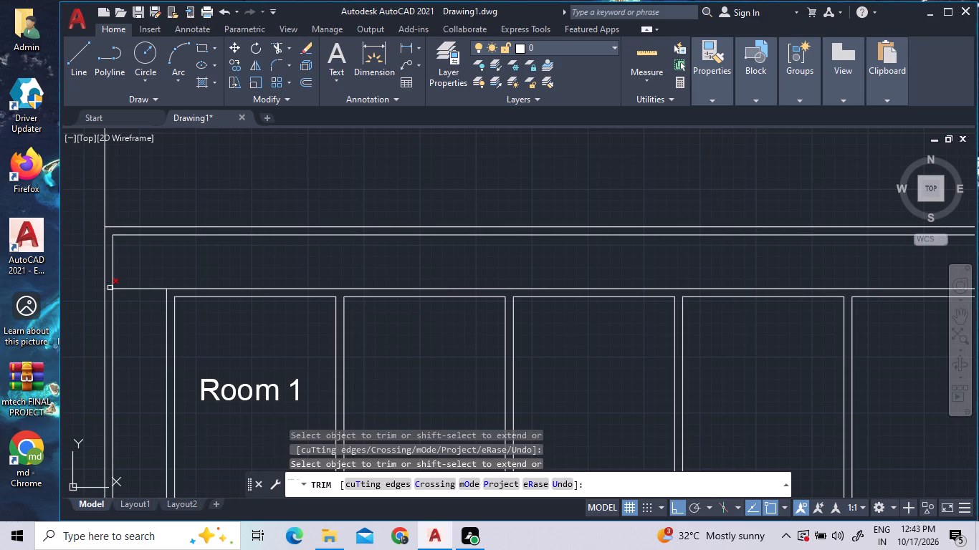
{"action": "left_click", "coordinate": [110, 288]}
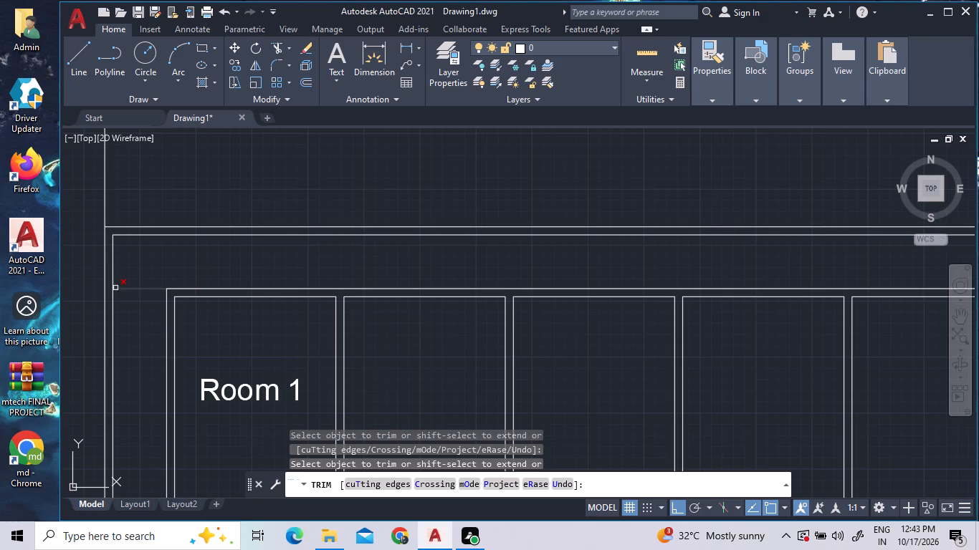
{"action": "double_click", "coordinate": [125, 287]}
{"action": "scroll", "coordinate": [208, 259], "scroll_direction": "down", "scroll_amount": 2}
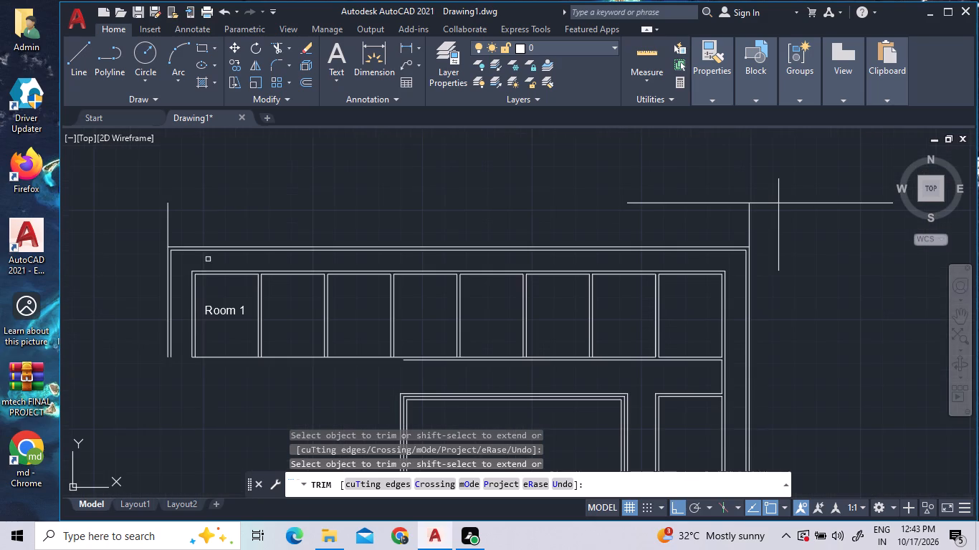
{"action": "scroll", "coordinate": [177, 370], "scroll_direction": "up", "scroll_amount": 1}
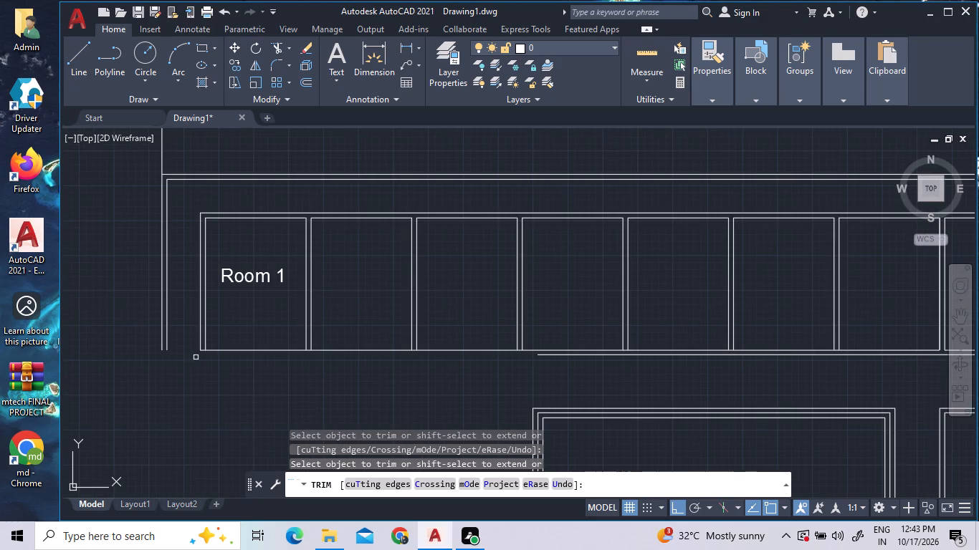
{"action": "key", "text": "Escape"}
Trim the outer west and outer east wall lines where they overshoot the outermost north wall line.
{"action": "left_click", "coordinate": [278, 44]}
{"action": "scroll", "coordinate": [237, 256], "scroll_direction": "down", "scroll_amount": 1}
{"action": "left_click", "coordinate": [188, 178]}
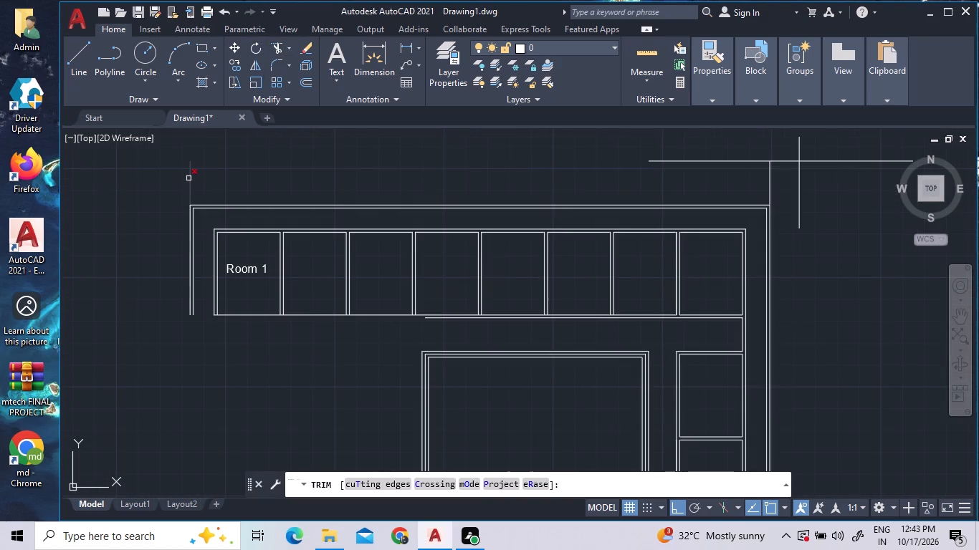
{"action": "left_click", "coordinate": [765, 187]}
{"action": "double_click", "coordinate": [810, 152]}
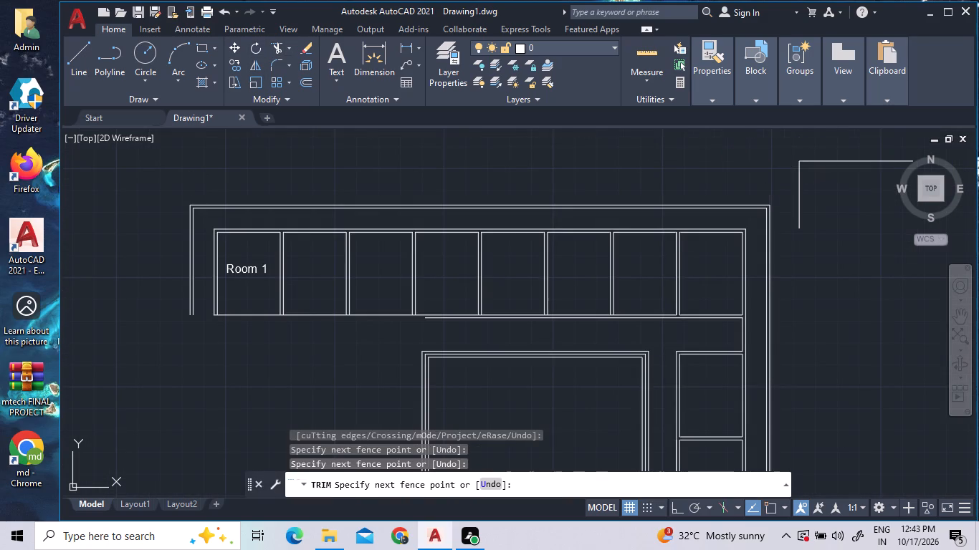
Remove the leftover vertical and horizontal helper lines beyond the plan's northeast corner.
{"action": "triple_click", "coordinate": [806, 178]}
{"action": "left_click", "coordinate": [806, 178]}
{"action": "double_click", "coordinate": [796, 173]}
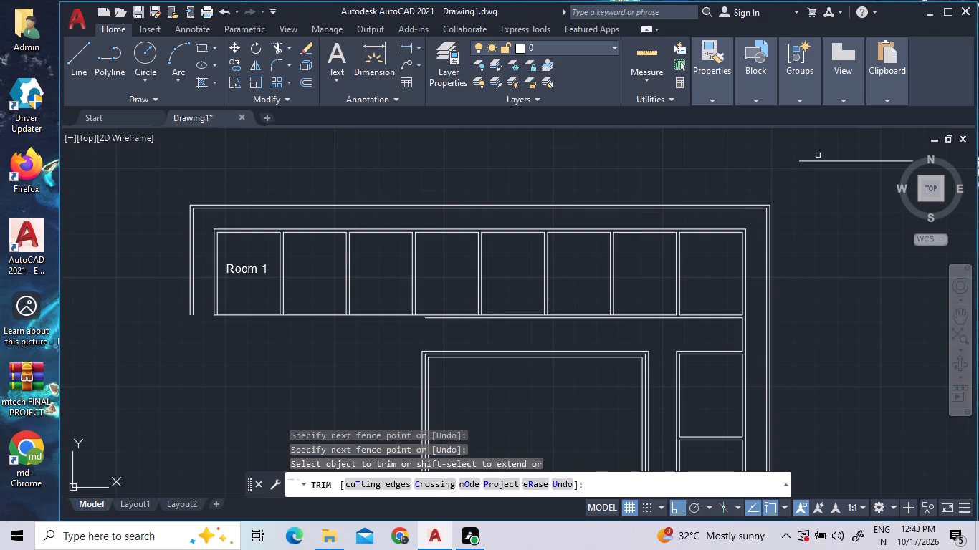
{"action": "triple_click", "coordinate": [821, 163]}
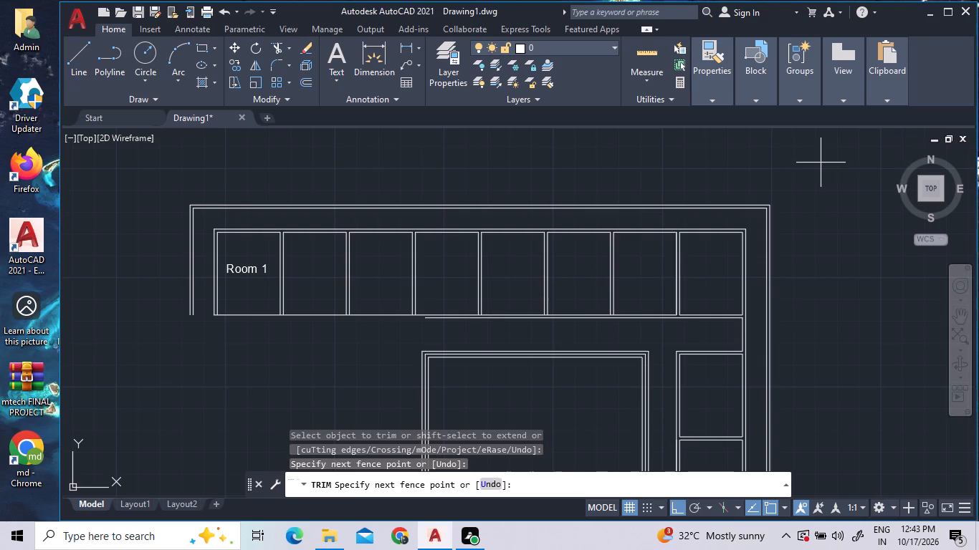
{"action": "right_click", "coordinate": [823, 209]}
{"action": "left_click", "coordinate": [826, 216]}
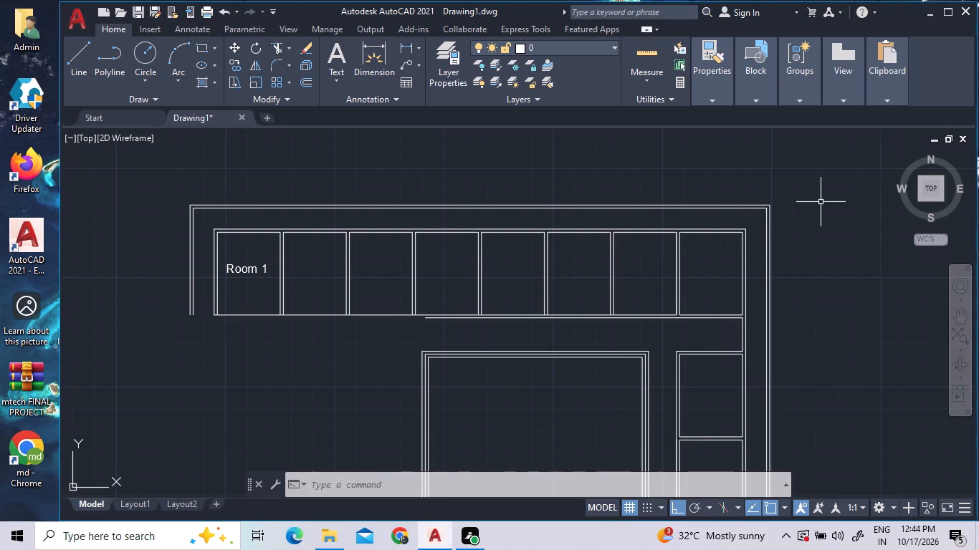
Draw a horizontal helper line south of the plan and a vertical one crossing it near its west end.
{"action": "scroll", "coordinate": [818, 190], "scroll_direction": "down", "scroll_amount": 2}
{"action": "scroll", "coordinate": [693, 267], "scroll_direction": "up", "scroll_amount": 1}
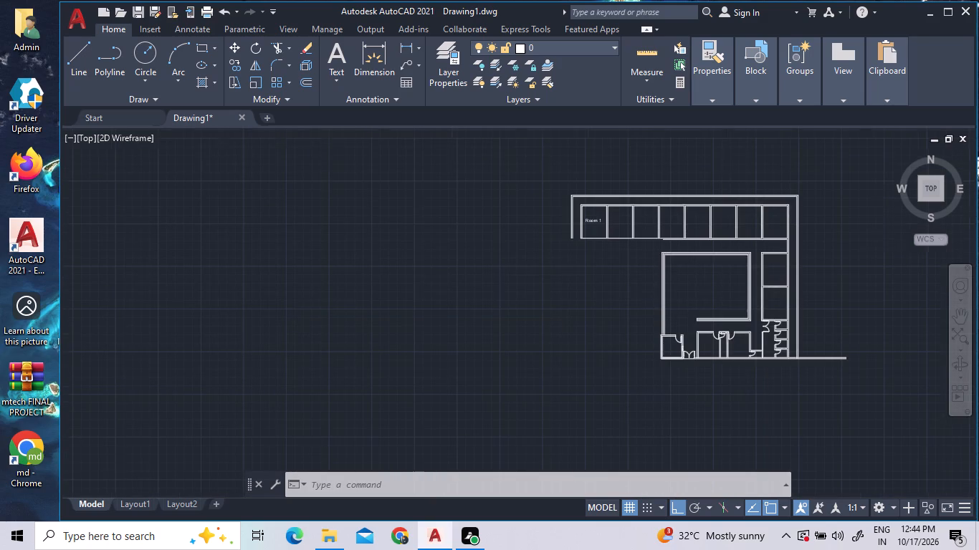
{"action": "scroll", "coordinate": [685, 288], "scroll_direction": "down", "scroll_amount": 1}
{"action": "scroll", "coordinate": [702, 387], "scroll_direction": "up", "scroll_amount": 2}
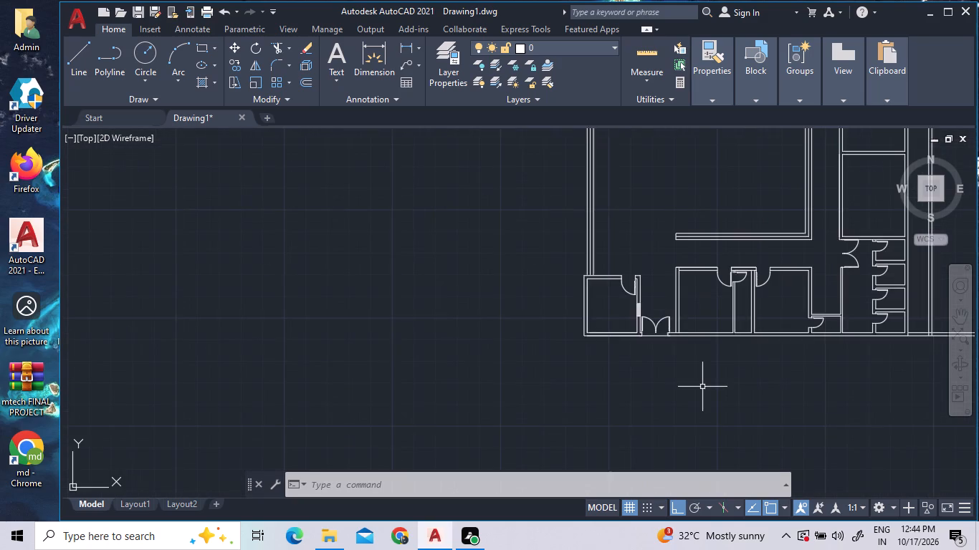
{"action": "scroll", "coordinate": [701, 392], "scroll_direction": "down", "scroll_amount": 2}
{"action": "scroll", "coordinate": [659, 398], "scroll_direction": "up", "scroll_amount": 1}
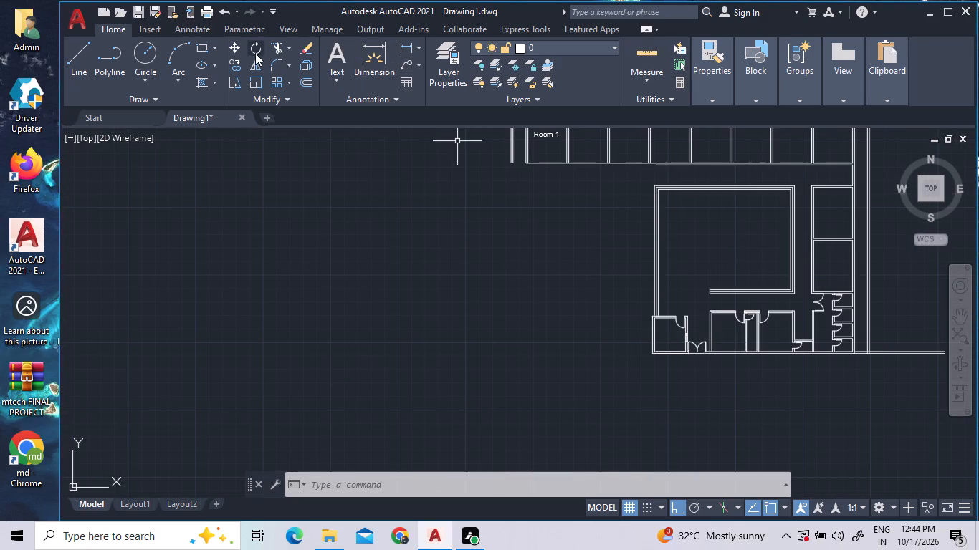
{"action": "left_click", "coordinate": [78, 62]}
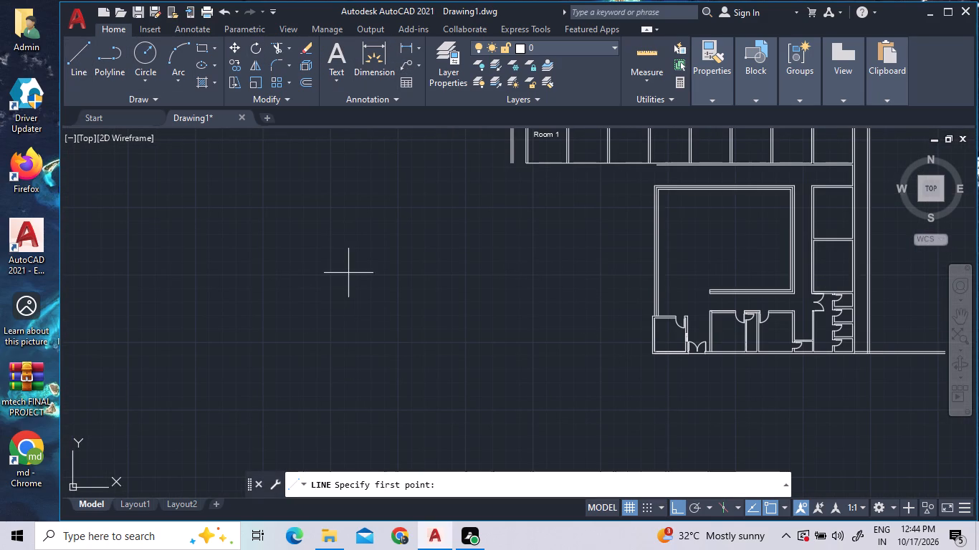
{"action": "left_click", "coordinate": [442, 381]}
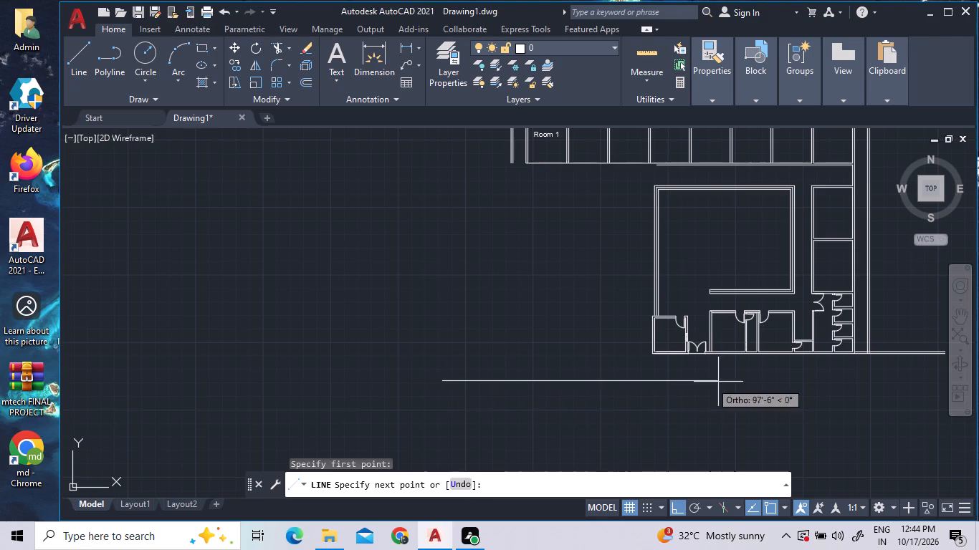
{"action": "left_click", "coordinate": [740, 382]}
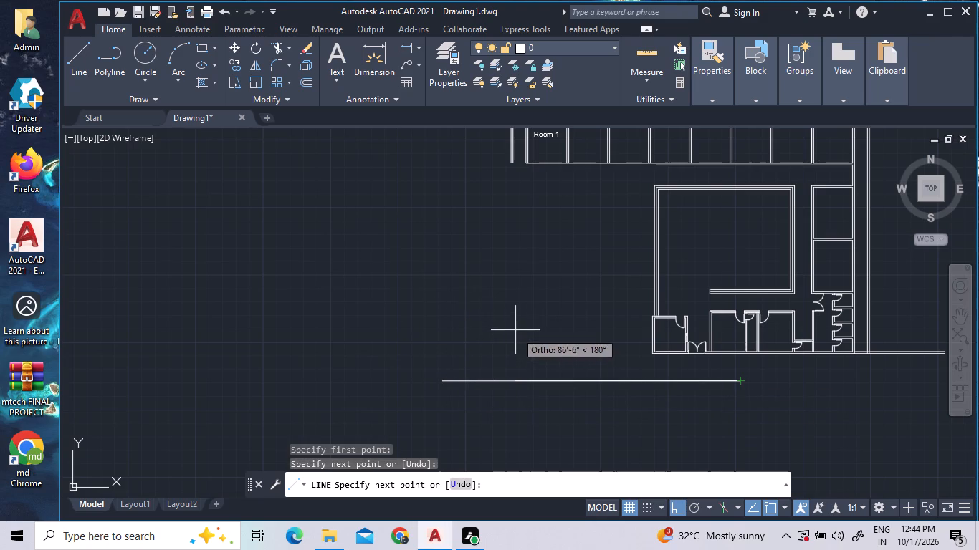
{"action": "left_click", "coordinate": [460, 228]}
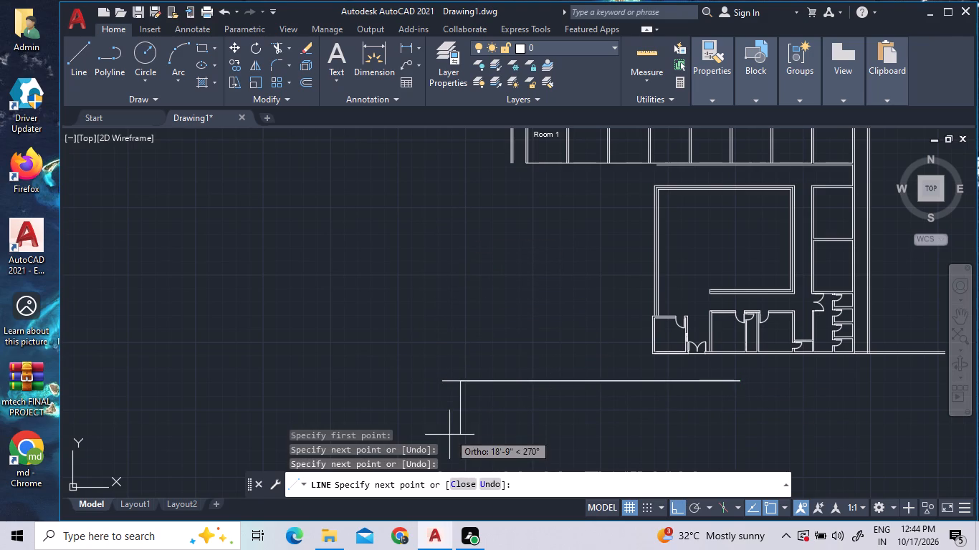
{"action": "left_click", "coordinate": [449, 437]}
{"action": "double_click", "coordinate": [451, 212]}
{"action": "right_click", "coordinate": [441, 256]}
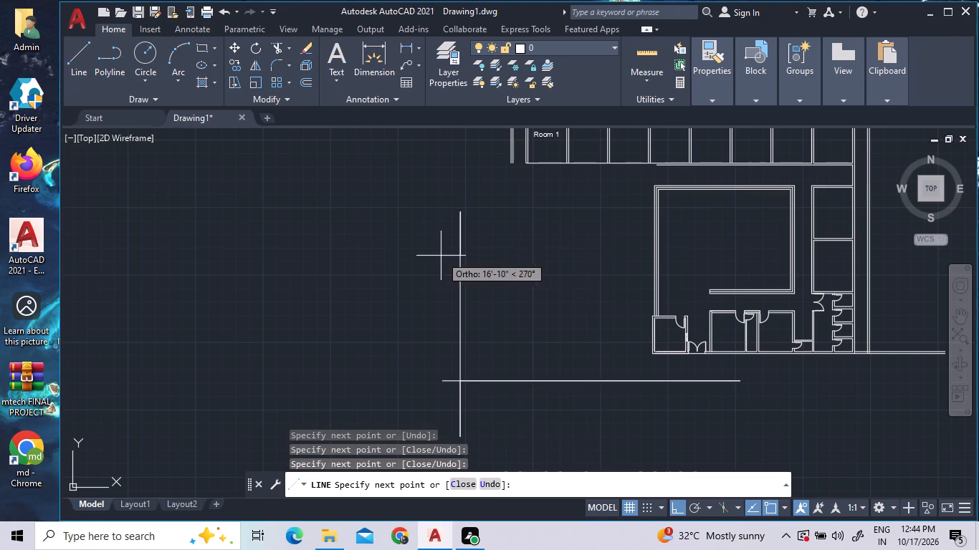
{"action": "left_click", "coordinate": [454, 266]}
Extend both lines of the new outer west wall south to the horizontal helper line.
{"action": "left_click", "coordinate": [286, 49]}
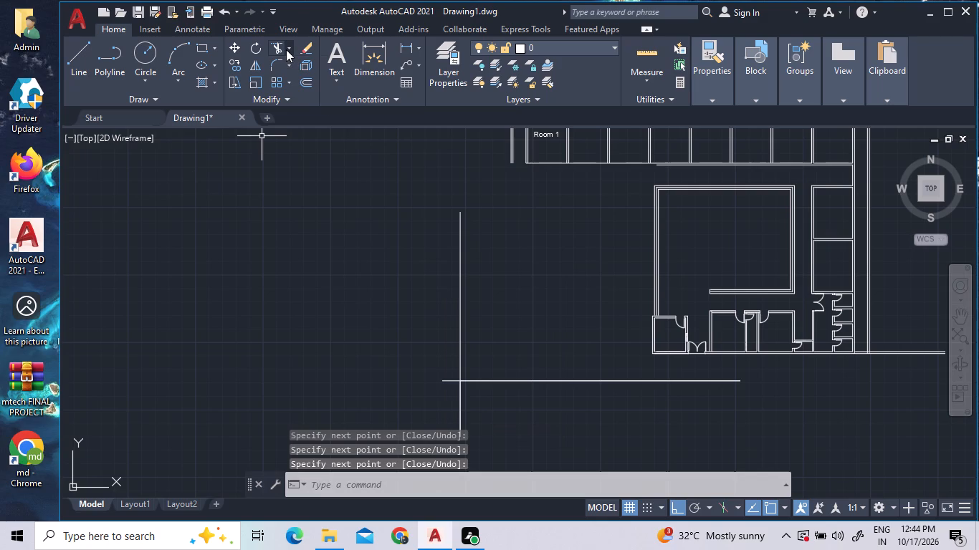
{"action": "left_click", "coordinate": [295, 92]}
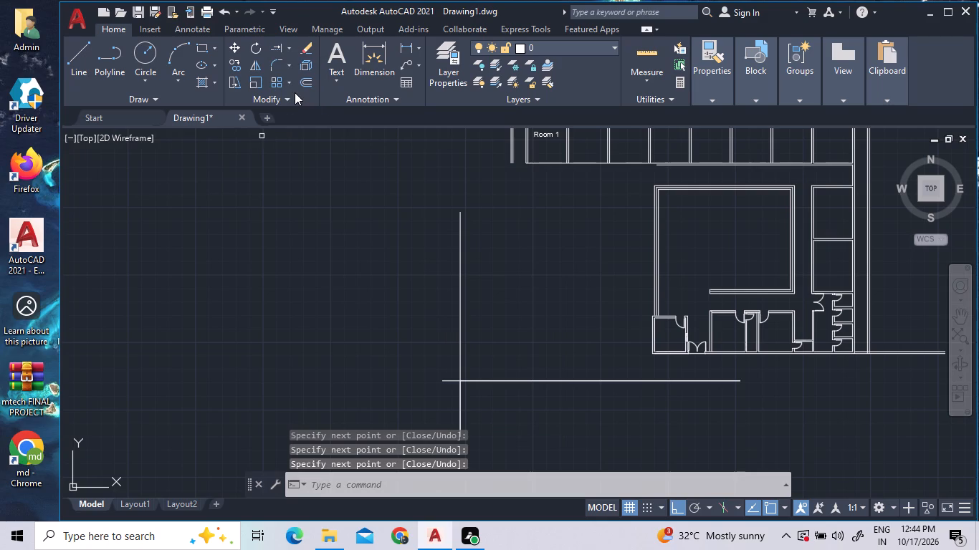
{"action": "left_click", "coordinate": [477, 146]}
{"action": "left_click", "coordinate": [519, 151]}
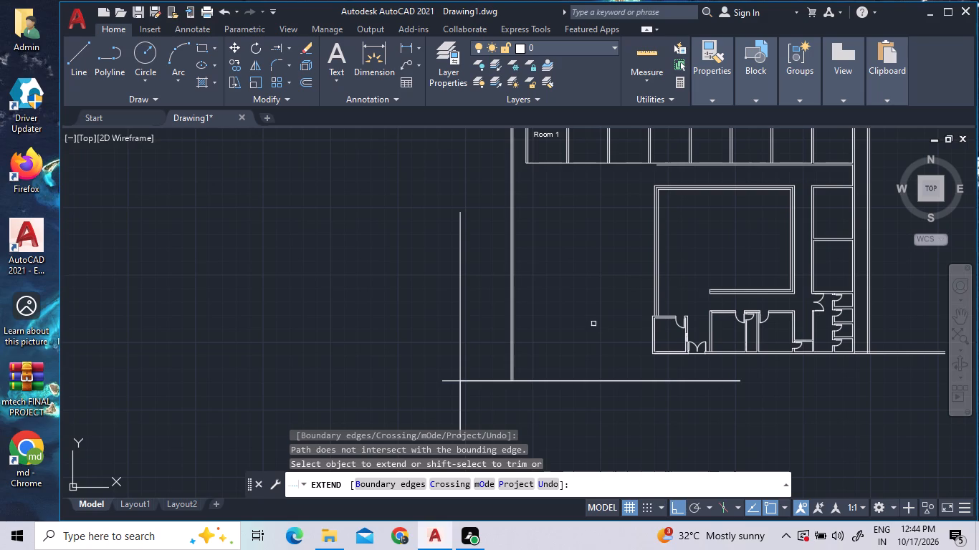
Extend the building's two south wall lines west to the outer line of the new west wall.
{"action": "left_click", "coordinate": [686, 373]}
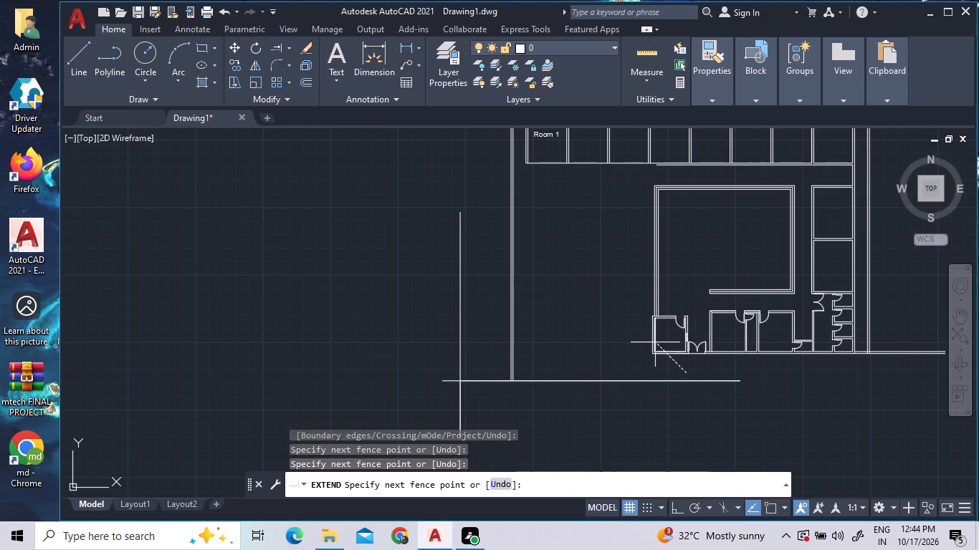
{"action": "left_click", "coordinate": [659, 338]}
{"action": "left_click", "coordinate": [665, 371]}
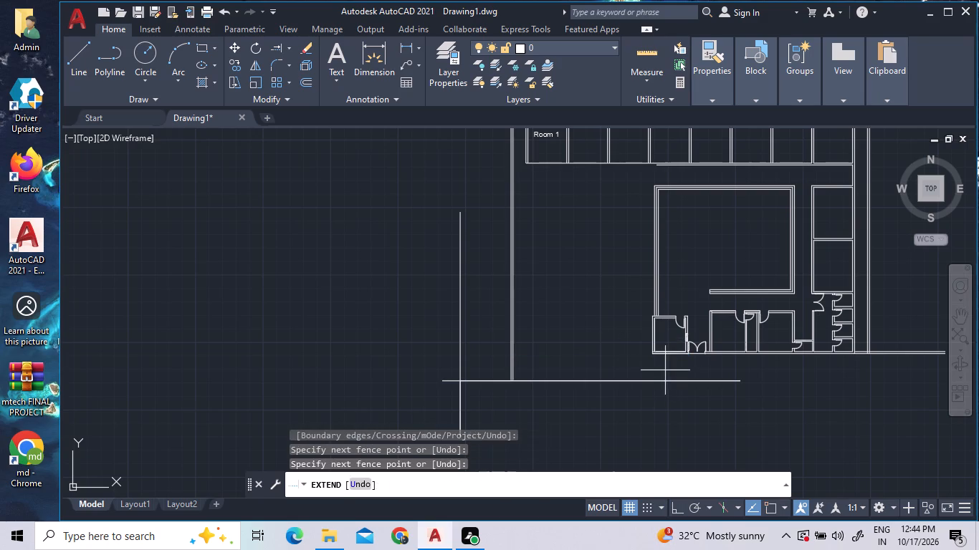
{"action": "left_click", "coordinate": [661, 324]}
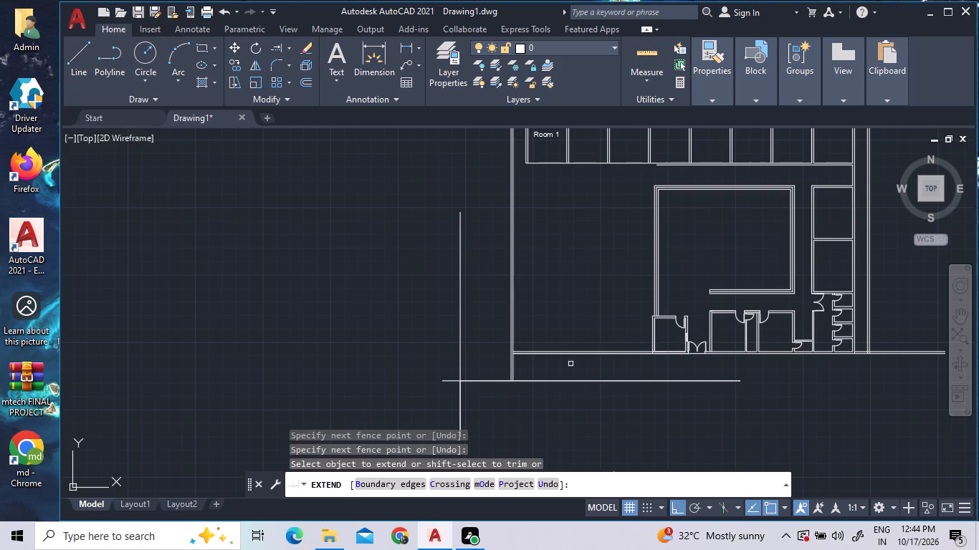
{"action": "left_click", "coordinate": [570, 365]}
{"action": "left_click", "coordinate": [545, 305]}
Extend both lines of Room 1's west wall south to the building's south wall.
{"action": "scroll", "coordinate": [634, 315], "scroll_direction": "down", "scroll_amount": 1}
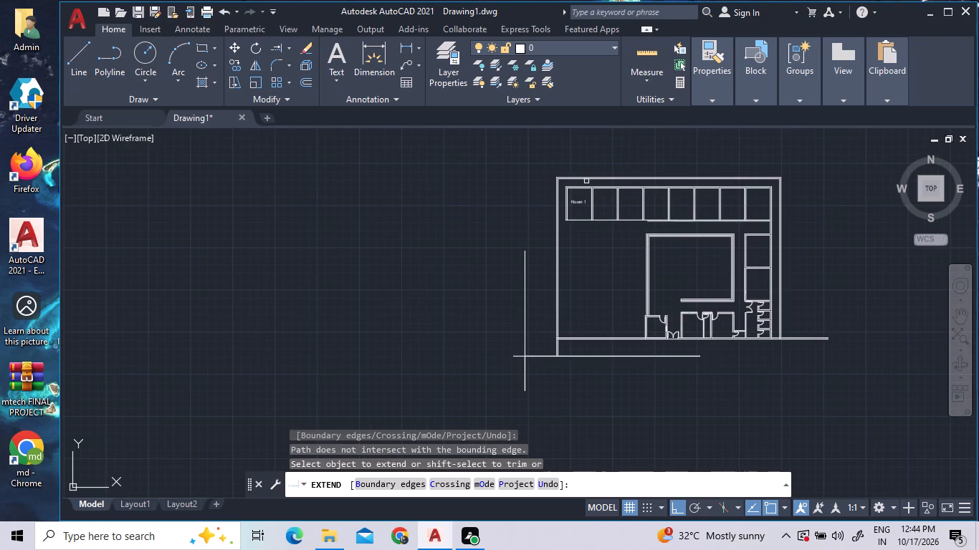
{"action": "scroll", "coordinate": [586, 200], "scroll_direction": "up", "scroll_amount": 2}
{"action": "left_click", "coordinate": [550, 228]}
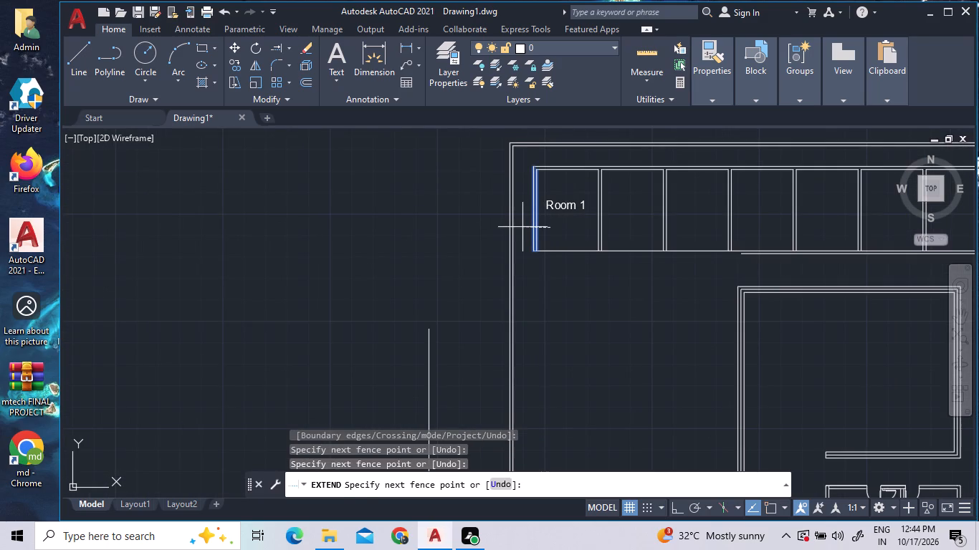
{"action": "scroll", "coordinate": [522, 227], "scroll_direction": "down", "scroll_amount": 2}
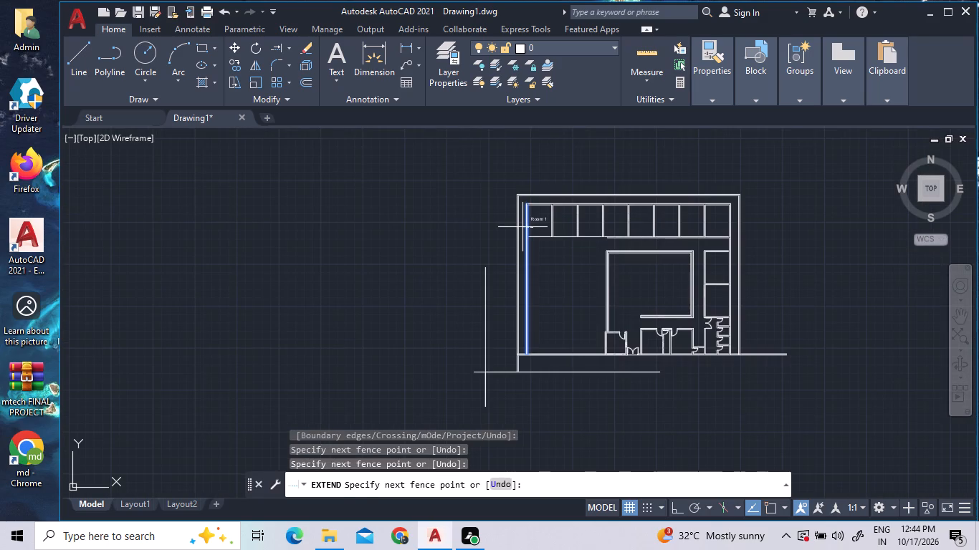
{"action": "left_click", "coordinate": [522, 227]}
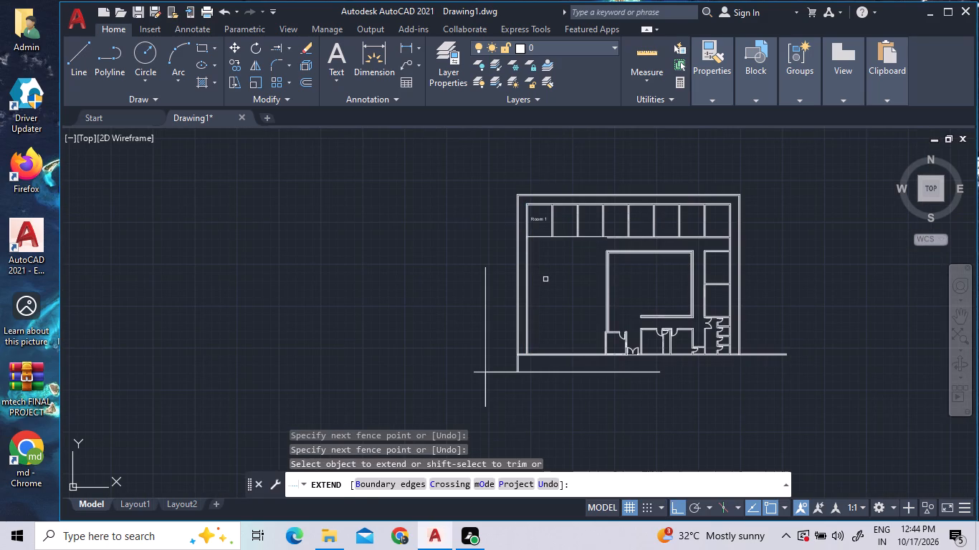
Extend the first two partition walls east of Room 1 south to the building's south wall.
{"action": "left_click", "coordinate": [563, 228]}
{"action": "left_click", "coordinate": [543, 228]}
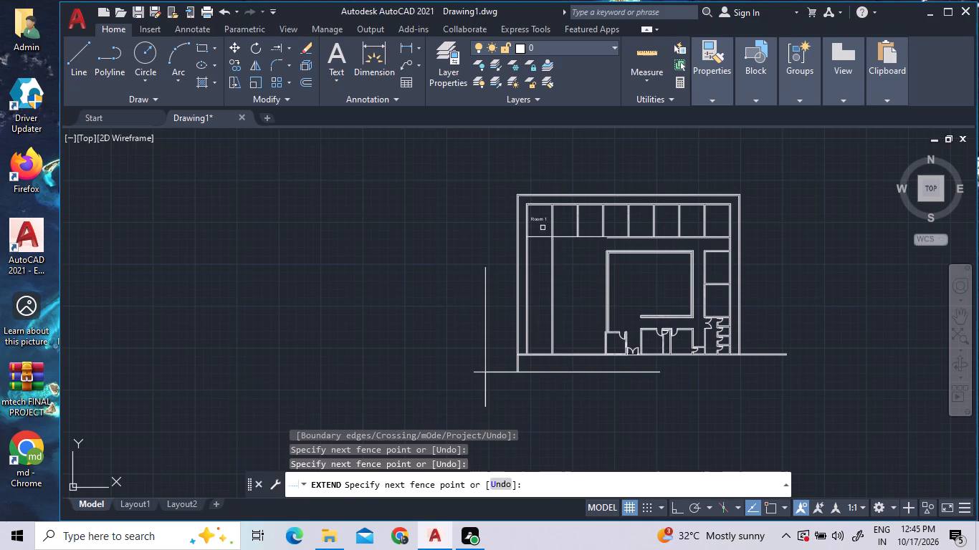
{"action": "double_click", "coordinate": [583, 223]}
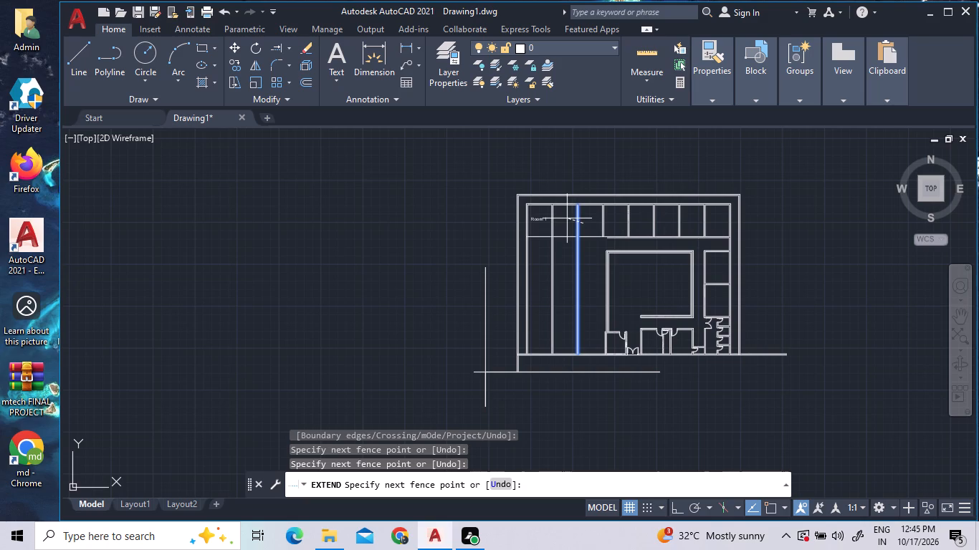
{"action": "left_click", "coordinate": [567, 218]}
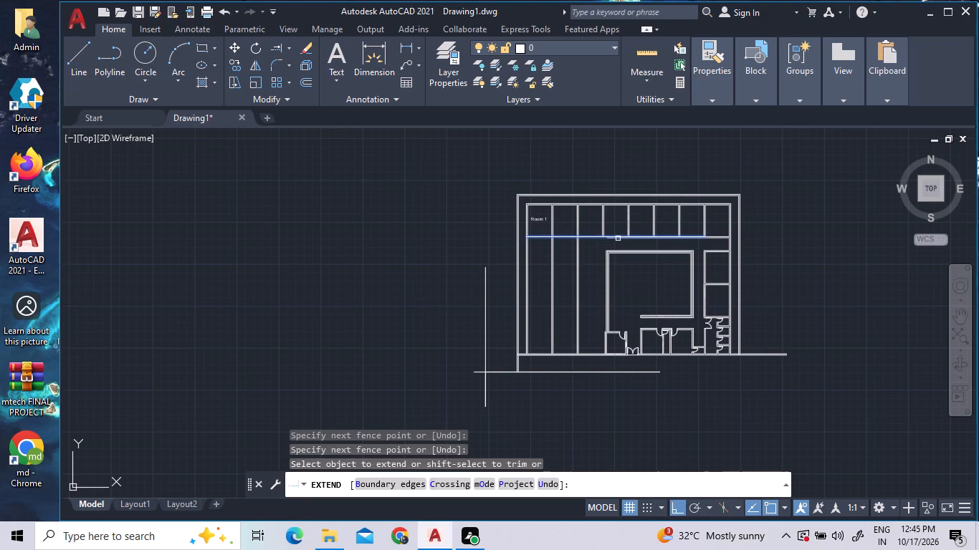
Extend the lower line of the room row's south wall west to the building's west wall.
{"action": "scroll", "coordinate": [618, 239], "scroll_direction": "up", "scroll_amount": 2}
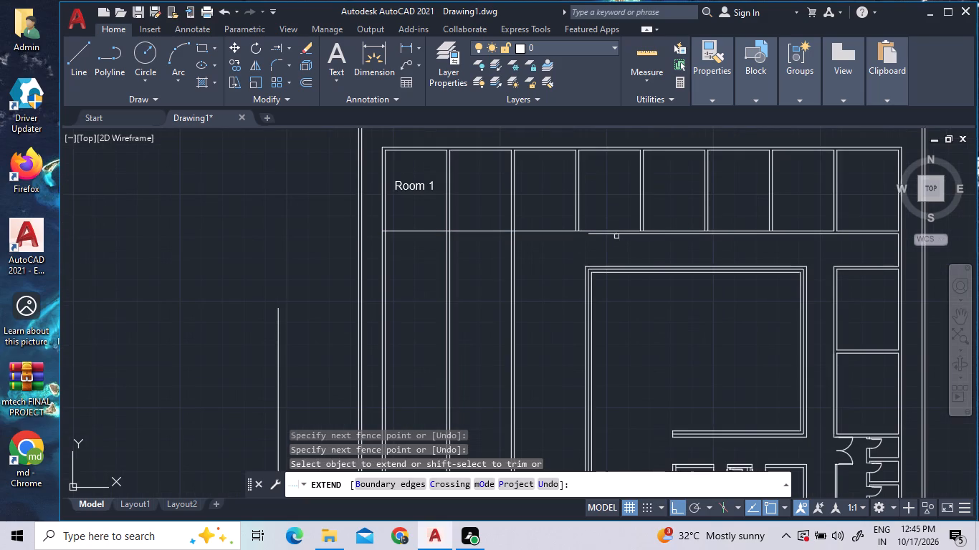
{"action": "triple_click", "coordinate": [615, 233]}
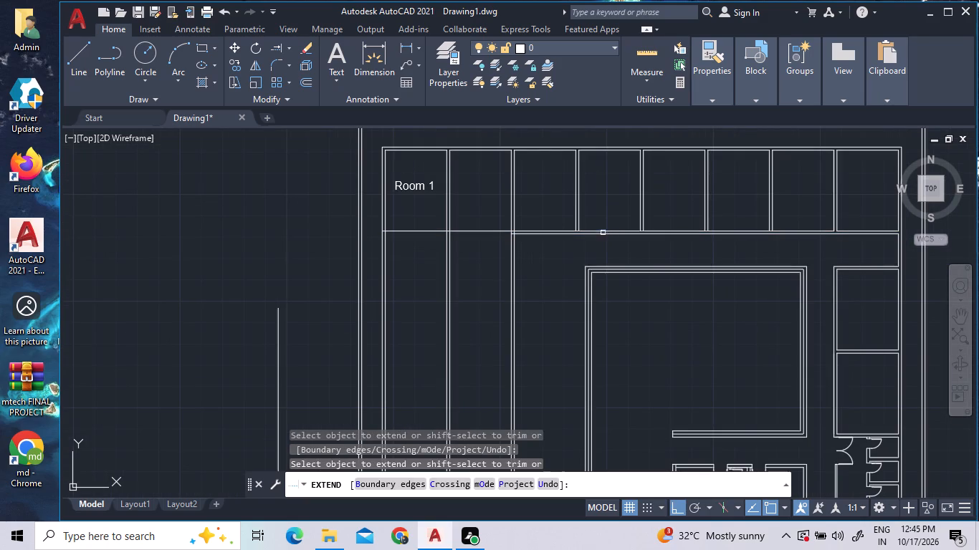
{"action": "left_click", "coordinate": [544, 233]}
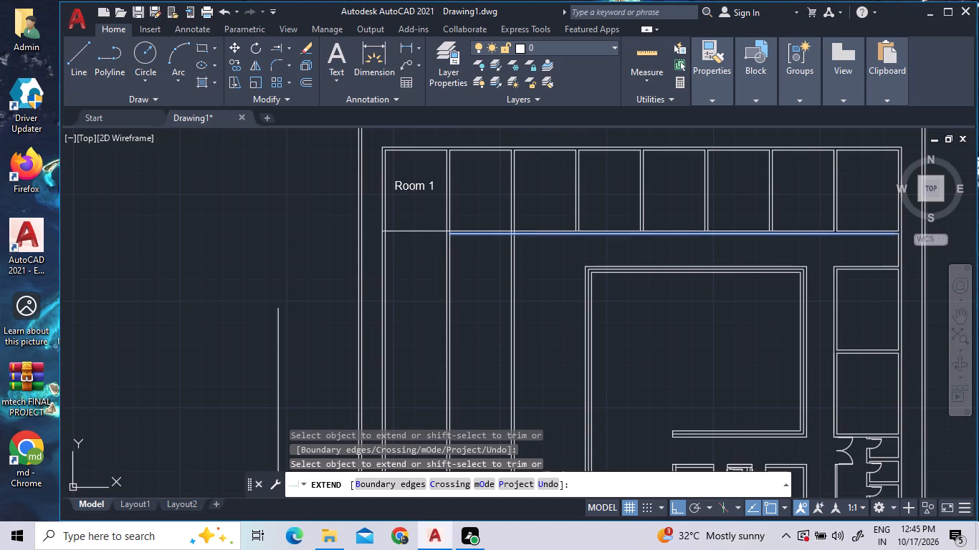
{"action": "left_click", "coordinate": [469, 234]}
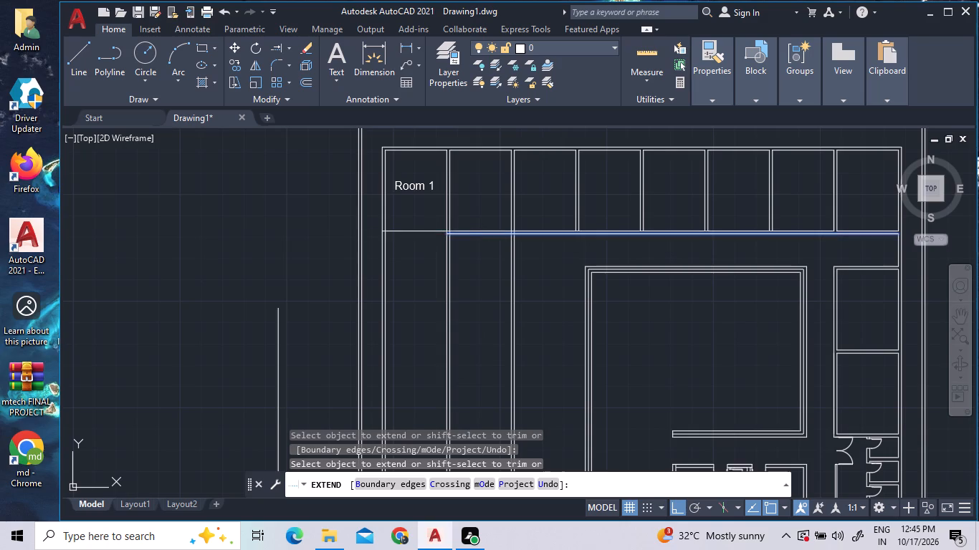
{"action": "left_click", "coordinate": [469, 234]}
{"action": "left_click", "coordinate": [463, 236]}
{"action": "left_click", "coordinate": [463, 236]}
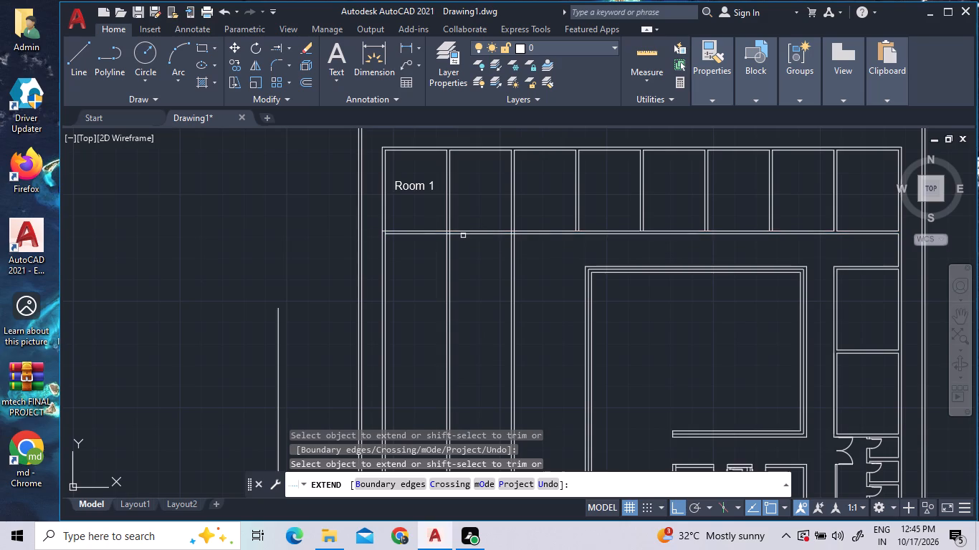
{"action": "double_click", "coordinate": [406, 234]}
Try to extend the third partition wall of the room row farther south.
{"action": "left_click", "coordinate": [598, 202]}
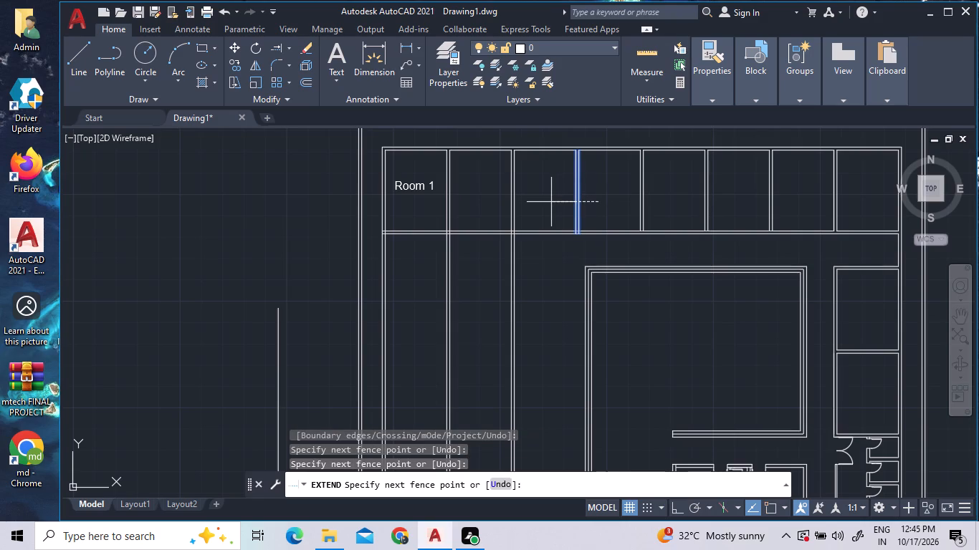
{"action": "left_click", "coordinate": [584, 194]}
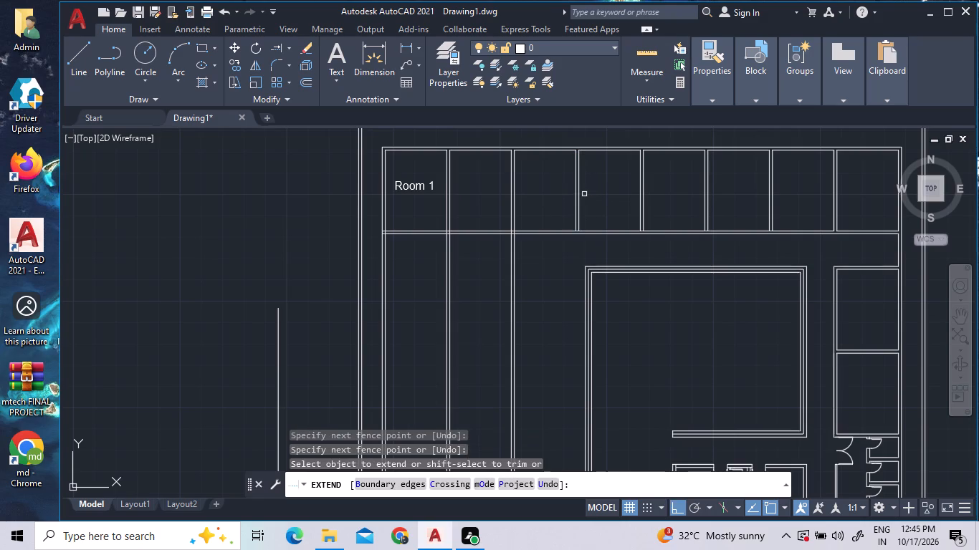
Extend the courtyard's north wall lines west, the northernmost to the building's west wall and the others to Room 1's extended east wall.
{"action": "left_click", "coordinate": [611, 305]}
{"action": "left_click", "coordinate": [602, 251]}
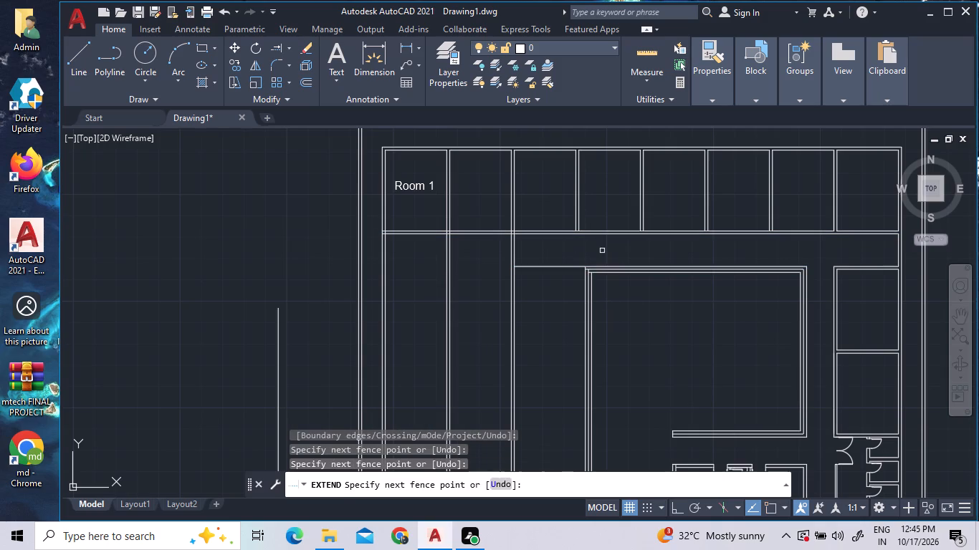
{"action": "left_click", "coordinate": [607, 304]}
{"action": "left_click", "coordinate": [606, 251]}
{"action": "left_click", "coordinate": [608, 302]}
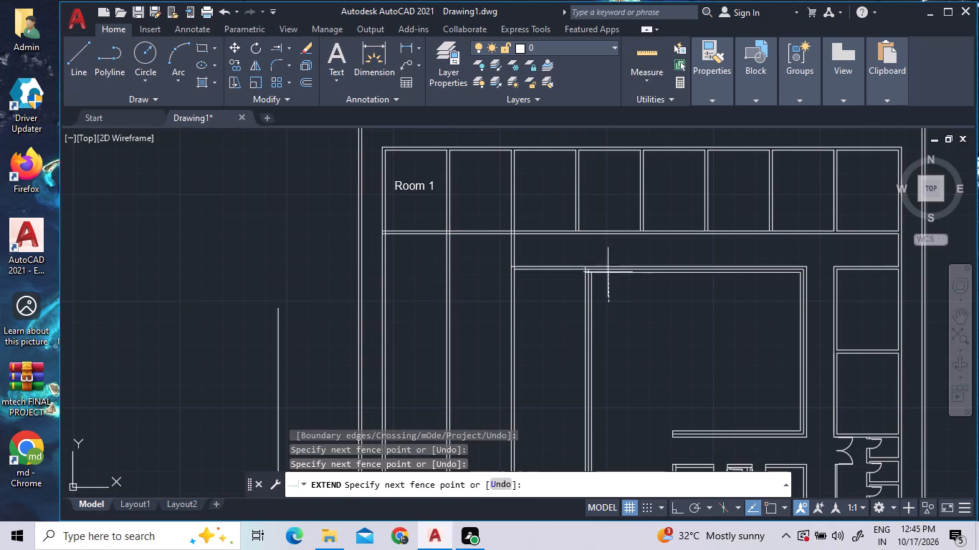
{"action": "left_click", "coordinate": [608, 250]}
{"action": "left_click", "coordinate": [608, 305]}
{"action": "left_click", "coordinate": [606, 251]}
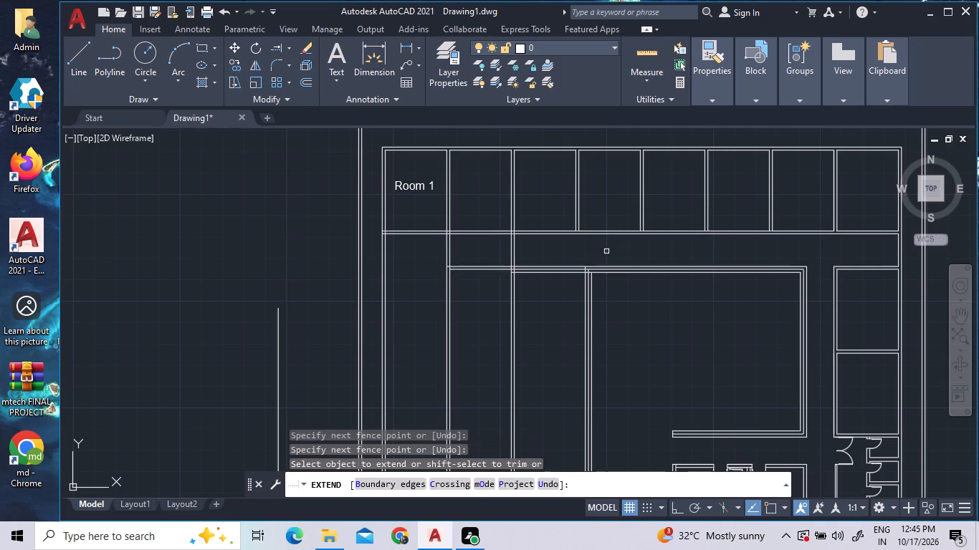
{"action": "left_click", "coordinate": [556, 305]}
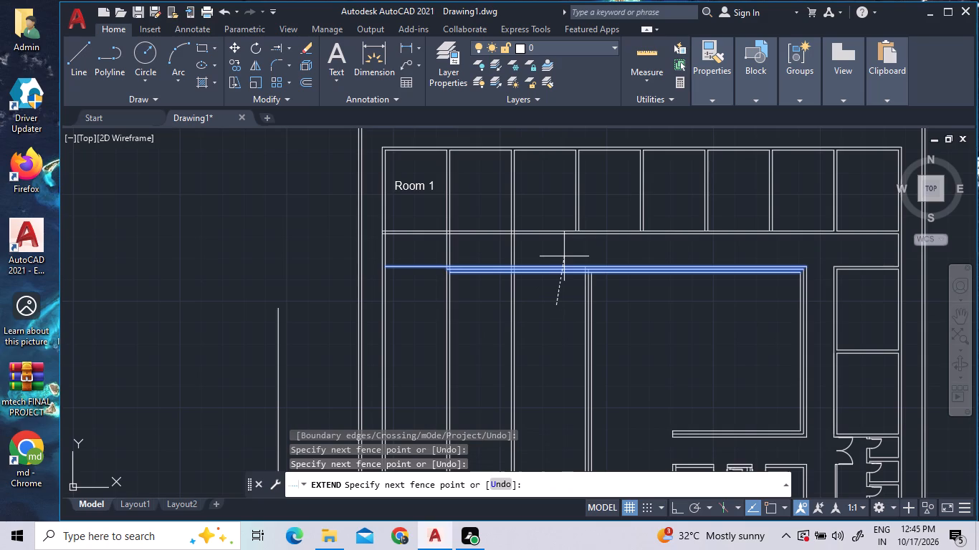
{"action": "scroll", "coordinate": [564, 256], "scroll_direction": "down", "scroll_amount": 3}
{"action": "scroll", "coordinate": [564, 256], "scroll_direction": "up", "scroll_amount": 1}
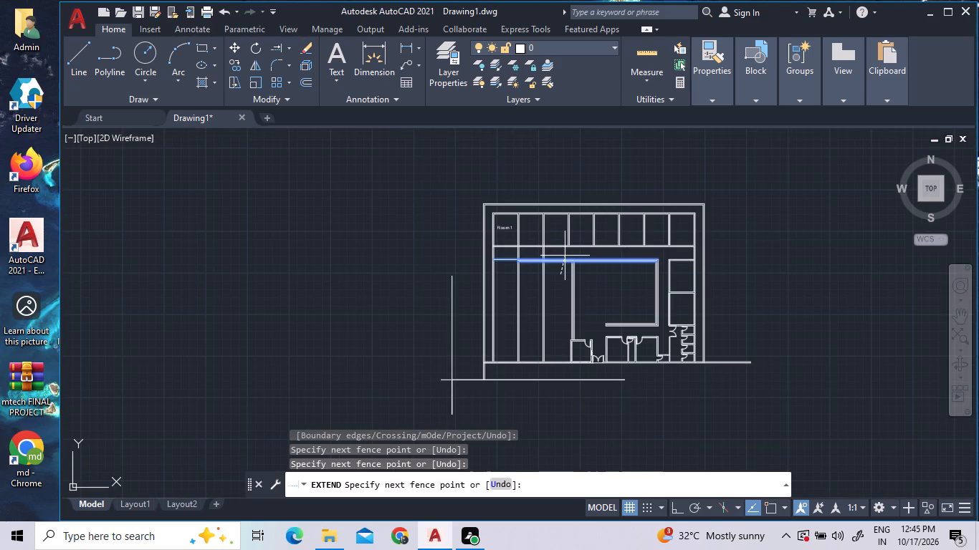
{"action": "left_click", "coordinate": [563, 251]}
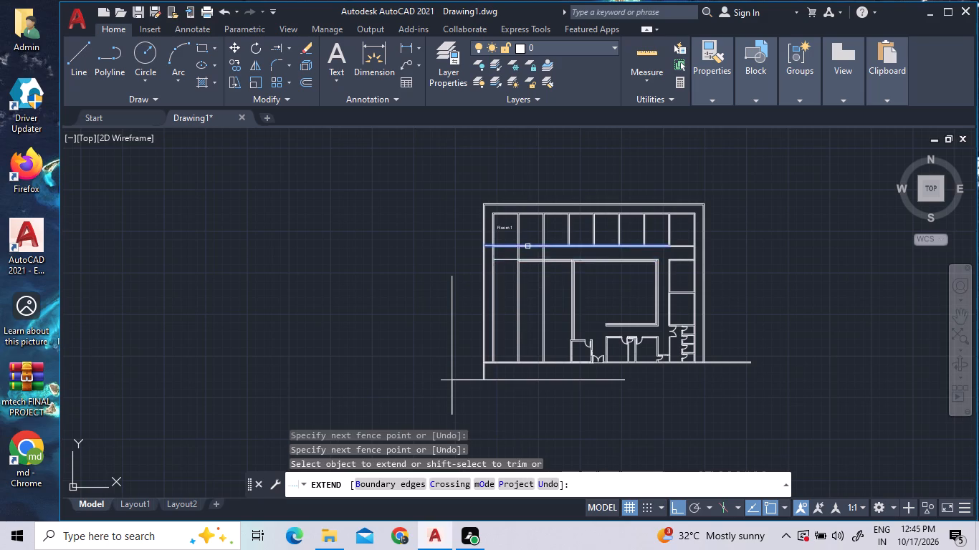
Trim the overlapping lines where the room row's south wall meets the building's west wall below Room 1.
{"action": "scroll", "coordinate": [530, 243], "scroll_direction": "up", "scroll_amount": 1}
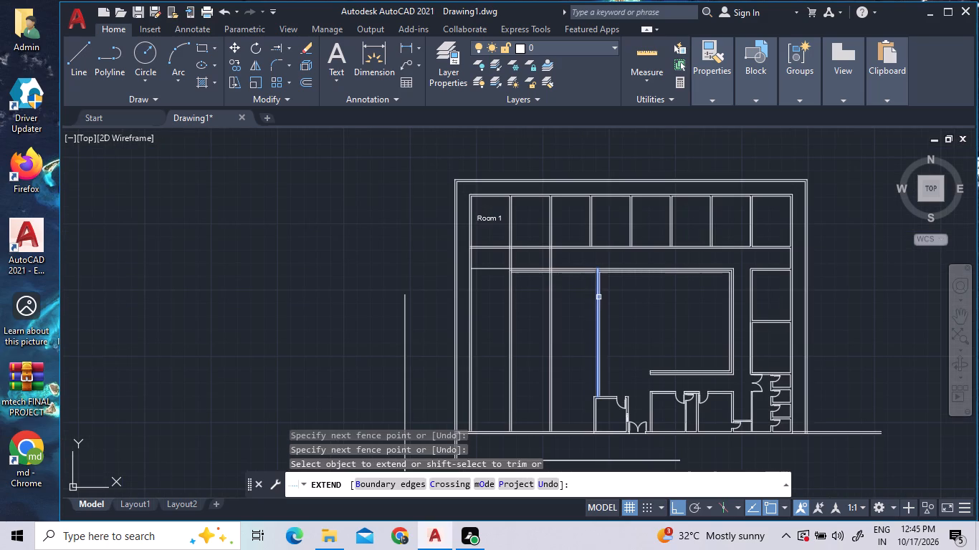
{"action": "scroll", "coordinate": [624, 306], "scroll_direction": "down", "scroll_amount": 1}
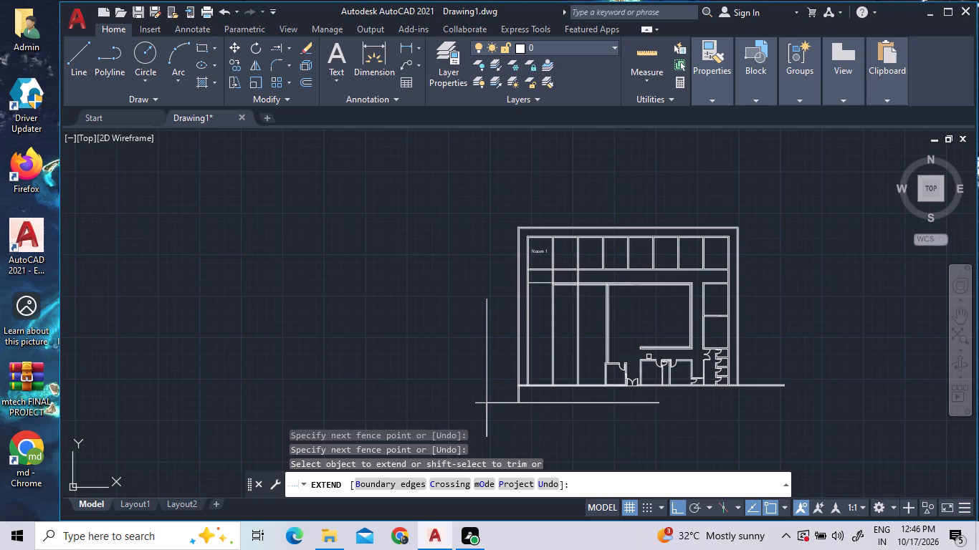
{"action": "scroll", "coordinate": [536, 259], "scroll_direction": "up", "scroll_amount": 2}
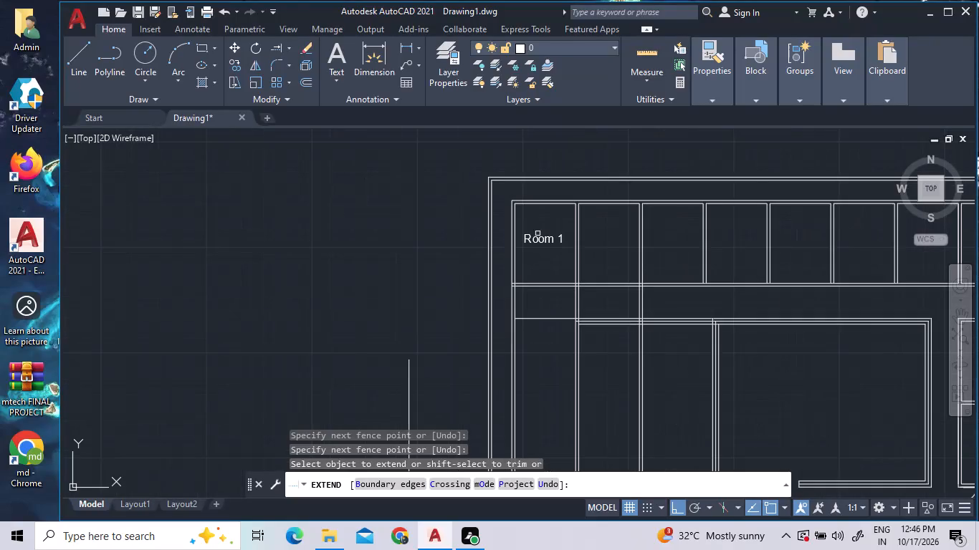
{"action": "scroll", "coordinate": [547, 180], "scroll_direction": "up", "scroll_amount": 2}
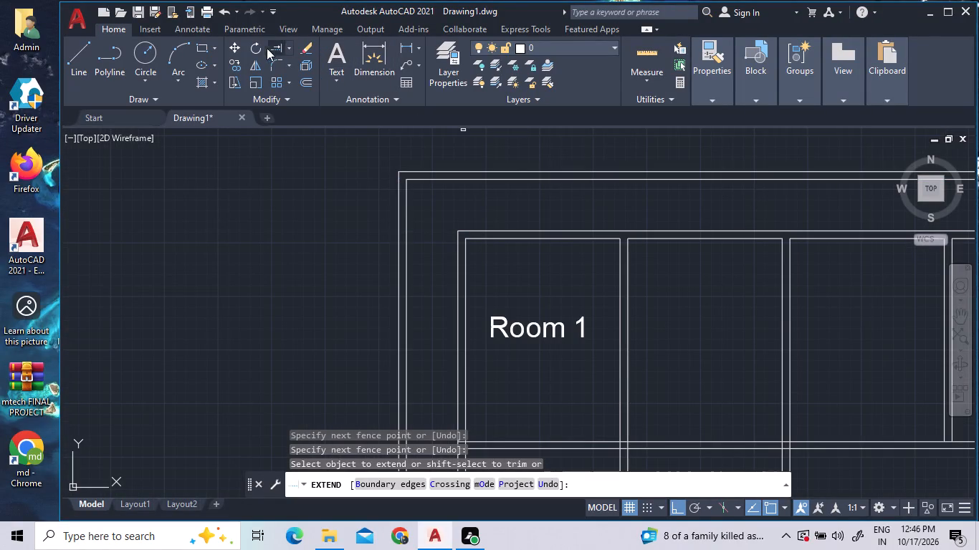
{"action": "left_click", "coordinate": [285, 52]}
{"action": "left_click", "coordinate": [290, 78]}
{"action": "scroll", "coordinate": [425, 167], "scroll_direction": "down", "scroll_amount": 2}
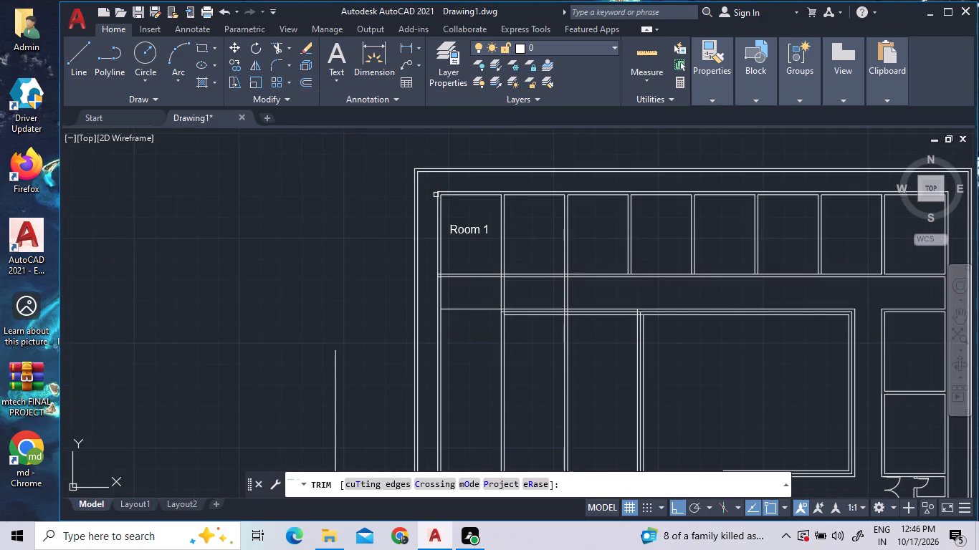
{"action": "scroll", "coordinate": [457, 301], "scroll_direction": "up", "scroll_amount": 2}
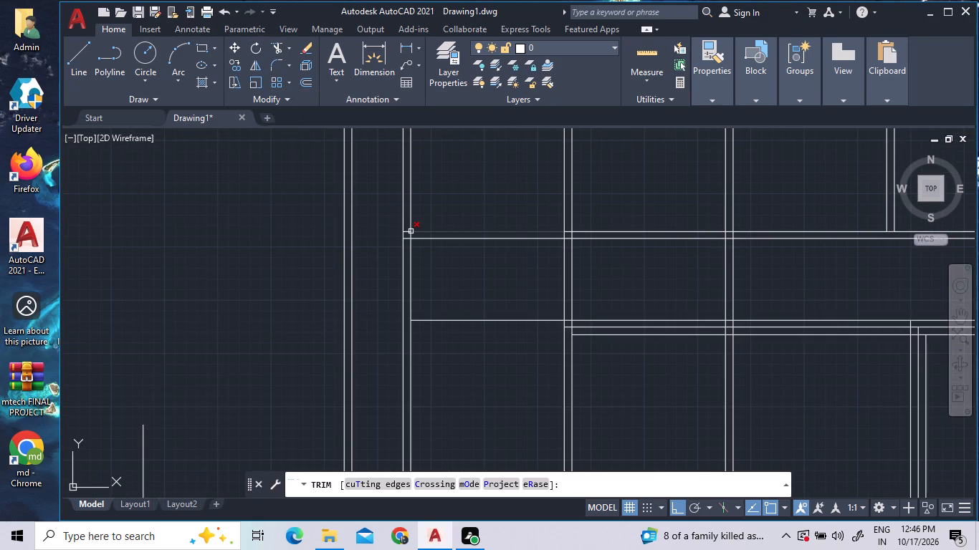
{"action": "left_click", "coordinate": [408, 231]}
{"action": "left_click", "coordinate": [408, 239]}
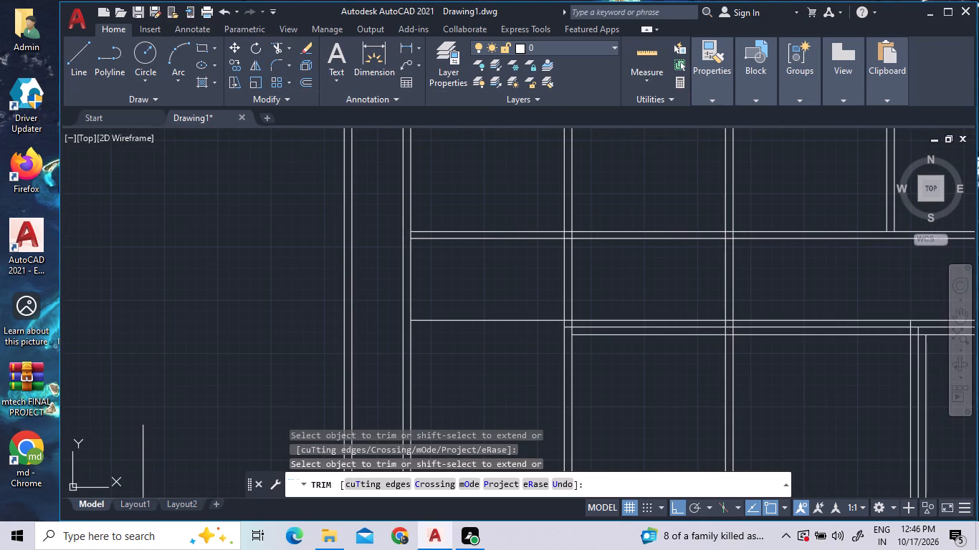
{"action": "left_click", "coordinate": [410, 236]}
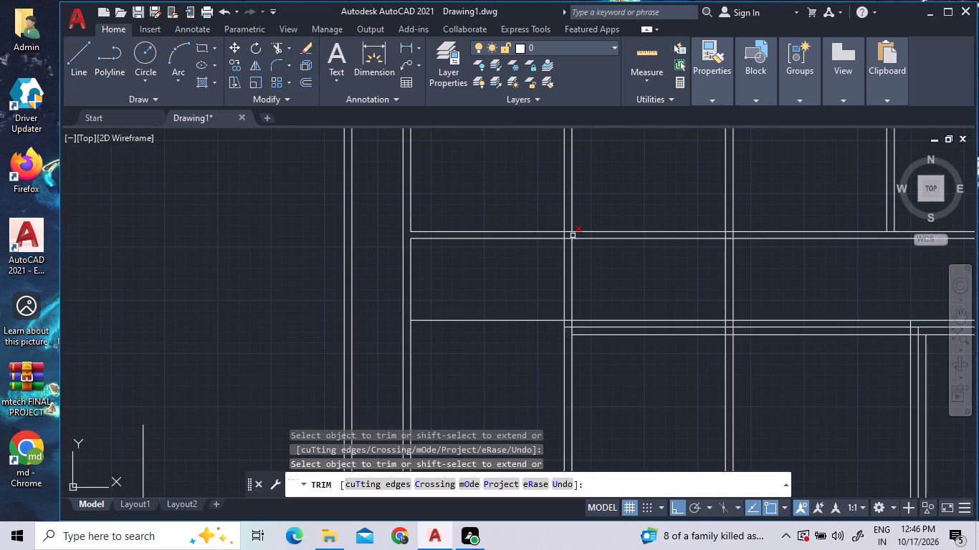
Trim the crossing lines where the room row's south wall meets the first two partition walls, undoing any wrong cut.
{"action": "left_click", "coordinate": [573, 236]}
{"action": "left_click", "coordinate": [562, 236]}
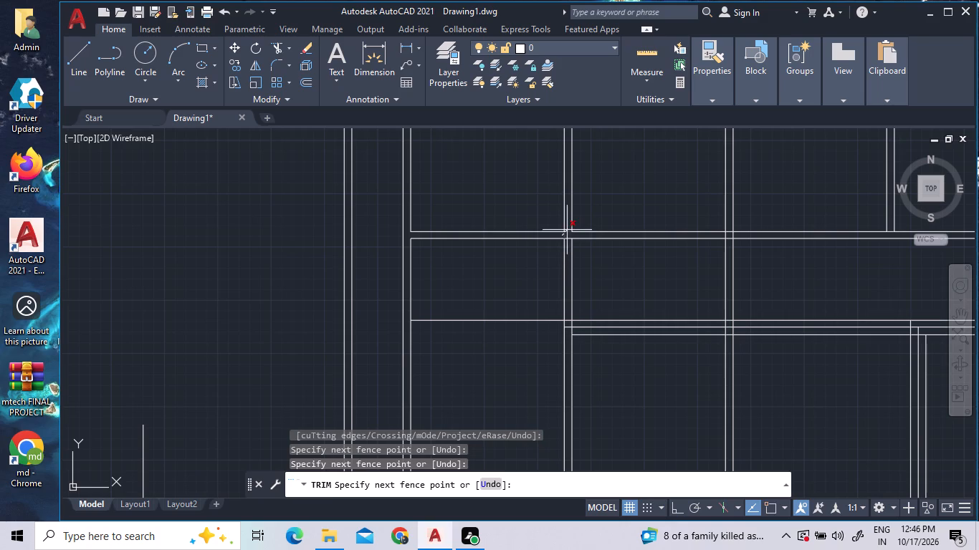
{"action": "left_click", "coordinate": [567, 230]}
{"action": "left_click", "coordinate": [567, 238]}
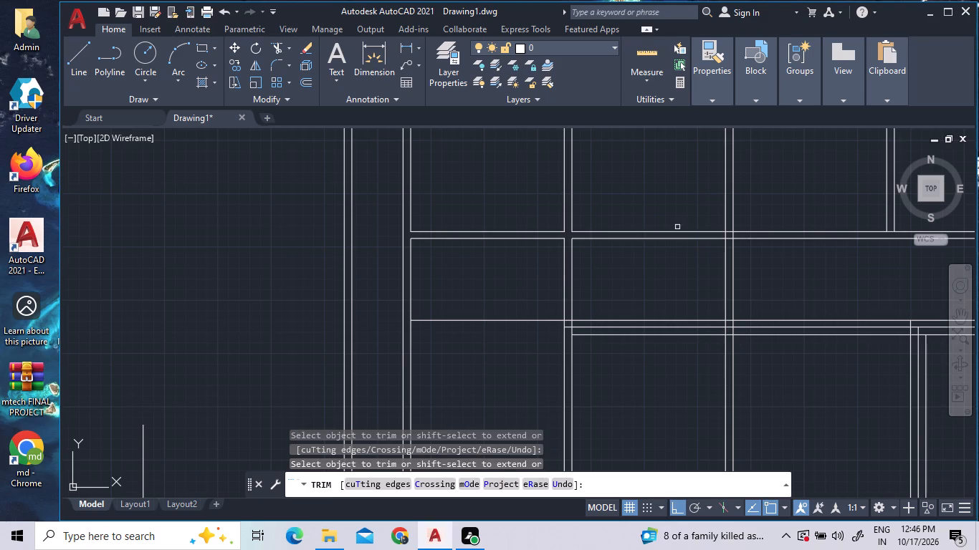
{"action": "left_click", "coordinate": [724, 234]}
{"action": "left_click", "coordinate": [731, 233]}
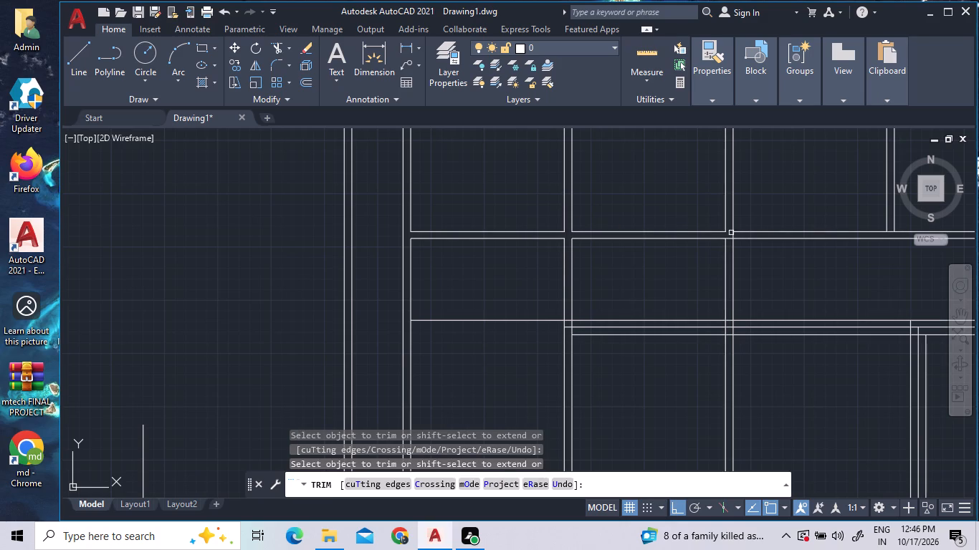
{"action": "left_click", "coordinate": [734, 233]}
{"action": "key", "text": "u"}
{"action": "key", "text": "Return"}
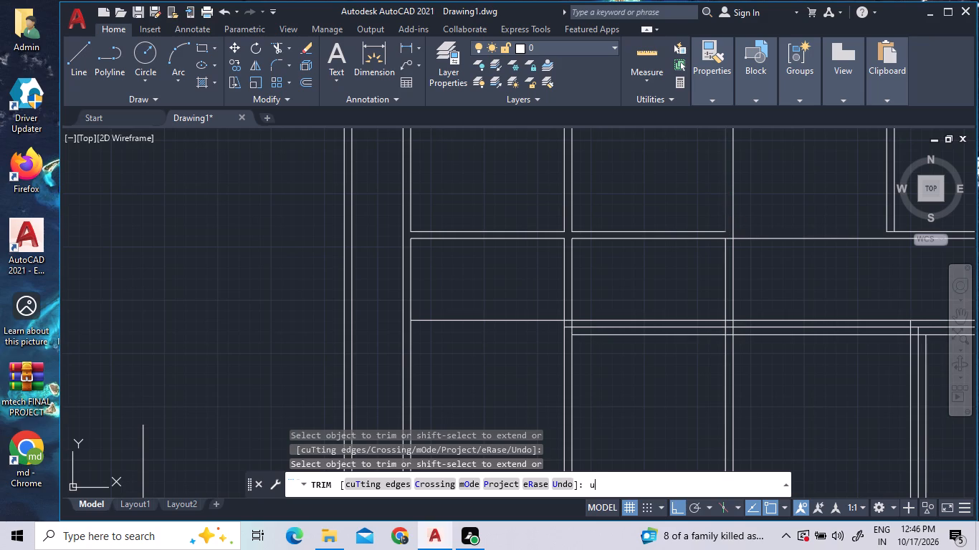
{"action": "scroll", "coordinate": [750, 245], "scroll_direction": "down", "scroll_amount": 2}
{"action": "scroll", "coordinate": [768, 257], "scroll_direction": "up", "scroll_amount": 2}
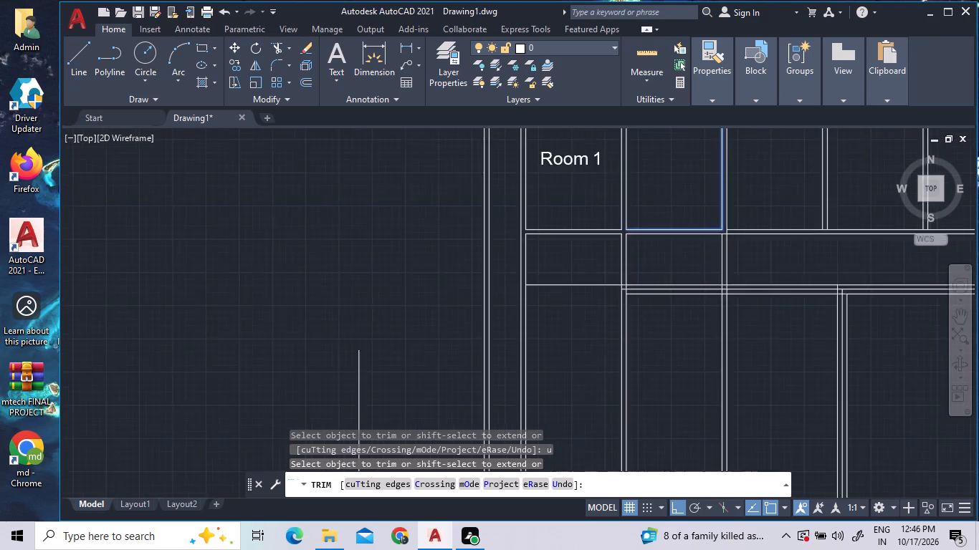
{"action": "left_click", "coordinate": [697, 221]}
Trim away the two partition walls' lines where they cross the corridor between the room row and the courtyard's north wall line.
{"action": "left_click", "coordinate": [748, 239]}
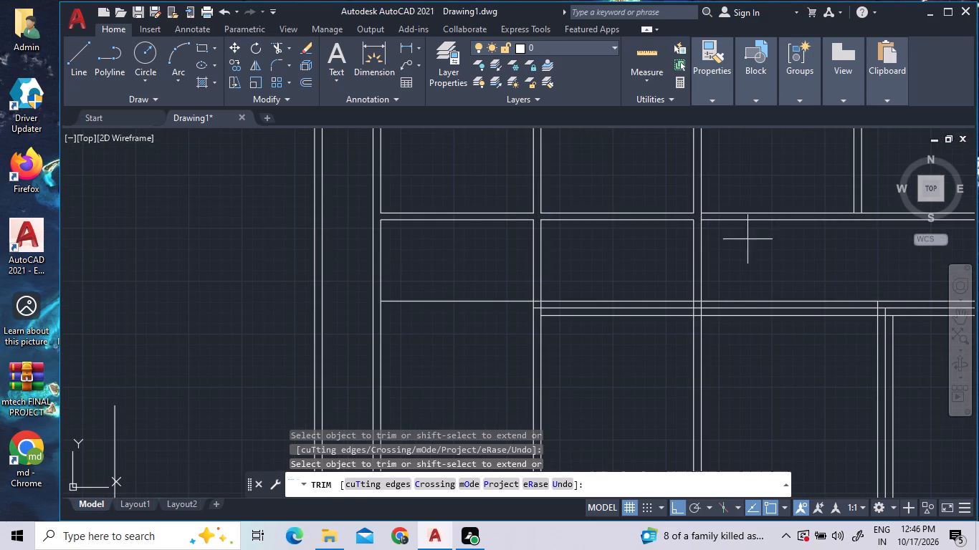
{"action": "left_click", "coordinate": [480, 244]}
{"action": "left_click", "coordinate": [488, 260]}
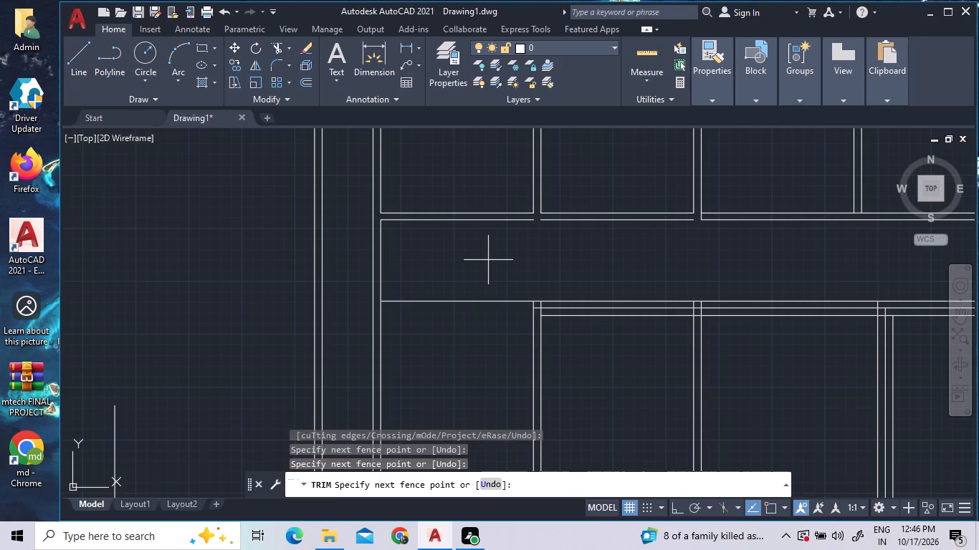
{"action": "left_click", "coordinate": [426, 255]}
{"action": "scroll", "coordinate": [464, 259], "scroll_direction": "down", "scroll_amount": 2}
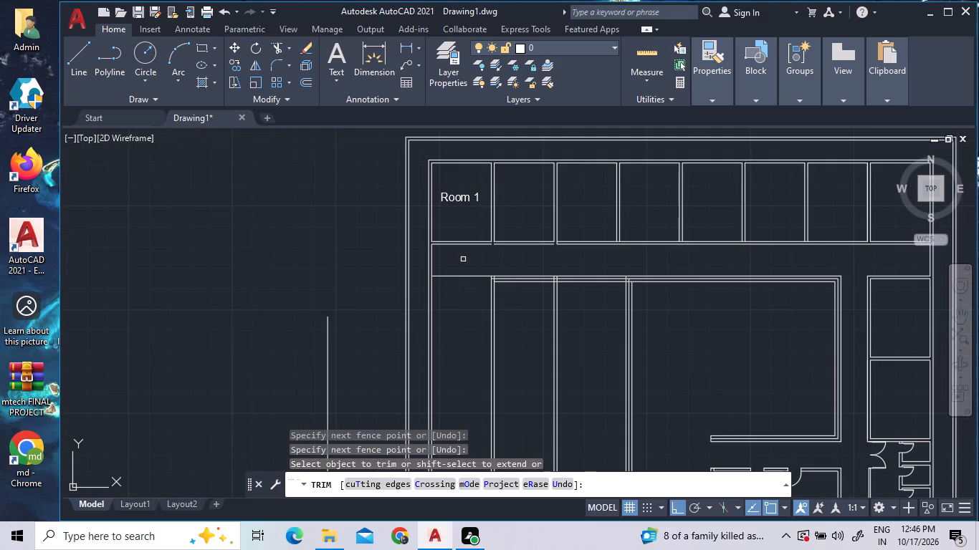
Trim the upper line of the room row's south wall between the lines of each remaining partition wall east of the first.
{"action": "scroll", "coordinate": [681, 252], "scroll_direction": "up", "scroll_amount": 2}
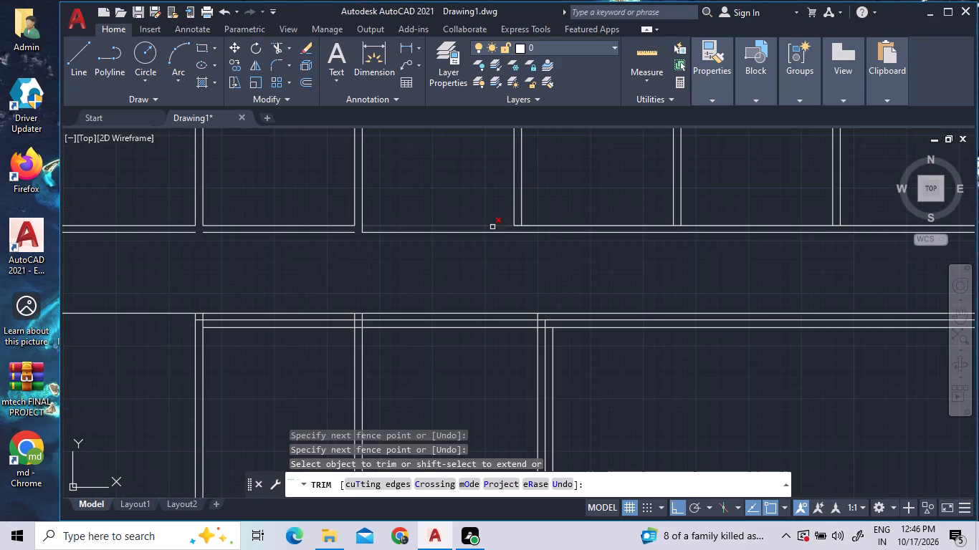
{"action": "left_click", "coordinate": [361, 230]}
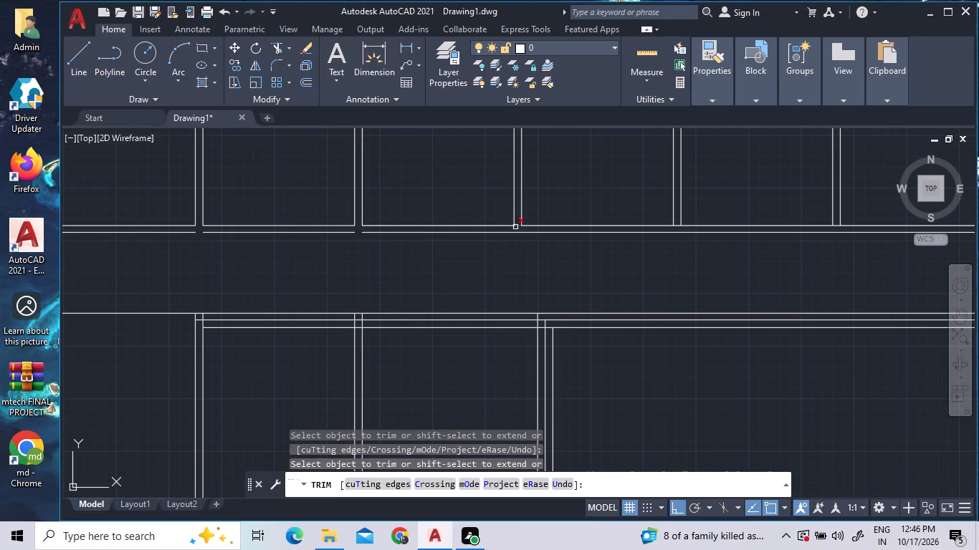
{"action": "left_click", "coordinate": [517, 226]}
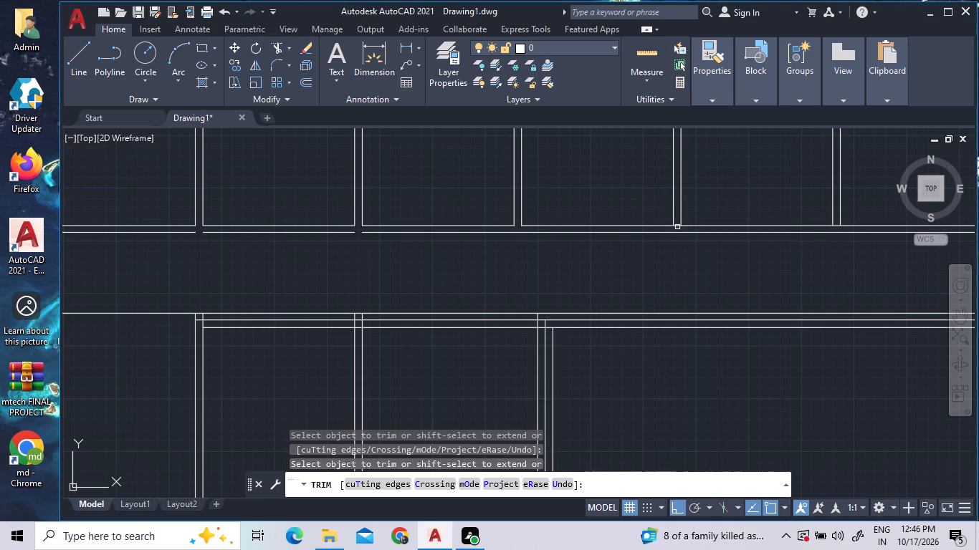
{"action": "left_click", "coordinate": [677, 227]}
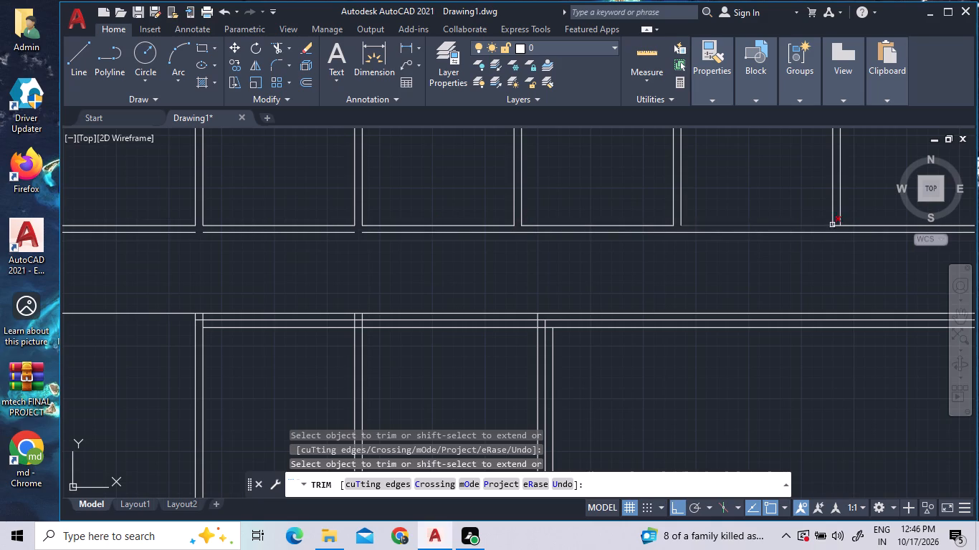
{"action": "left_click", "coordinate": [838, 226]}
{"action": "scroll", "coordinate": [706, 386], "scroll_direction": "down", "scroll_amount": 2}
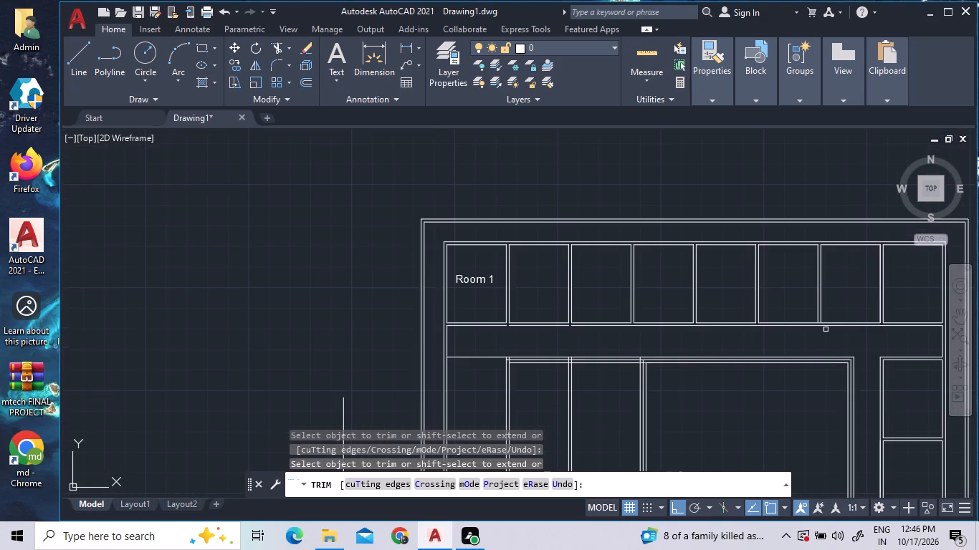
{"action": "scroll", "coordinate": [828, 323], "scroll_direction": "up", "scroll_amount": 5}
{"action": "left_click", "coordinate": [767, 312]}
{"action": "left_click", "coordinate": [770, 320]}
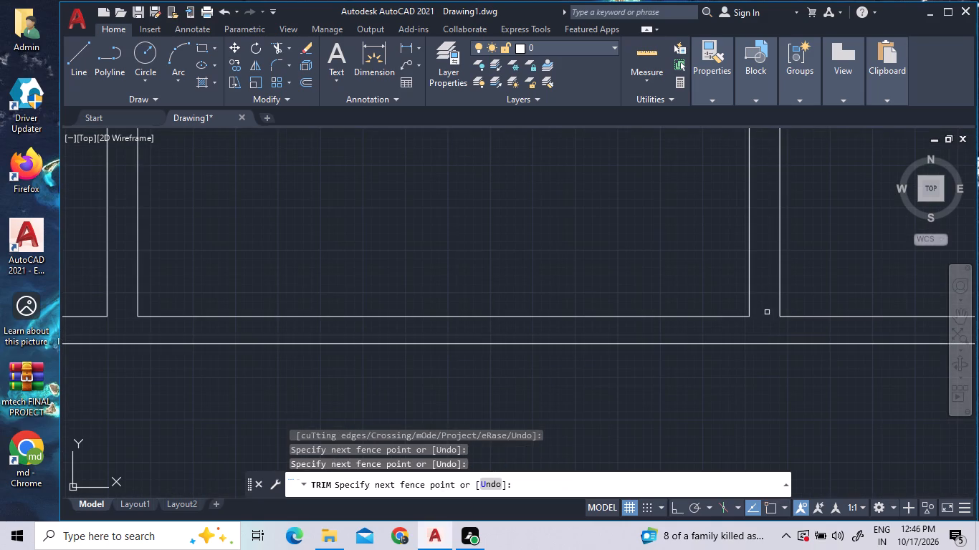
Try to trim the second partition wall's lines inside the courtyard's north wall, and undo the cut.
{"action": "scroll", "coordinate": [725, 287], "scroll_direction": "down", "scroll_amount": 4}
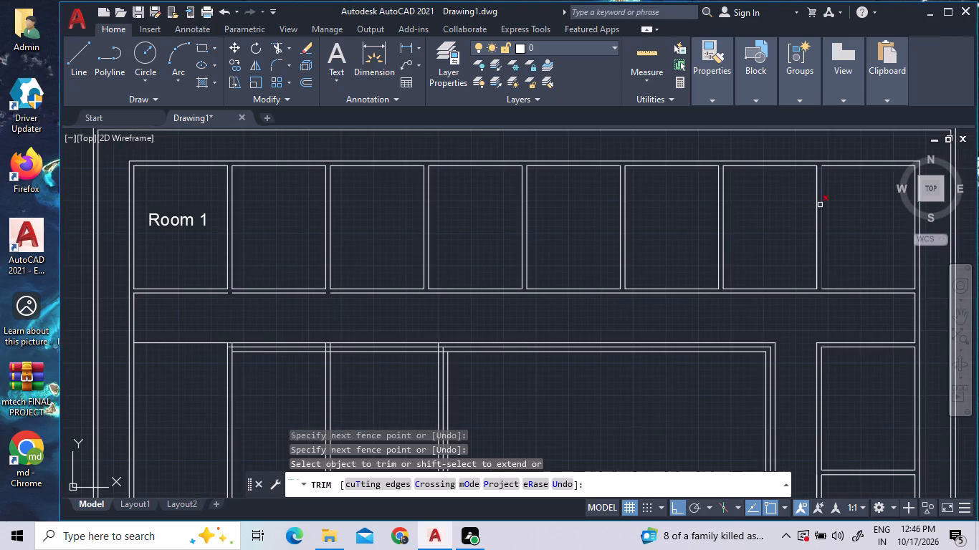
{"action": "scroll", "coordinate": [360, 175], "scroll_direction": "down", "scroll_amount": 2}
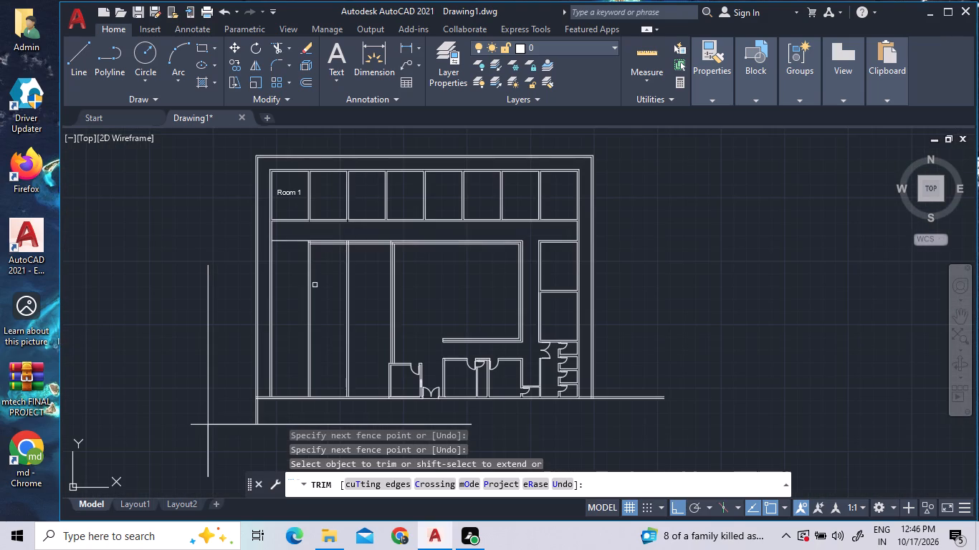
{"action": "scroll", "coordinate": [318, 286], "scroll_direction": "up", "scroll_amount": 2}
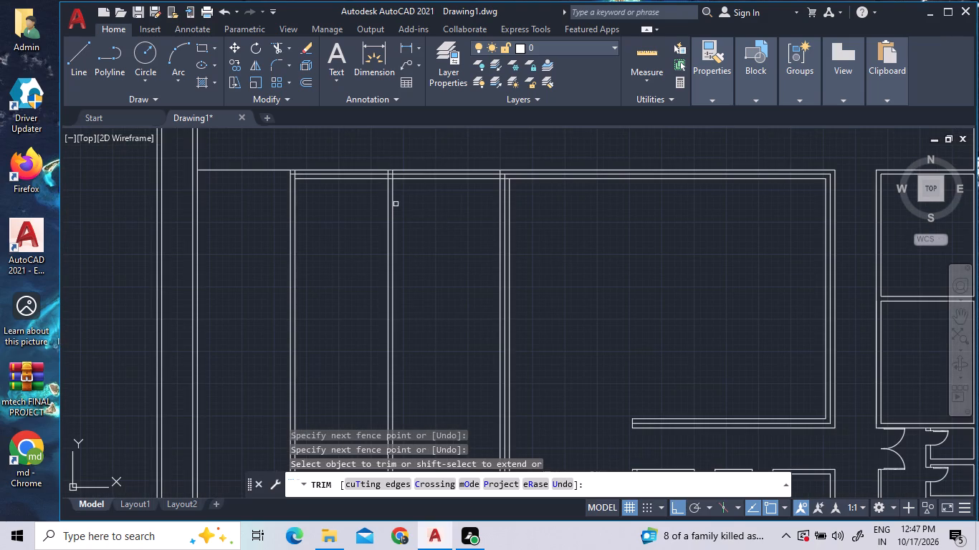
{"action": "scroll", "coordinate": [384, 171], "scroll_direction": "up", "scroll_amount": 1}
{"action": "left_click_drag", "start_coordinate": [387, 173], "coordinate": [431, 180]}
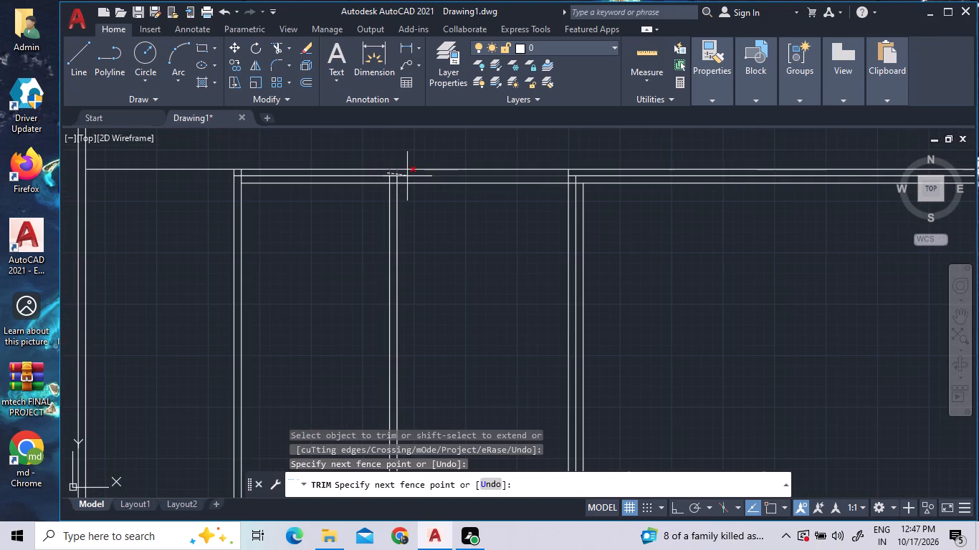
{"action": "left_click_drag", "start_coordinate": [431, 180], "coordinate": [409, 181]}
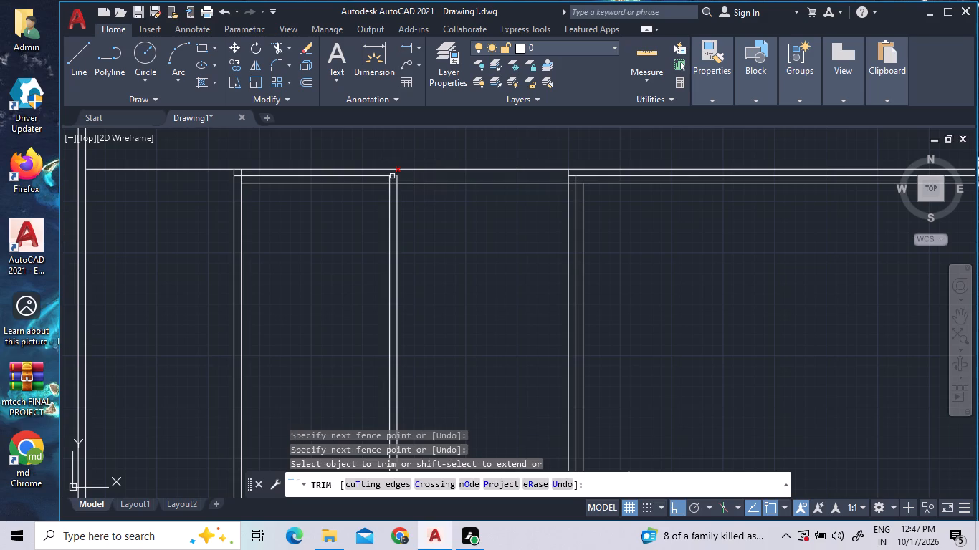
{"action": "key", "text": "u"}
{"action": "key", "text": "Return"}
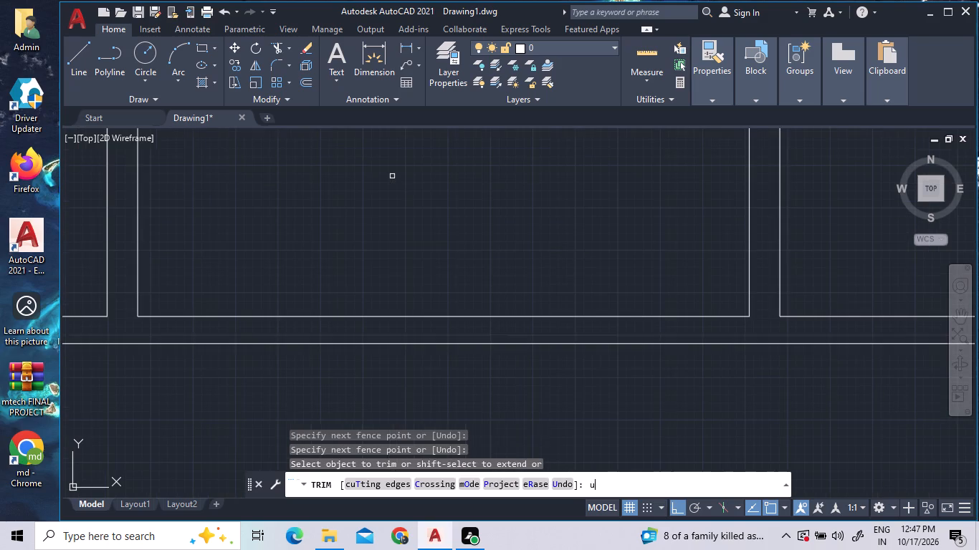
Trim the ends of the courtyard's west wall lines where they run through the courtyard's north wall.
{"action": "scroll", "coordinate": [403, 247], "scroll_direction": "down", "scroll_amount": 5}
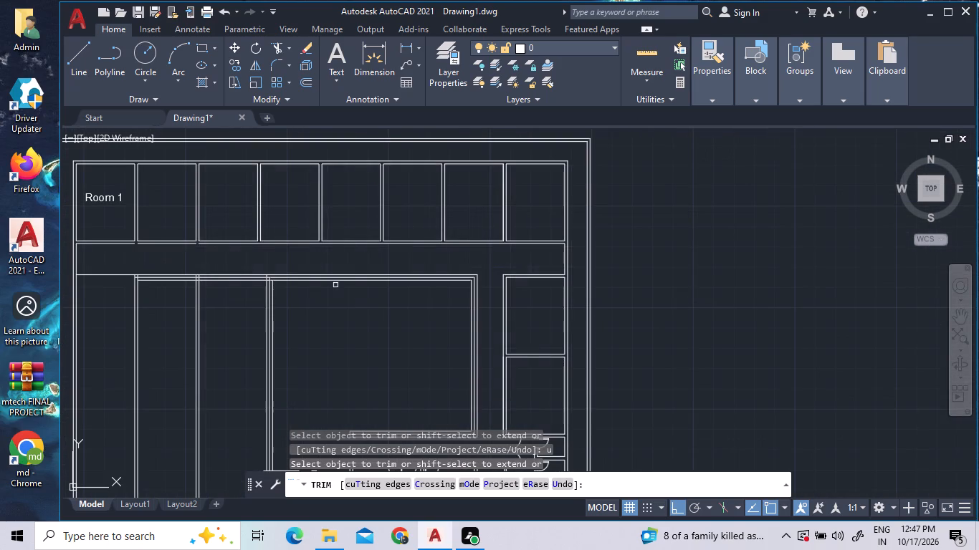
{"action": "scroll", "coordinate": [257, 273], "scroll_direction": "up", "scroll_amount": 3}
{"action": "scroll", "coordinate": [300, 316], "scroll_direction": "up", "scroll_amount": 2}
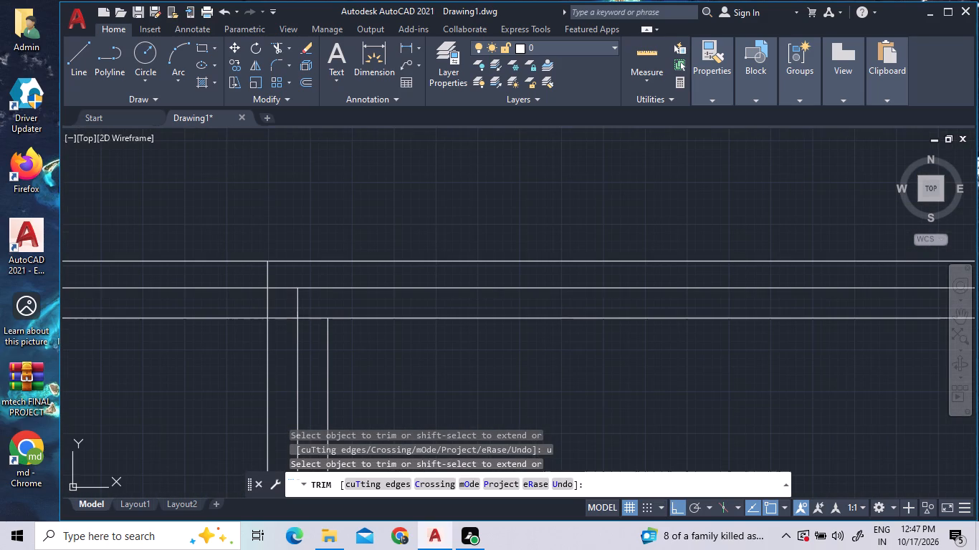
{"action": "left_click", "coordinate": [300, 314]}
{"action": "left_click", "coordinate": [239, 301]}
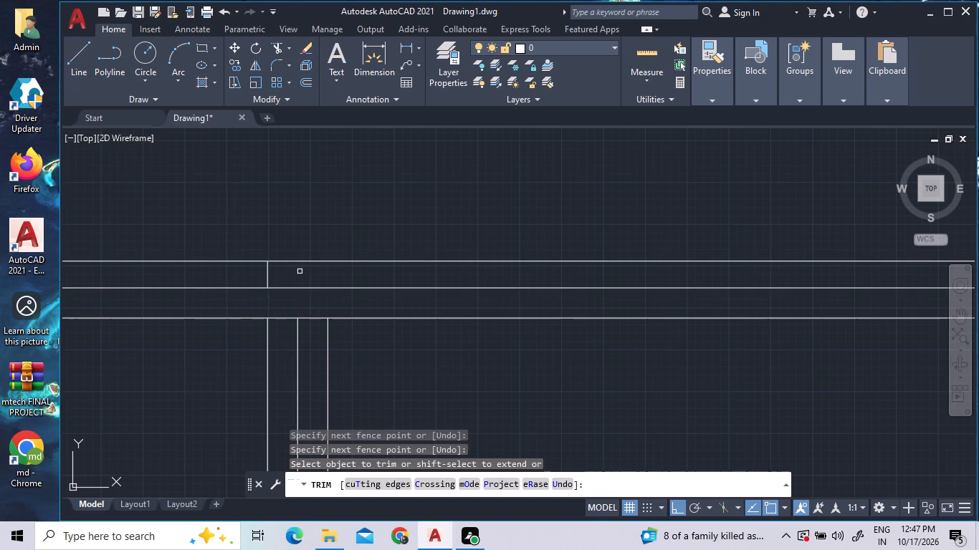
{"action": "double_click", "coordinate": [300, 271]}
{"action": "left_click", "coordinate": [230, 265]}
Trim the second partition wall's two lines where they cross the courtyard's extended north wall.
{"action": "scroll", "coordinate": [315, 300], "scroll_direction": "down", "scroll_amount": 5}
{"action": "scroll", "coordinate": [522, 332], "scroll_direction": "up", "scroll_amount": 1}
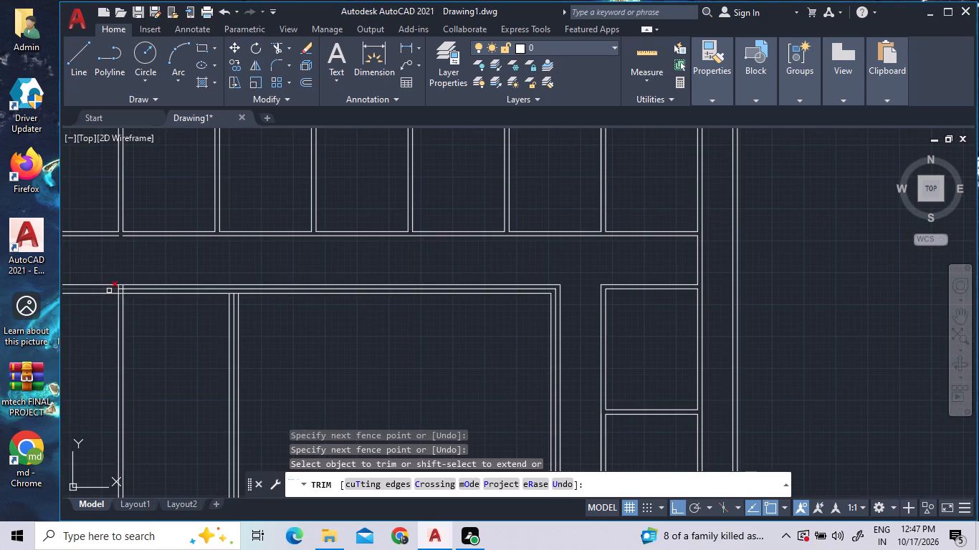
{"action": "scroll", "coordinate": [109, 291], "scroll_direction": "up", "scroll_amount": 3}
{"action": "left_click", "coordinate": [197, 288]}
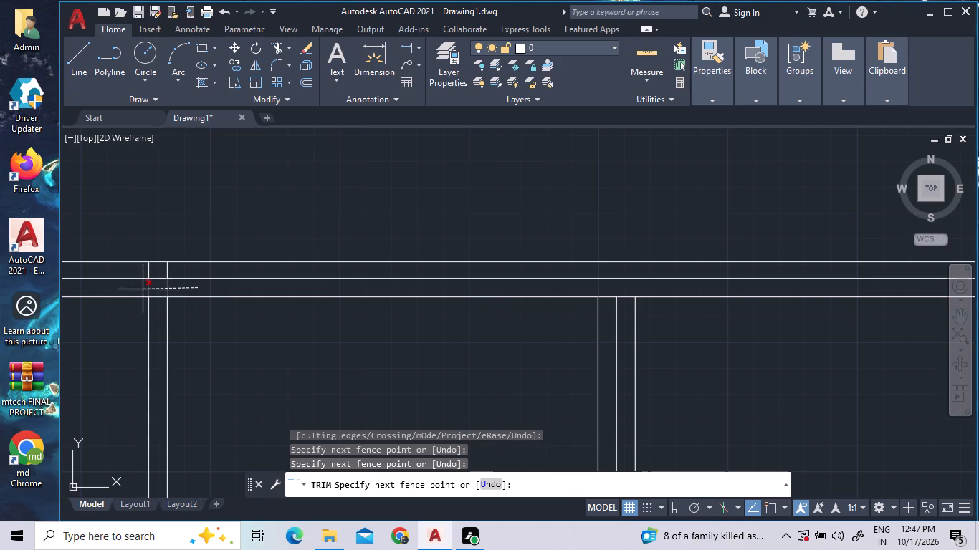
{"action": "left_click", "coordinate": [143, 289]}
{"action": "left_click", "coordinate": [192, 271]}
{"action": "left_click", "coordinate": [143, 269]}
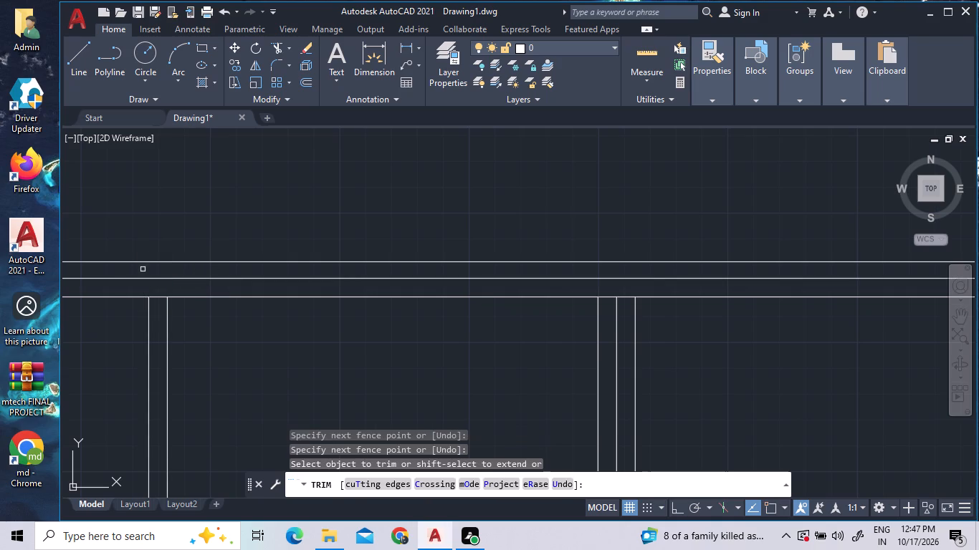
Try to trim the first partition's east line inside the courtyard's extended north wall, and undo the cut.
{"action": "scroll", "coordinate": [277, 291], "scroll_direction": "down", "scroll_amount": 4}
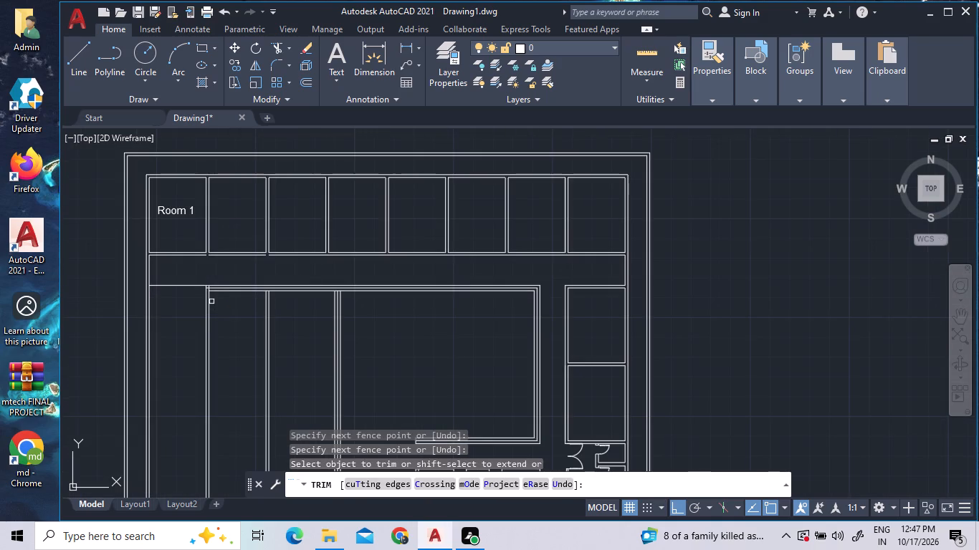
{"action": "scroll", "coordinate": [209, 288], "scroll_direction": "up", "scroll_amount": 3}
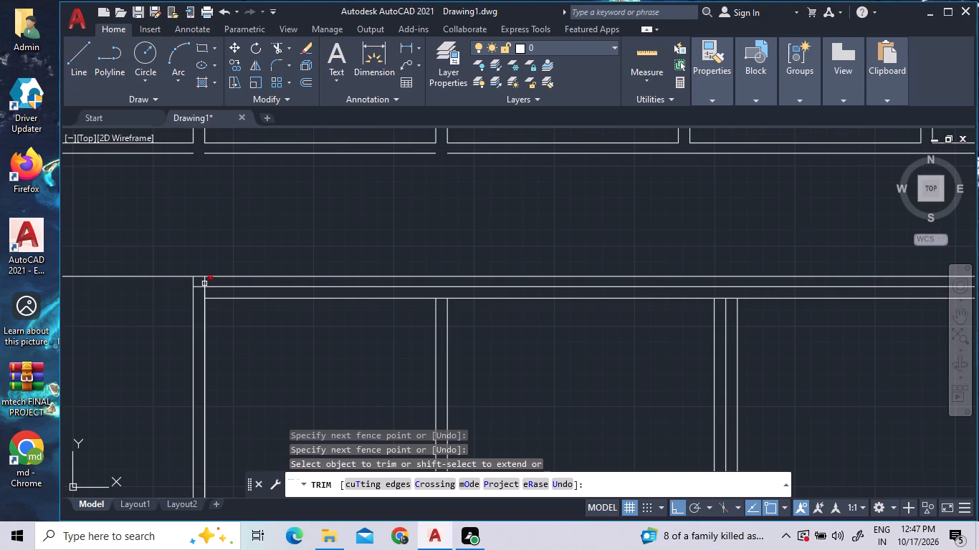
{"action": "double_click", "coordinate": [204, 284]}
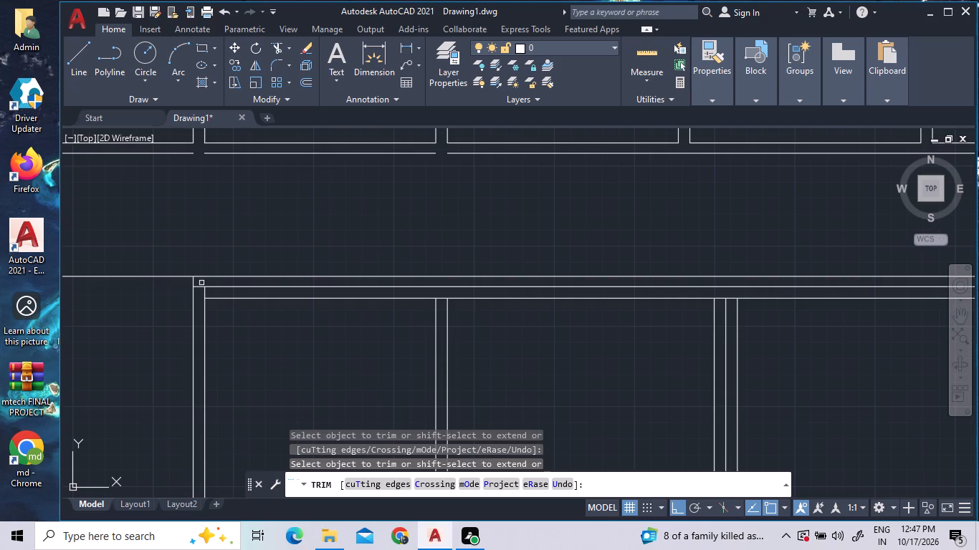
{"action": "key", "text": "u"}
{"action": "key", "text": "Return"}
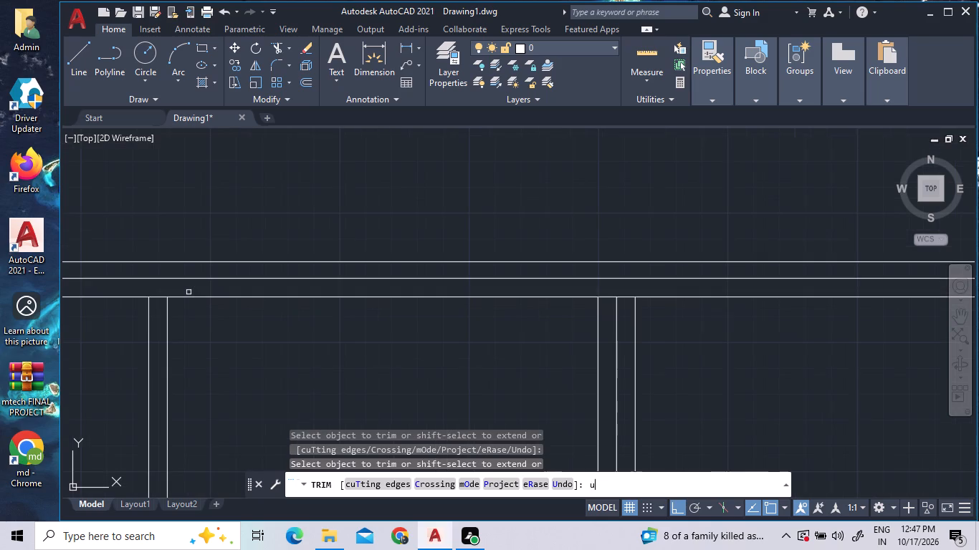
Trim the first partition's west line and the north wall's middle line at their corner southeast of Room 1.
{"action": "scroll", "coordinate": [251, 319], "scroll_direction": "down", "scroll_amount": 3}
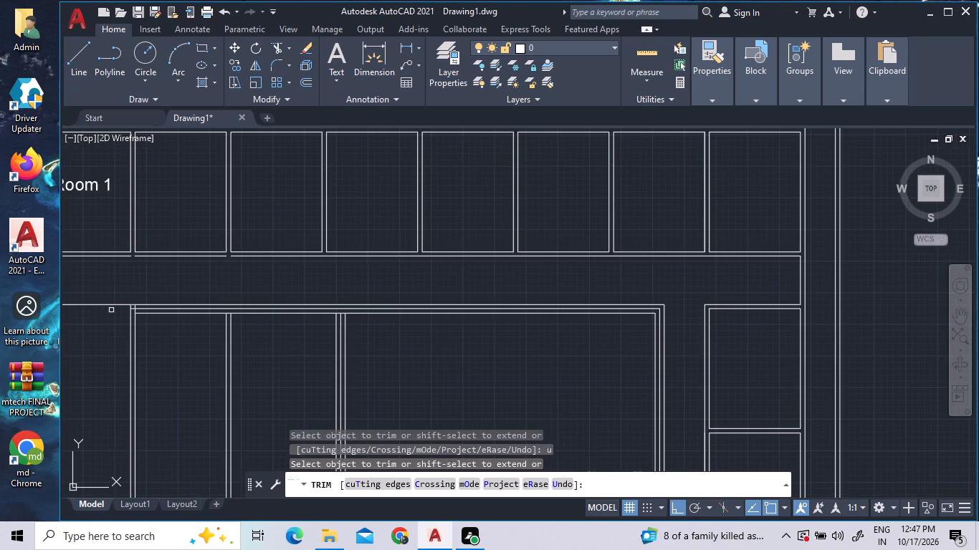
{"action": "scroll", "coordinate": [118, 310], "scroll_direction": "up", "scroll_amount": 3}
{"action": "left_click", "coordinate": [168, 292]}
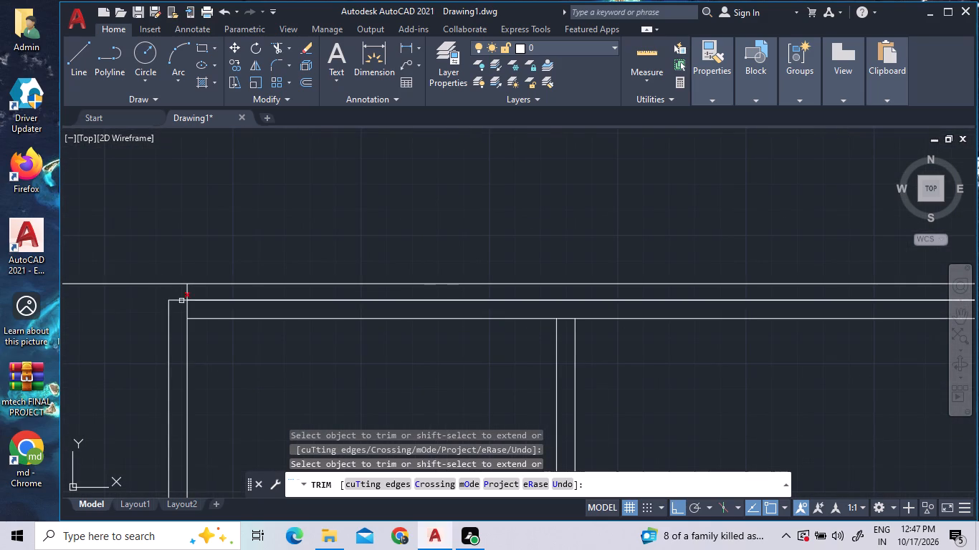
{"action": "left_click", "coordinate": [179, 301]}
{"action": "scroll", "coordinate": [310, 324], "scroll_direction": "down", "scroll_amount": 3}
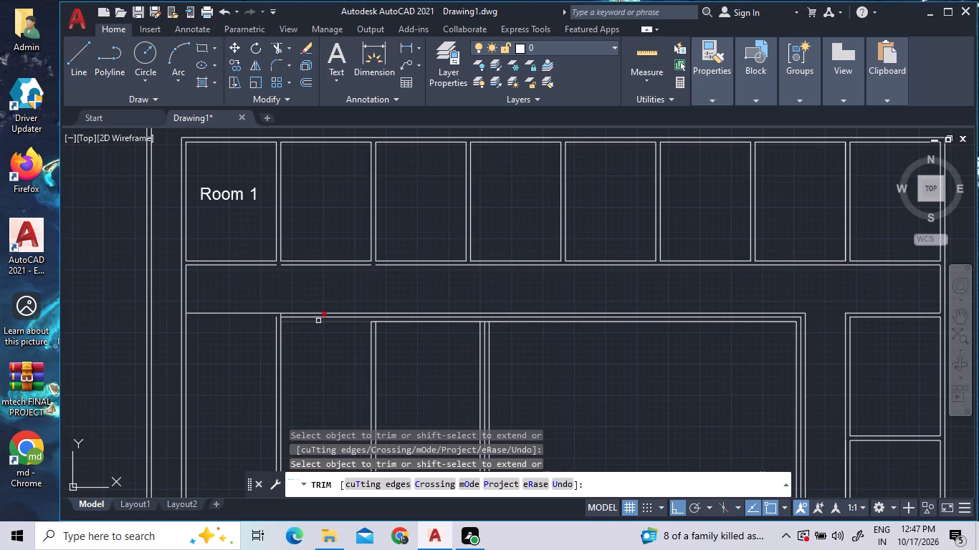
Extend the middle line of the courtyard's north wall west to the first partition's west line.
{"action": "scroll", "coordinate": [270, 330], "scroll_direction": "up", "scroll_amount": 2}
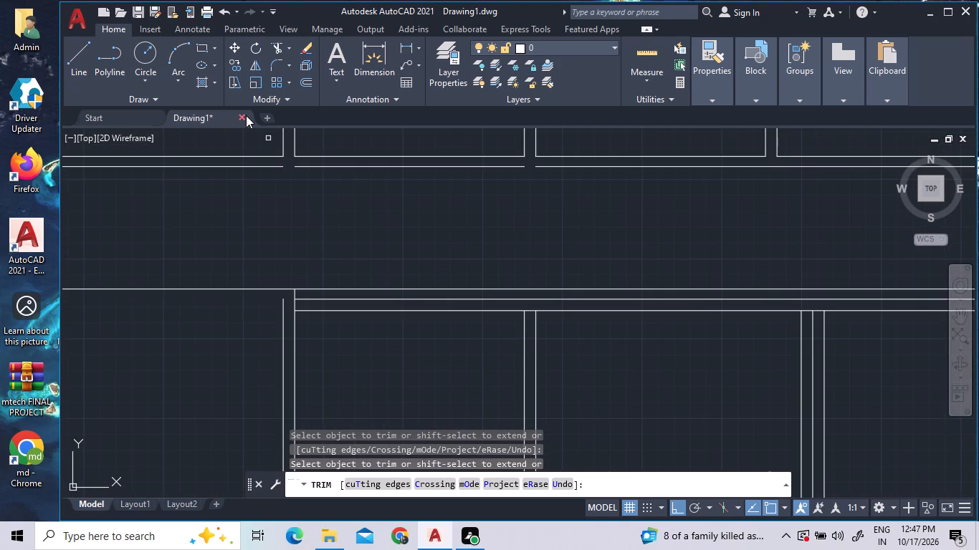
{"action": "left_click", "coordinate": [285, 51]}
{"action": "left_click", "coordinate": [294, 100]}
{"action": "triple_click", "coordinate": [307, 300]}
{"action": "double_click", "coordinate": [307, 300]}
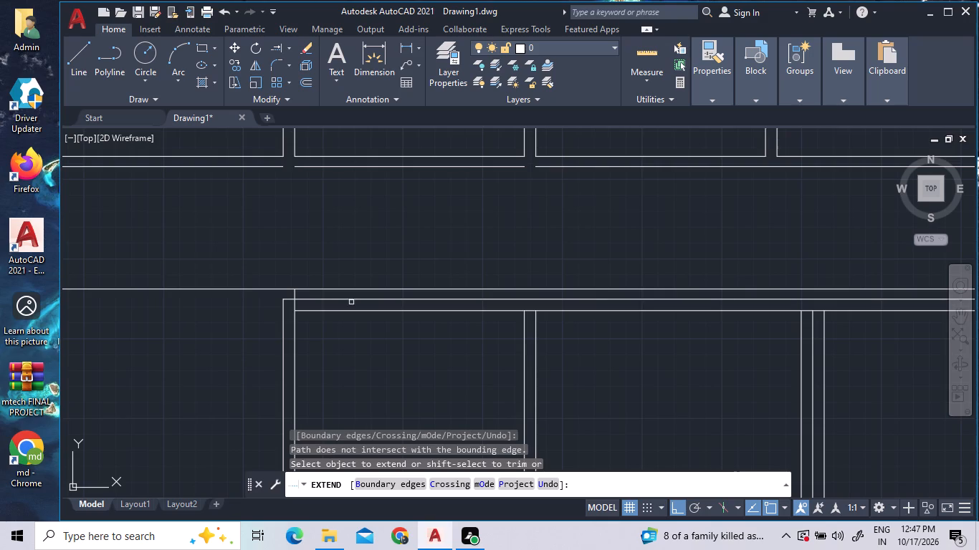
{"action": "left_click", "coordinate": [351, 301]}
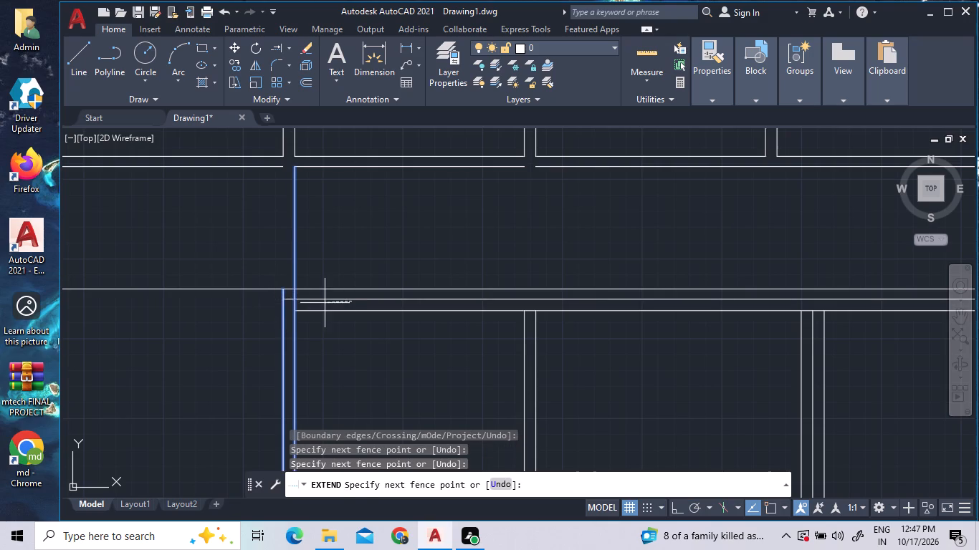
{"action": "right_click", "coordinate": [348, 263]}
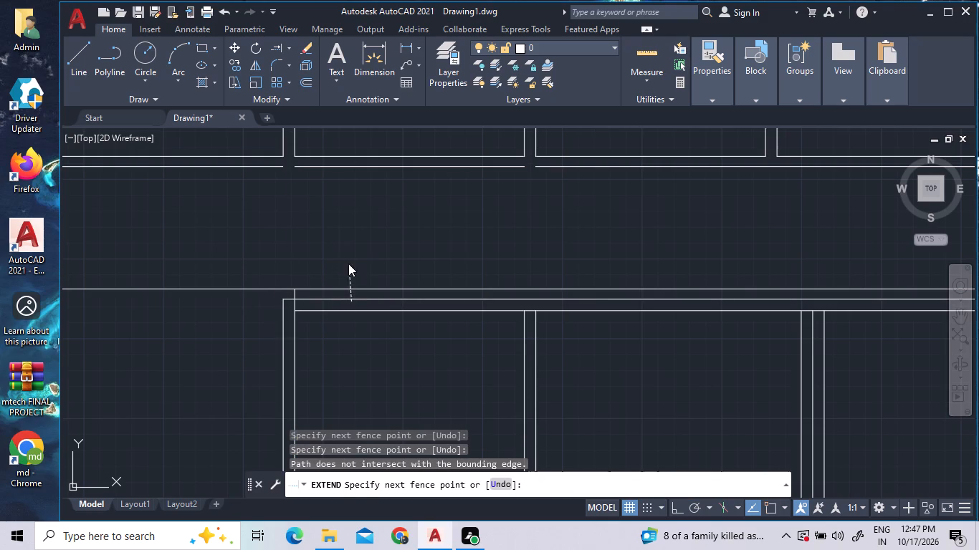
{"action": "left_click", "coordinate": [358, 274]}
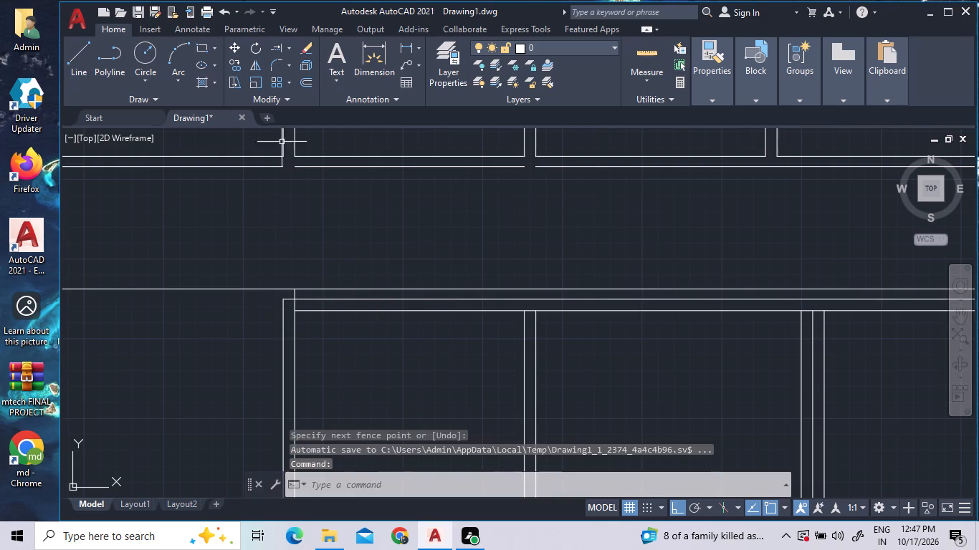
Extend the middle and outer lines of the courtyard's north wall west to the building's west wall.
{"action": "left_click", "coordinate": [290, 52]}
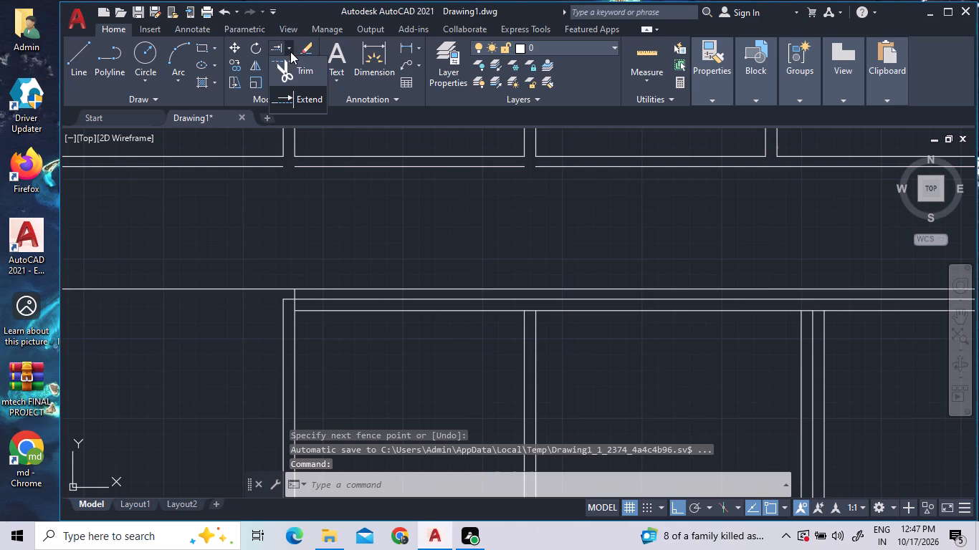
{"action": "left_click", "coordinate": [295, 105]}
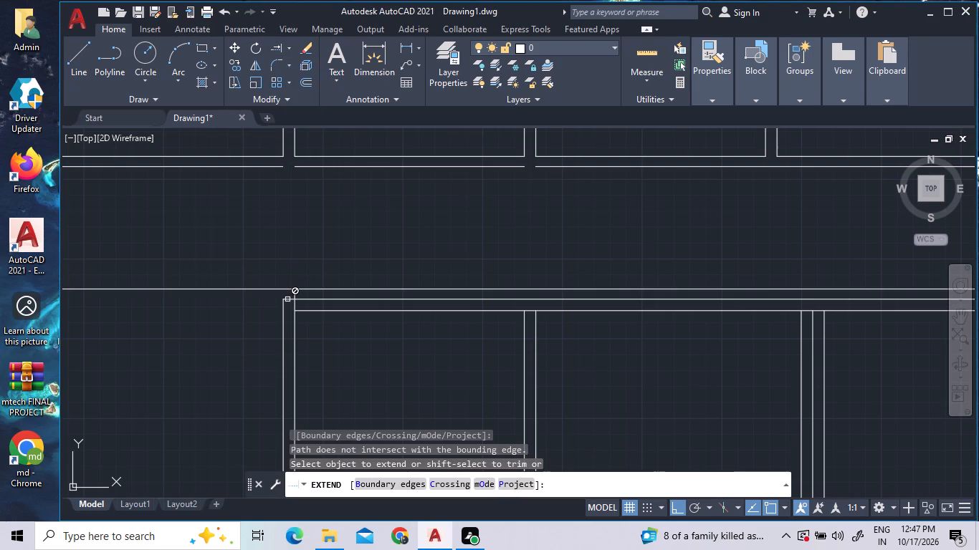
{"action": "scroll", "coordinate": [287, 299], "scroll_direction": "down", "scroll_amount": 2}
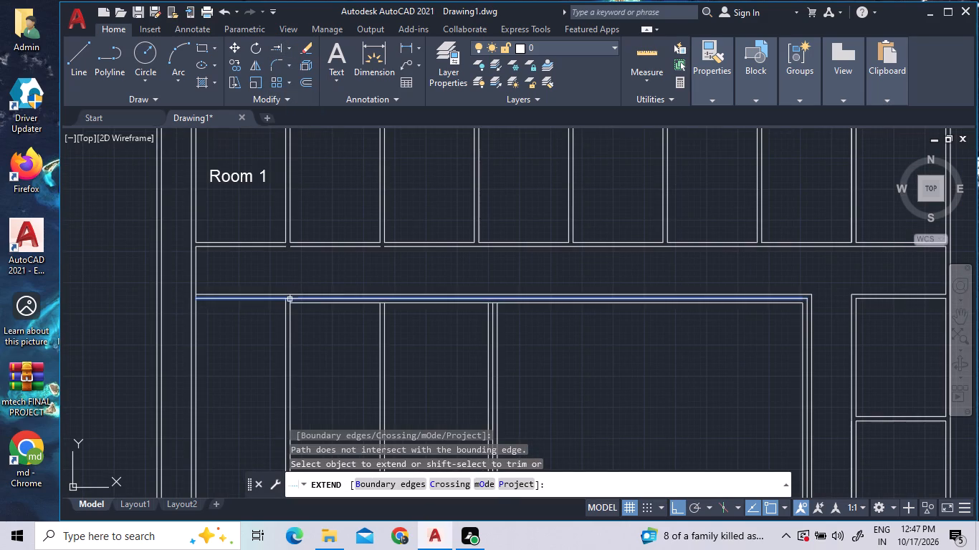
{"action": "double_click", "coordinate": [290, 299]}
{"action": "left_click", "coordinate": [239, 294]}
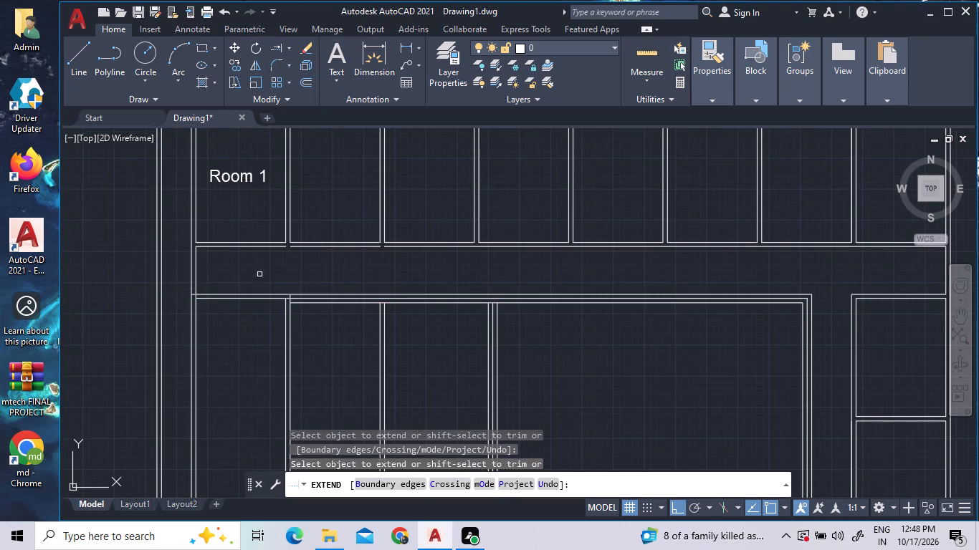
{"action": "right_click", "coordinate": [272, 264]}
{"action": "left_click", "coordinate": [290, 276]}
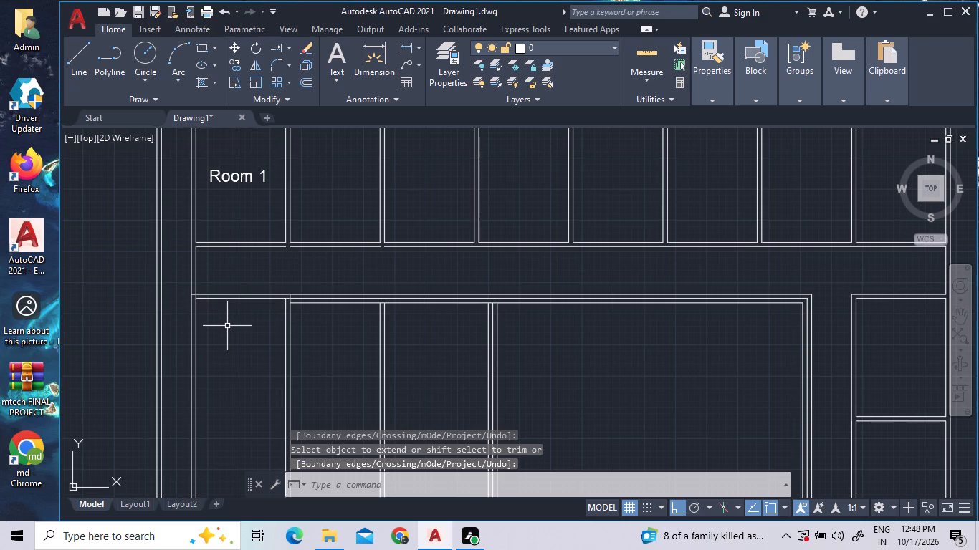
Trim the west wall's inner line inside the extended north wall and the north wall's middle line inside the first partition.
{"action": "left_click", "coordinate": [282, 44]}
{"action": "left_click", "coordinate": [297, 42]}
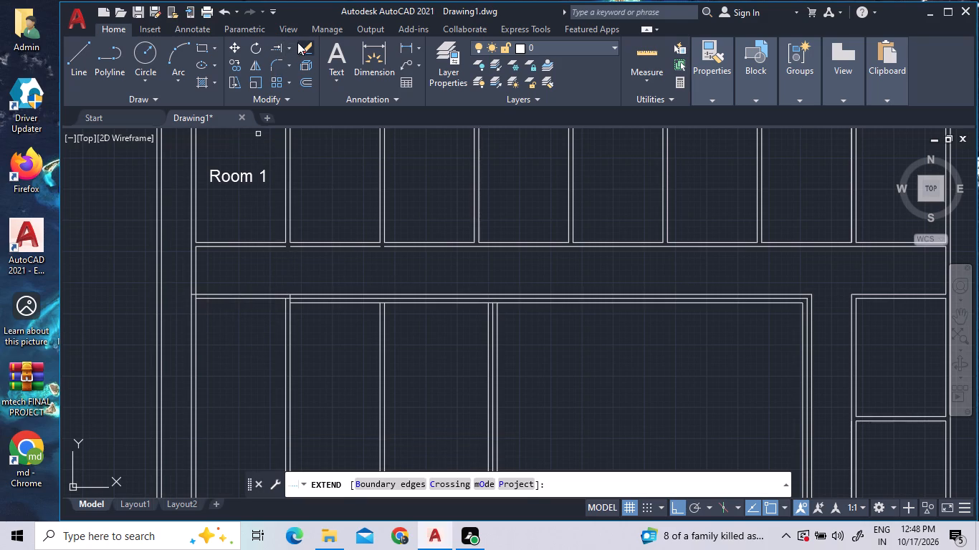
{"action": "double_click", "coordinate": [291, 49]}
{"action": "left_click", "coordinate": [288, 48]}
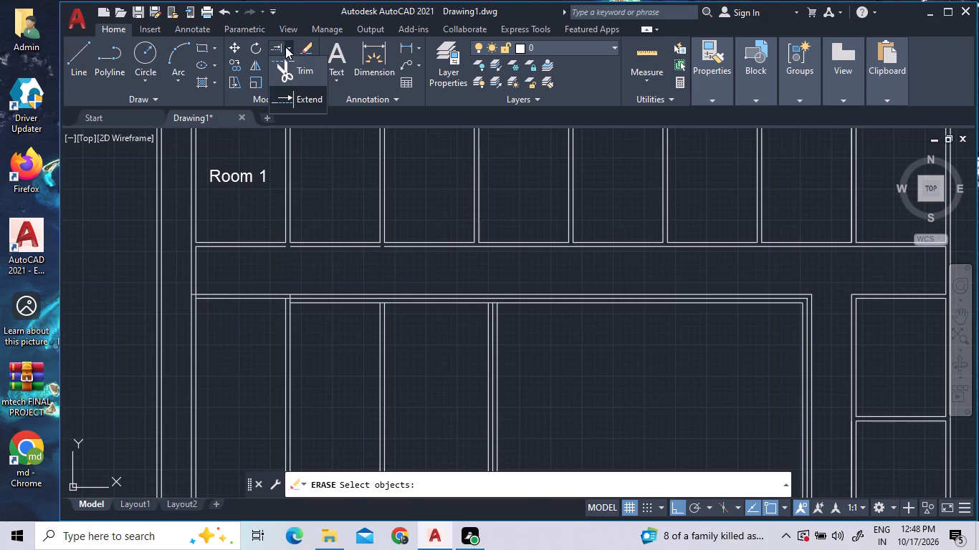
{"action": "left_click", "coordinate": [295, 67]}
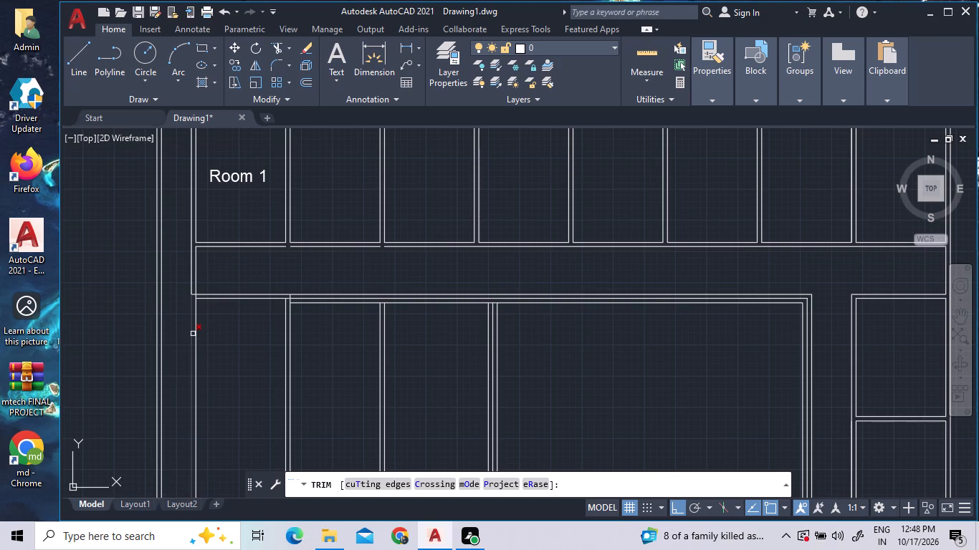
{"action": "scroll", "coordinate": [192, 327], "scroll_direction": "up", "scroll_amount": 2}
{"action": "left_click", "coordinate": [201, 248]}
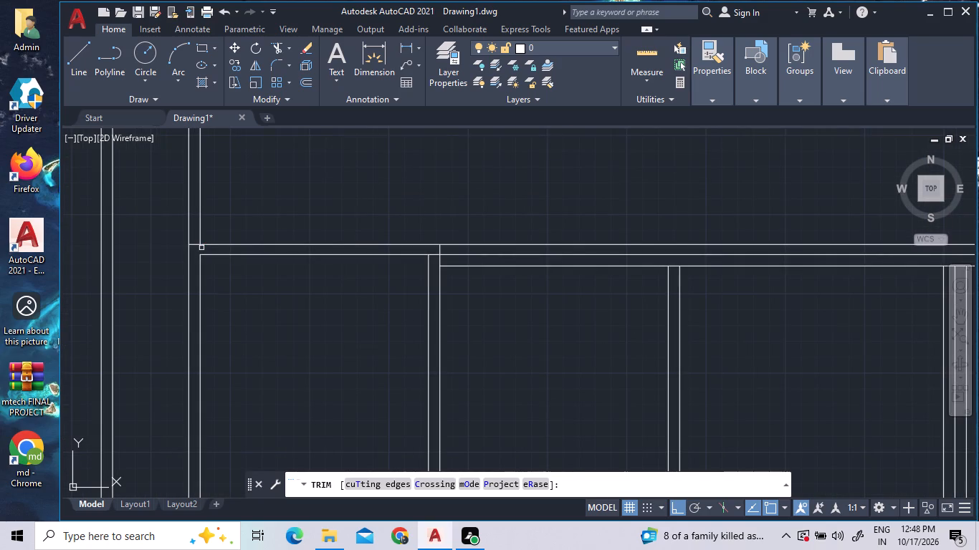
{"action": "left_click", "coordinate": [436, 256]}
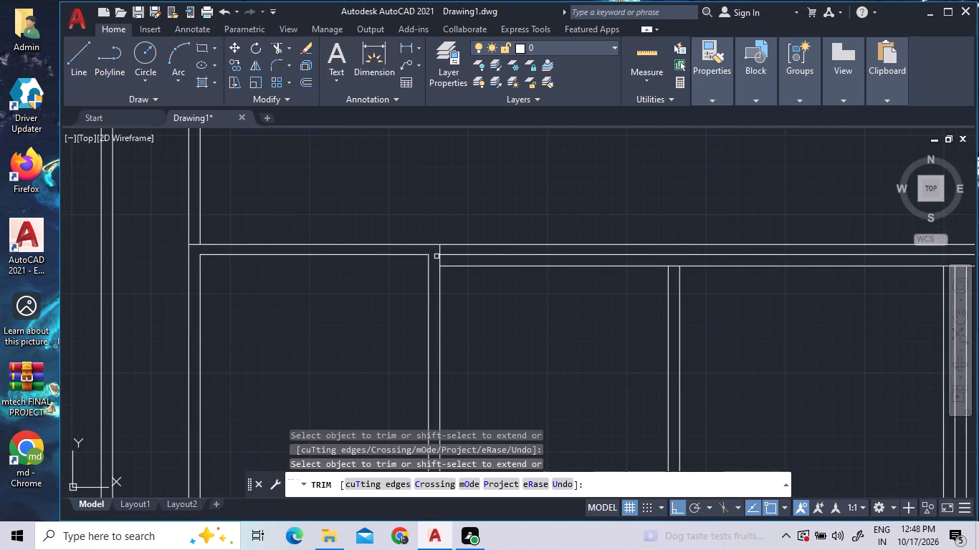
{"action": "scroll", "coordinate": [393, 234], "scroll_direction": "down", "scroll_amount": 3}
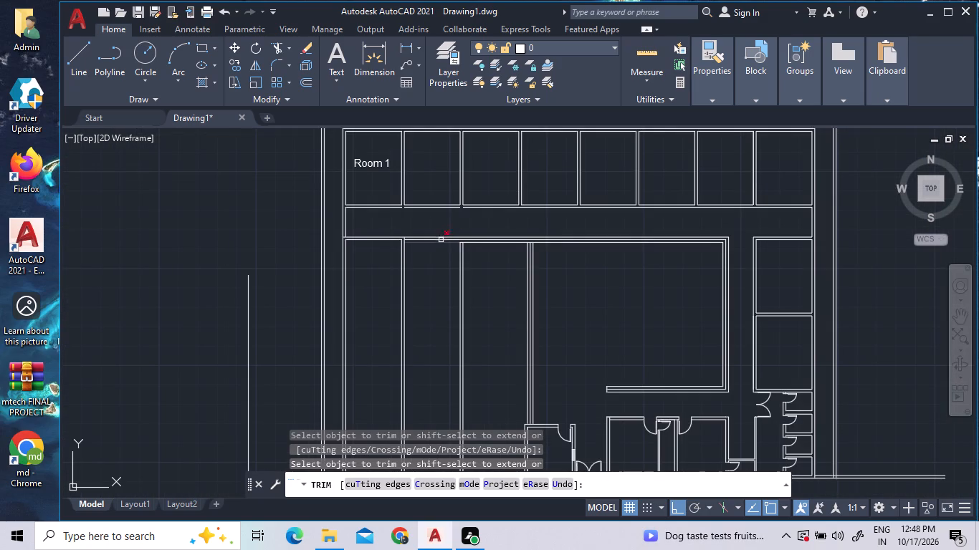
{"action": "right_click", "coordinate": [385, 224]}
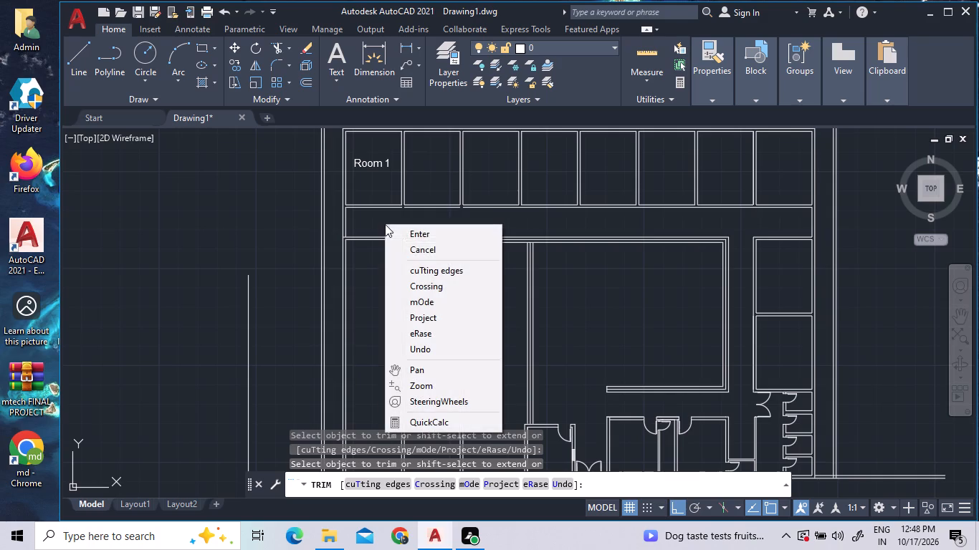
{"action": "left_click", "coordinate": [426, 235]}
Join the three collinear segments of the corridor-side wall line south of Room 1 and its neighbouring rooms into one line.
{"action": "scroll", "coordinate": [406, 207], "scroll_direction": "up", "scroll_amount": 3}
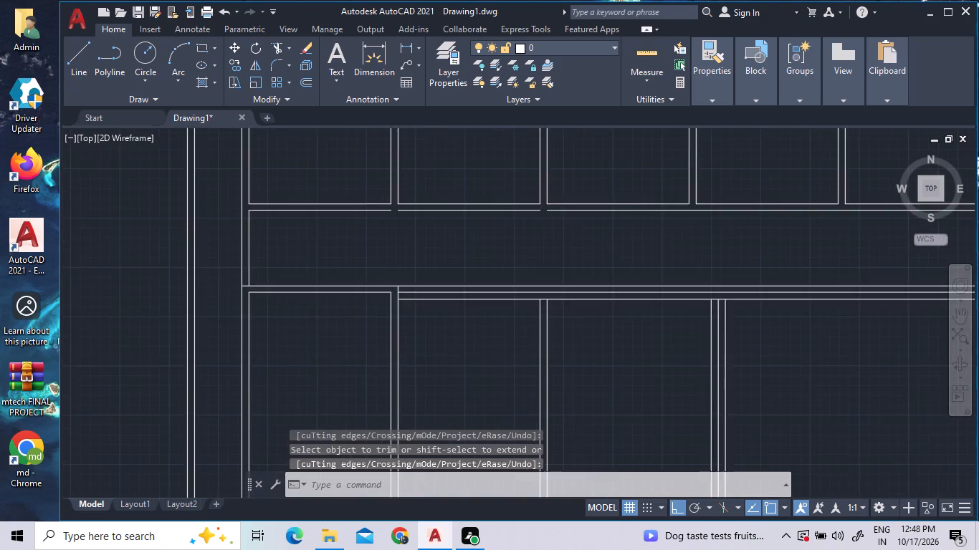
{"action": "left_click", "coordinate": [397, 215]}
{"action": "left_click", "coordinate": [374, 214]}
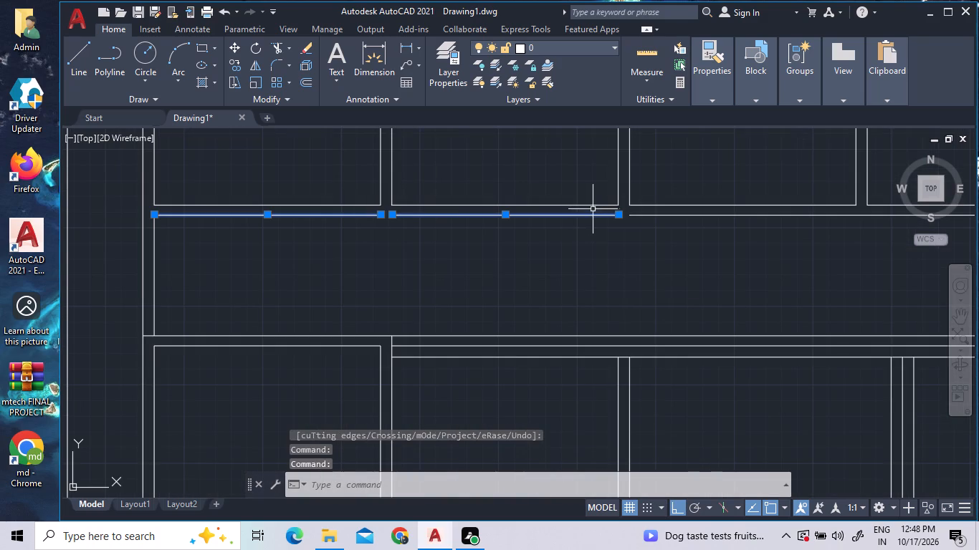
{"action": "left_click", "coordinate": [634, 216]}
{"action": "type", "text": "j"}
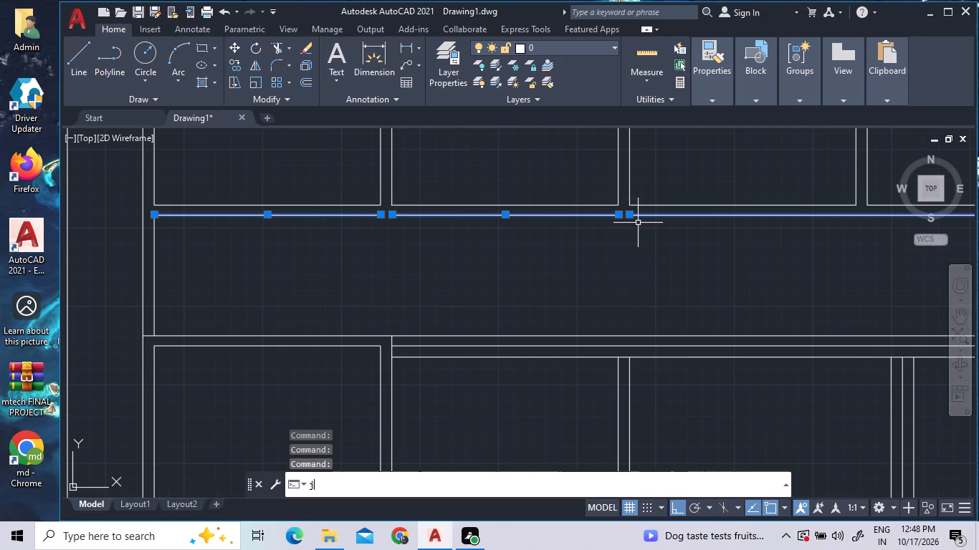
{"action": "key", "text": "space"}
{"action": "scroll", "coordinate": [466, 213], "scroll_direction": "down", "scroll_amount": 2}
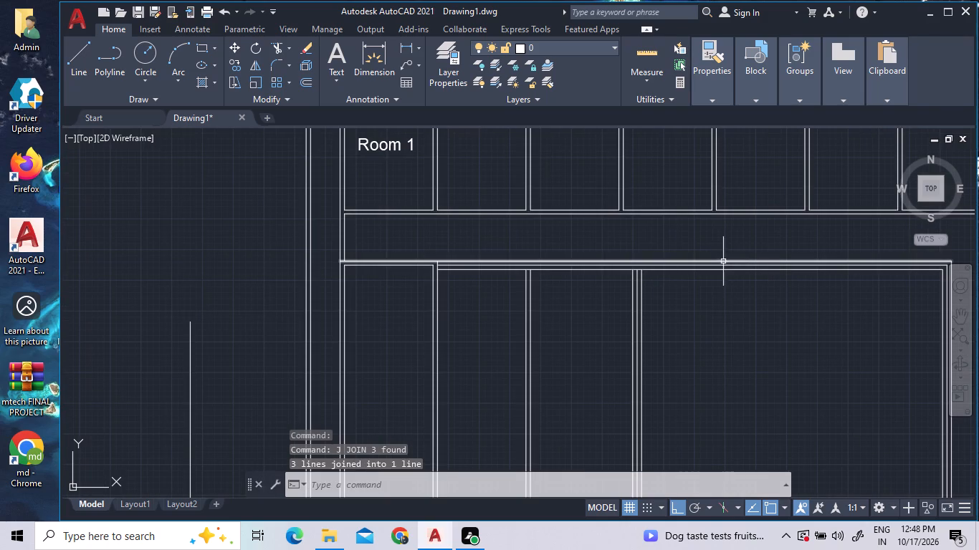
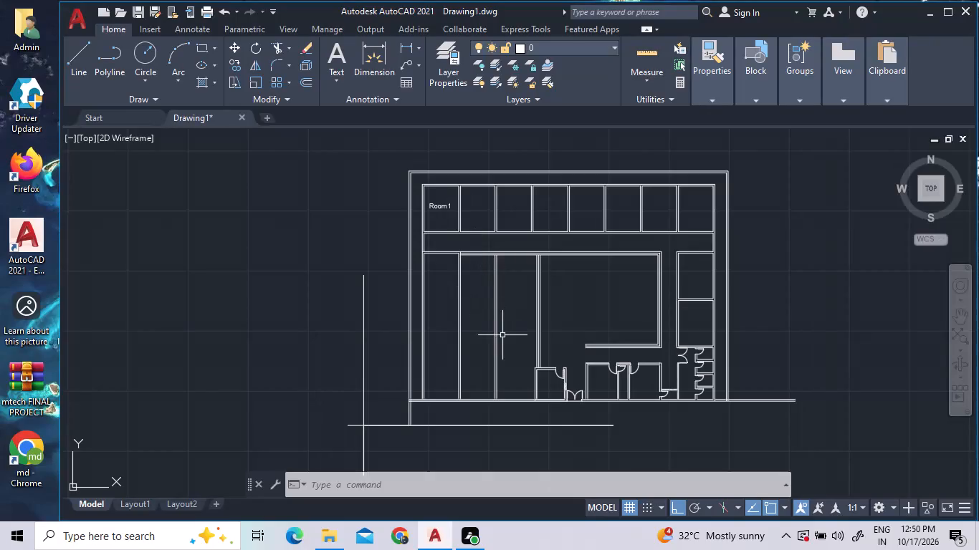
Erase the two vertical partition lines in the middle of the open space between the long west room and the central hall.
{"action": "scroll", "coordinate": [472, 246], "scroll_direction": "up", "scroll_amount": 2}
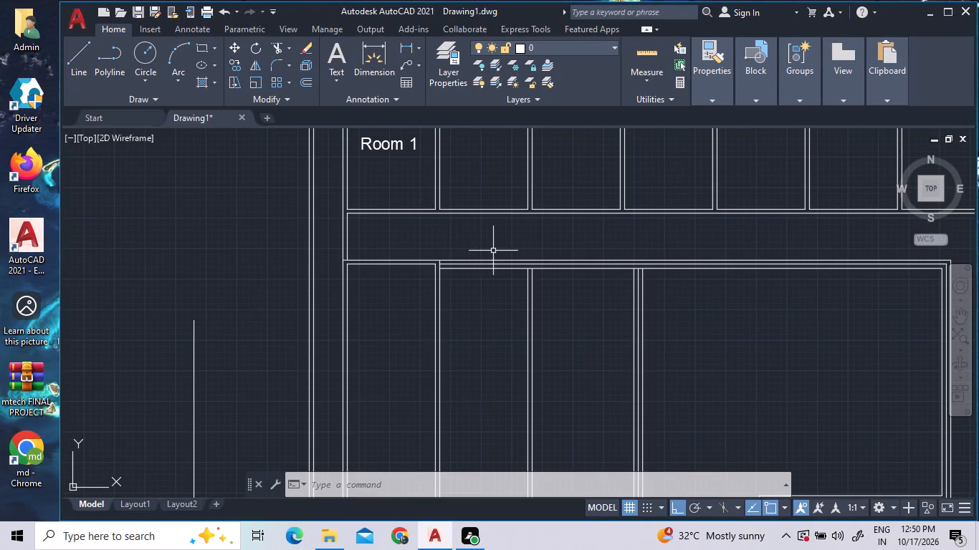
{"action": "left_click", "coordinate": [541, 303]}
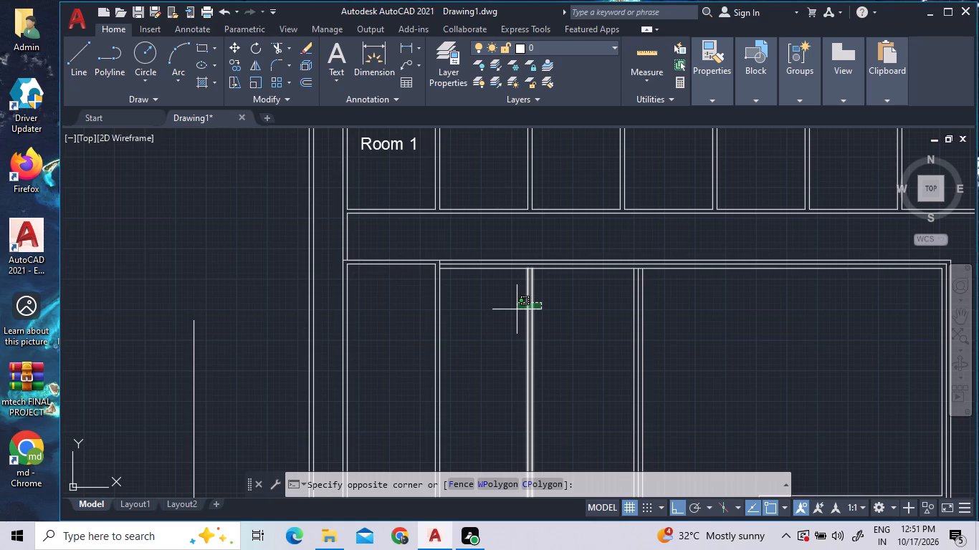
{"action": "left_click", "coordinate": [517, 309]}
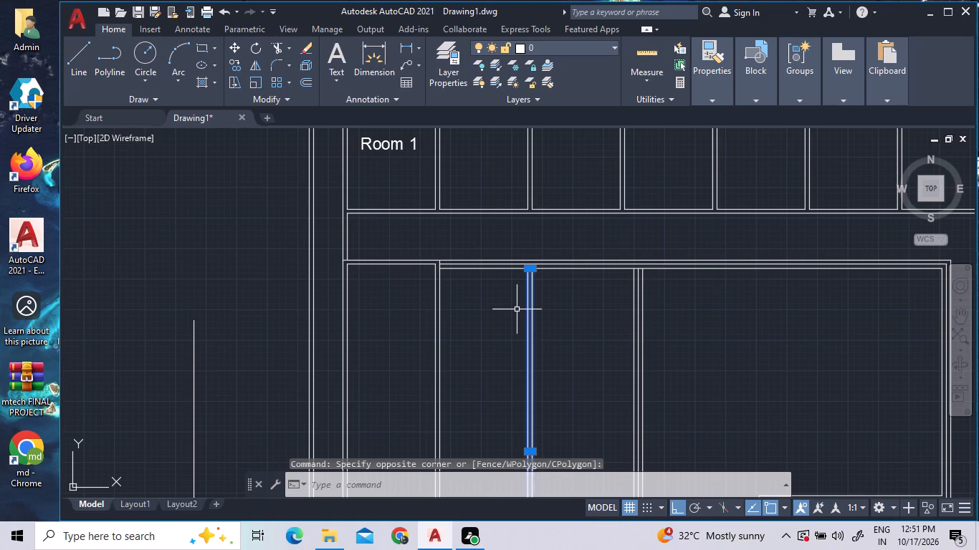
{"action": "key", "text": "Delete"}
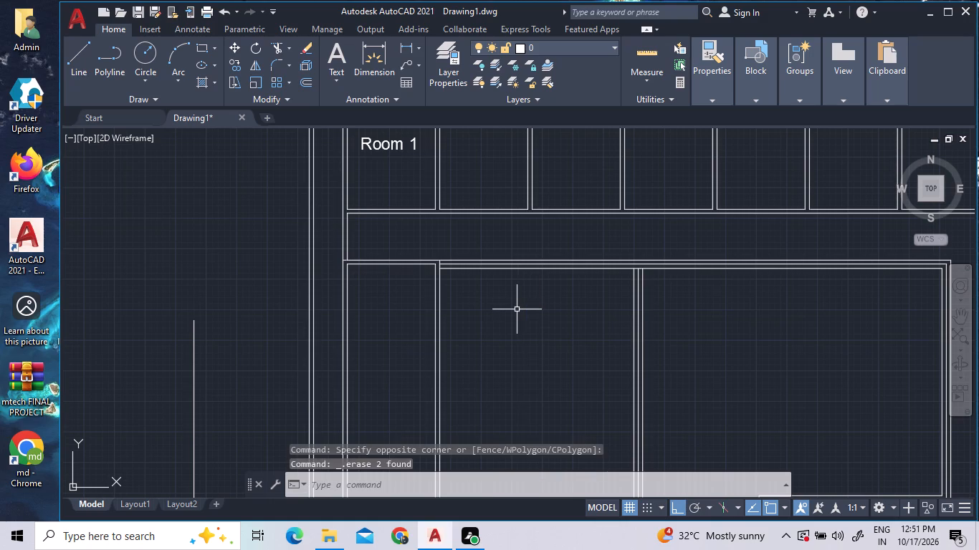
Measure the width of the corridor between the central hall and the east rooms with quick measure.
{"action": "scroll", "coordinate": [521, 307], "scroll_direction": "down", "scroll_amount": 2}
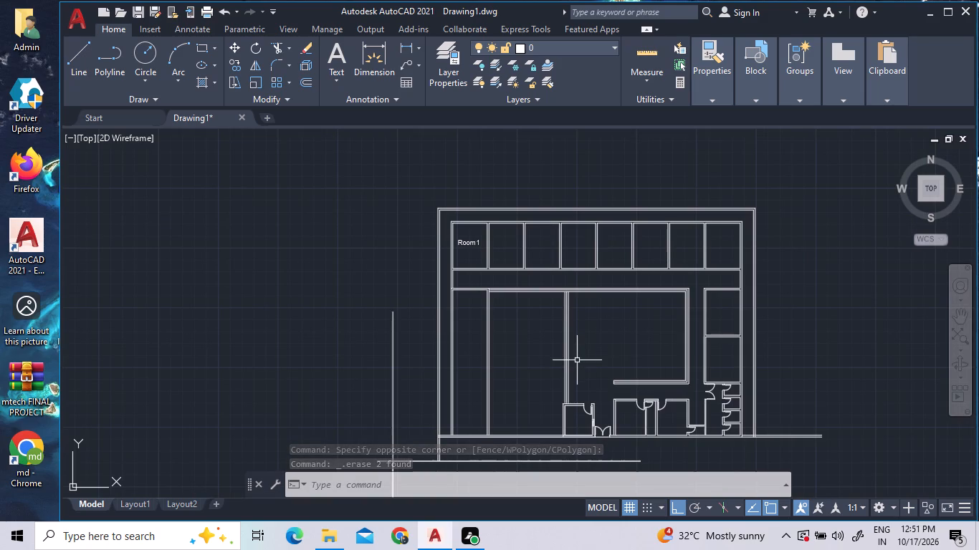
{"action": "scroll", "coordinate": [610, 453], "scroll_direction": "up", "scroll_amount": 4}
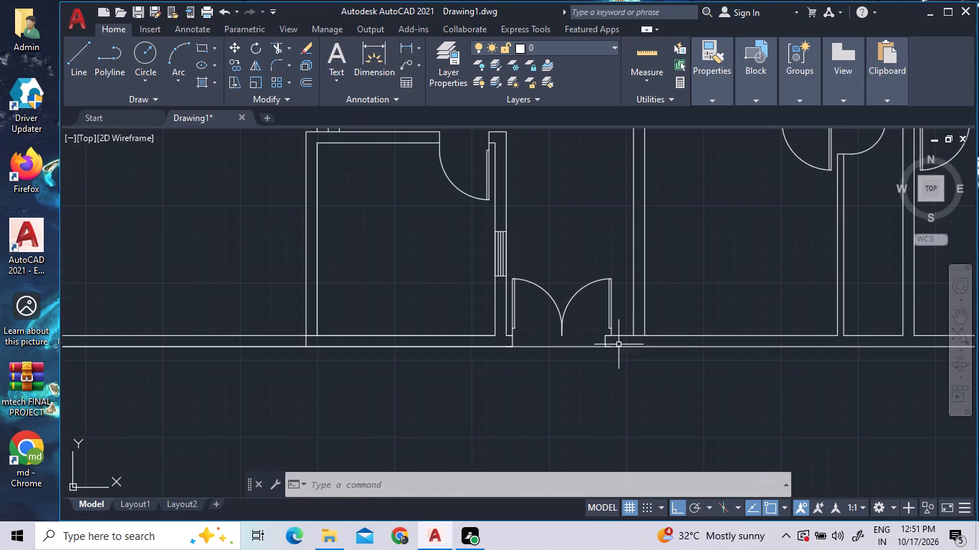
{"action": "scroll", "coordinate": [609, 398], "scroll_direction": "down", "scroll_amount": 5}
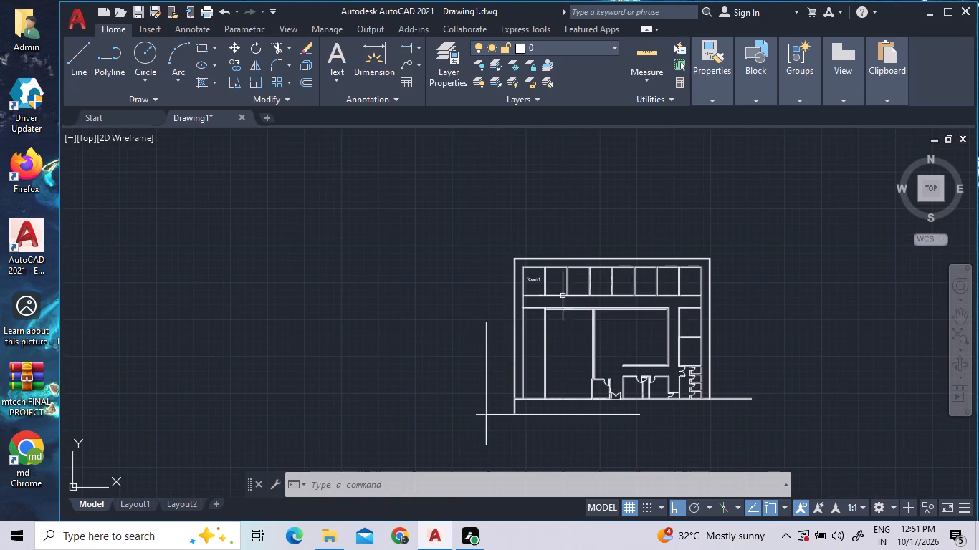
{"action": "scroll", "coordinate": [550, 319], "scroll_direction": "up", "scroll_amount": 1}
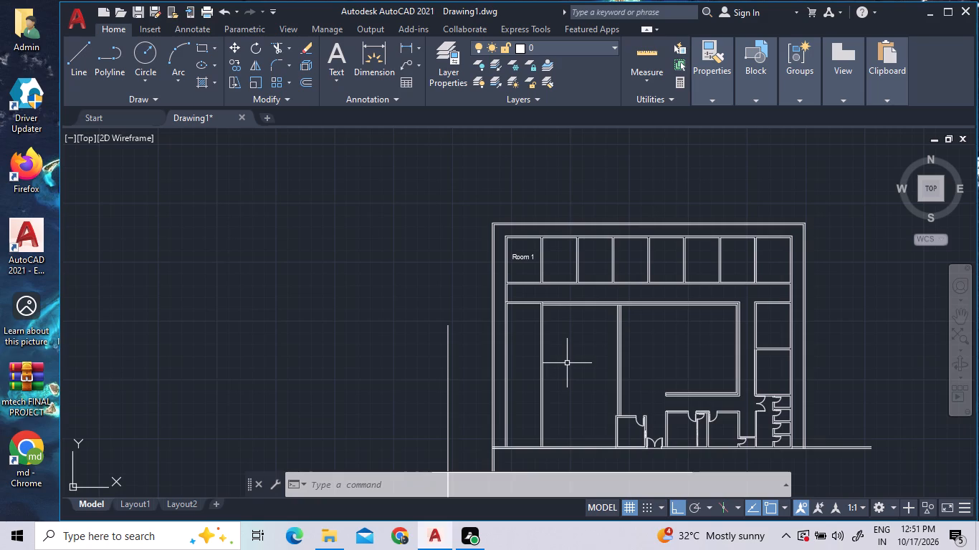
{"action": "scroll", "coordinate": [752, 429], "scroll_direction": "up", "scroll_amount": 3}
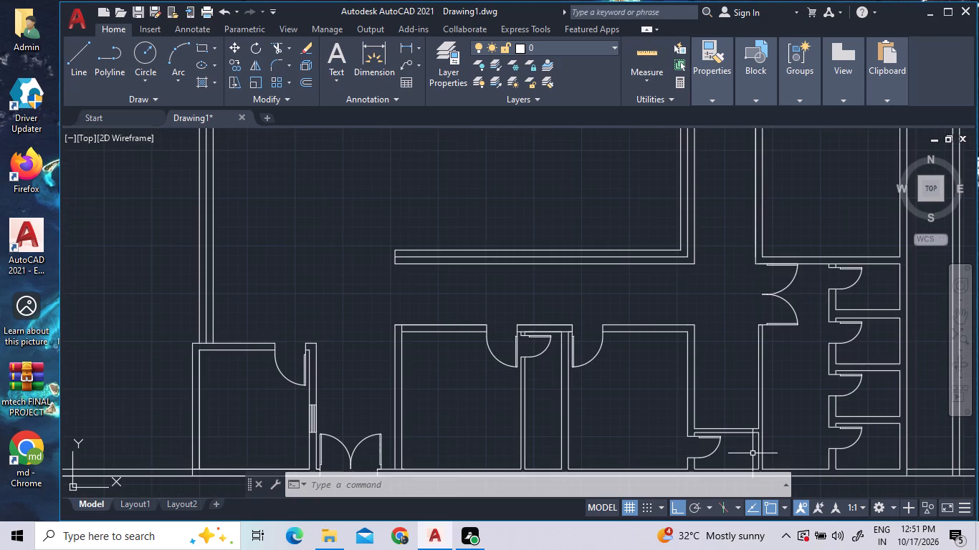
{"action": "double_click", "coordinate": [655, 57]}
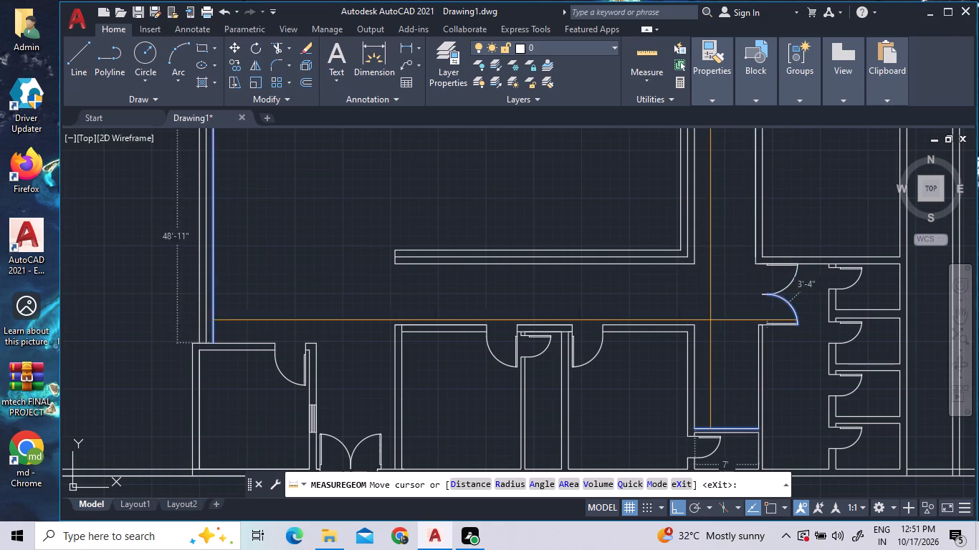
{"action": "left_click", "coordinate": [707, 258]}
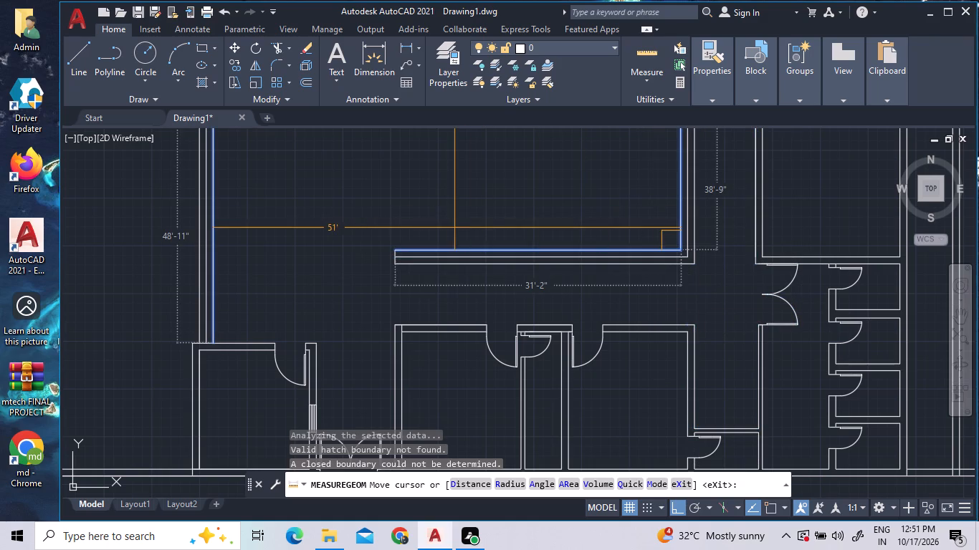
{"action": "scroll", "coordinate": [281, 360], "scroll_direction": "down", "scroll_amount": 5}
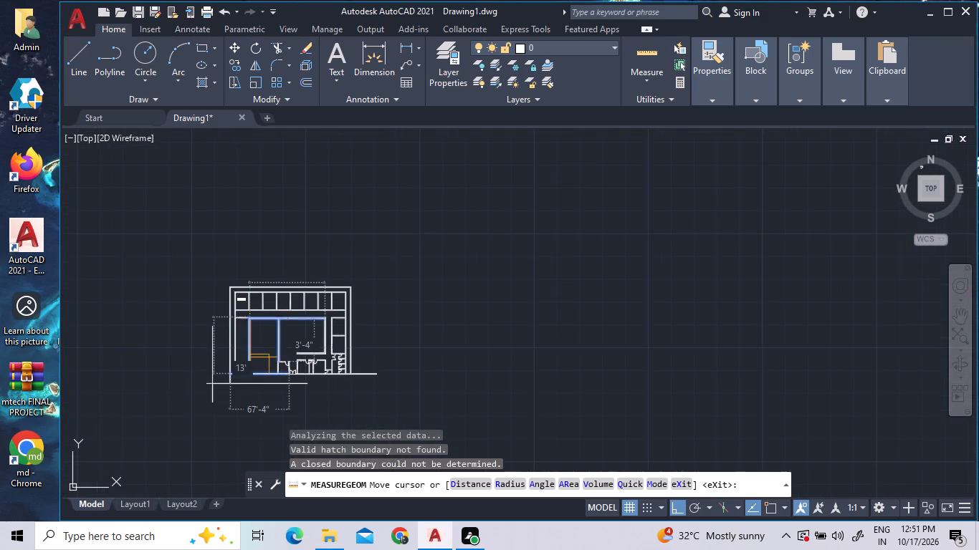
{"action": "scroll", "coordinate": [239, 354], "scroll_direction": "up", "scroll_amount": 4}
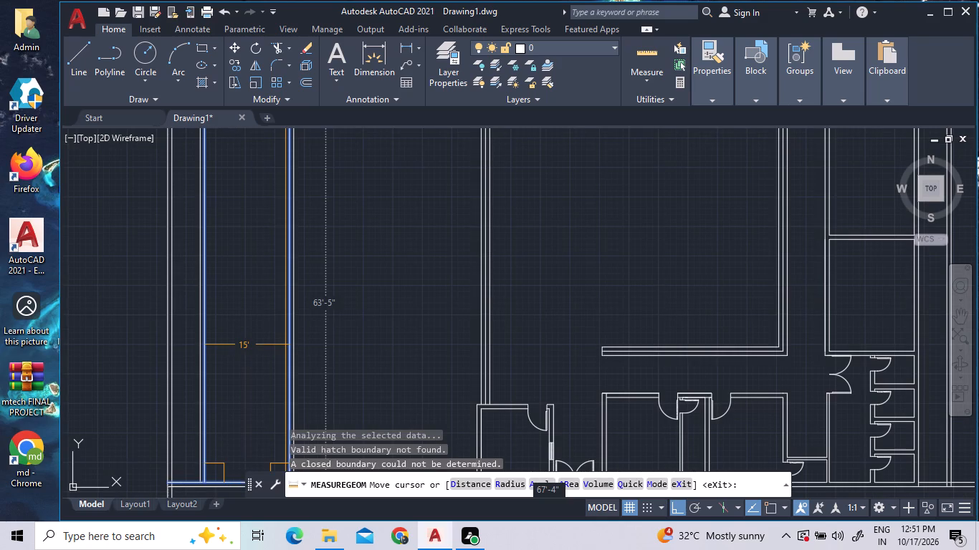
{"action": "key", "text": "Escape"}
Quick-measure the open space between the long west room and the central hall's west wall.
{"action": "scroll", "coordinate": [307, 334], "scroll_direction": "down", "scroll_amount": 2}
{"action": "scroll", "coordinate": [307, 334], "scroll_direction": "up", "scroll_amount": 2}
{"action": "scroll", "coordinate": [307, 334], "scroll_direction": "down", "scroll_amount": 1}
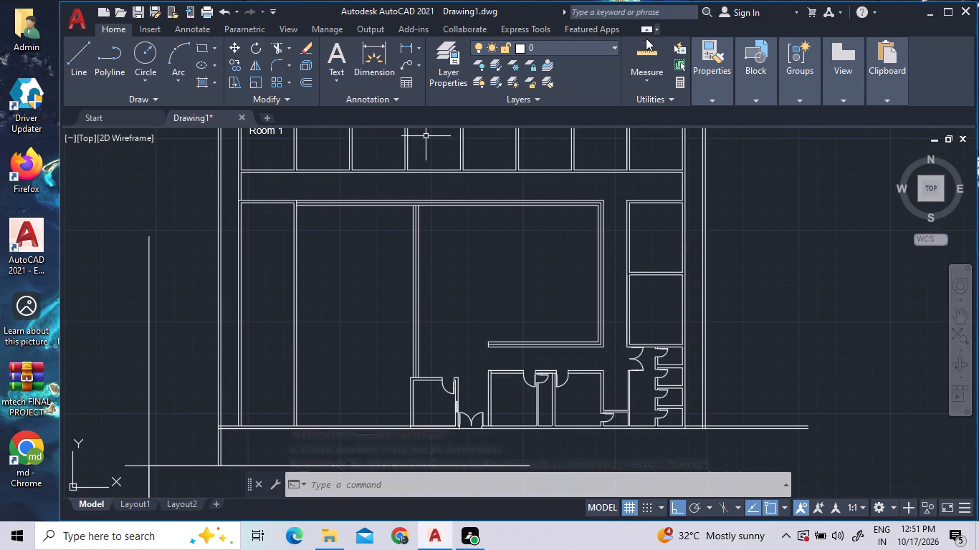
{"action": "double_click", "coordinate": [636, 56]}
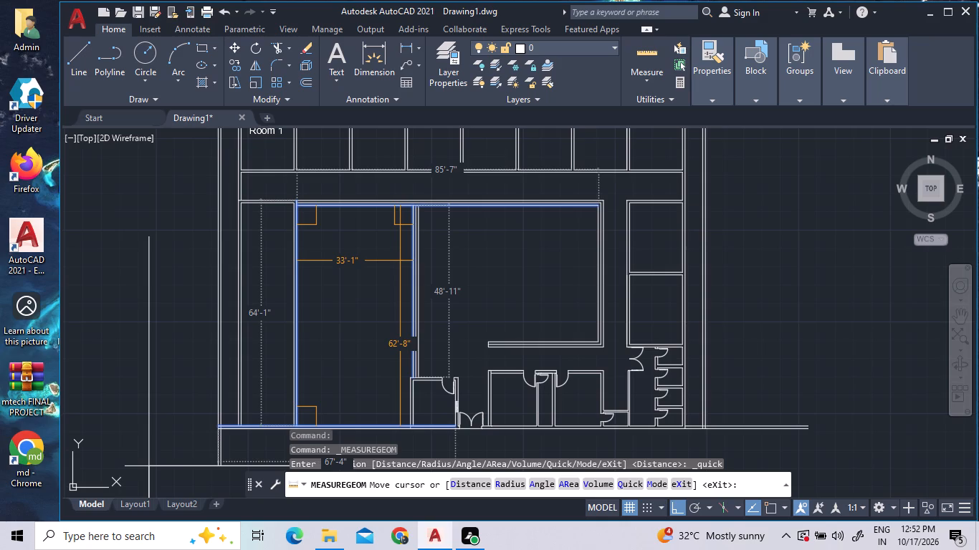
{"action": "key", "text": "Escape"}
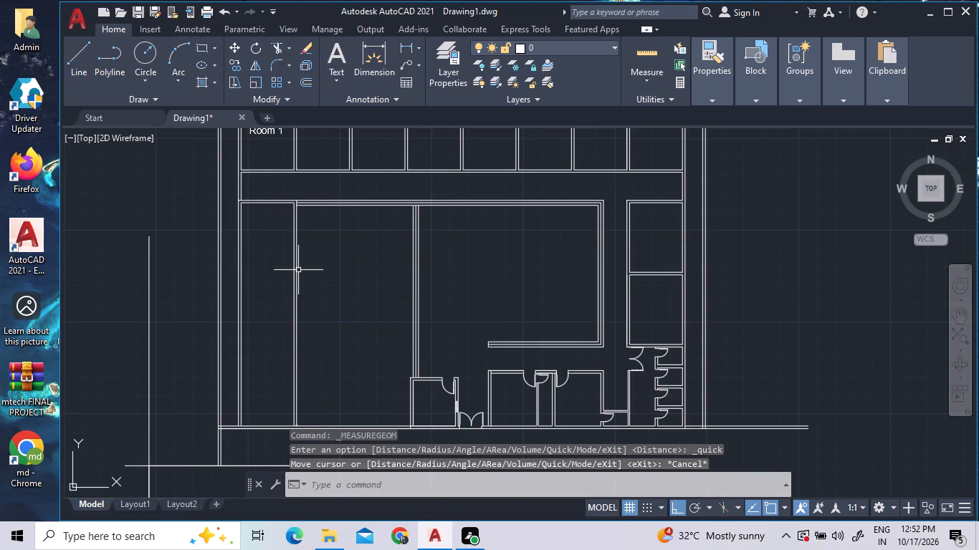
{"action": "double_click", "coordinate": [435, 274]}
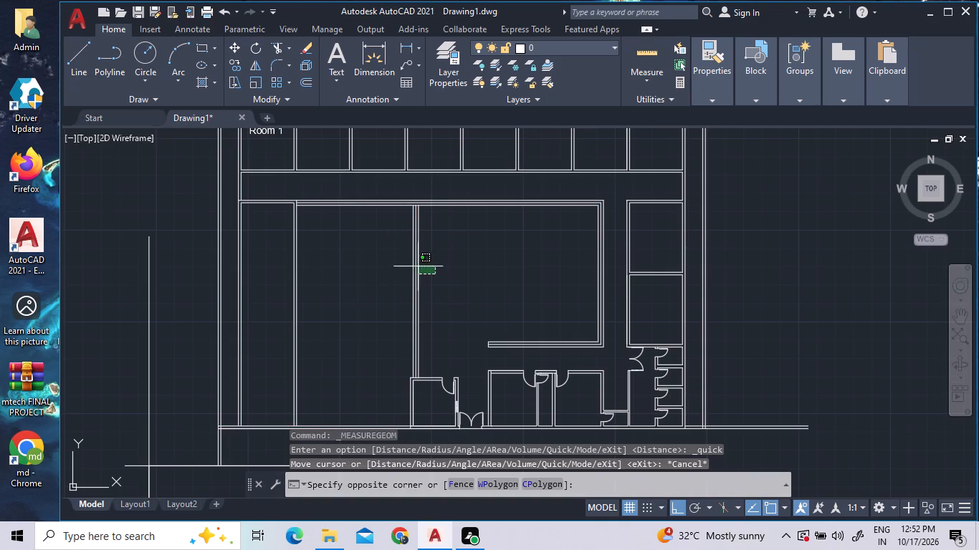
{"action": "key", "text": "Escape"}
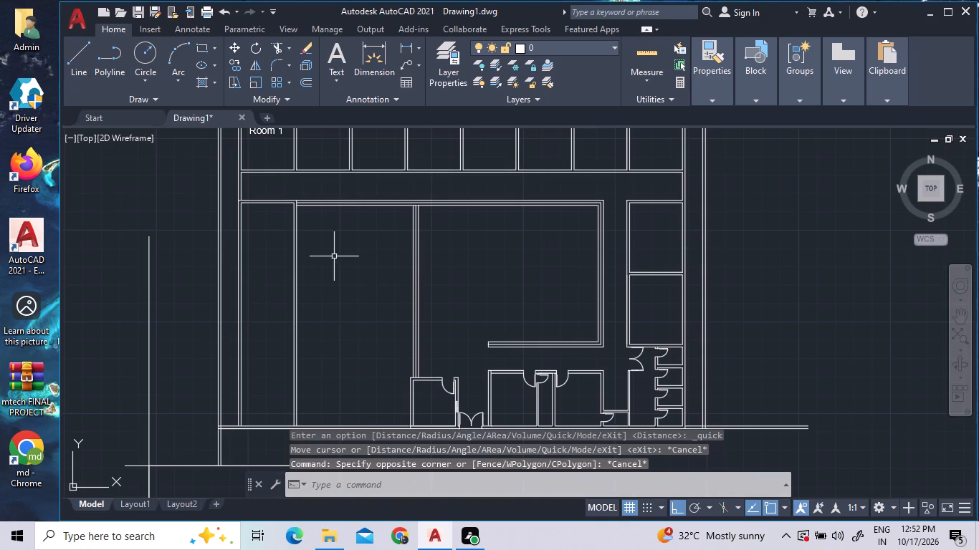
Offset the east face of the long west room's inner wall 6'8" eastward into the open space.
{"action": "left_click", "coordinate": [310, 78]}
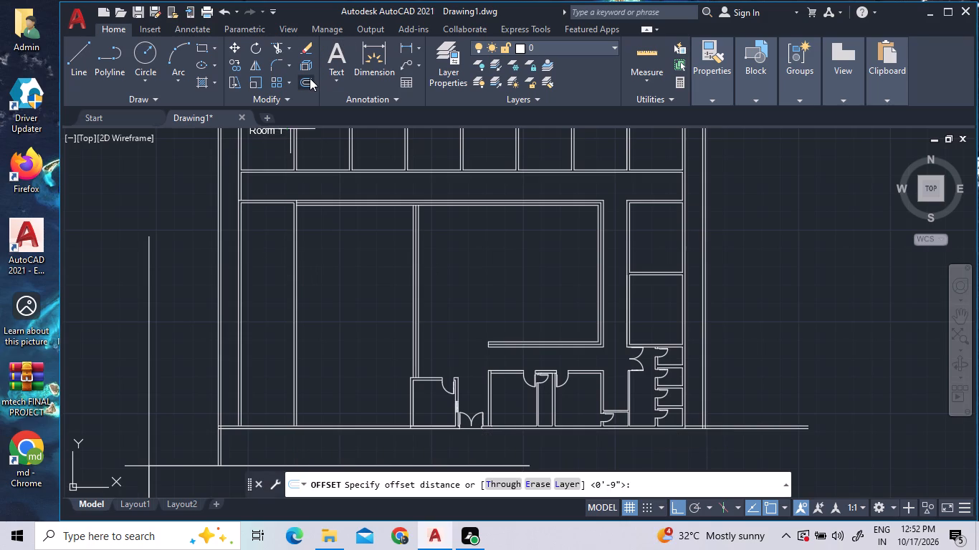
{"action": "type", "text": "6'8\""}
{"action": "key", "text": "Return"}
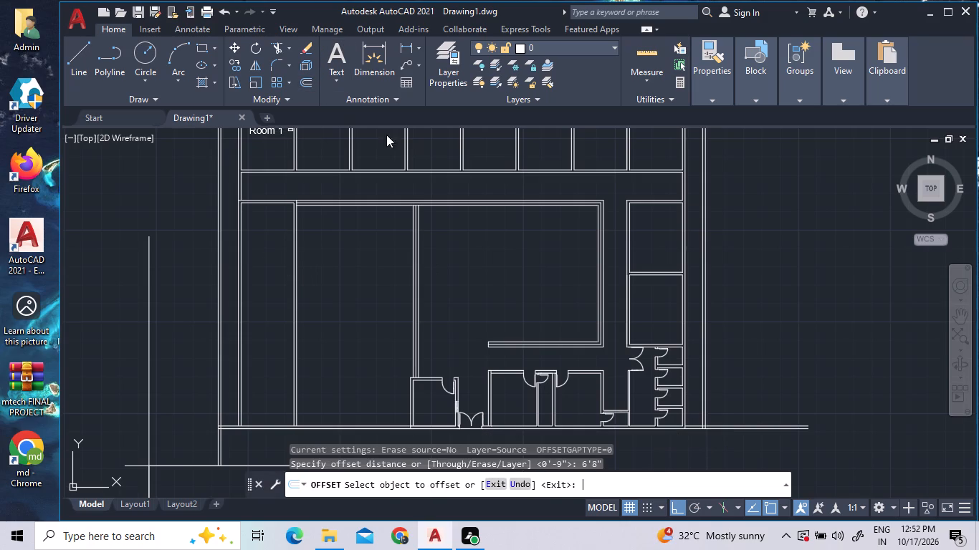
{"action": "left_click", "coordinate": [296, 279]}
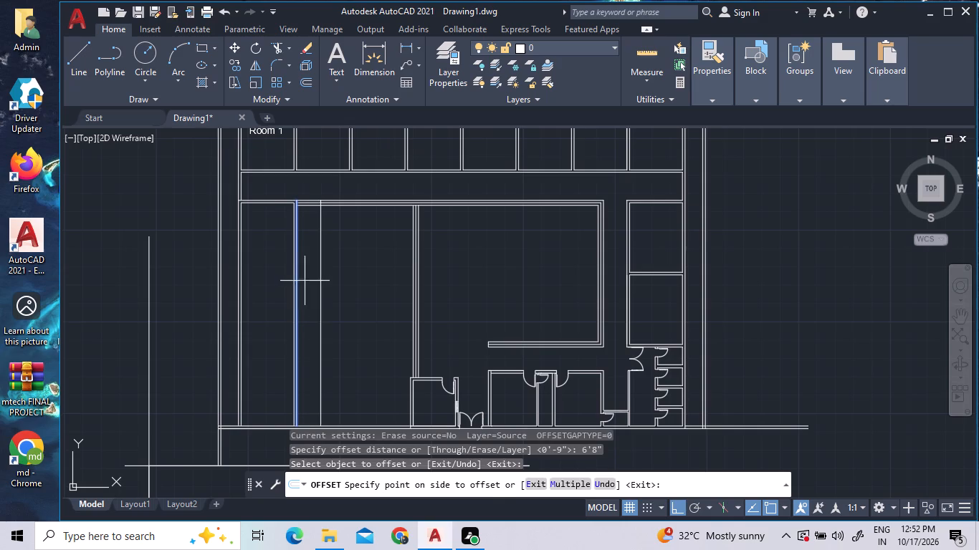
{"action": "triple_click", "coordinate": [328, 279]}
{"action": "key", "text": "Escape"}
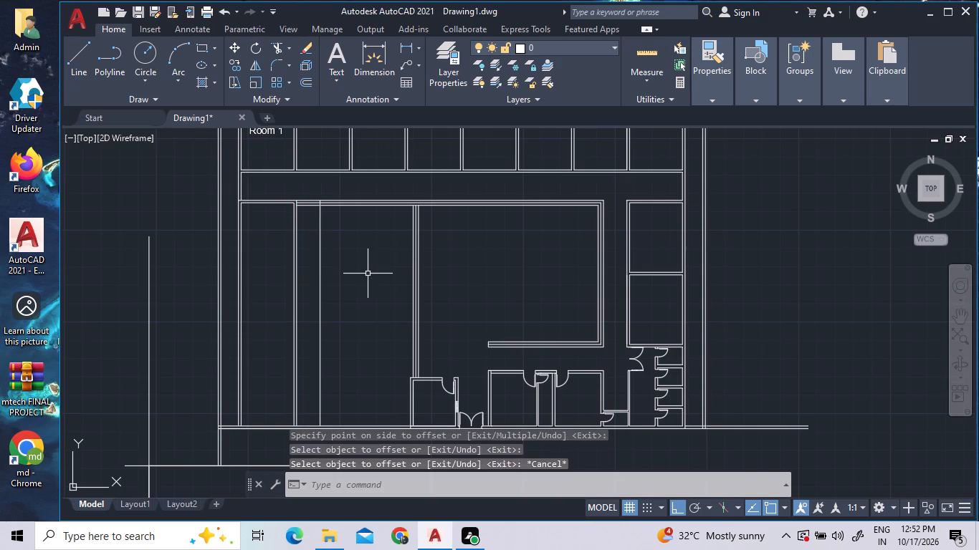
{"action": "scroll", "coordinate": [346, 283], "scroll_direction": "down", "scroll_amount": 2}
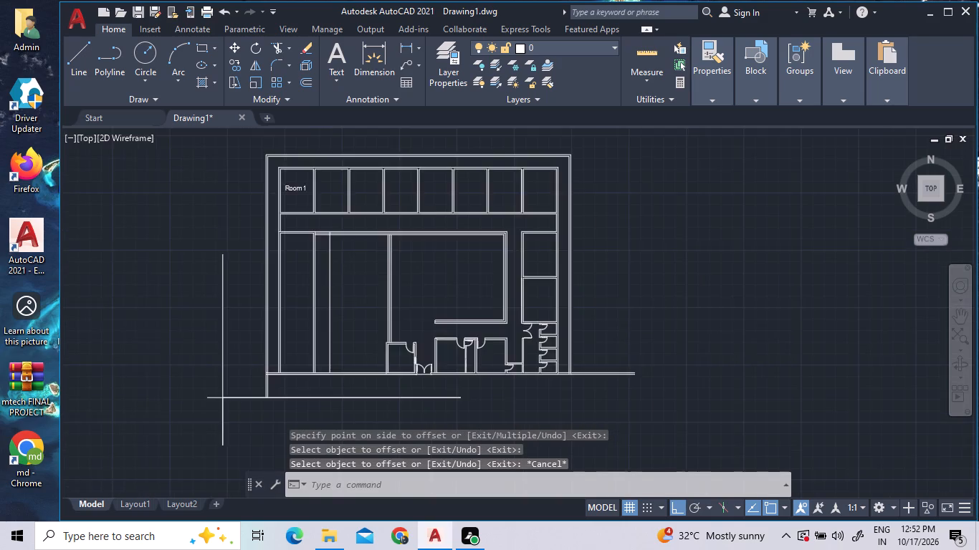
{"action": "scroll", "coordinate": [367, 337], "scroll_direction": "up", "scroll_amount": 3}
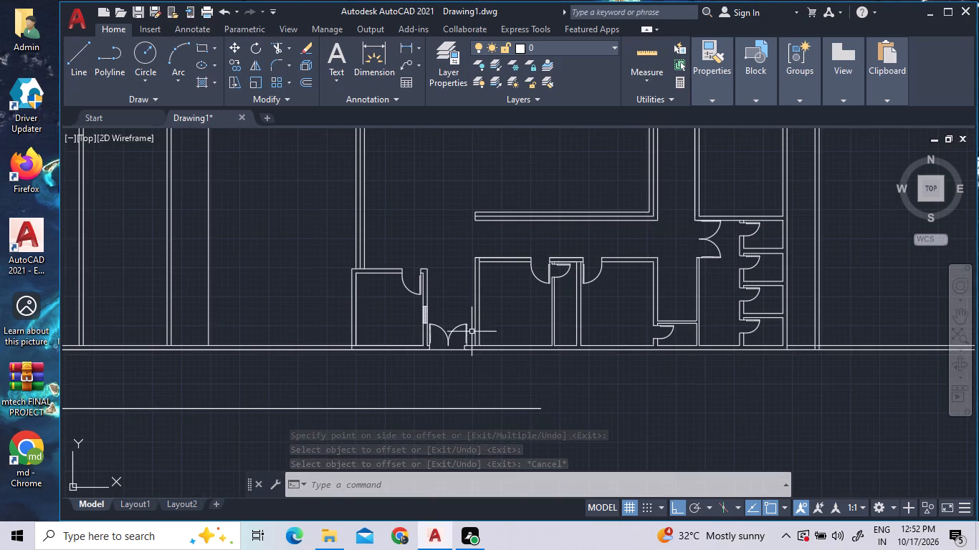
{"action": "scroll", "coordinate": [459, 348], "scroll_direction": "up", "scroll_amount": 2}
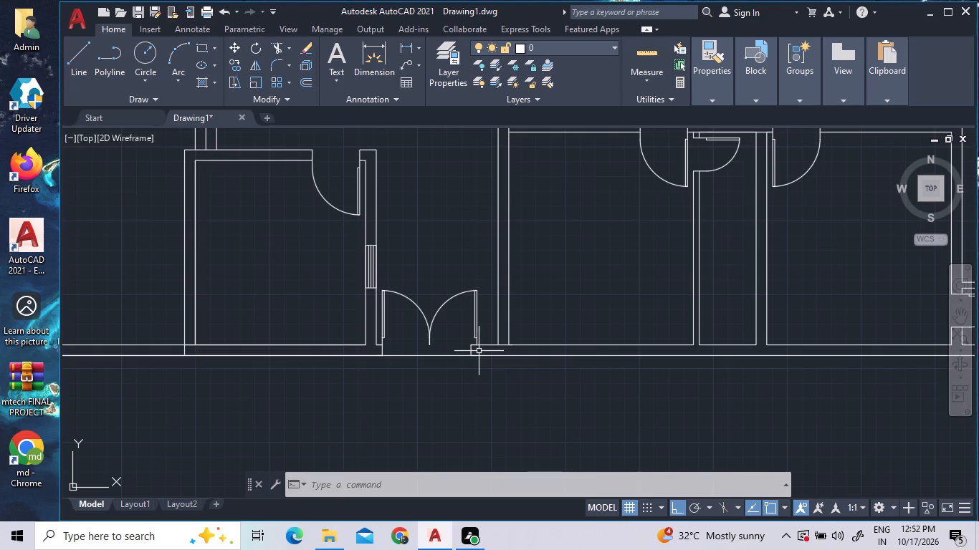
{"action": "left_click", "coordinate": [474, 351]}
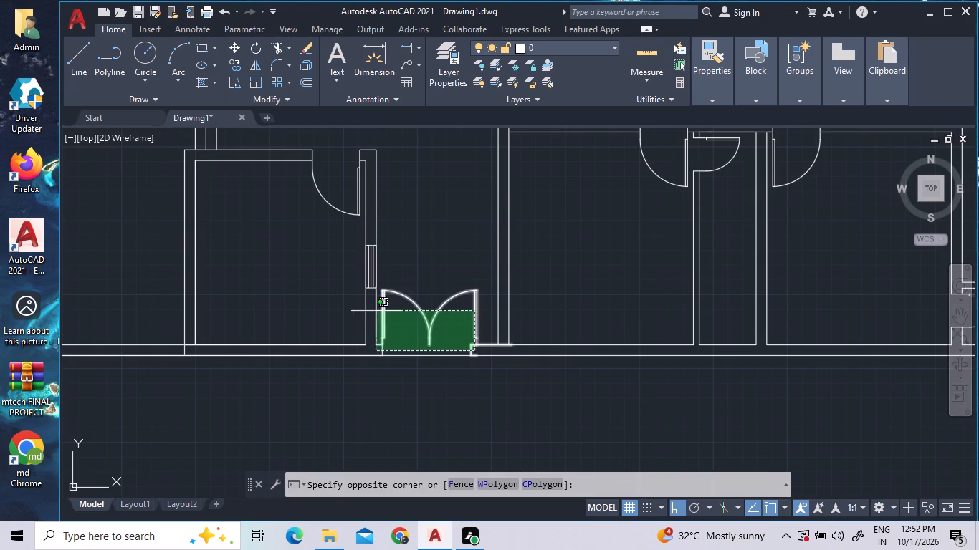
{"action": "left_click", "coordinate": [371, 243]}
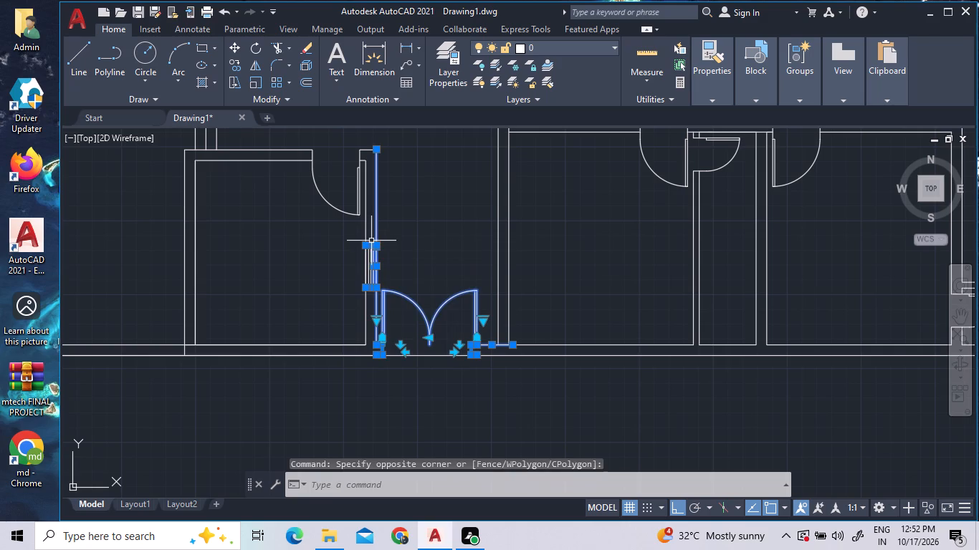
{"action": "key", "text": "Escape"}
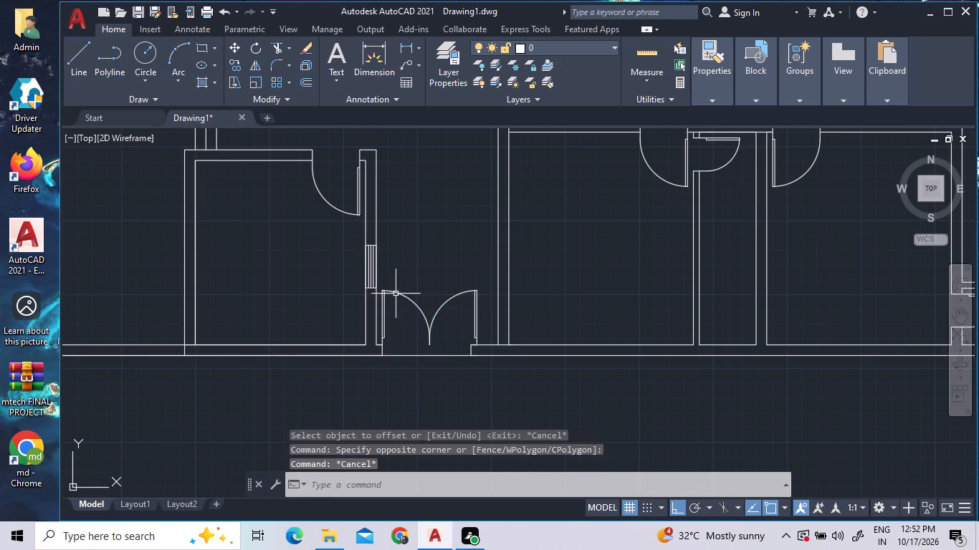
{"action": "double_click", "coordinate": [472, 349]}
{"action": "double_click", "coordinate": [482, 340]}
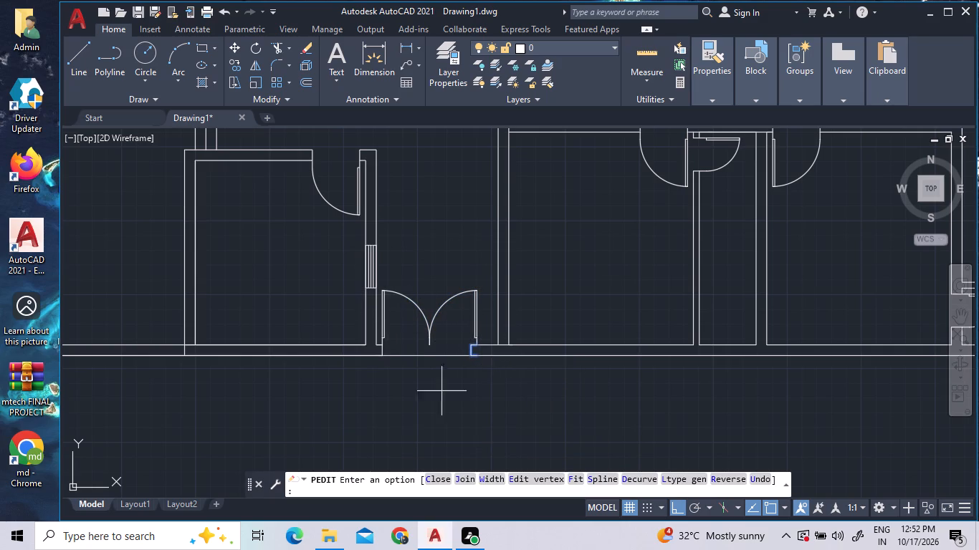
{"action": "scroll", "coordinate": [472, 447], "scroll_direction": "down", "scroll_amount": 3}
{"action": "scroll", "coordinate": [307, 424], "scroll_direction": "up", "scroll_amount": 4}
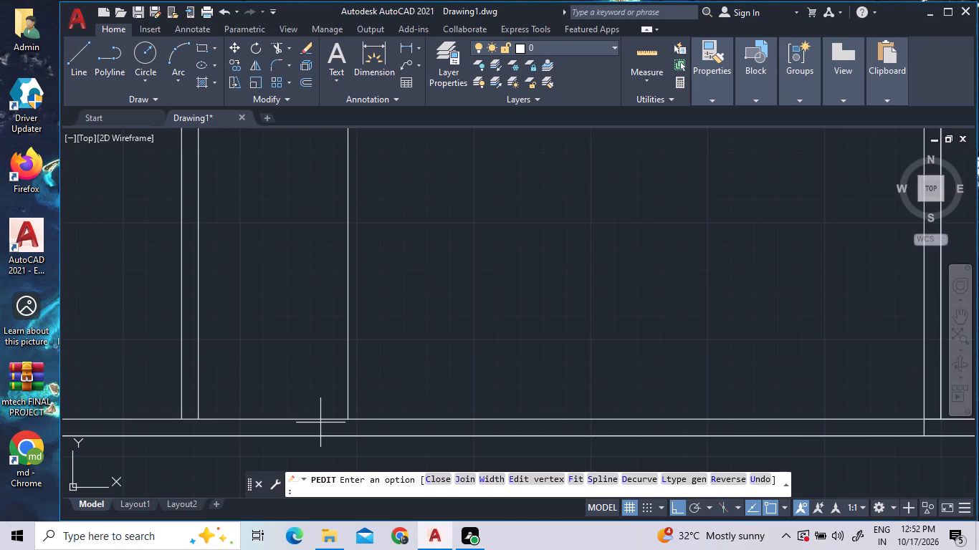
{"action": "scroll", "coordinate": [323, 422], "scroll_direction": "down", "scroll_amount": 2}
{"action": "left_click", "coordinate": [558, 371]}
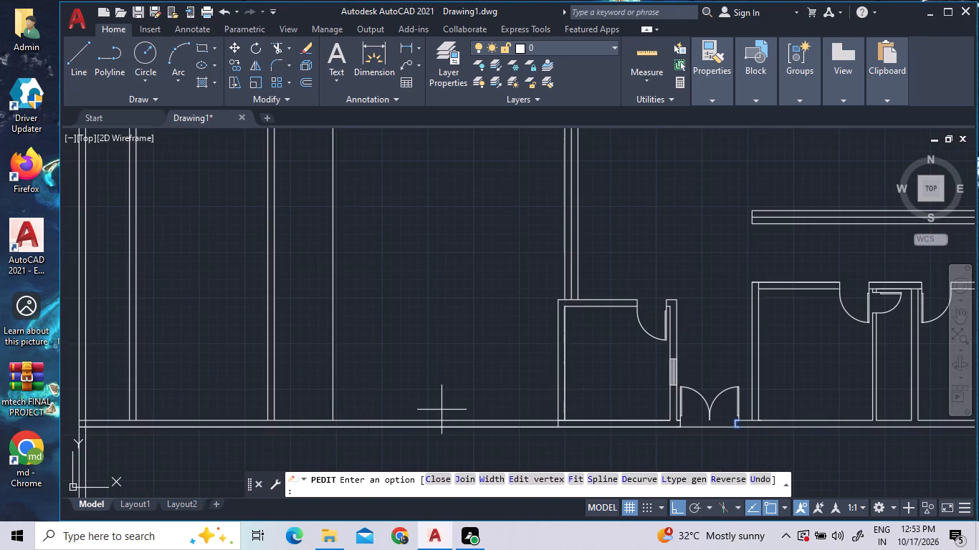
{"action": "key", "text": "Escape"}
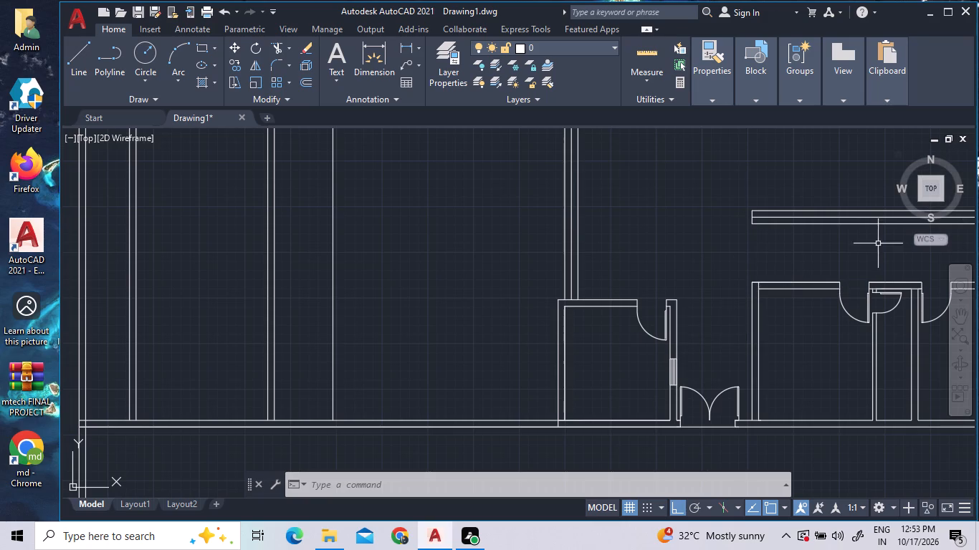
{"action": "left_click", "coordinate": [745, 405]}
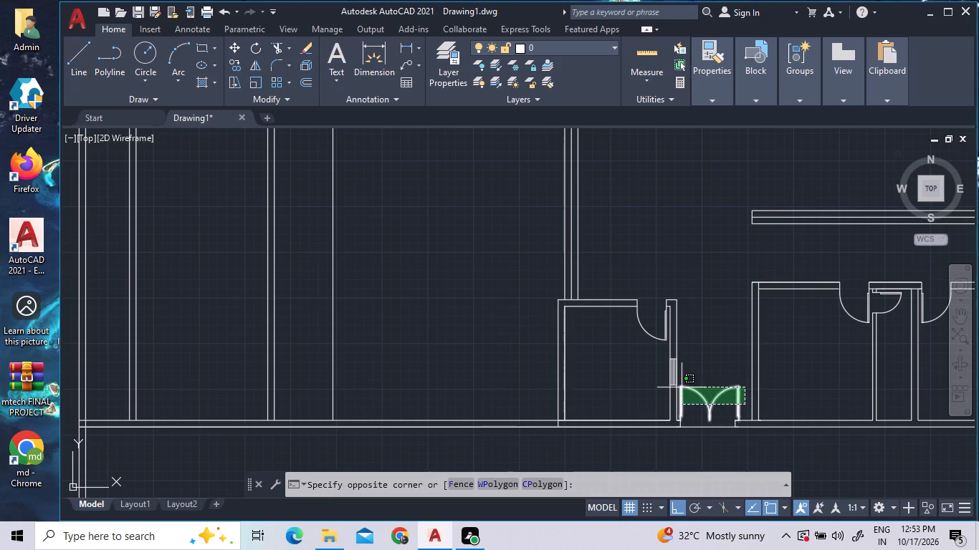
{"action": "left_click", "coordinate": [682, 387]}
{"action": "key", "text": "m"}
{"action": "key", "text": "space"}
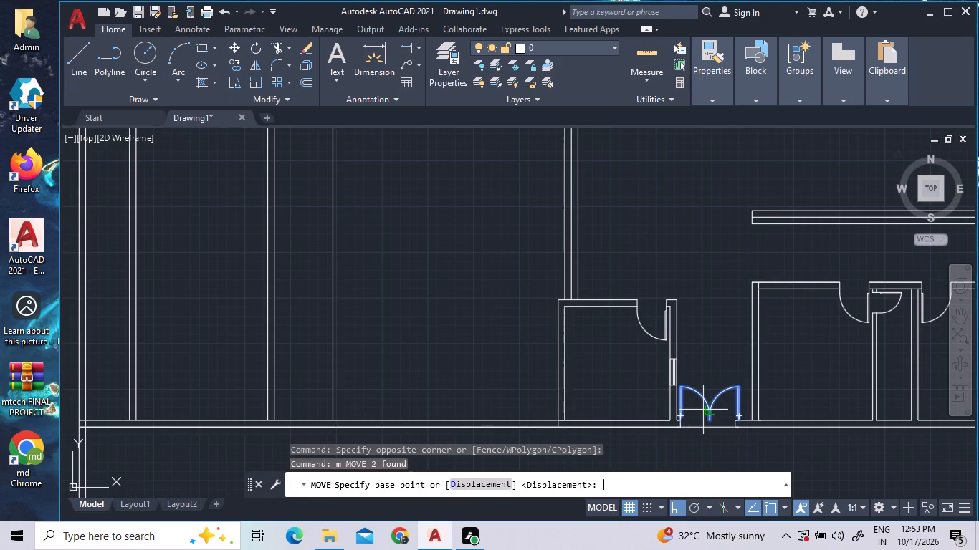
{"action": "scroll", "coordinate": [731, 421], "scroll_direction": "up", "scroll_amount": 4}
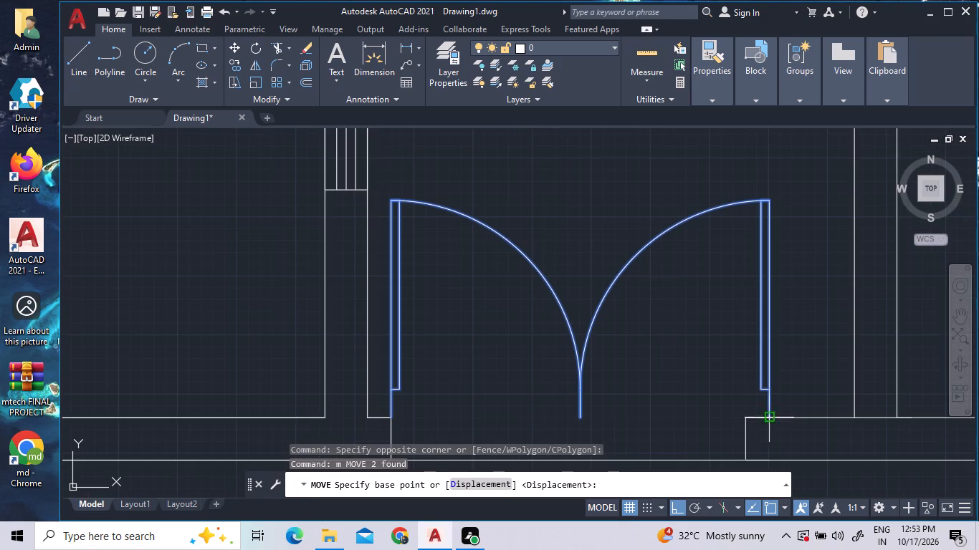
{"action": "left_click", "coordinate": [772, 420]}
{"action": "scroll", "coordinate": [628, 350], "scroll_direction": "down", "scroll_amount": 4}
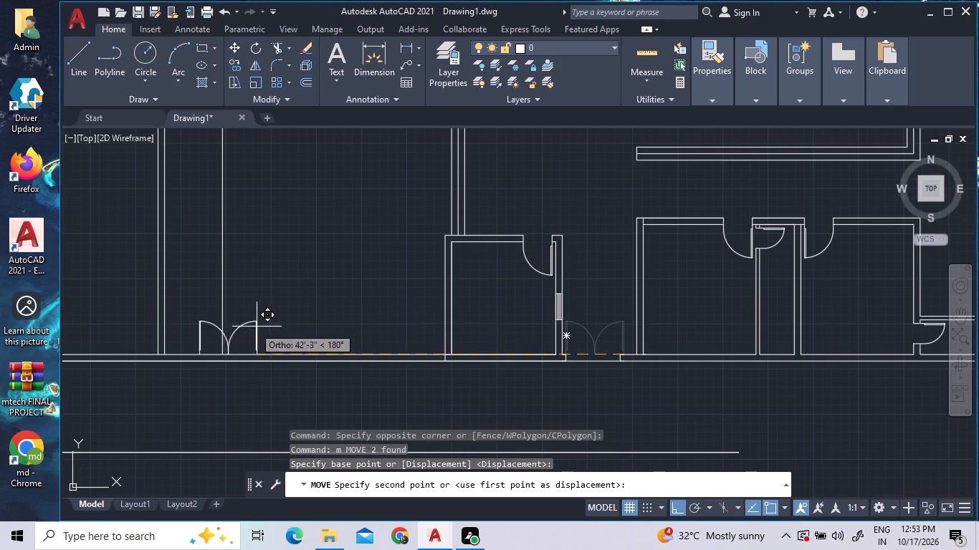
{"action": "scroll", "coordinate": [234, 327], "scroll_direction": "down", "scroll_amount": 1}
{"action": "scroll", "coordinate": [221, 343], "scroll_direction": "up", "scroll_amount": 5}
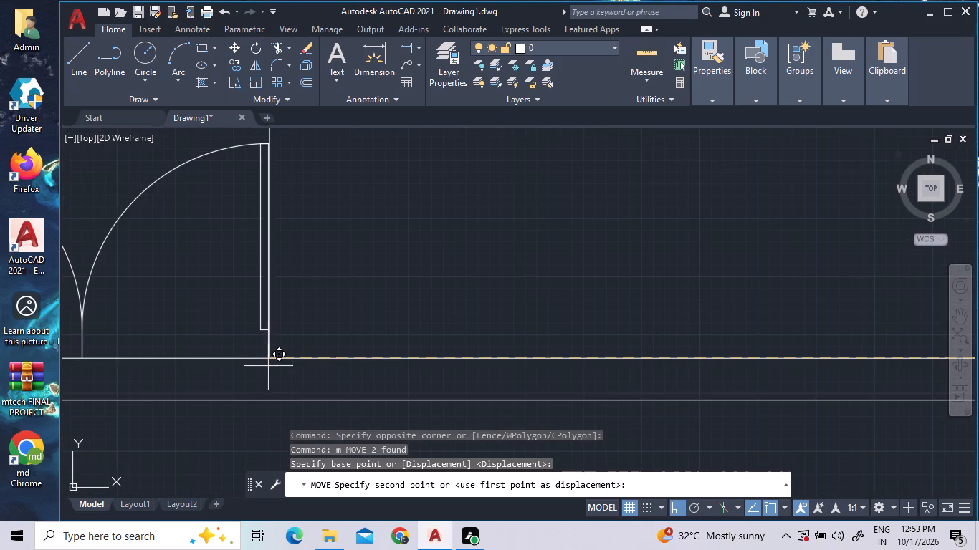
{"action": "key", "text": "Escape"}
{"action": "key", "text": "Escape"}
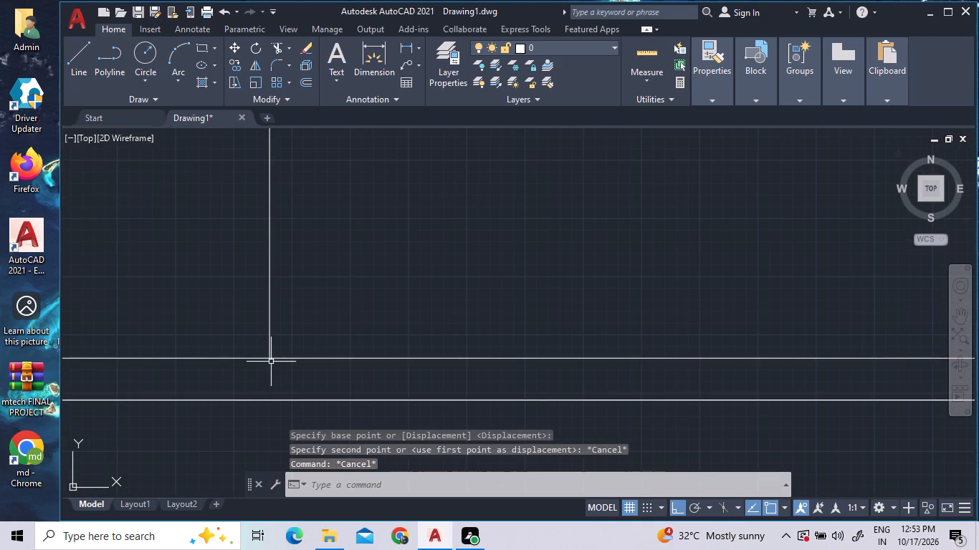
Move the entrance double door, adjoining small room with its door and window, and central hall's west wall 26'-5" west to the 6'8" offset line.
{"action": "scroll", "coordinate": [271, 362], "scroll_direction": "down", "scroll_amount": 4}
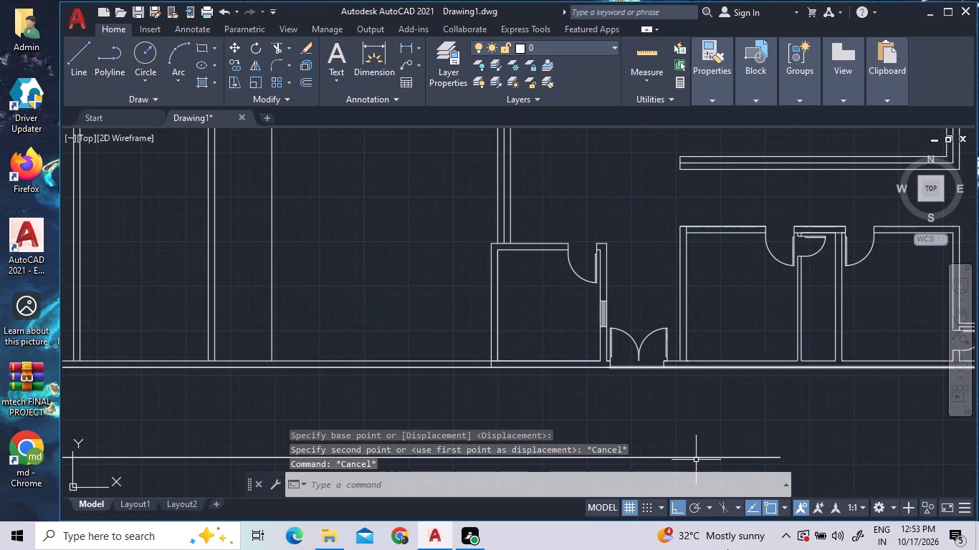
{"action": "scroll", "coordinate": [932, 549], "scroll_direction": "up", "scroll_amount": 1}
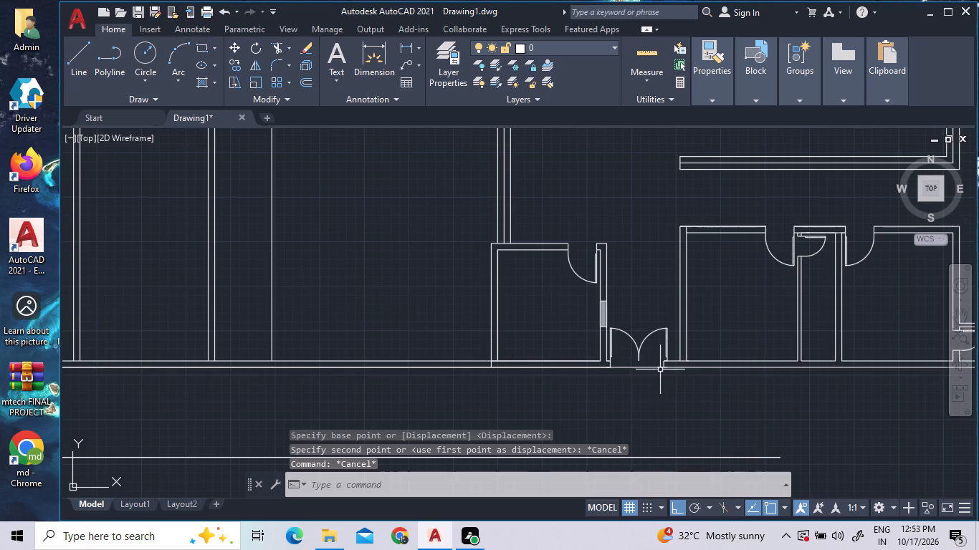
{"action": "scroll", "coordinate": [669, 365], "scroll_direction": "up", "scroll_amount": 2}
{"action": "scroll", "coordinate": [666, 526], "scroll_direction": "down", "scroll_amount": 3}
{"action": "scroll", "coordinate": [727, 408], "scroll_direction": "down", "scroll_amount": 2}
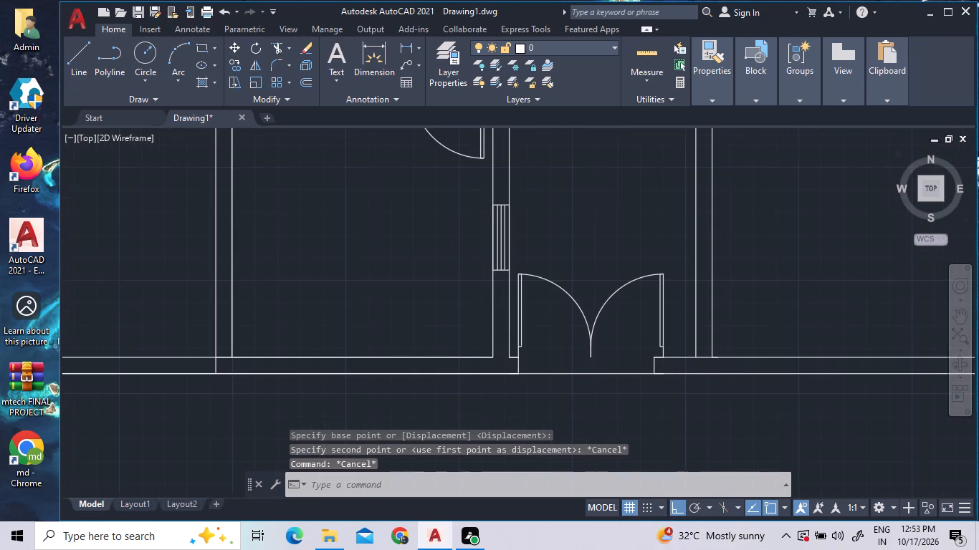
{"action": "scroll", "coordinate": [746, 418], "scroll_direction": "down", "scroll_amount": 1}
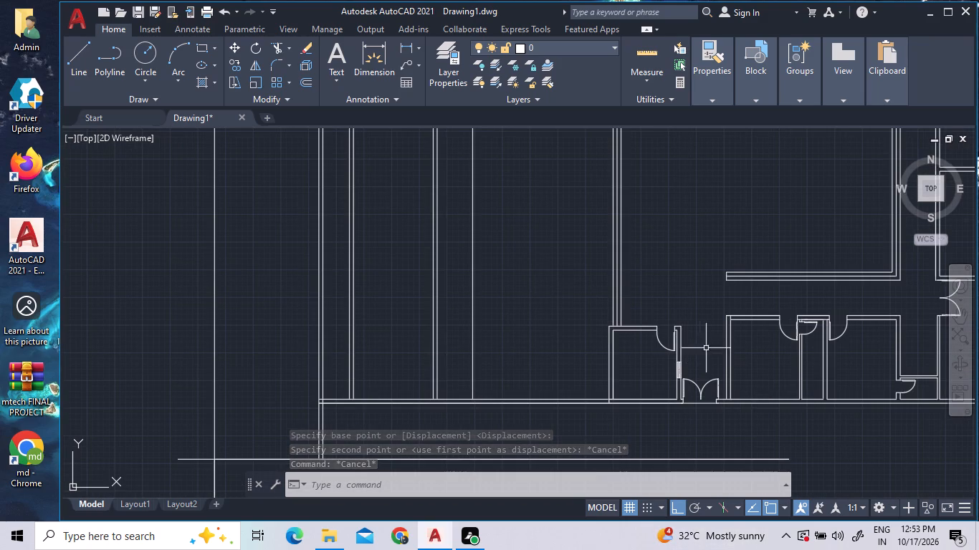
{"action": "scroll", "coordinate": [717, 402], "scroll_direction": "up", "scroll_amount": 3}
{"action": "left_click", "coordinate": [707, 399]}
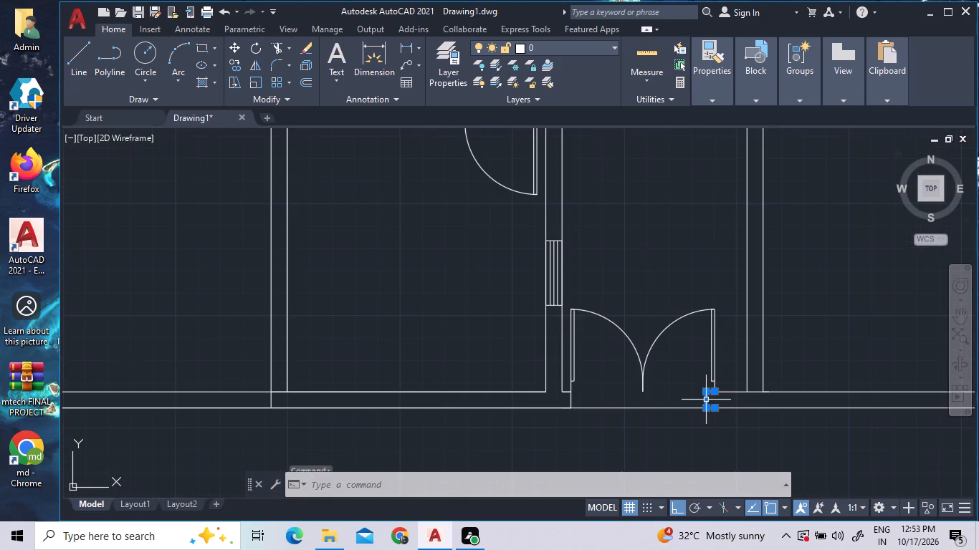
{"action": "left_click", "coordinate": [715, 372]}
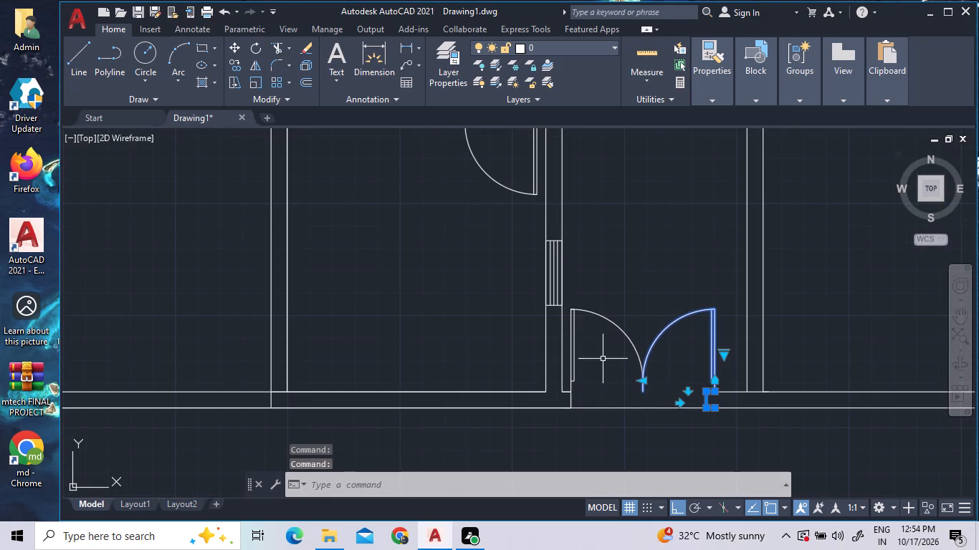
{"action": "left_click", "coordinate": [570, 400]}
{"action": "double_click", "coordinate": [579, 347]}
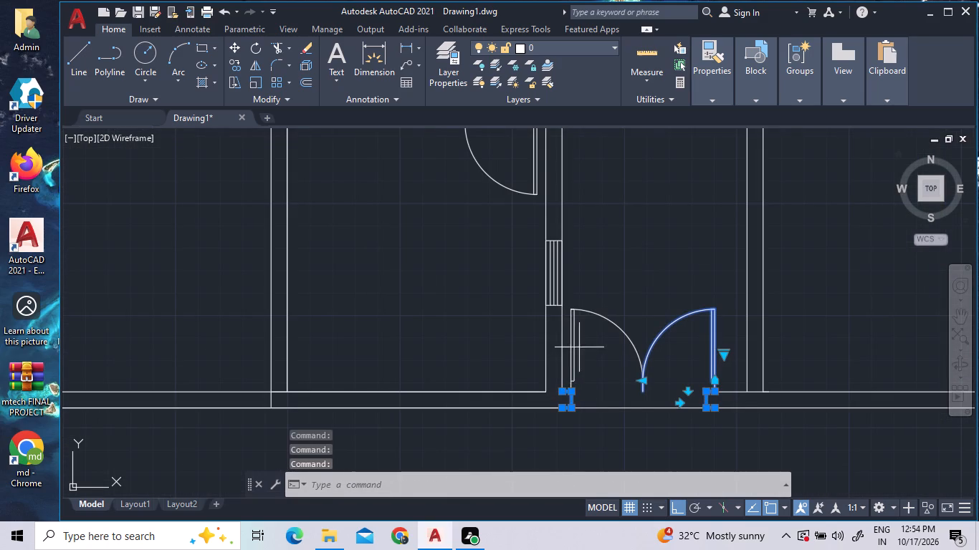
{"action": "scroll", "coordinate": [510, 322], "scroll_direction": "down", "scroll_amount": 2}
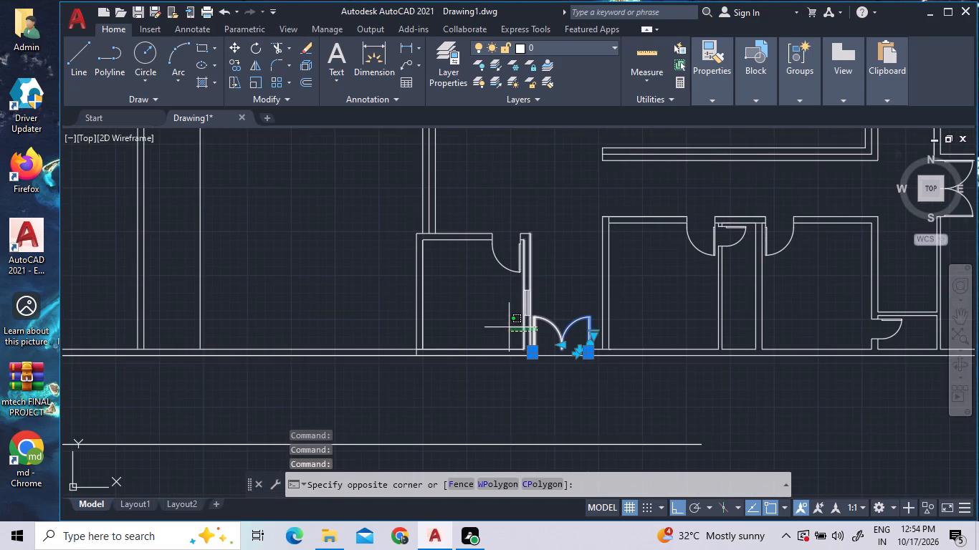
{"action": "triple_click", "coordinate": [391, 314]}
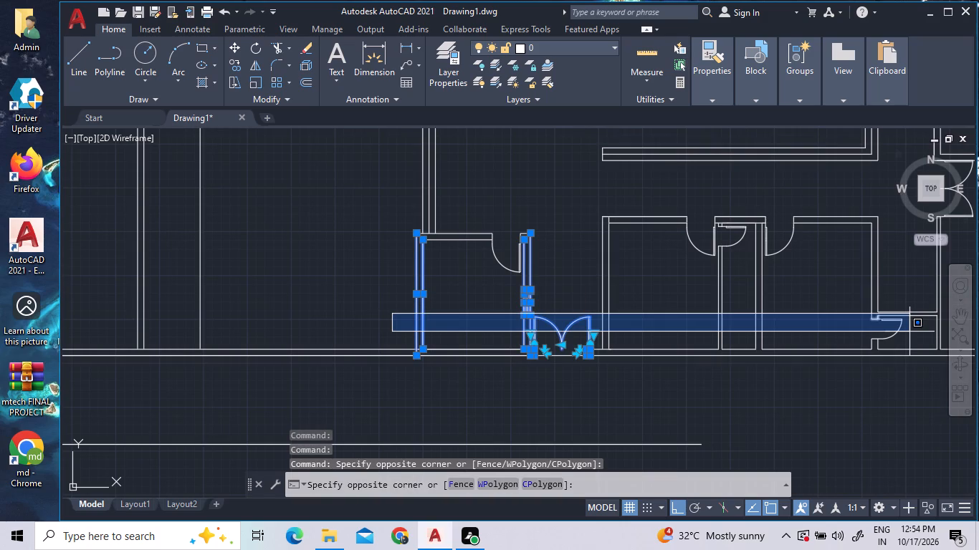
{"action": "left_click", "coordinate": [487, 186]}
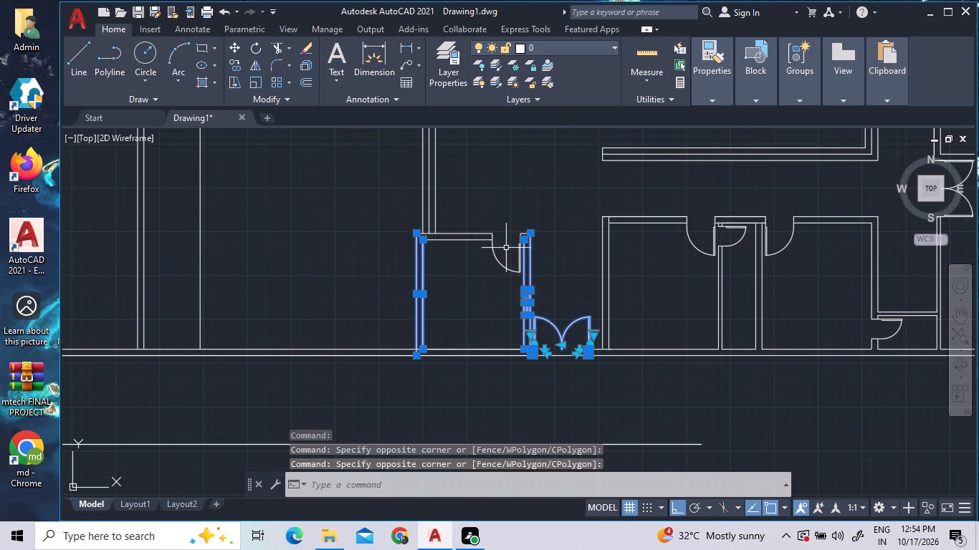
{"action": "scroll", "coordinate": [518, 257], "scroll_direction": "up", "scroll_amount": 3}
{"action": "double_click", "coordinate": [532, 265]}
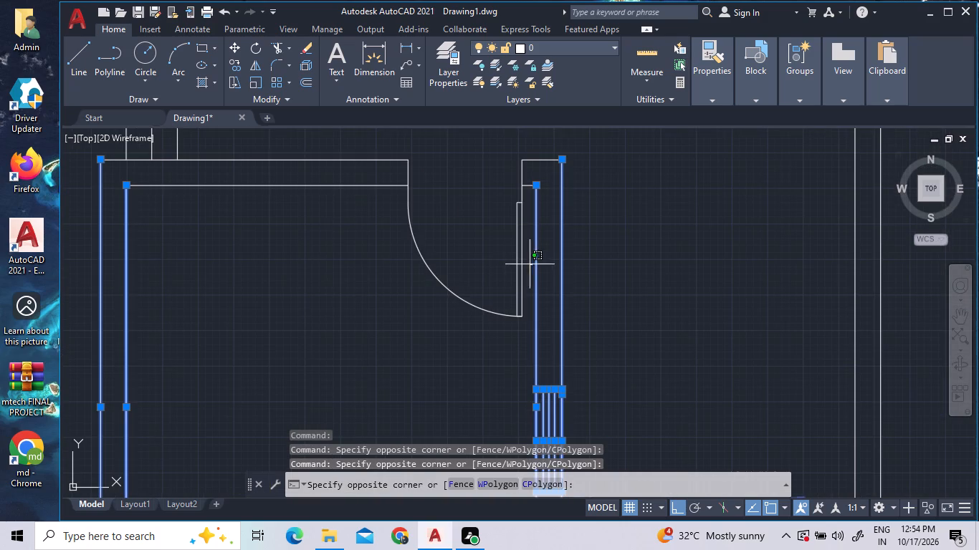
{"action": "left_click", "coordinate": [480, 150]}
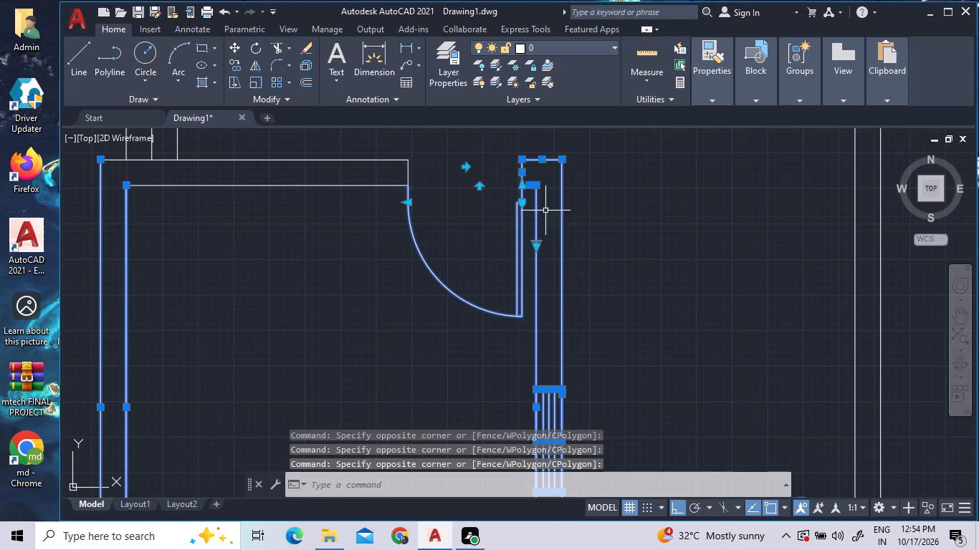
{"action": "scroll", "coordinate": [565, 248], "scroll_direction": "down", "scroll_amount": 2}
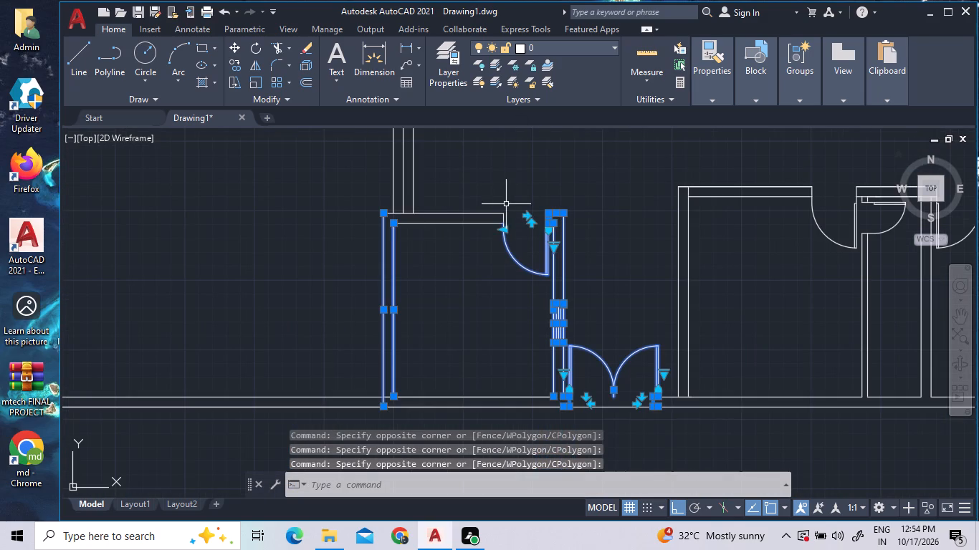
{"action": "left_click", "coordinate": [450, 233]}
{"action": "triple_click", "coordinate": [429, 211]}
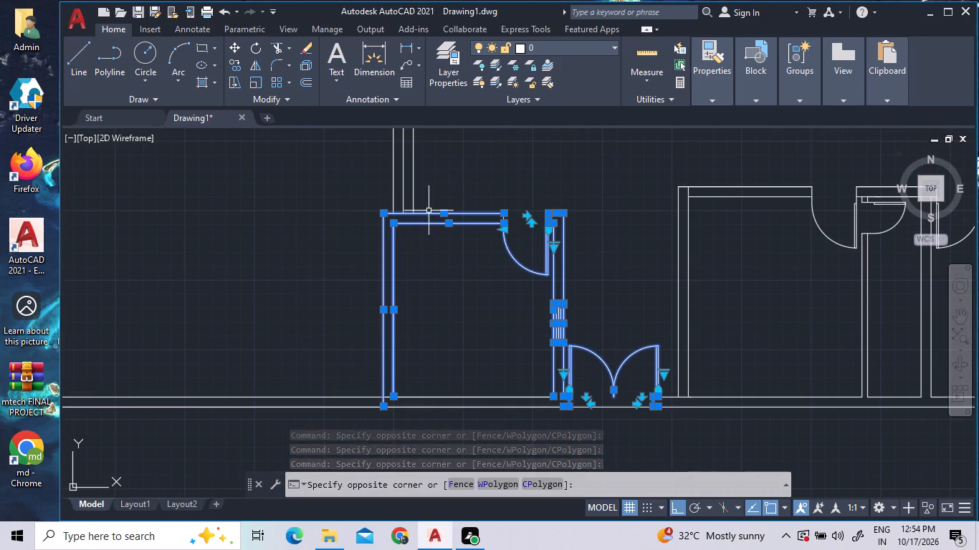
{"action": "left_click", "coordinate": [431, 242]}
{"action": "scroll", "coordinate": [453, 288], "scroll_direction": "down", "scroll_amount": 2}
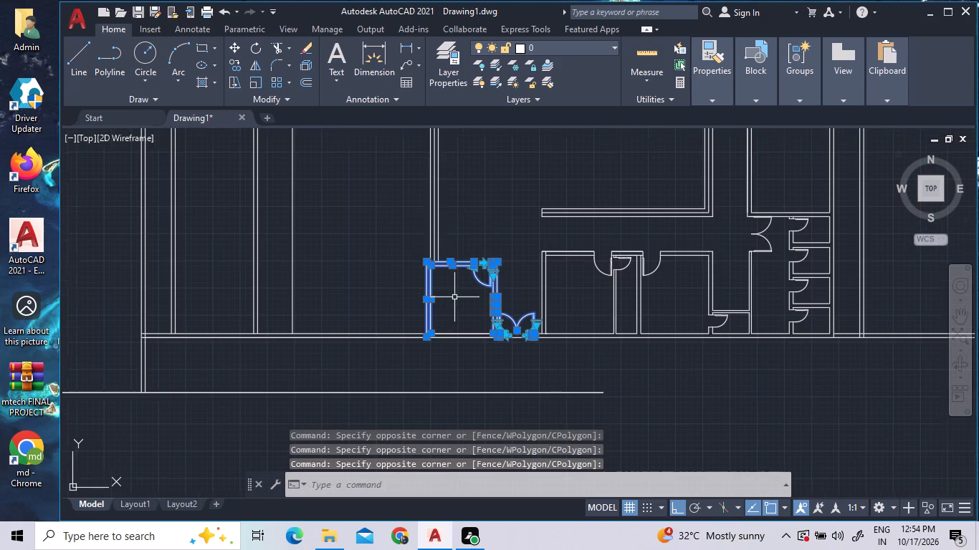
{"action": "left_click", "coordinate": [472, 219]}
{"action": "left_click", "coordinate": [406, 222]}
{"action": "scroll", "coordinate": [511, 370], "scroll_direction": "down", "scroll_amount": 2}
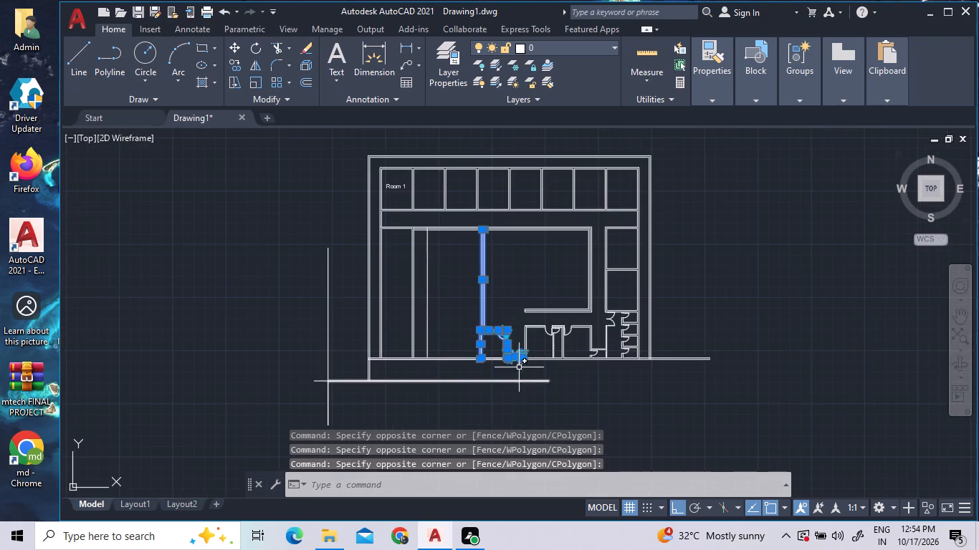
{"action": "scroll", "coordinate": [491, 269], "scroll_direction": "up", "scroll_amount": 2}
{"action": "scroll", "coordinate": [532, 256], "scroll_direction": "down", "scroll_amount": 2}
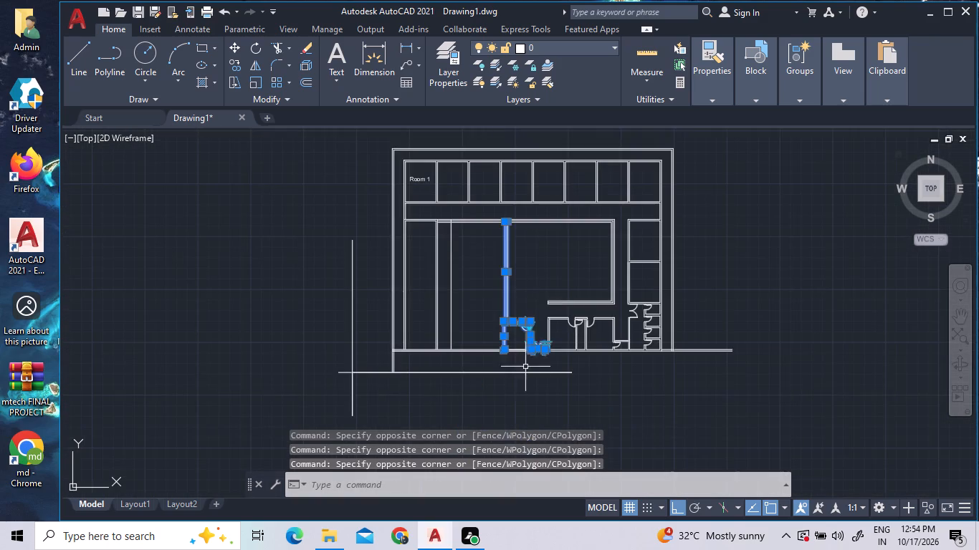
{"action": "scroll", "coordinate": [524, 376], "scroll_direction": "up", "scroll_amount": 3}
{"action": "right_click", "coordinate": [608, 302]}
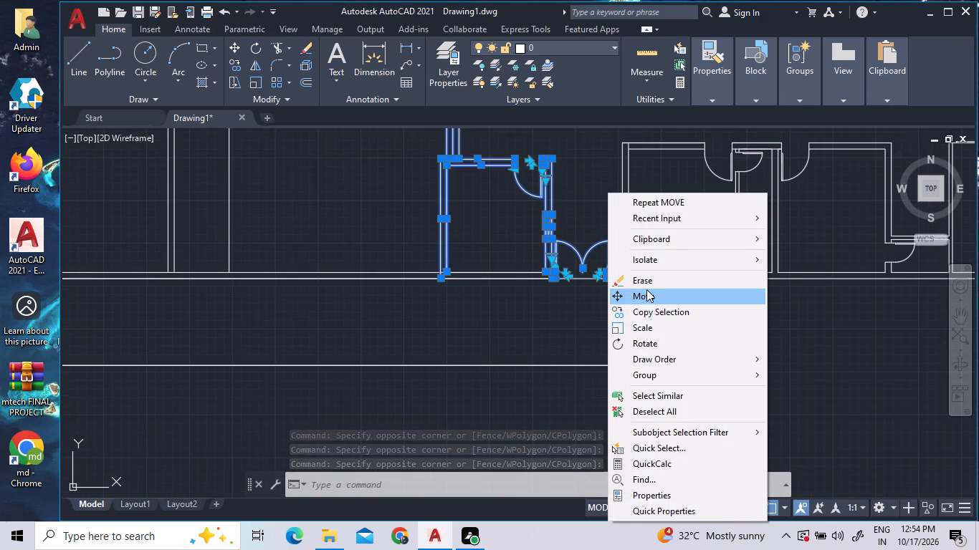
{"action": "left_click", "coordinate": [646, 289]}
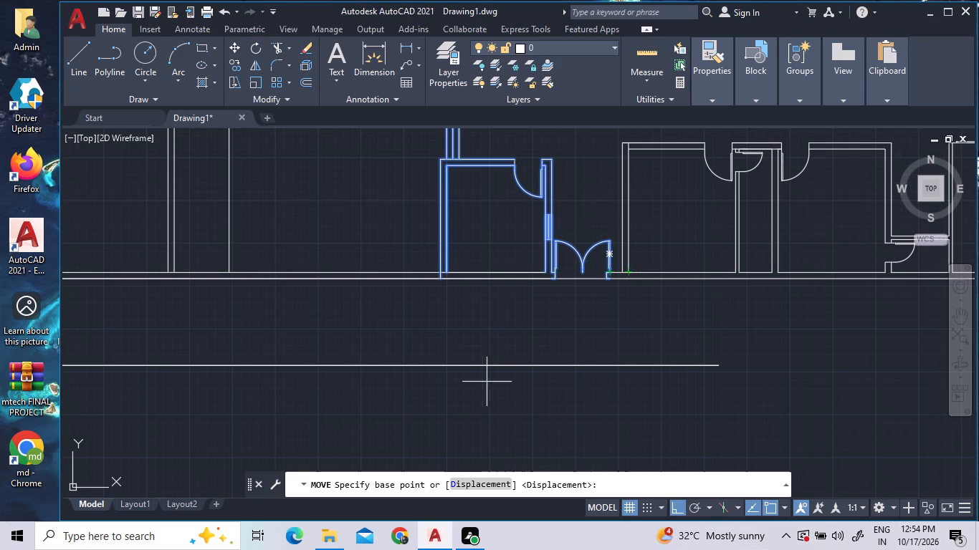
{"action": "scroll", "coordinate": [383, 263], "scroll_direction": "up", "scroll_amount": 2}
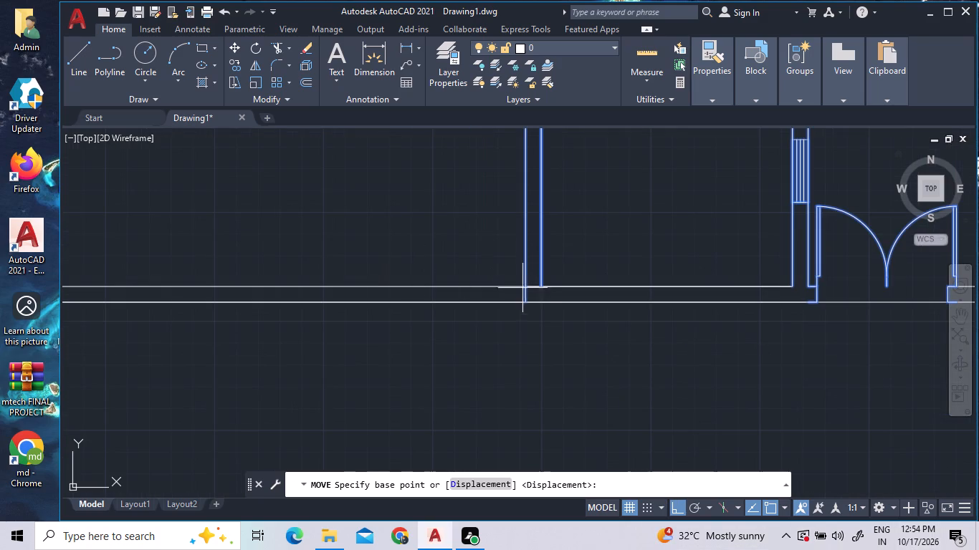
{"action": "left_click", "coordinate": [525, 301]}
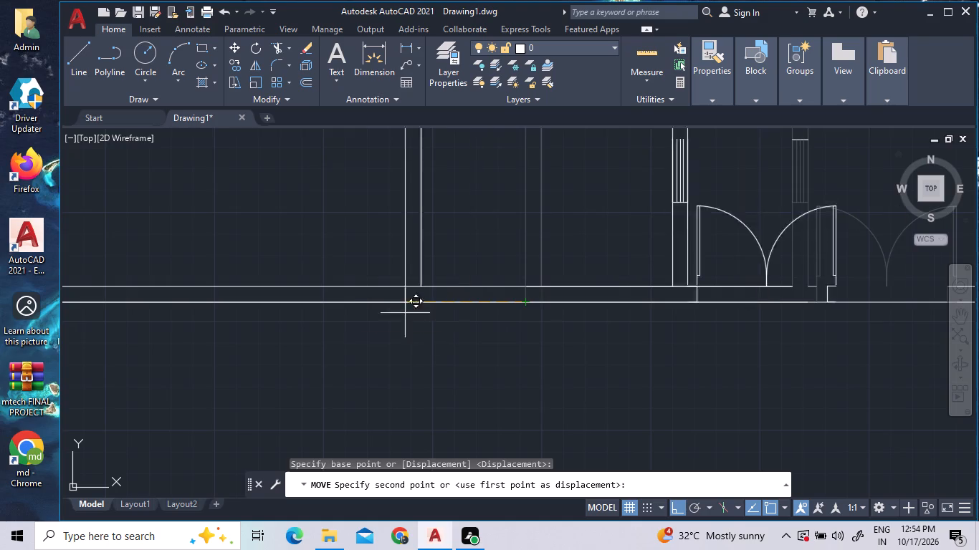
{"action": "scroll", "coordinate": [355, 366], "scroll_direction": "down", "scroll_amount": 3}
{"action": "scroll", "coordinate": [227, 322], "scroll_direction": "up", "scroll_amount": 2}
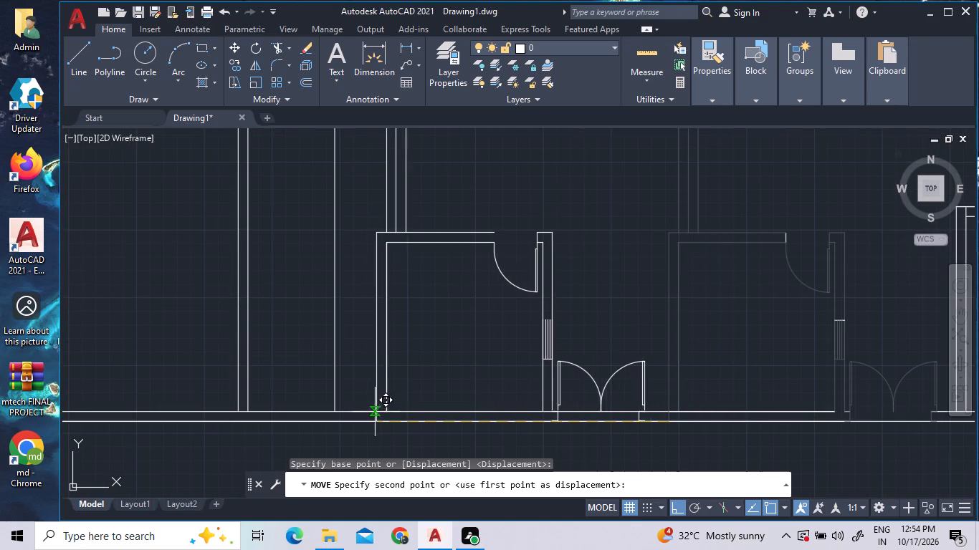
{"action": "scroll", "coordinate": [324, 413], "scroll_direction": "up", "scroll_amount": 4}
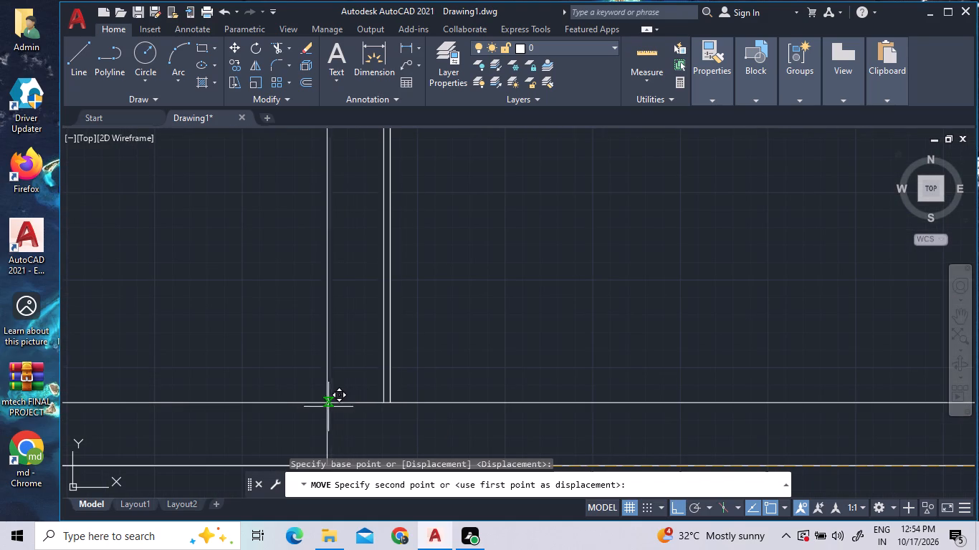
{"action": "scroll", "coordinate": [318, 408], "scroll_direction": "up", "scroll_amount": 3}
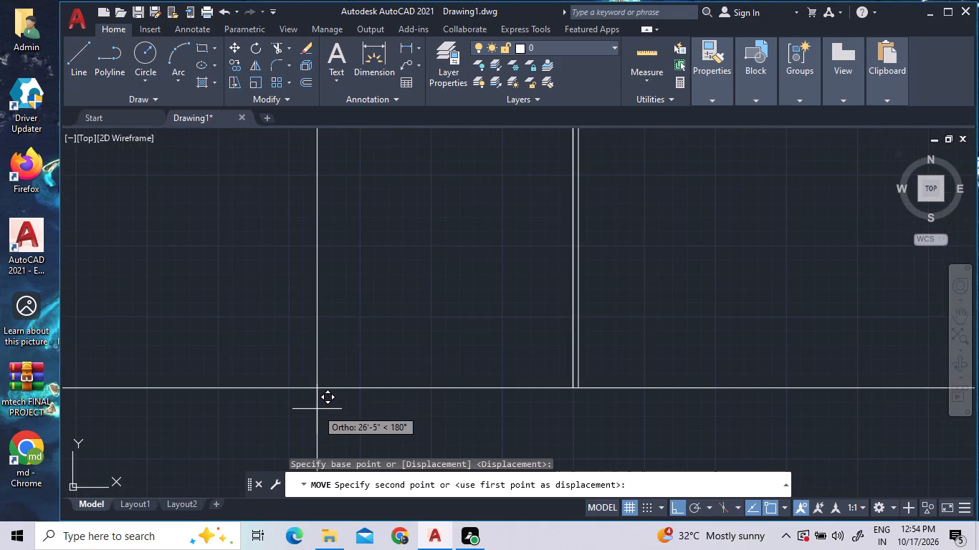
{"action": "scroll", "coordinate": [317, 409], "scroll_direction": "up", "scroll_amount": 2}
{"action": "scroll", "coordinate": [317, 412], "scroll_direction": "down", "scroll_amount": 2}
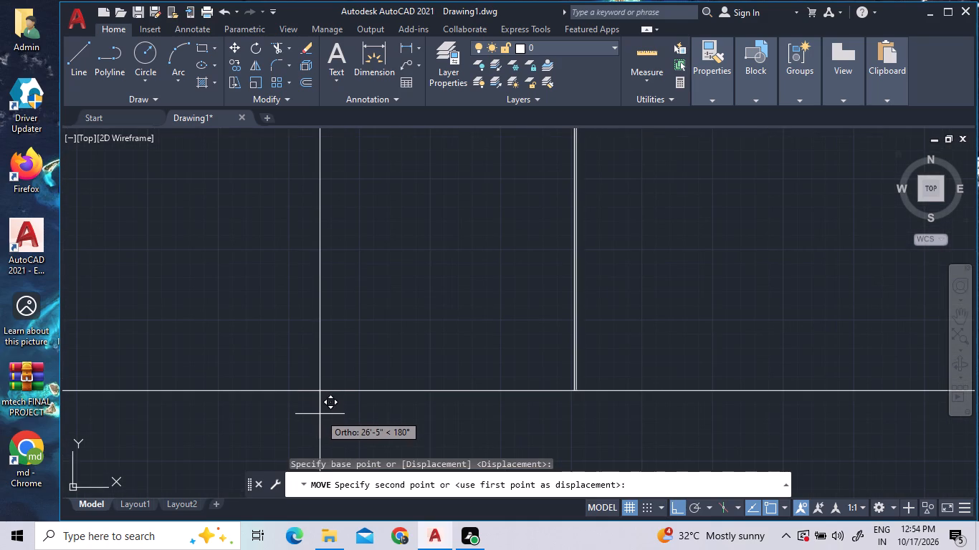
{"action": "scroll", "coordinate": [321, 415], "scroll_direction": "up", "scroll_amount": 2}
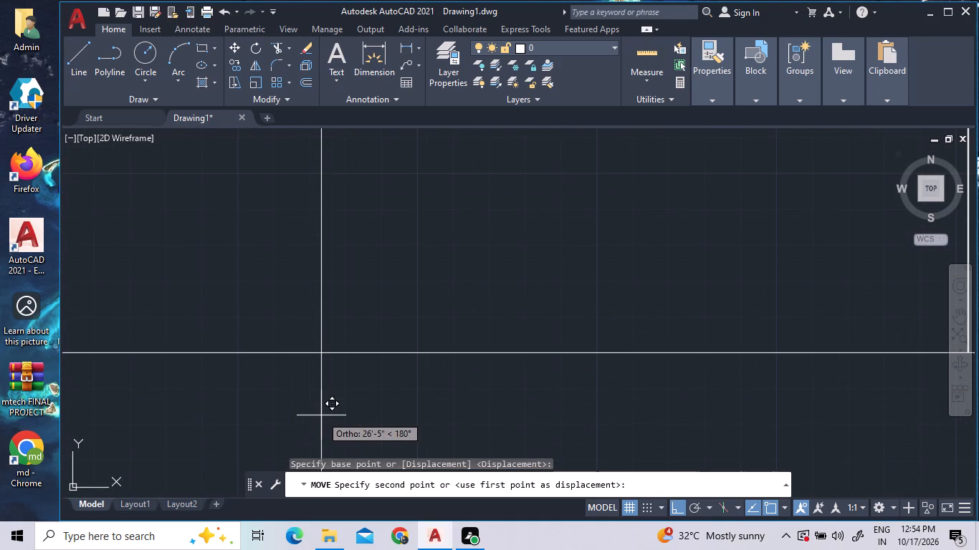
{"action": "scroll", "coordinate": [321, 415], "scroll_direction": "down", "scroll_amount": 1}
{"action": "middle_click_drag", "start_coordinate": [321, 415], "coordinate": [144, 377]}
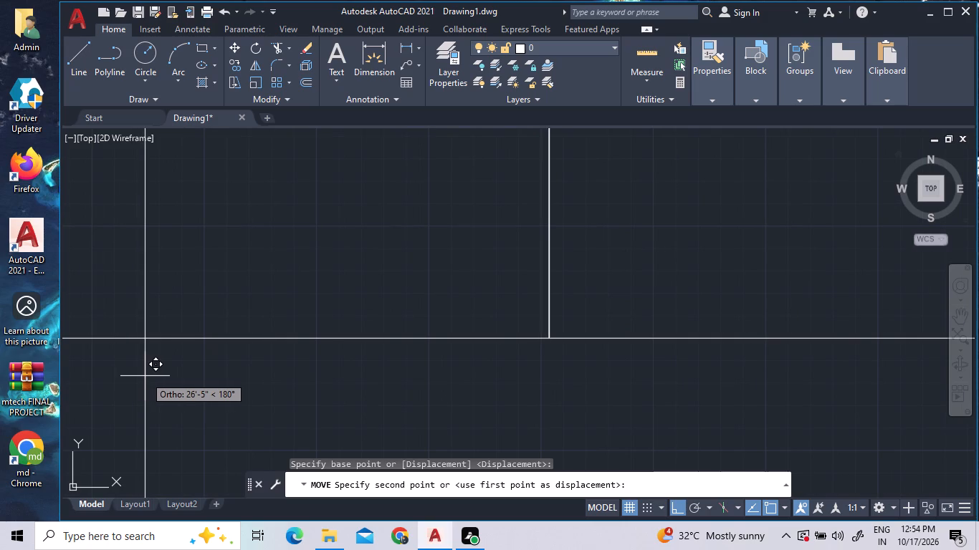
{"action": "scroll", "coordinate": [145, 376], "scroll_direction": "up", "scroll_amount": 2}
{"action": "scroll", "coordinate": [145, 377], "scroll_direction": "down", "scroll_amount": 1}
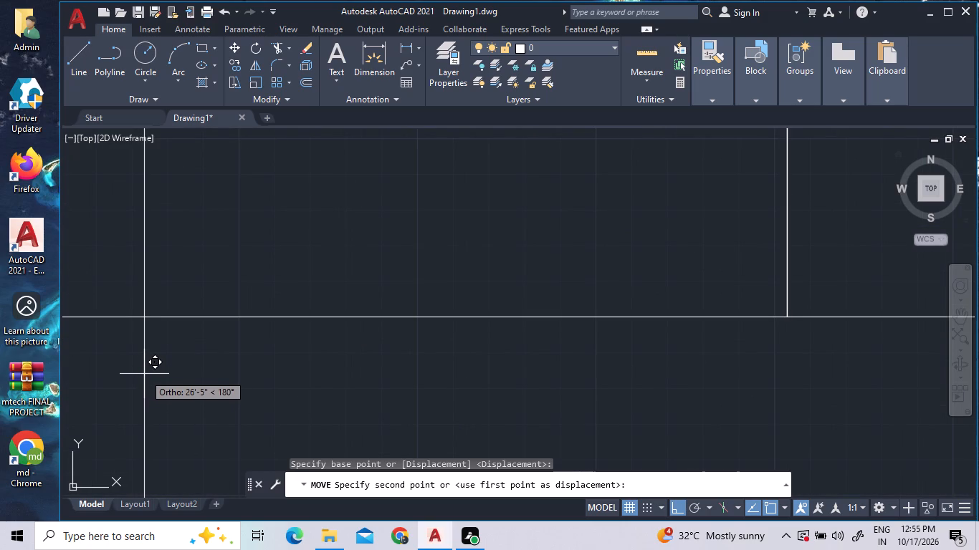
{"action": "left_click", "coordinate": [144, 374]}
{"action": "scroll", "coordinate": [133, 411], "scroll_direction": "down", "scroll_amount": 6}
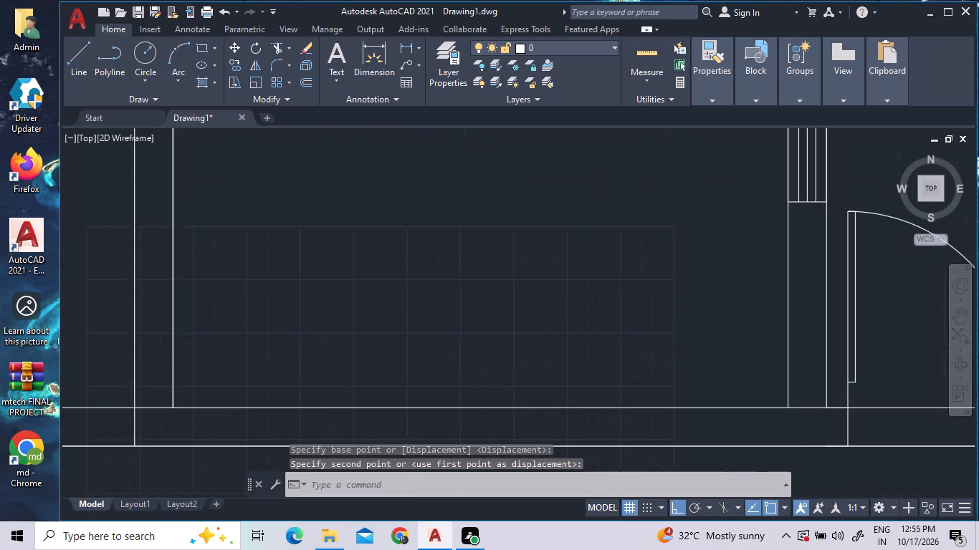
Delete the three stray short line segments left at the old entrance and small-room location east of the double door.
{"action": "scroll", "coordinate": [140, 408], "scroll_direction": "down", "scroll_amount": 3}
{"action": "scroll", "coordinate": [424, 330], "scroll_direction": "down", "scroll_amount": 2}
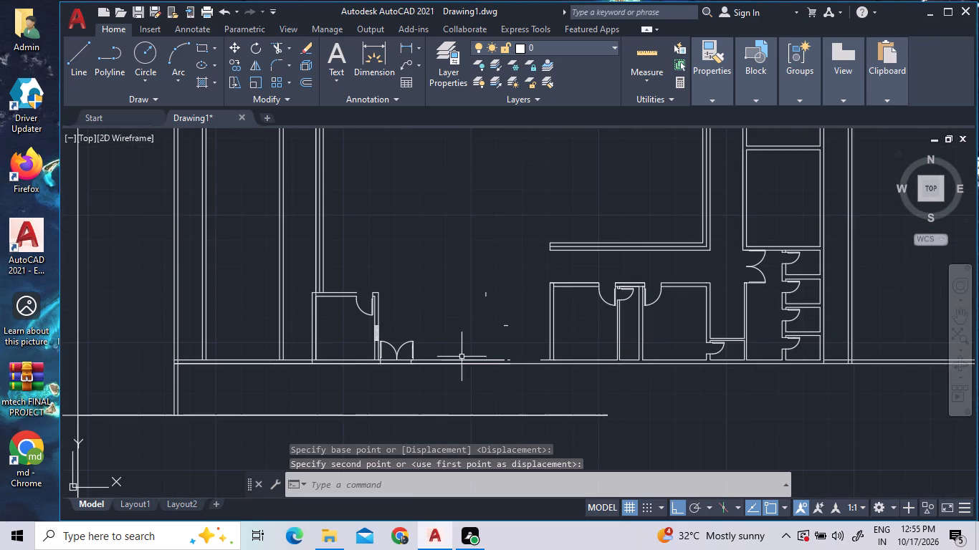
{"action": "scroll", "coordinate": [353, 303], "scroll_direction": "up", "scroll_amount": 2}
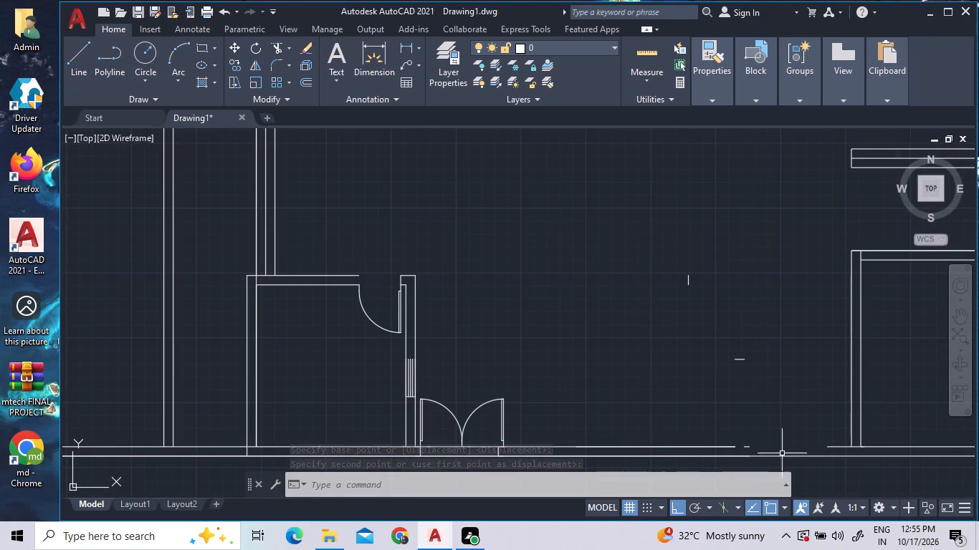
{"action": "left_click", "coordinate": [745, 447]}
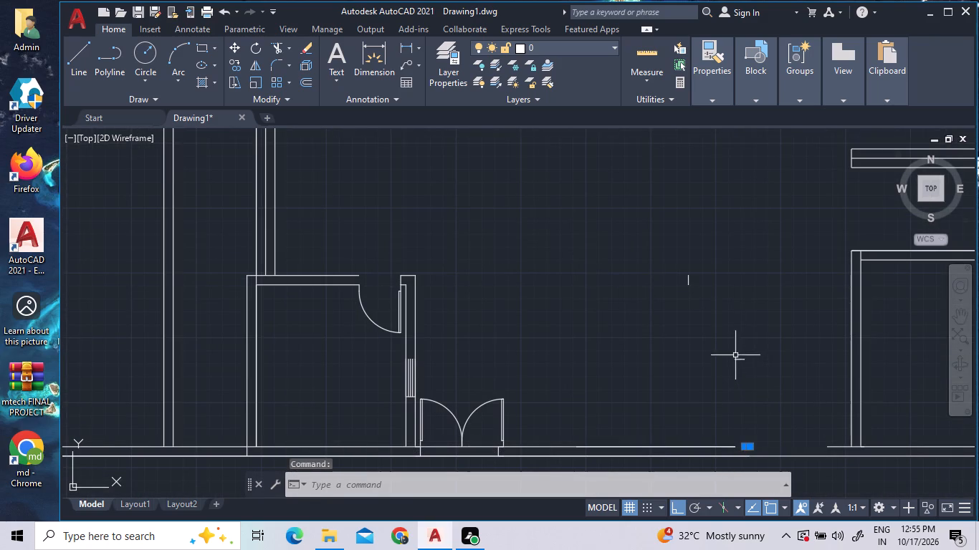
{"action": "left_click", "coordinate": [735, 354]}
{"action": "left_click", "coordinate": [665, 266]}
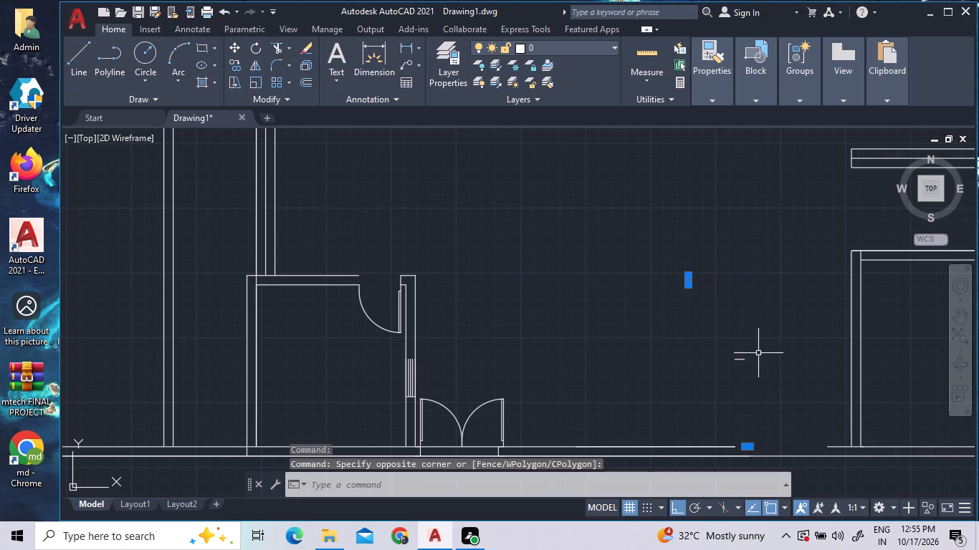
{"action": "left_click", "coordinate": [765, 378]}
{"action": "double_click", "coordinate": [691, 323]}
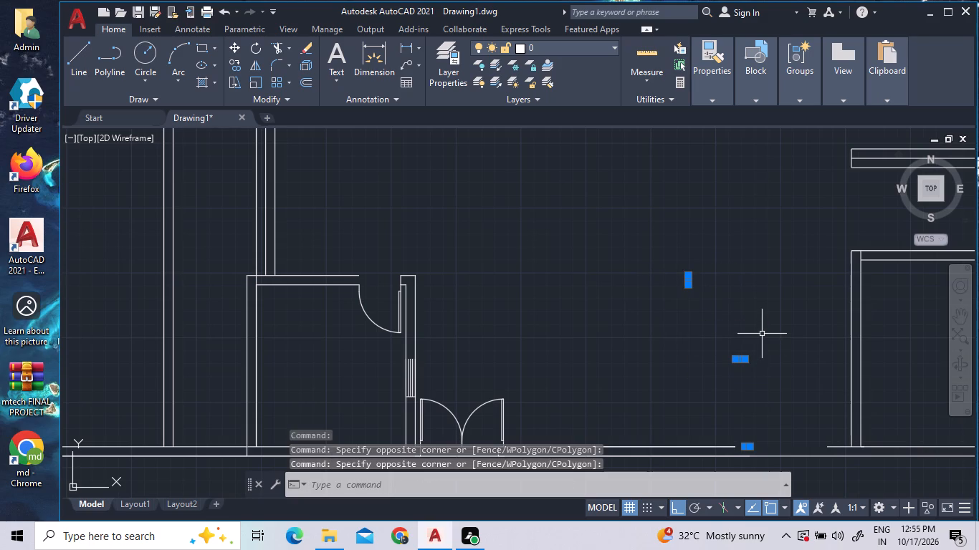
{"action": "key", "text": "Delete"}
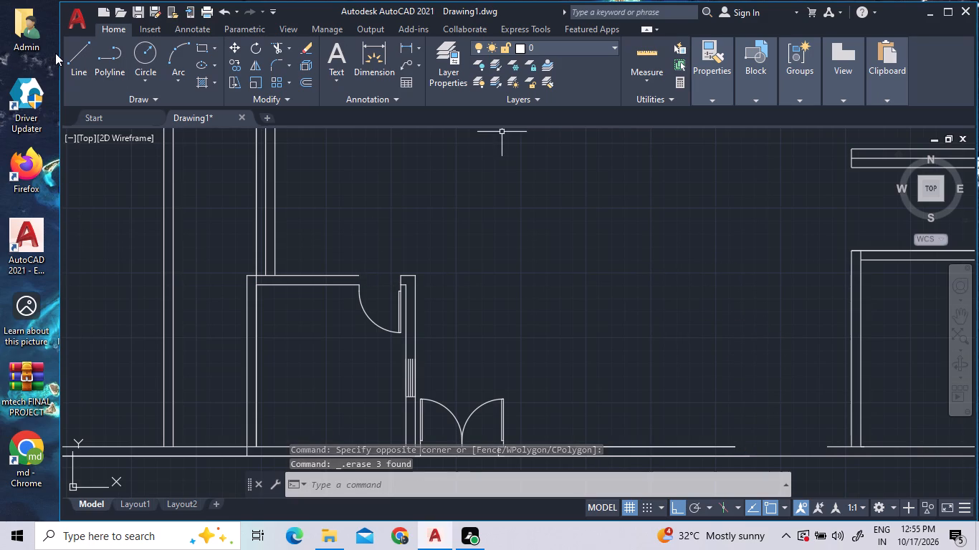
Maximize the drawing window and dismiss the pop-up asking about closing the app.
{"action": "double_click", "coordinate": [951, 16]}
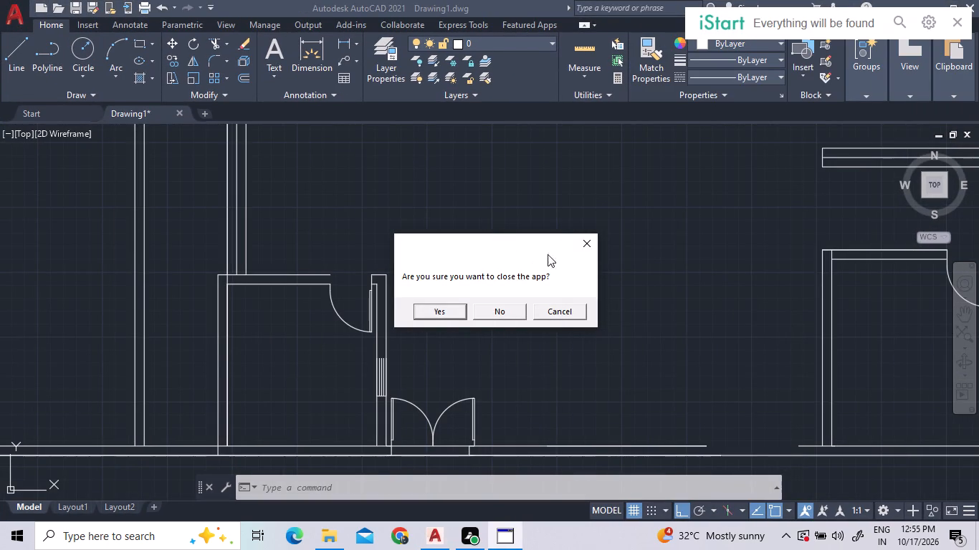
{"action": "left_click", "coordinate": [593, 249]}
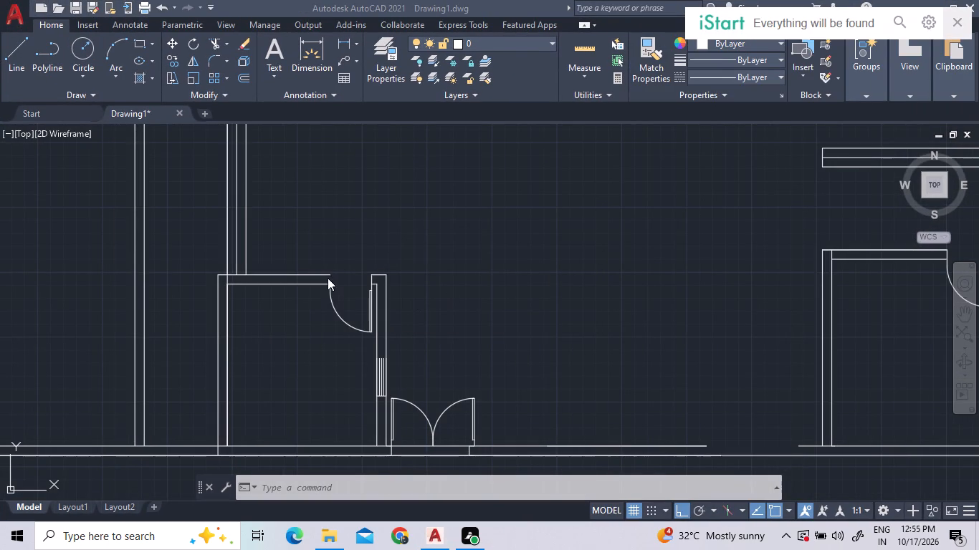
Draw a line closing the north wall's end at the west jamb of the small room's door opening.
{"action": "left_click", "coordinate": [20, 49]}
{"action": "scroll", "coordinate": [329, 274], "scroll_direction": "up", "scroll_amount": 3}
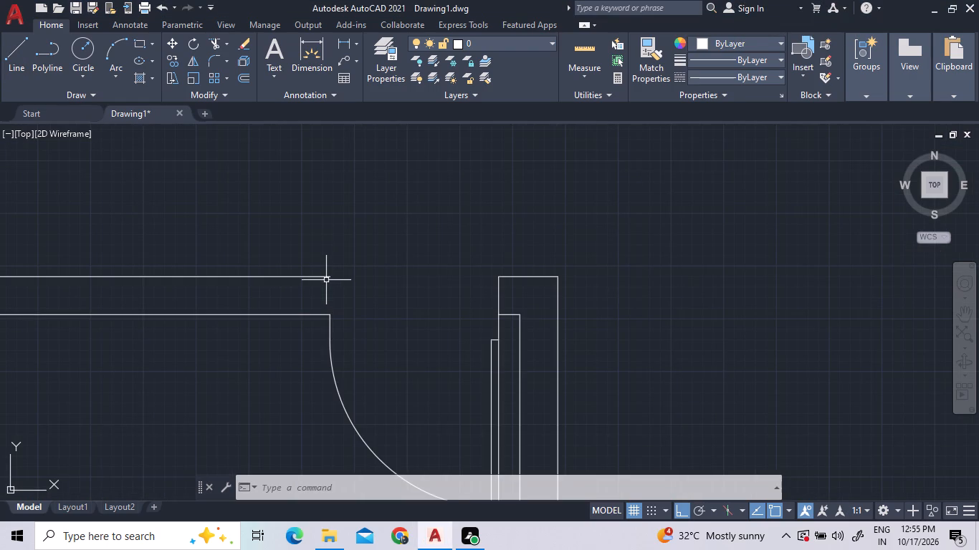
{"action": "left_click", "coordinate": [13, 67]}
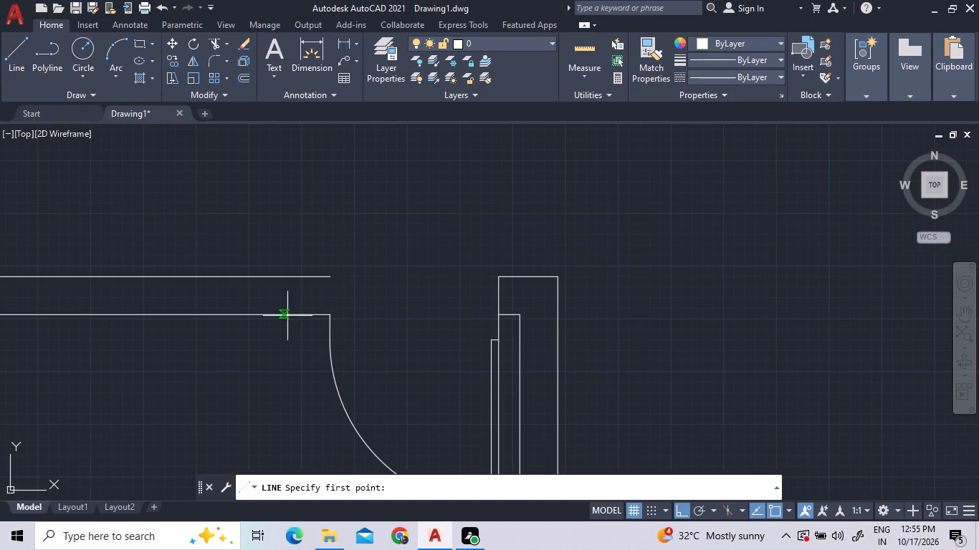
{"action": "left_click", "coordinate": [330, 314]}
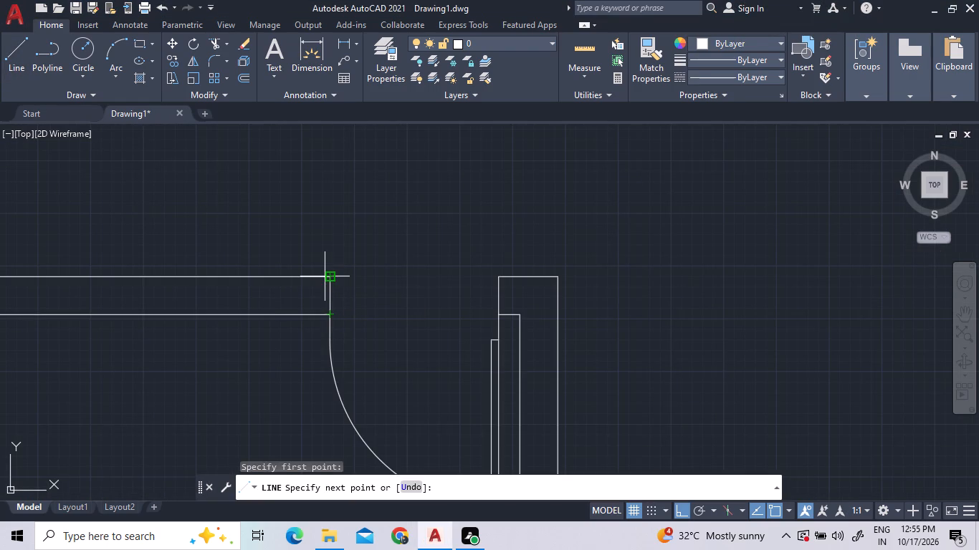
{"action": "left_click", "coordinate": [325, 276]}
{"action": "scroll", "coordinate": [418, 262], "scroll_direction": "down", "scroll_amount": 1}
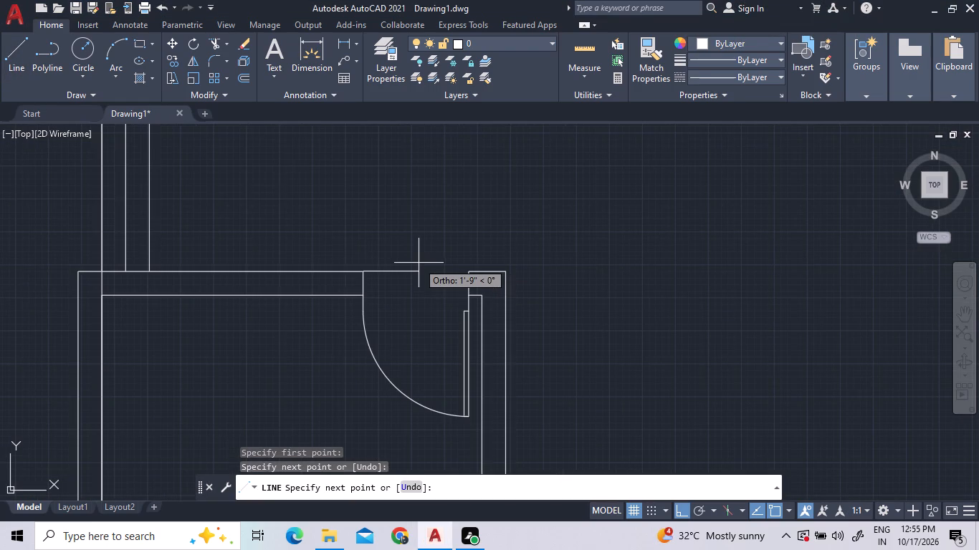
{"action": "scroll", "coordinate": [380, 338], "scroll_direction": "down", "scroll_amount": 4}
{"action": "scroll", "coordinate": [383, 375], "scroll_direction": "up", "scroll_amount": 3}
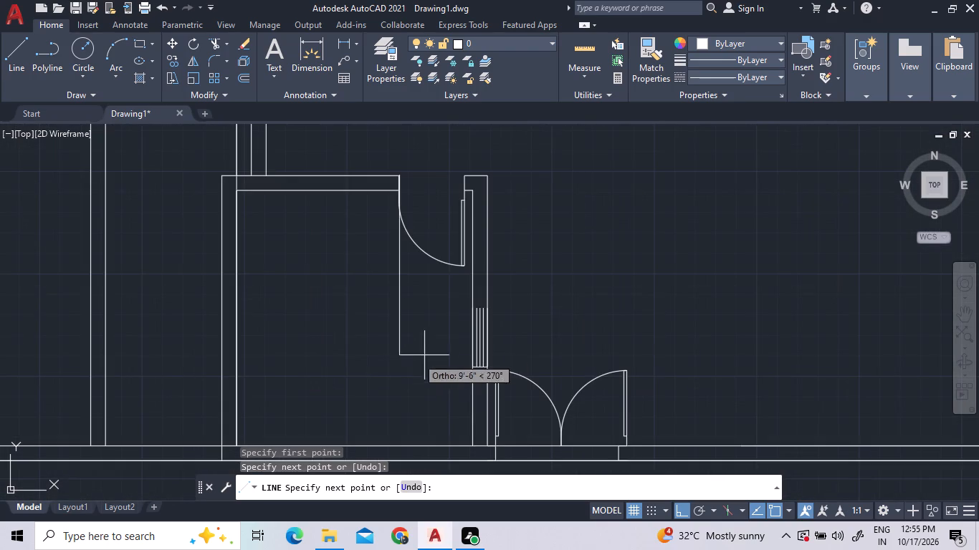
{"action": "scroll", "coordinate": [451, 328], "scroll_direction": "up", "scroll_amount": 3}
{"action": "right_click", "coordinate": [444, 300]}
{"action": "left_click", "coordinate": [454, 307]}
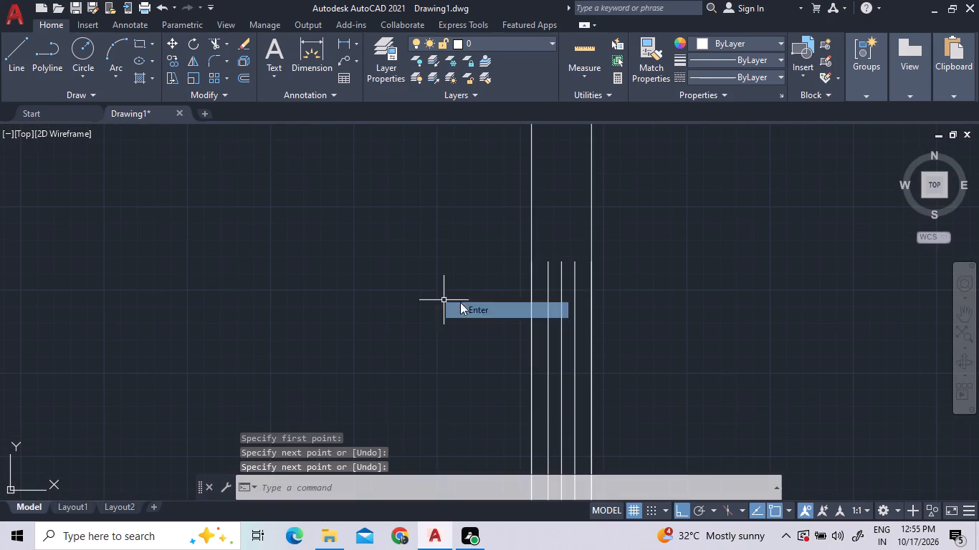
Draw a line across the small room's east wall at the north end of its window.
{"action": "left_click", "coordinate": [14, 53]}
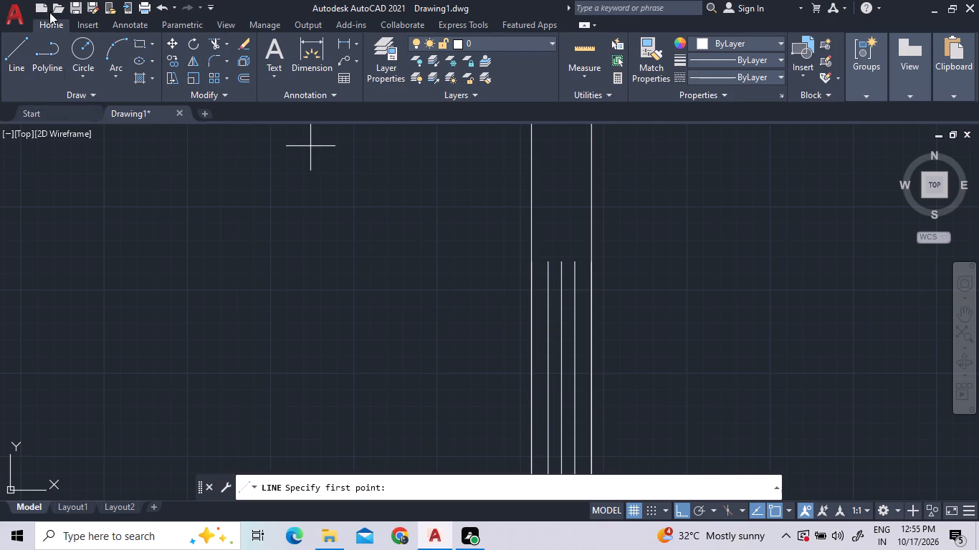
{"action": "left_click", "coordinate": [15, 52]}
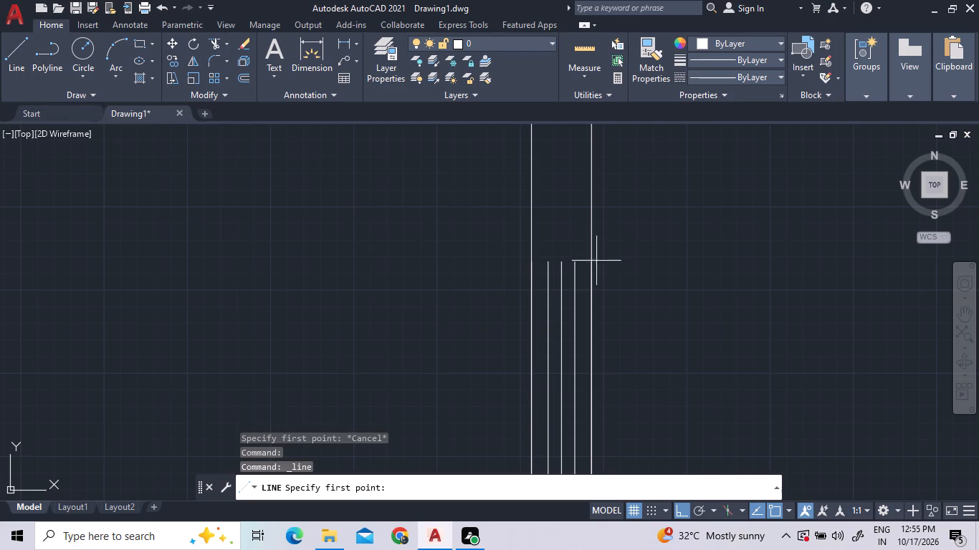
{"action": "double_click", "coordinate": [591, 265]}
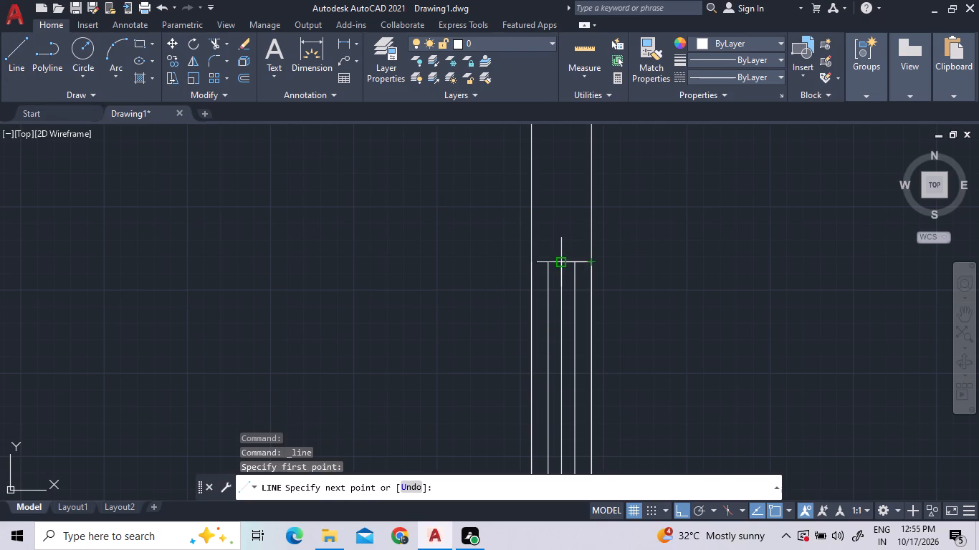
{"action": "scroll", "coordinate": [535, 259], "scroll_direction": "up", "scroll_amount": 4}
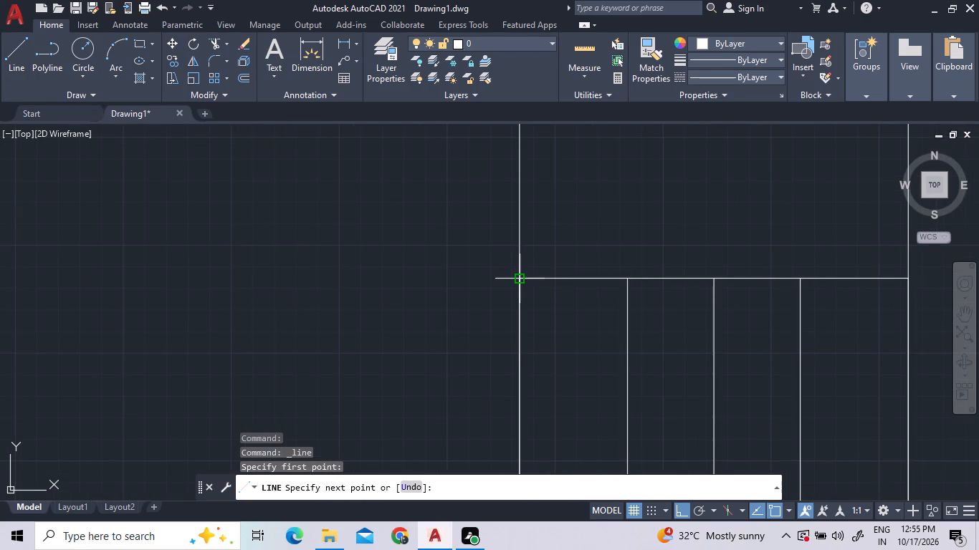
{"action": "left_click", "coordinate": [522, 279]}
{"action": "right_click", "coordinate": [565, 243]}
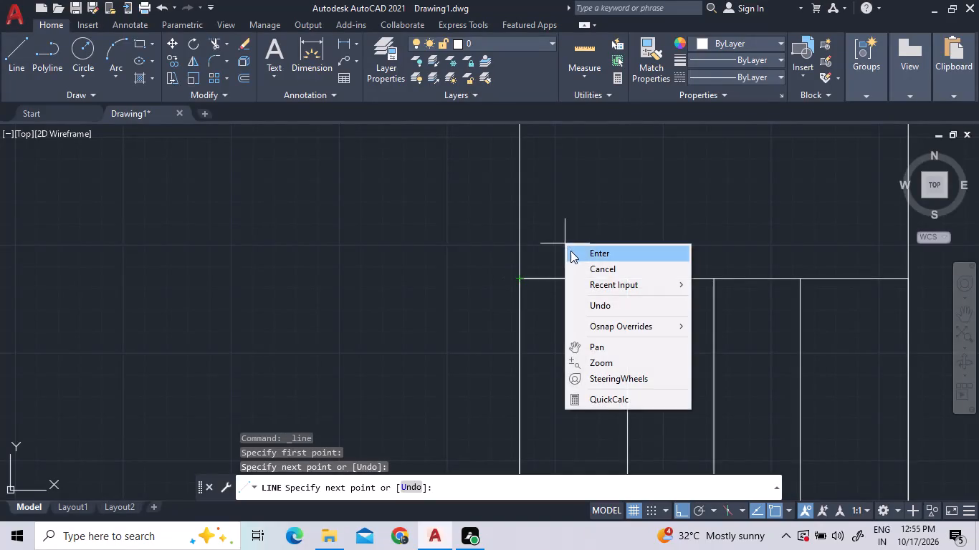
{"action": "left_click", "coordinate": [570, 251]}
Trim the south wall lines across the entrance double door opening and at the junction with the small room's east wall.
{"action": "scroll", "coordinate": [589, 238], "scroll_direction": "down", "scroll_amount": 8}
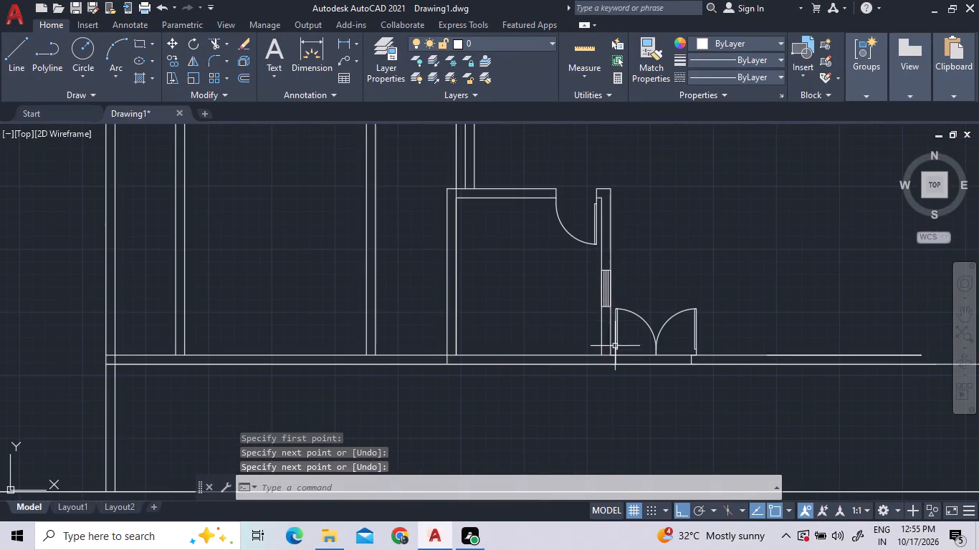
{"action": "scroll", "coordinate": [614, 377], "scroll_direction": "up", "scroll_amount": 3}
{"action": "scroll", "coordinate": [603, 311], "scroll_direction": "down", "scroll_amount": 1}
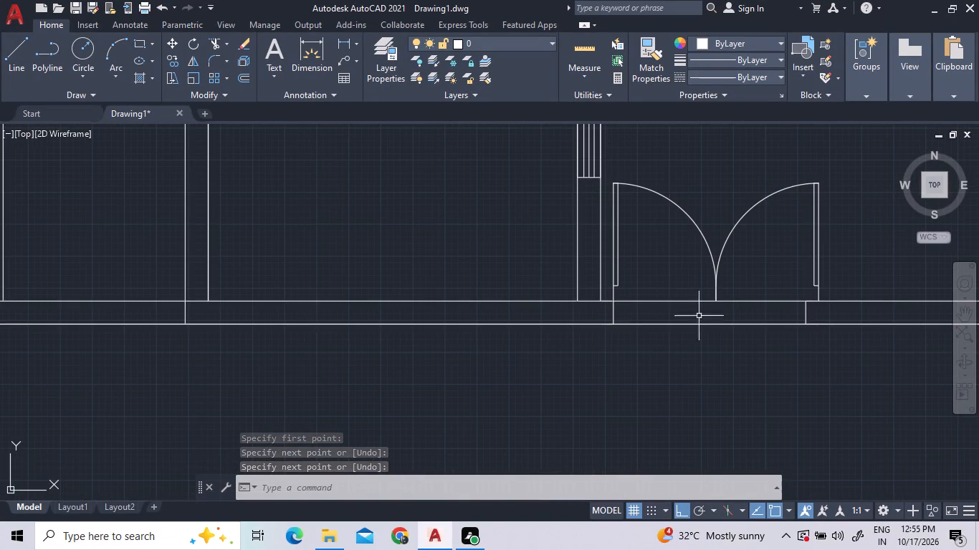
{"action": "scroll", "coordinate": [802, 327], "scroll_direction": "down", "scroll_amount": 4}
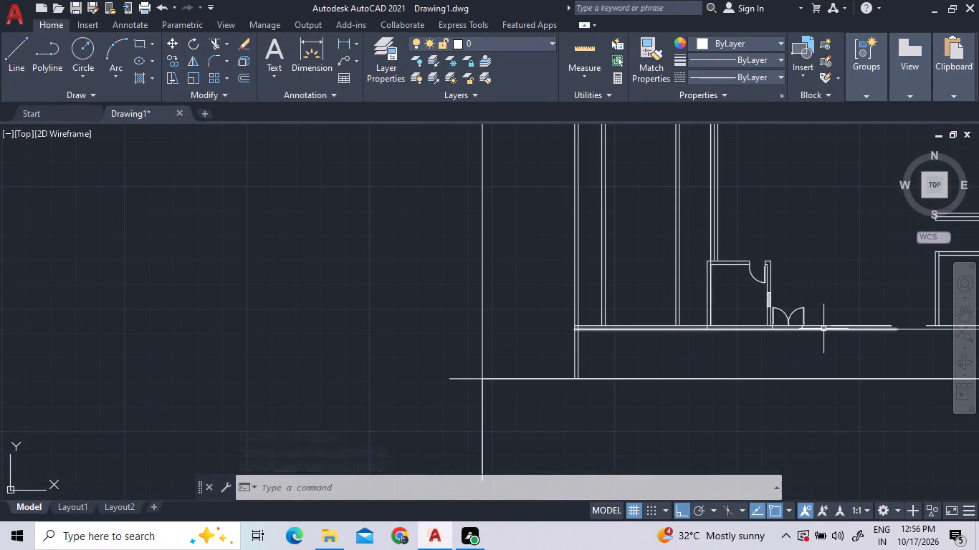
{"action": "scroll", "coordinate": [837, 327], "scroll_direction": "up", "scroll_amount": 4}
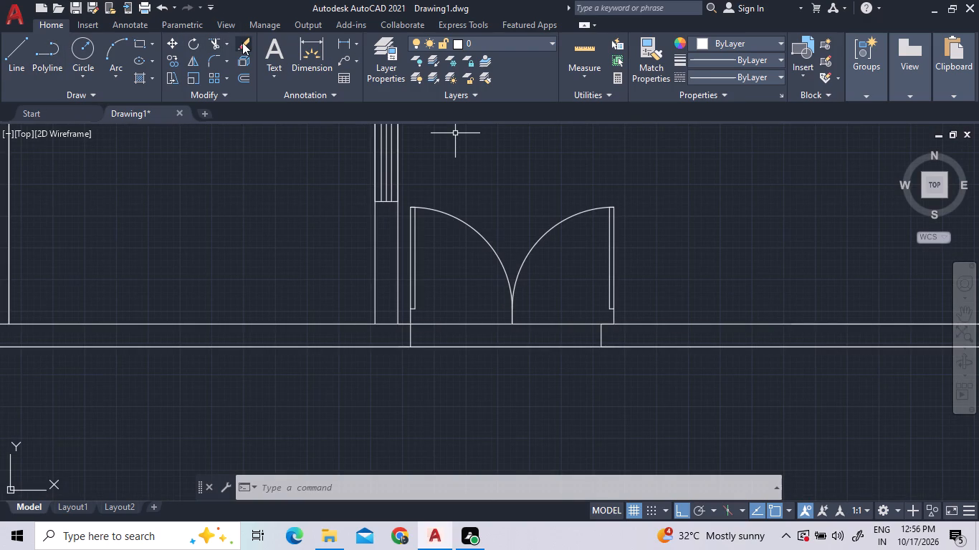
{"action": "double_click", "coordinate": [214, 42]}
{"action": "triple_click", "coordinate": [383, 322]}
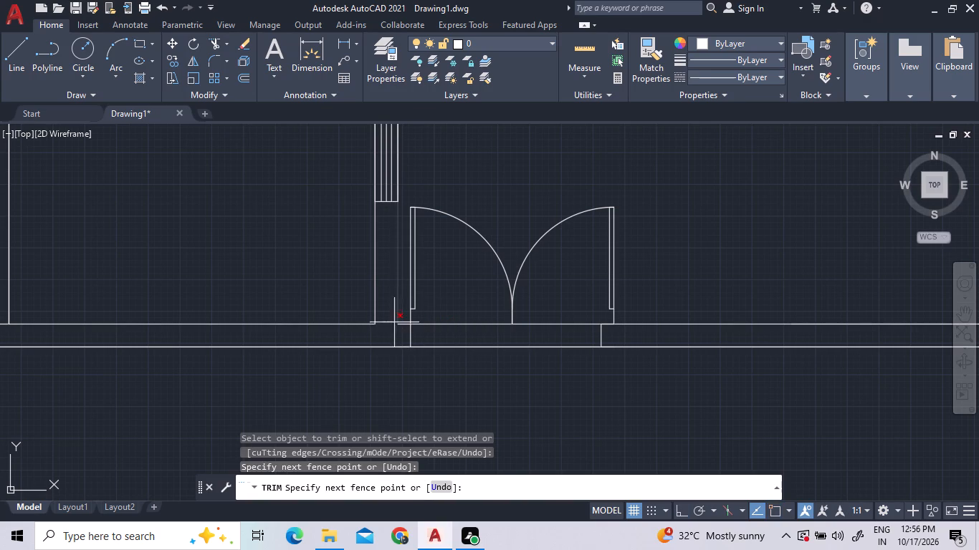
{"action": "left_click", "coordinate": [391, 325]}
{"action": "double_click", "coordinate": [426, 322]}
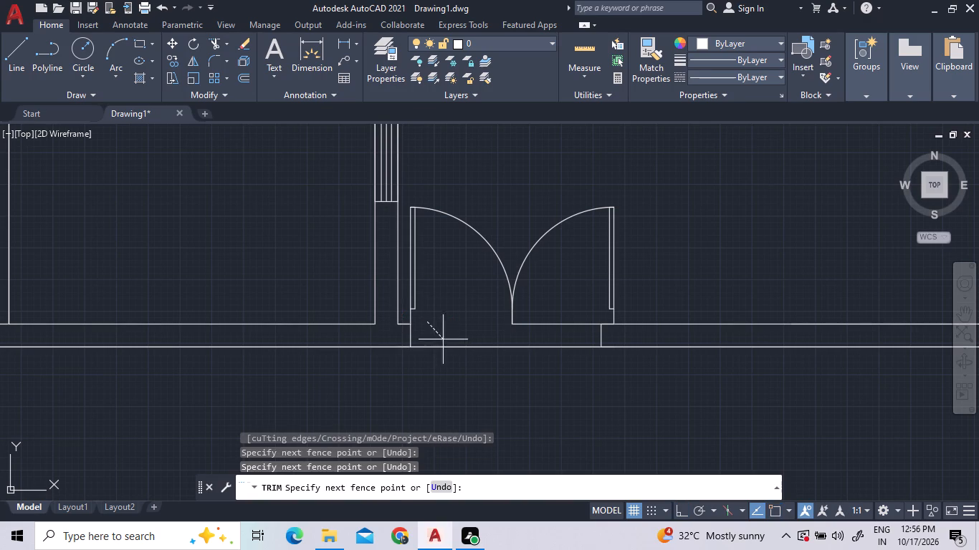
{"action": "double_click", "coordinate": [454, 355]}
{"action": "double_click", "coordinate": [560, 324]}
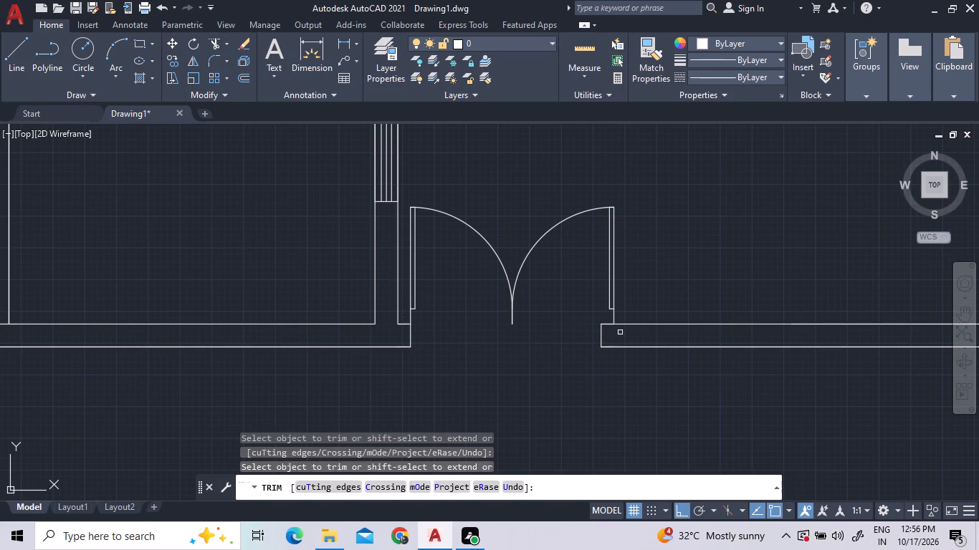
{"action": "scroll", "coordinate": [654, 325], "scroll_direction": "down", "scroll_amount": 3}
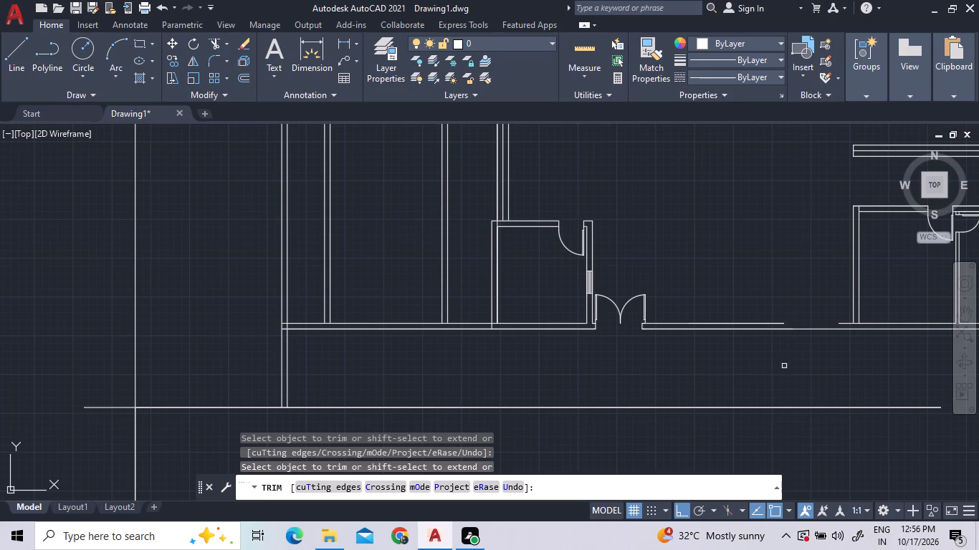
{"action": "right_click", "coordinate": [783, 366]}
{"action": "double_click", "coordinate": [816, 164]}
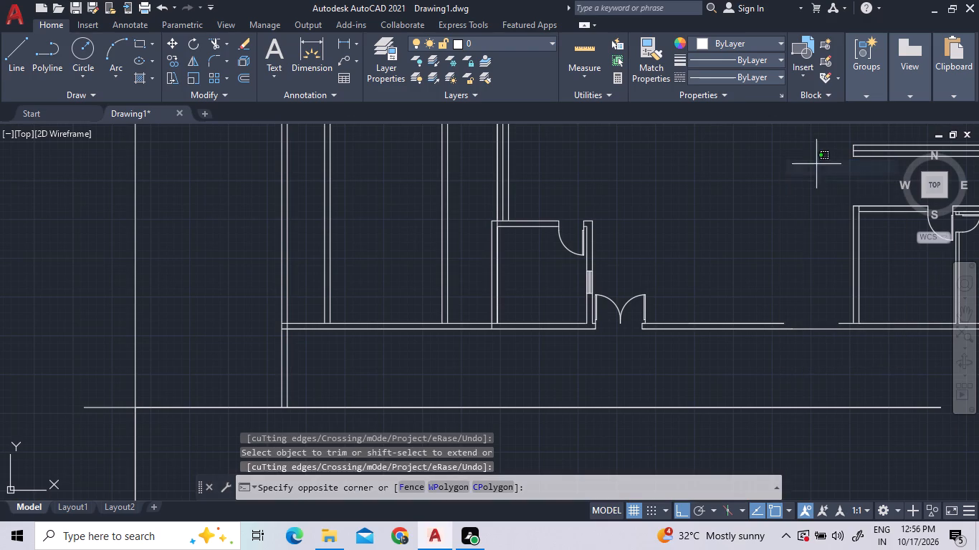
{"action": "left_click", "coordinate": [788, 200]}
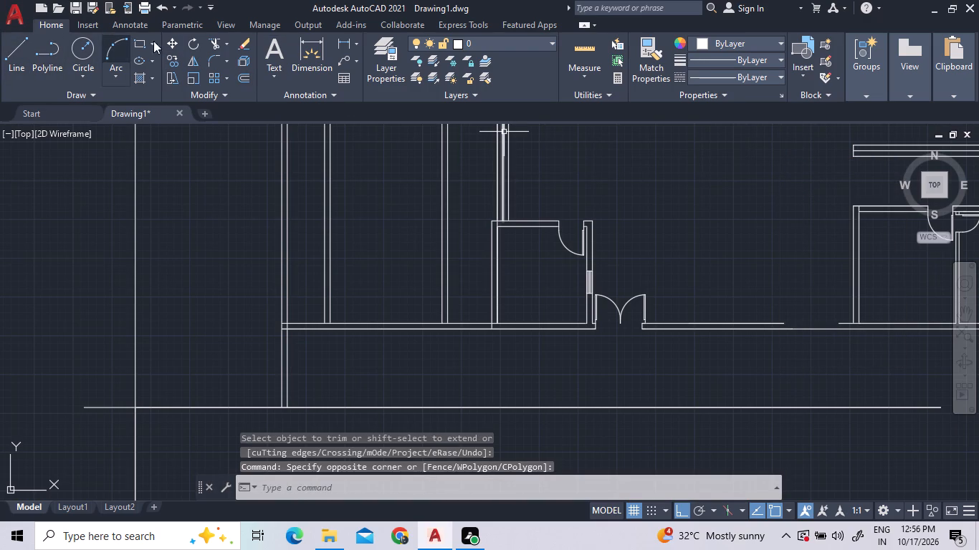
Extend both south wall lines east of the entrance double door to close the gaps in the wall.
{"action": "double_click", "coordinate": [227, 45]}
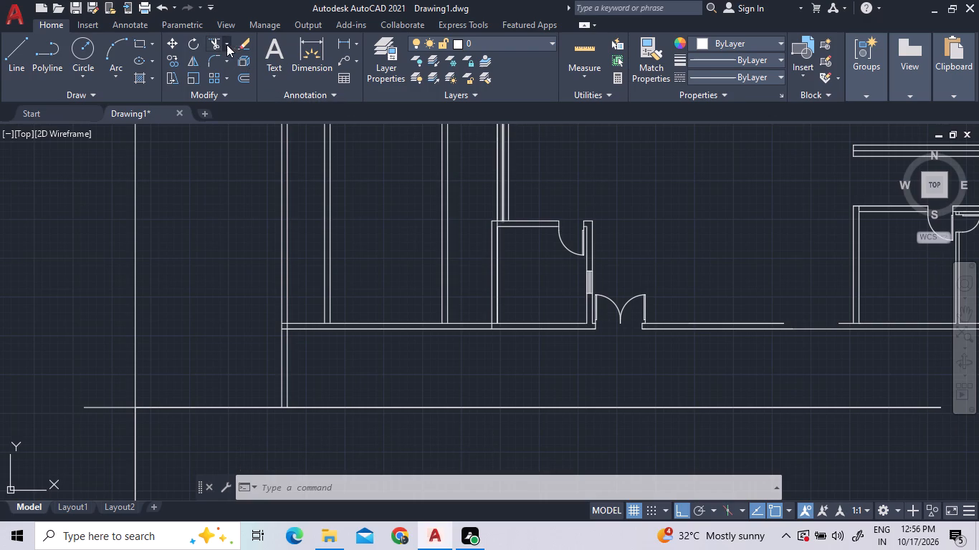
{"action": "double_click", "coordinate": [224, 42]}
{"action": "right_click", "coordinate": [224, 44]}
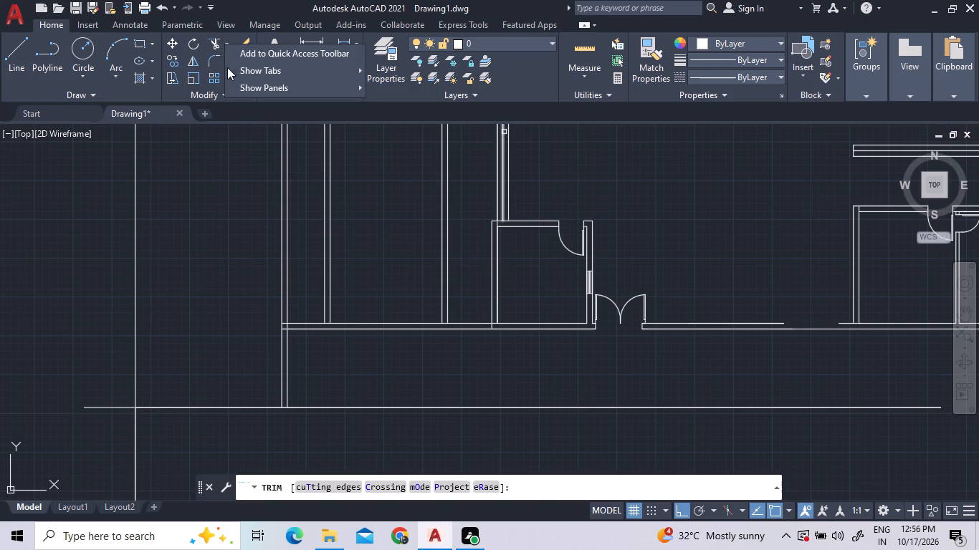
{"action": "left_click", "coordinate": [239, 150]}
{"action": "left_click", "coordinate": [225, 45]}
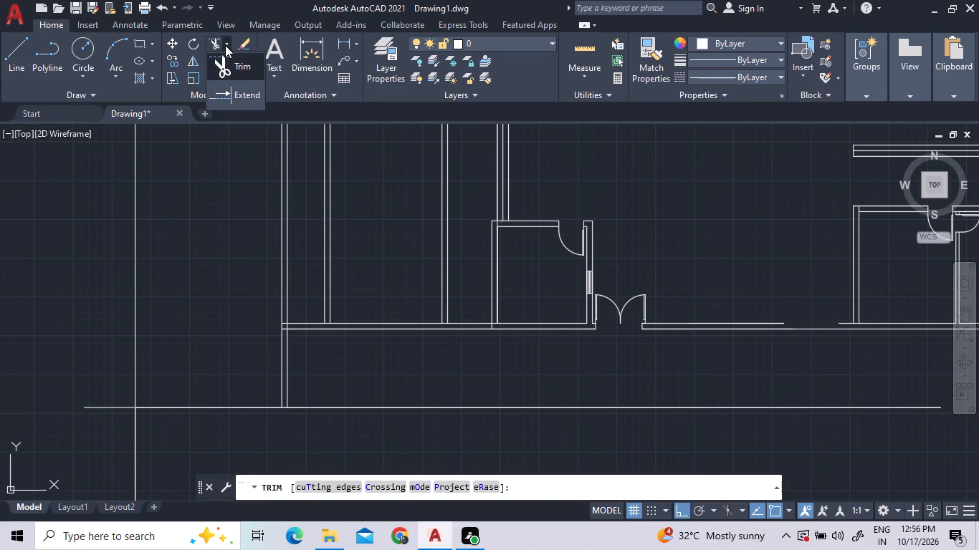
{"action": "left_click", "coordinate": [237, 99]}
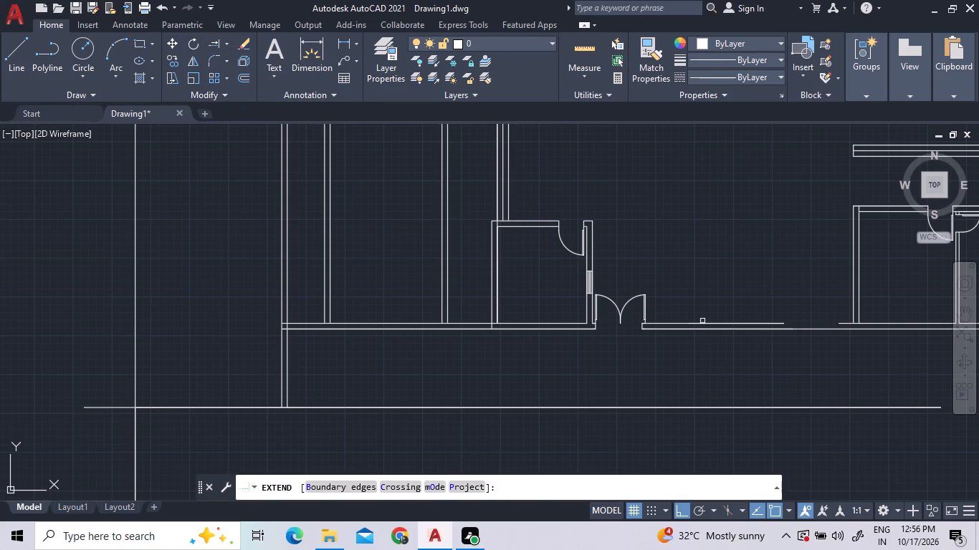
{"action": "left_click", "coordinate": [744, 324]}
{"action": "double_click", "coordinate": [746, 329]}
{"action": "right_click", "coordinate": [746, 329]}
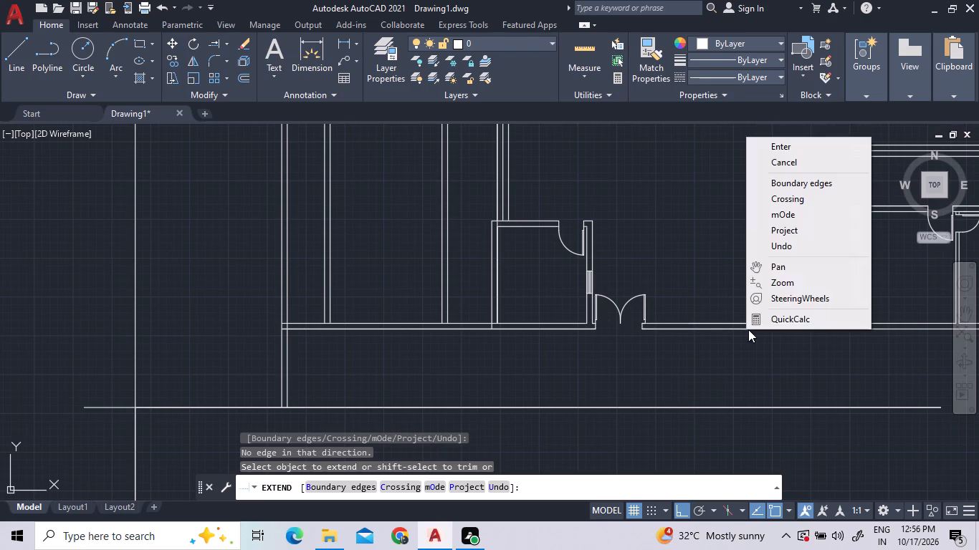
{"action": "left_click", "coordinate": [795, 144]}
Measure the hall's interior length, depth and adjoining wall distances in both the original and revised floor plans with quick measure.
{"action": "scroll", "coordinate": [788, 279], "scroll_direction": "down", "scroll_amount": 5}
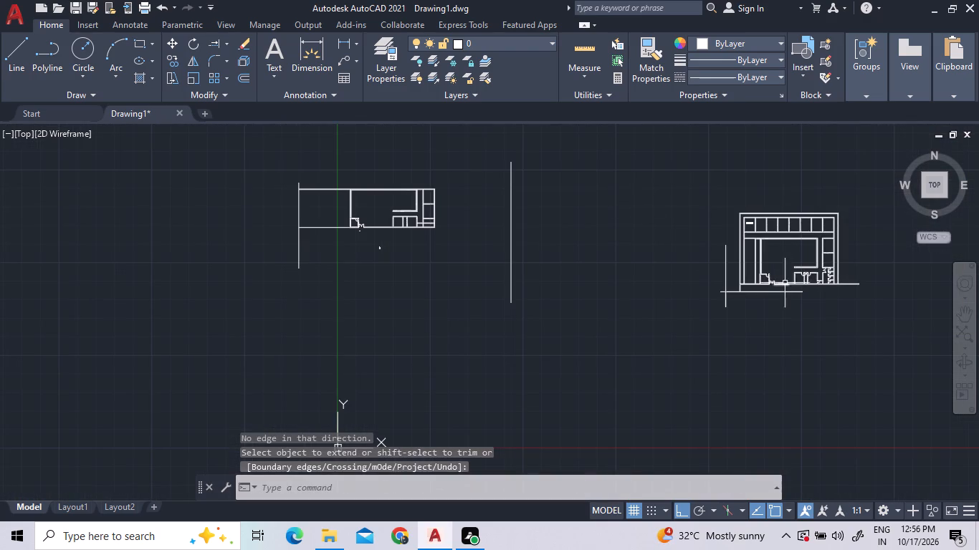
{"action": "scroll", "coordinate": [368, 216], "scroll_direction": "up", "scroll_amount": 2}
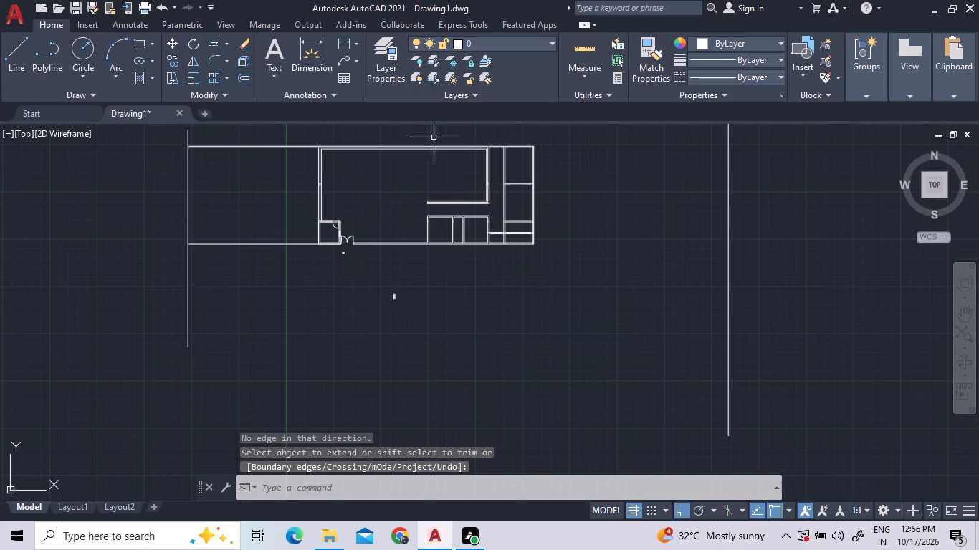
{"action": "scroll", "coordinate": [411, 211], "scroll_direction": "down", "scroll_amount": 2}
{"action": "scroll", "coordinate": [399, 165], "scroll_direction": "up", "scroll_amount": 4}
{"action": "scroll", "coordinate": [409, 222], "scroll_direction": "down", "scroll_amount": 1}
{"action": "scroll", "coordinate": [464, 345], "scroll_direction": "up", "scroll_amount": 1}
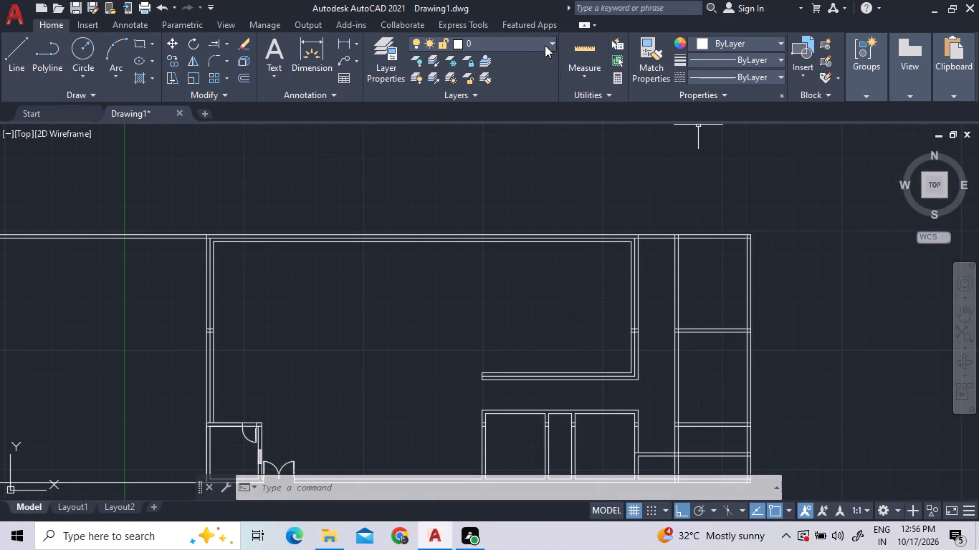
{"action": "left_click", "coordinate": [576, 50]}
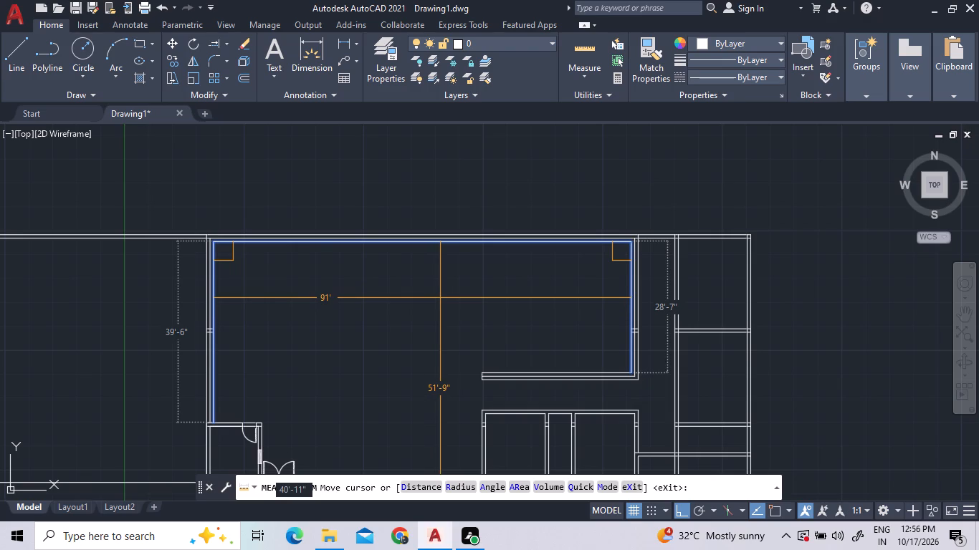
{"action": "scroll", "coordinate": [527, 314], "scroll_direction": "down", "scroll_amount": 3}
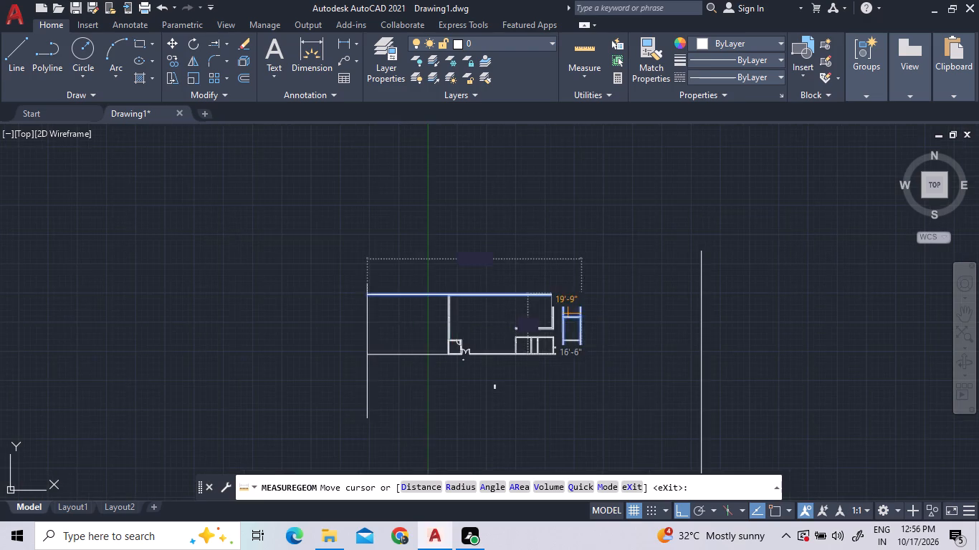
{"action": "scroll", "coordinate": [556, 304], "scroll_direction": "down", "scroll_amount": 2}
{"action": "scroll", "coordinate": [534, 321], "scroll_direction": "up", "scroll_amount": 2}
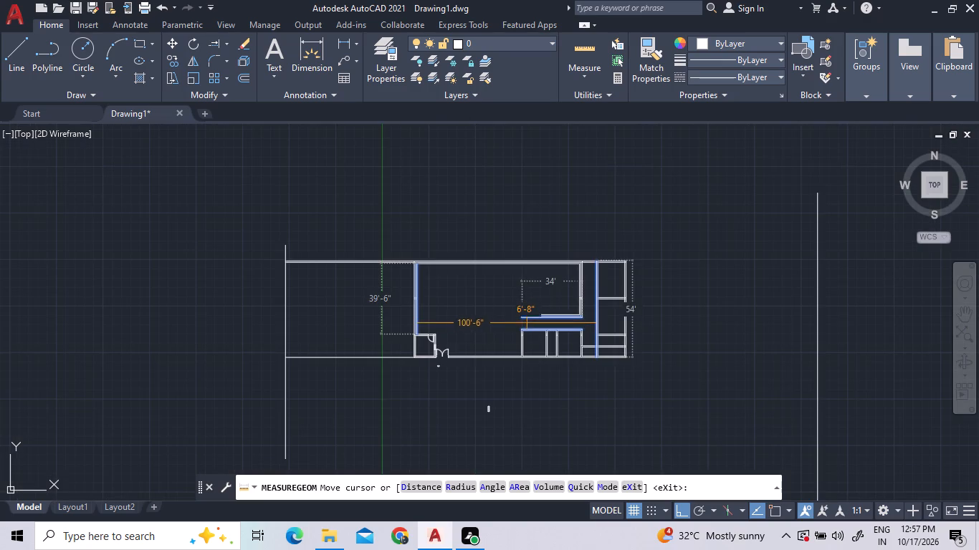
{"action": "scroll", "coordinate": [525, 311], "scroll_direction": "down", "scroll_amount": 4}
{"action": "scroll", "coordinate": [801, 347], "scroll_direction": "up", "scroll_amount": 3}
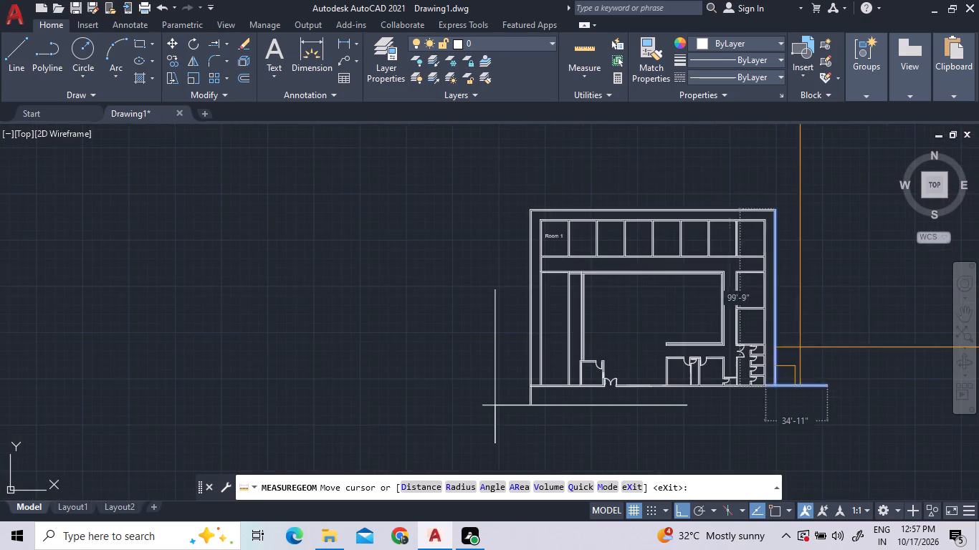
{"action": "scroll", "coordinate": [644, 346], "scroll_direction": "up", "scroll_amount": 2}
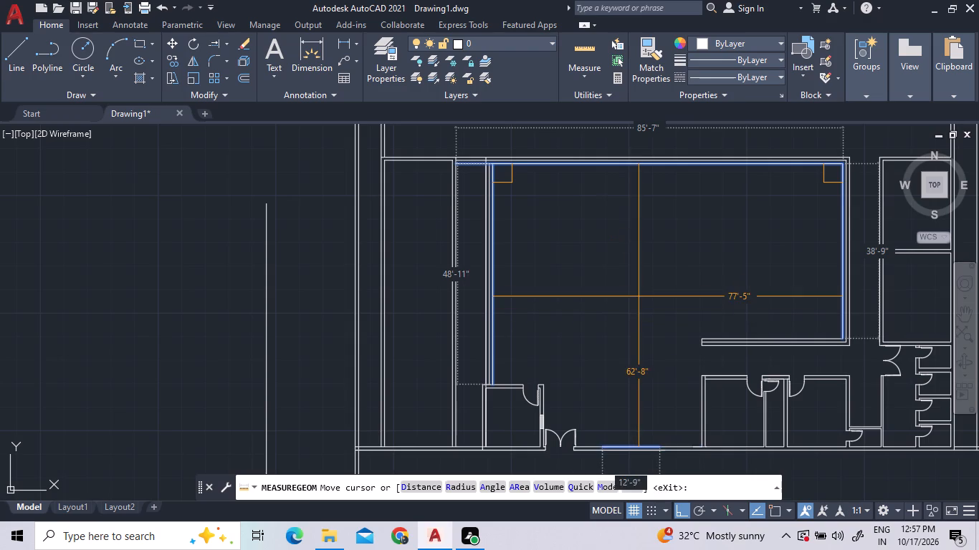
{"action": "scroll", "coordinate": [637, 299], "scroll_direction": "down", "scroll_amount": 3}
{"action": "scroll", "coordinate": [432, 361], "scroll_direction": "down", "scroll_amount": 3}
{"action": "scroll", "coordinate": [251, 313], "scroll_direction": "up", "scroll_amount": 3}
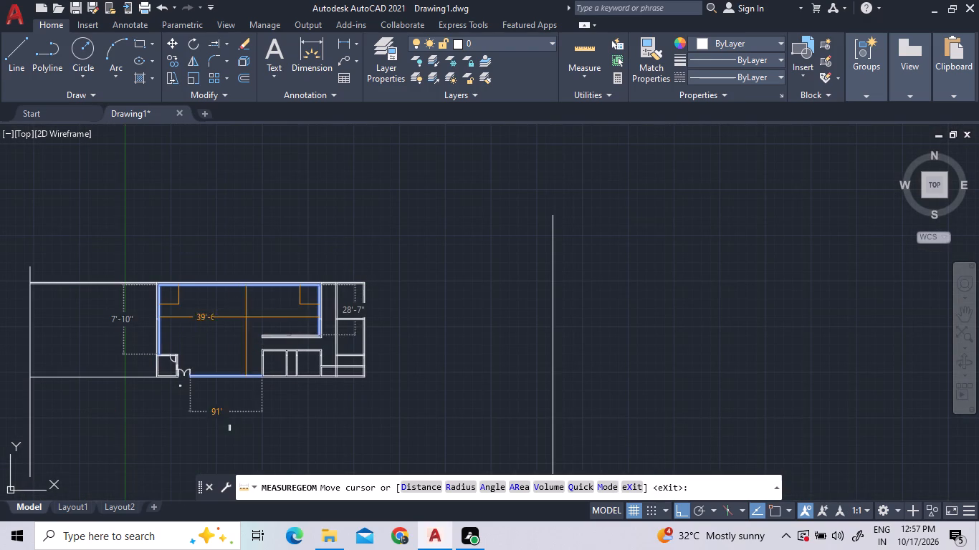
{"action": "scroll", "coordinate": [282, 297], "scroll_direction": "down", "scroll_amount": 3}
{"action": "scroll", "coordinate": [669, 364], "scroll_direction": "up", "scroll_amount": 3}
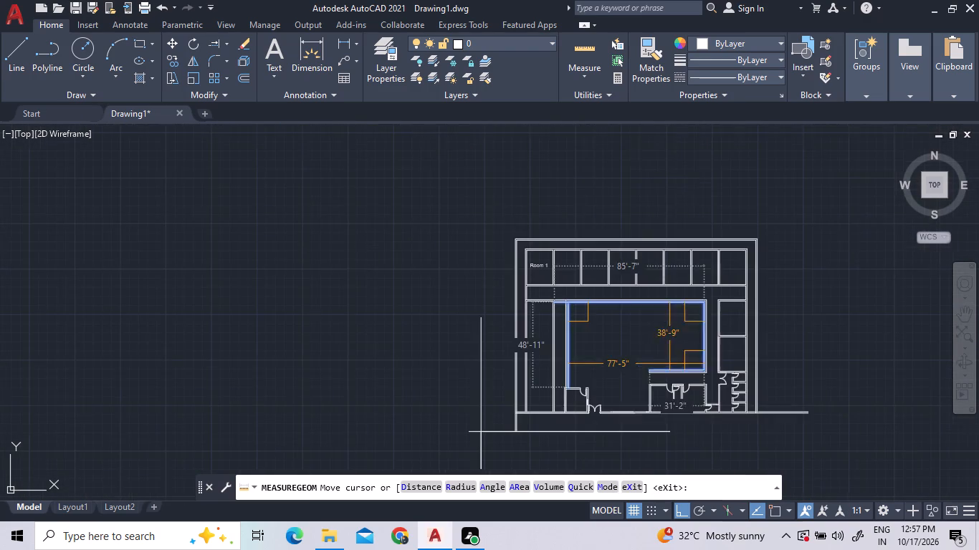
{"action": "scroll", "coordinate": [619, 377], "scroll_direction": "up", "scroll_amount": 1}
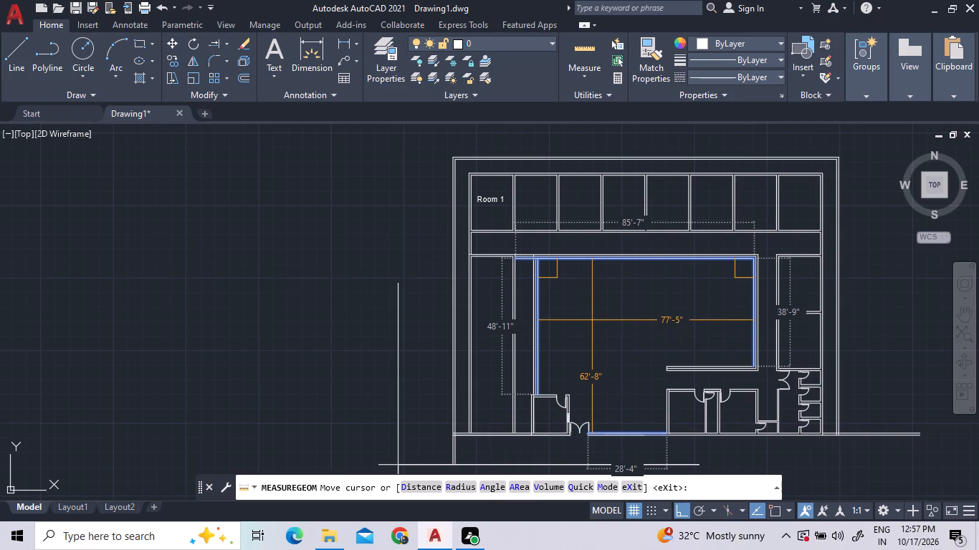
{"action": "scroll", "coordinate": [601, 309], "scroll_direction": "down", "scroll_amount": 1}
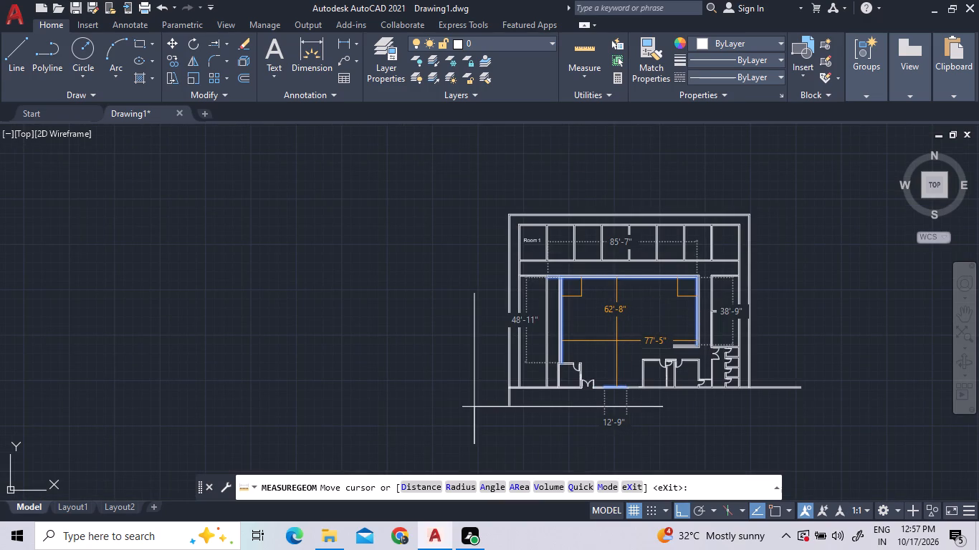
{"action": "scroll", "coordinate": [621, 343], "scroll_direction": "down", "scroll_amount": 1}
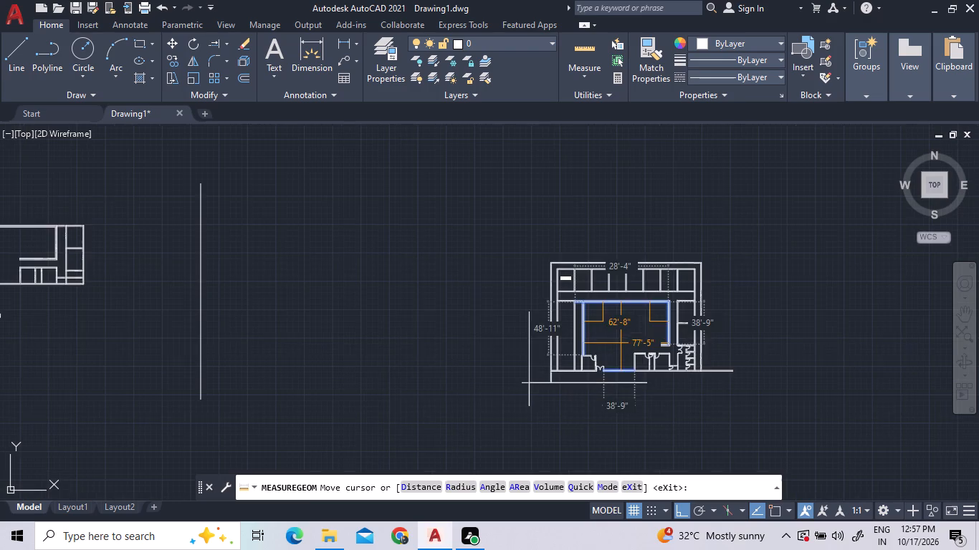
{"action": "scroll", "coordinate": [613, 360], "scroll_direction": "up", "scroll_amount": 2}
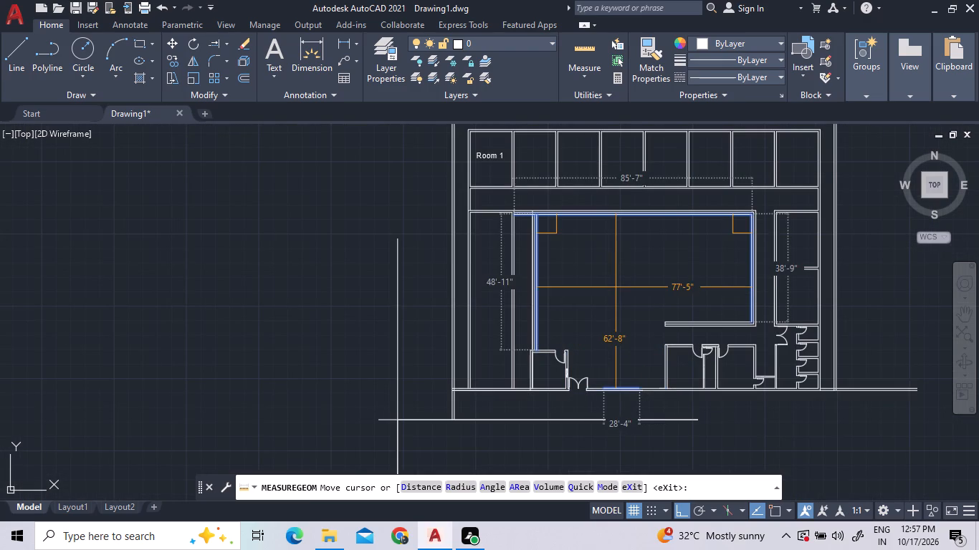
{"action": "scroll", "coordinate": [616, 287], "scroll_direction": "up", "scroll_amount": 2}
{"action": "scroll", "coordinate": [616, 287], "scroll_direction": "down", "scroll_amount": 2}
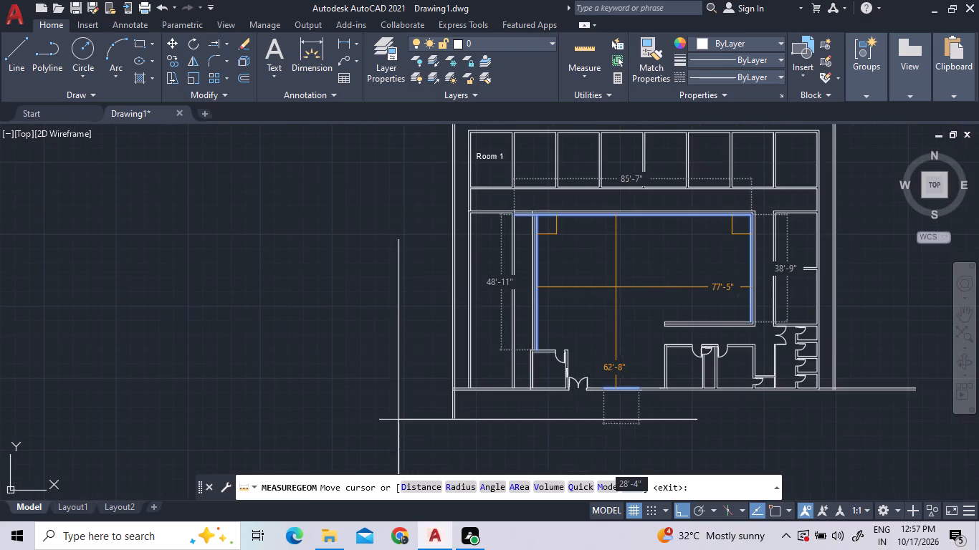
{"action": "scroll", "coordinate": [616, 287], "scroll_direction": "up", "scroll_amount": 1}
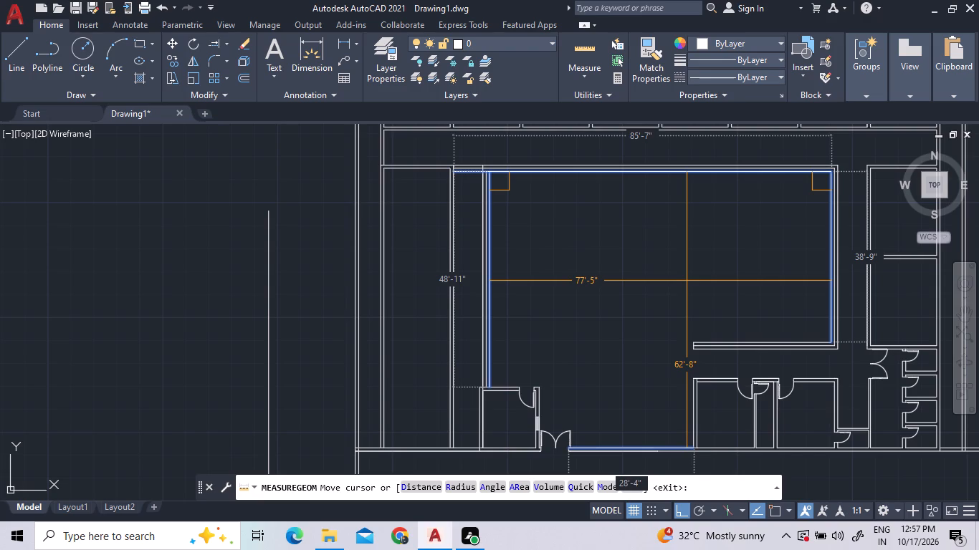
{"action": "scroll", "coordinate": [693, 274], "scroll_direction": "up", "scroll_amount": 1}
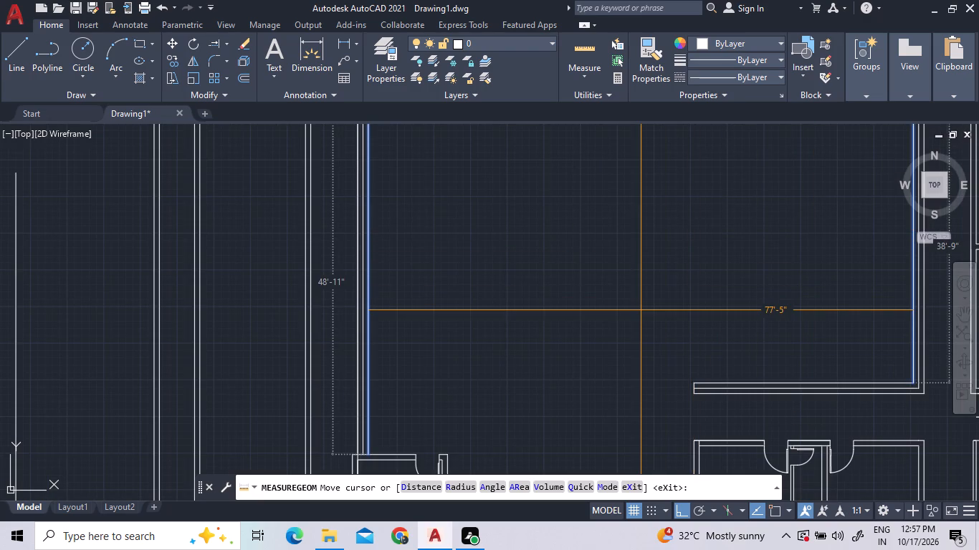
{"action": "right_click", "coordinate": [641, 310]}
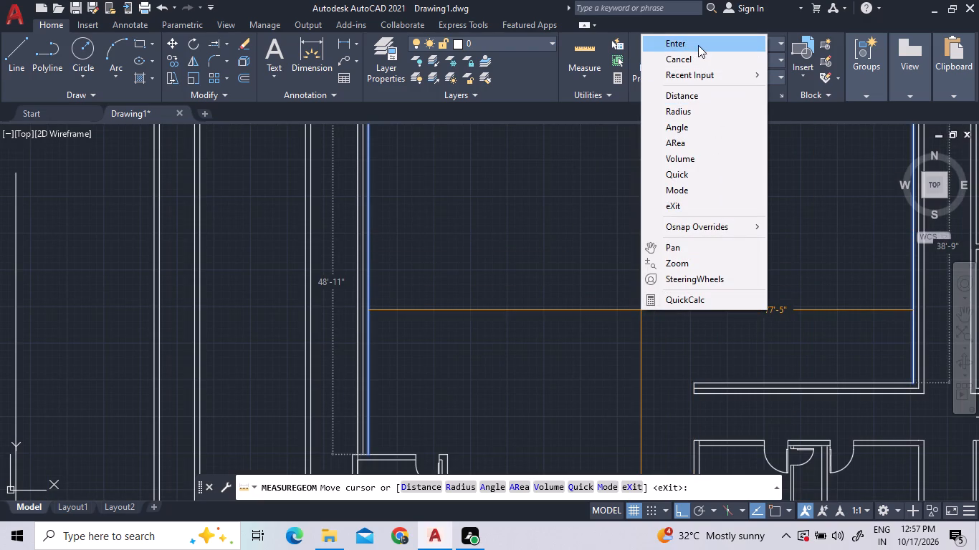
{"action": "left_click", "coordinate": [698, 45]}
Trim the wall lines crossing the gap between the west room and the hall's northwest corner, including the short innermost stub at the hall corner.
{"action": "scroll", "coordinate": [667, 338], "scroll_direction": "down", "scroll_amount": 4}
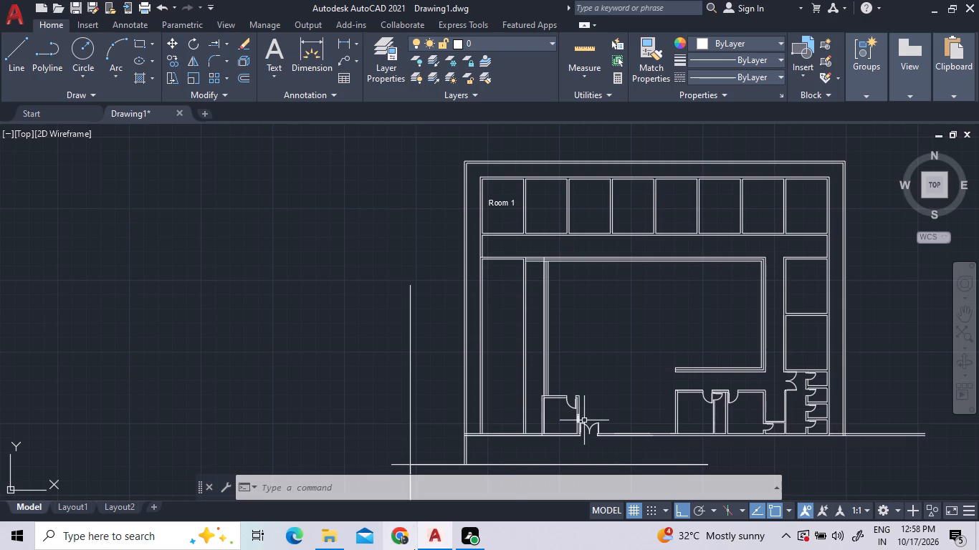
{"action": "scroll", "coordinate": [626, 439], "scroll_direction": "down", "scroll_amount": 1}
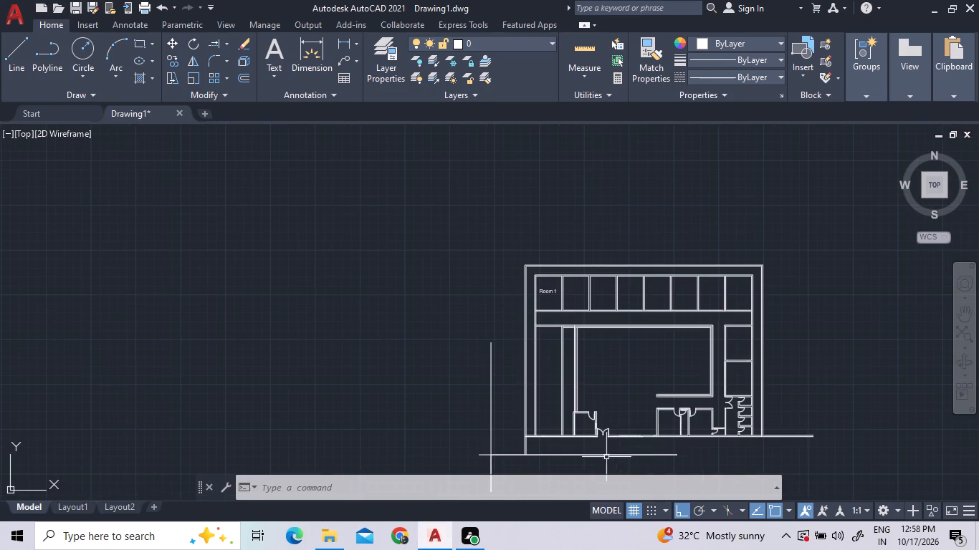
{"action": "scroll", "coordinate": [608, 452], "scroll_direction": "up", "scroll_amount": 4}
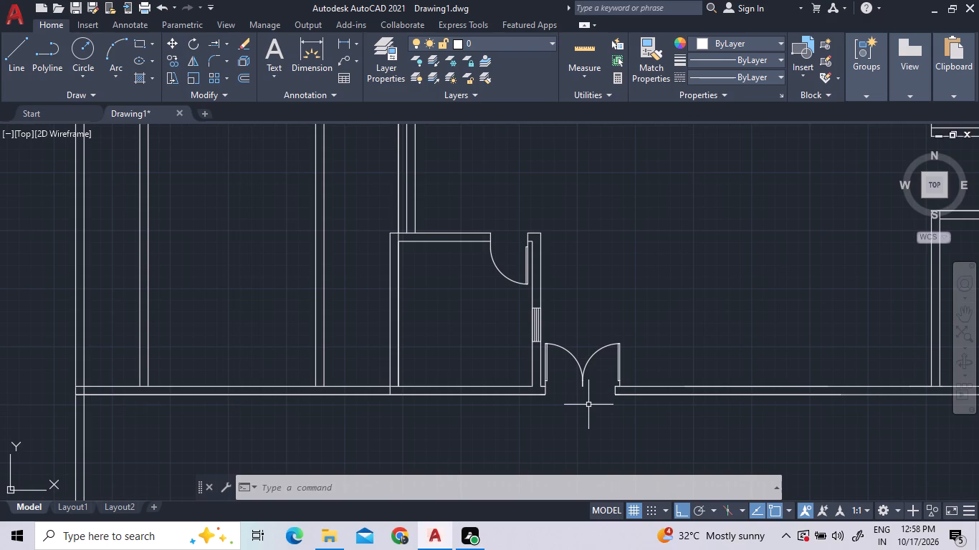
{"action": "scroll", "coordinate": [591, 395], "scroll_direction": "down", "scroll_amount": 3}
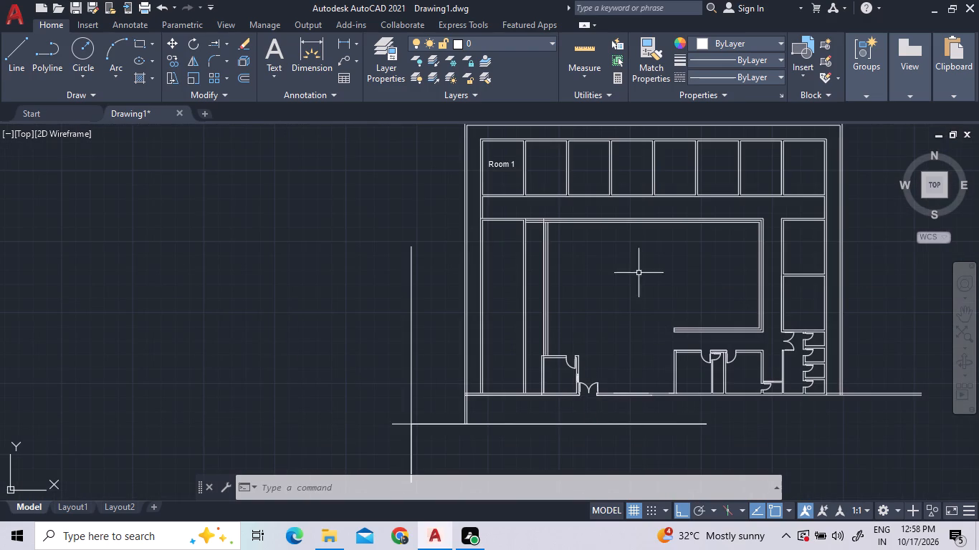
{"action": "scroll", "coordinate": [539, 205], "scroll_direction": "up", "scroll_amount": 1}
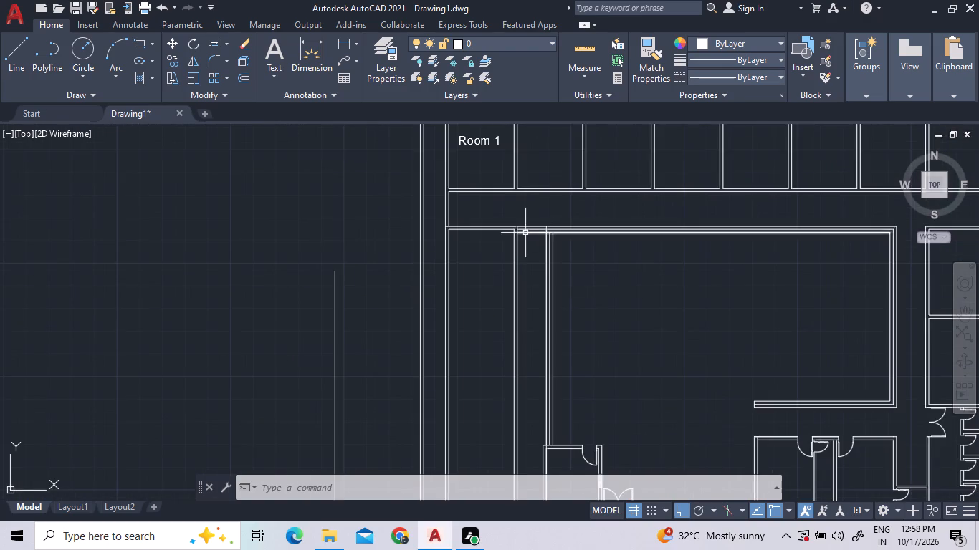
{"action": "scroll", "coordinate": [525, 233], "scroll_direction": "up", "scroll_amount": 1}
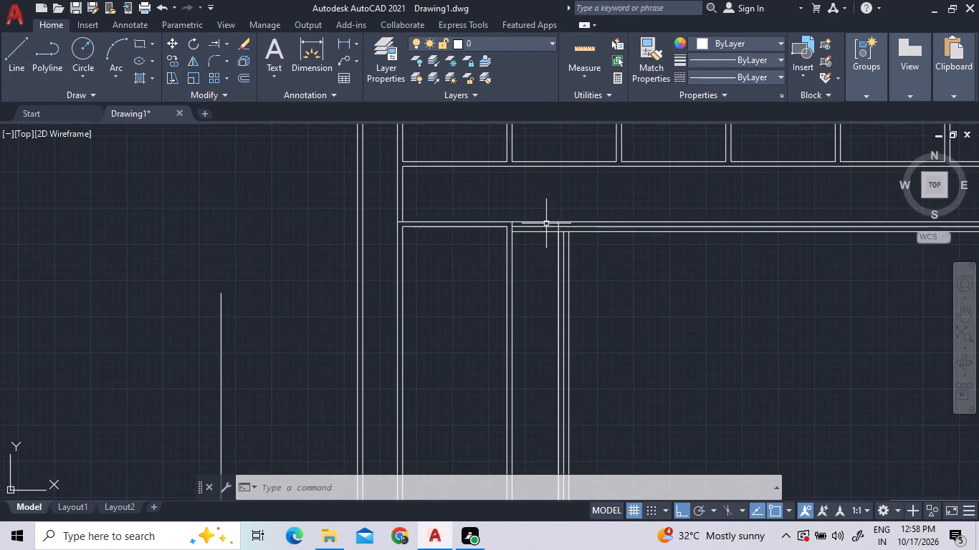
{"action": "scroll", "coordinate": [548, 231], "scroll_direction": "up", "scroll_amount": 2}
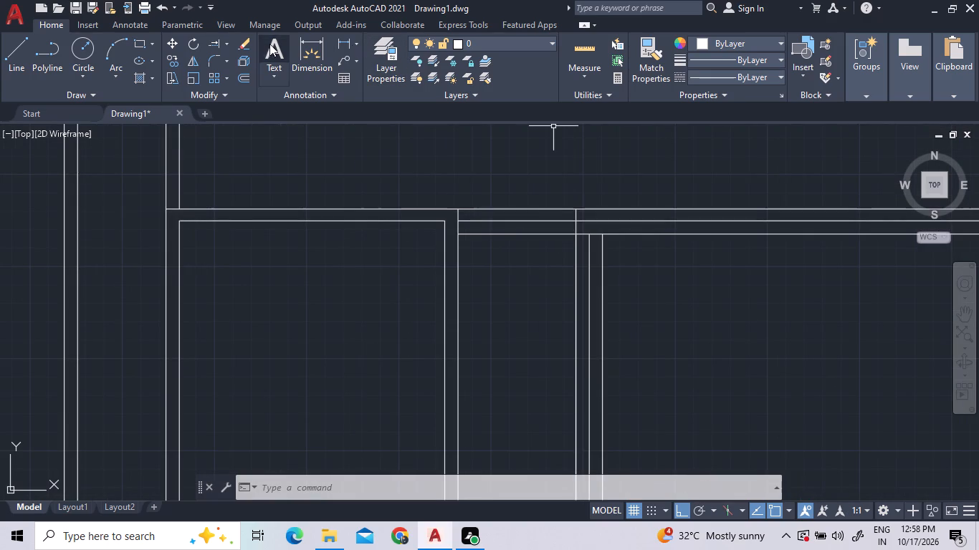
{"action": "left_click", "coordinate": [229, 42]}
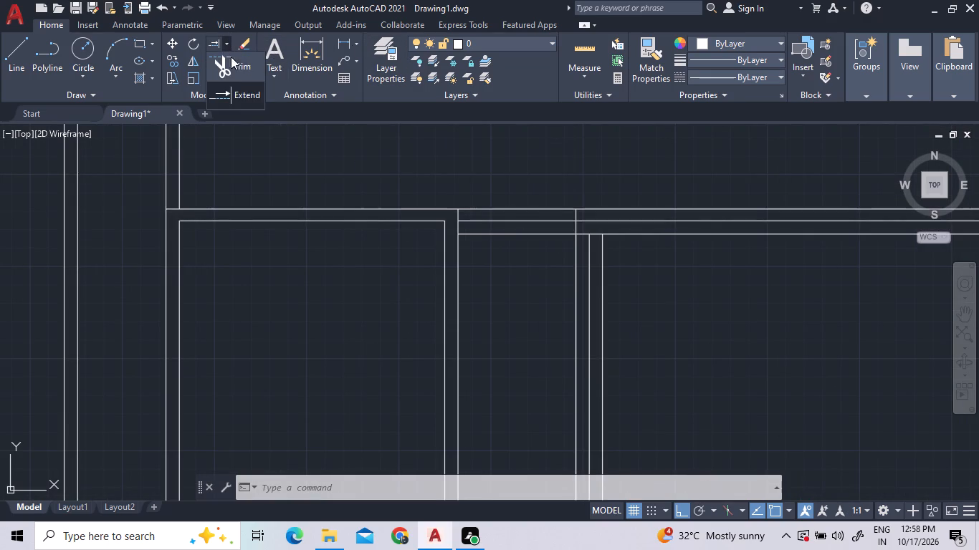
{"action": "left_click", "coordinate": [234, 68]}
{"action": "left_click", "coordinate": [528, 251]}
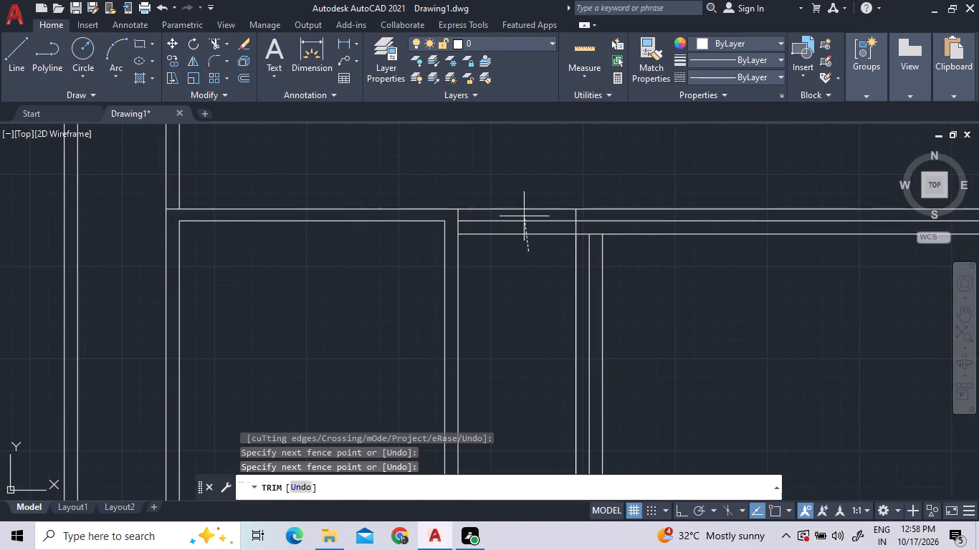
{"action": "left_click", "coordinate": [524, 197]}
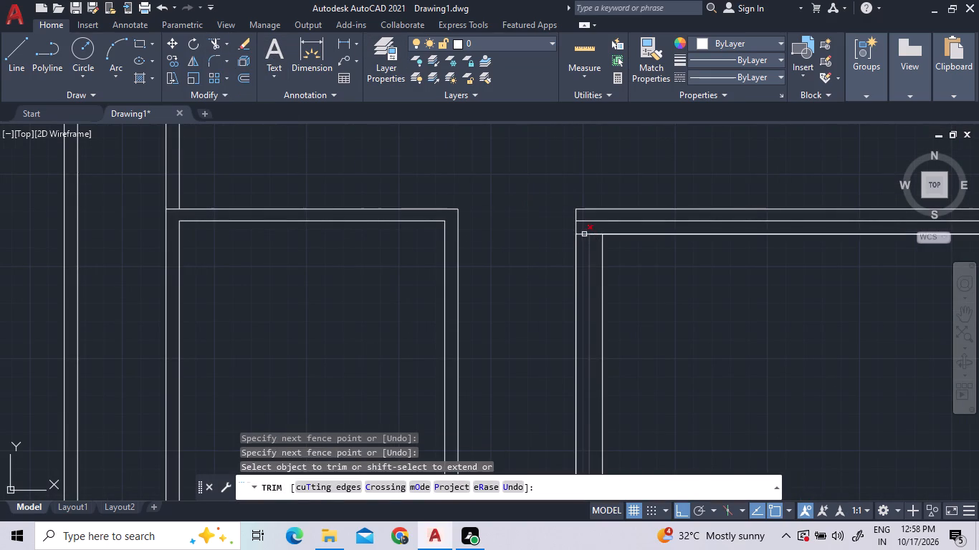
{"action": "double_click", "coordinate": [581, 233]}
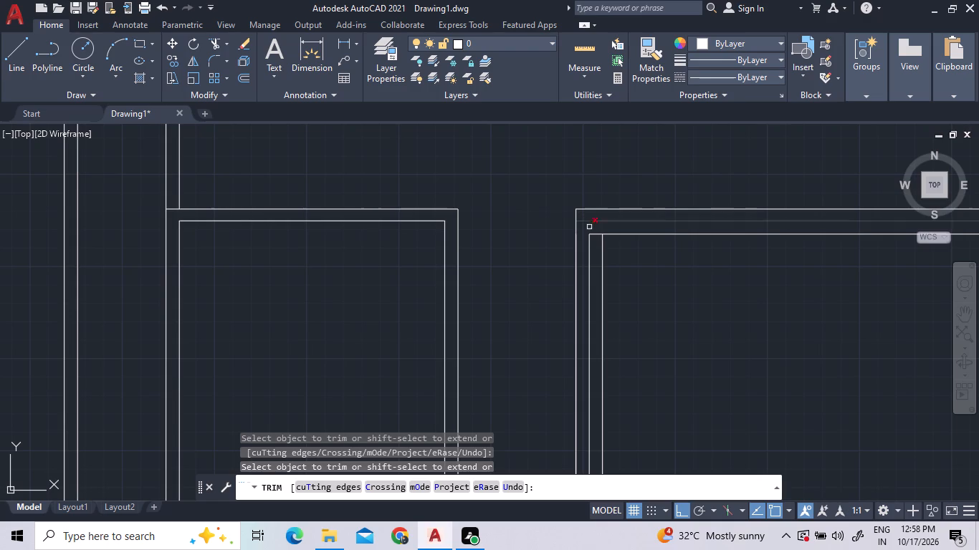
Extend the middle line of the hall's west wall north to the middle line of the north wall.
{"action": "scroll", "coordinate": [593, 242], "scroll_direction": "down", "scroll_amount": 2}
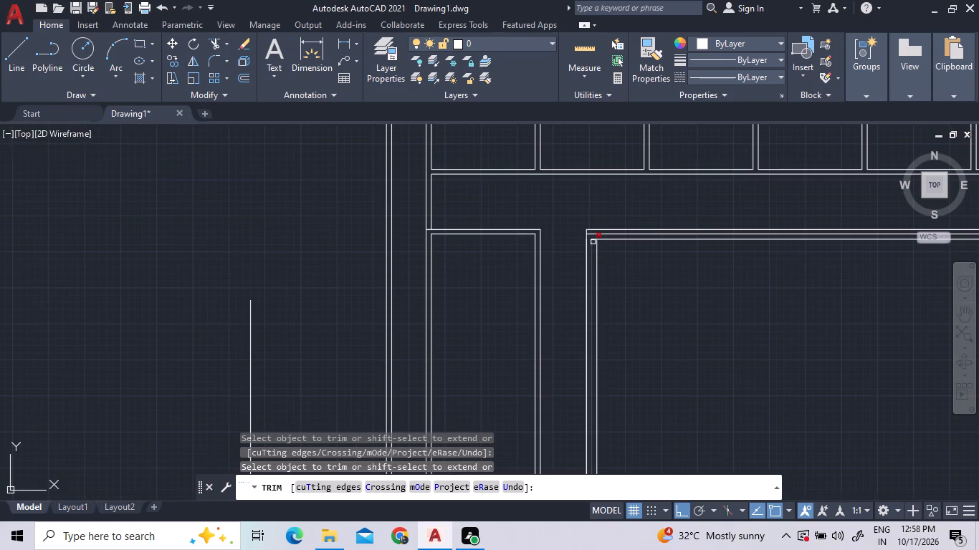
{"action": "scroll", "coordinate": [611, 216], "scroll_direction": "down", "scroll_amount": 2}
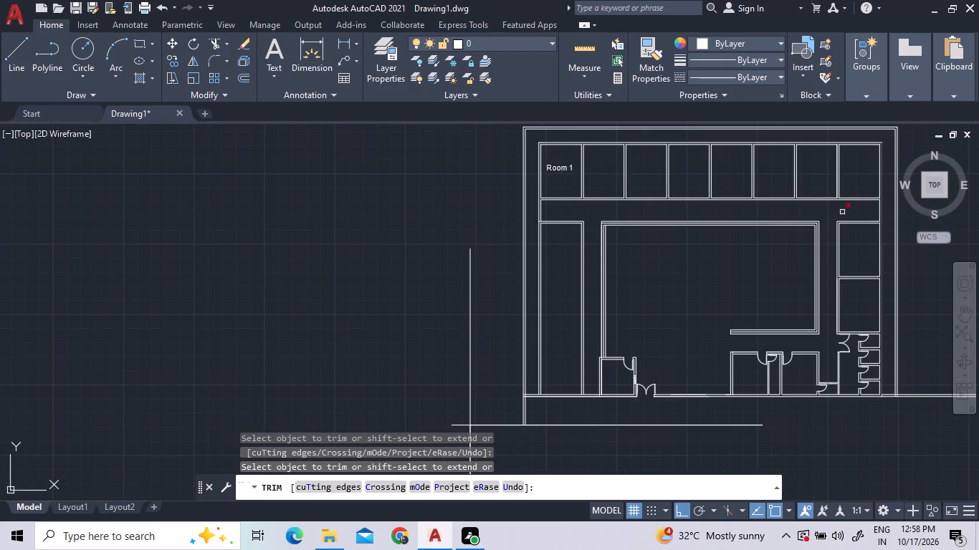
{"action": "scroll", "coordinate": [834, 220], "scroll_direction": "up", "scroll_amount": 1}
{"action": "scroll", "coordinate": [462, 218], "scroll_direction": "up", "scroll_amount": 2}
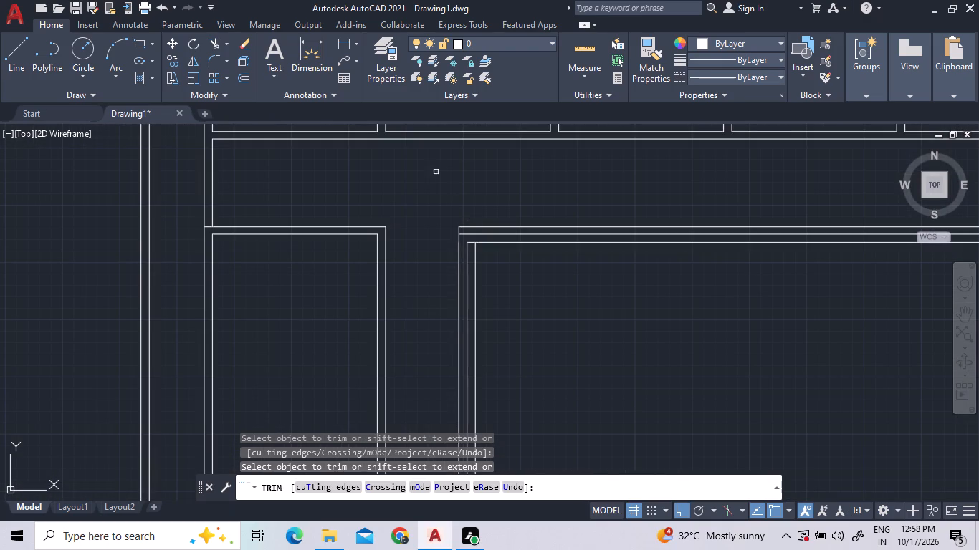
{"action": "left_click", "coordinate": [223, 44]}
{"action": "left_click", "coordinate": [223, 93]}
{"action": "left_click", "coordinate": [466, 256]}
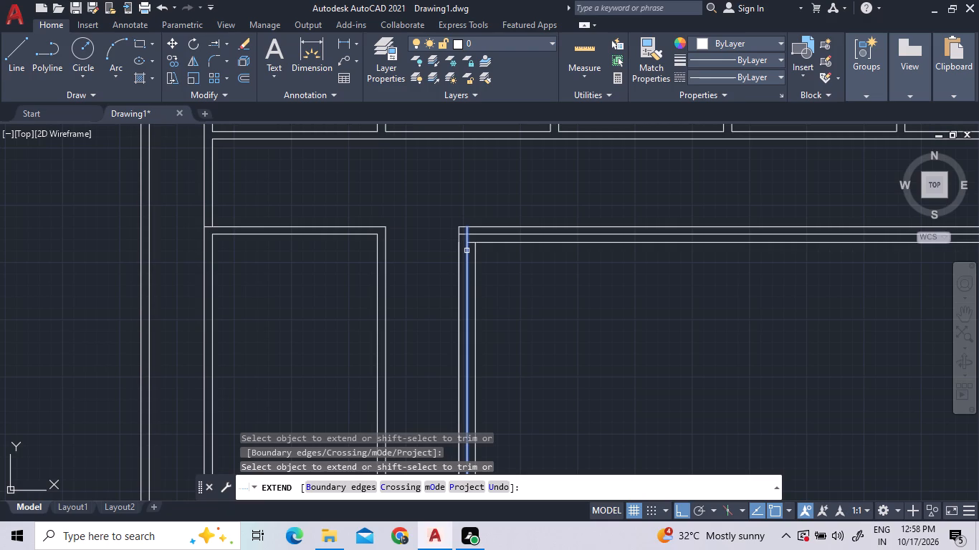
Trim the leftover line stubs at the hall's northwest corner so the three wall lines form clean nested corners.
{"action": "scroll", "coordinate": [467, 251], "scroll_direction": "up", "scroll_amount": 2}
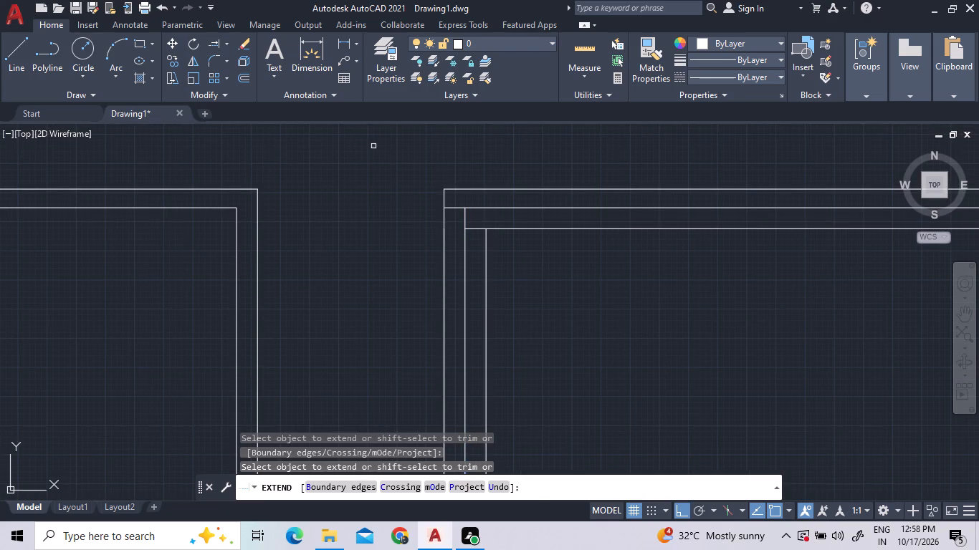
{"action": "left_click", "coordinate": [225, 44]}
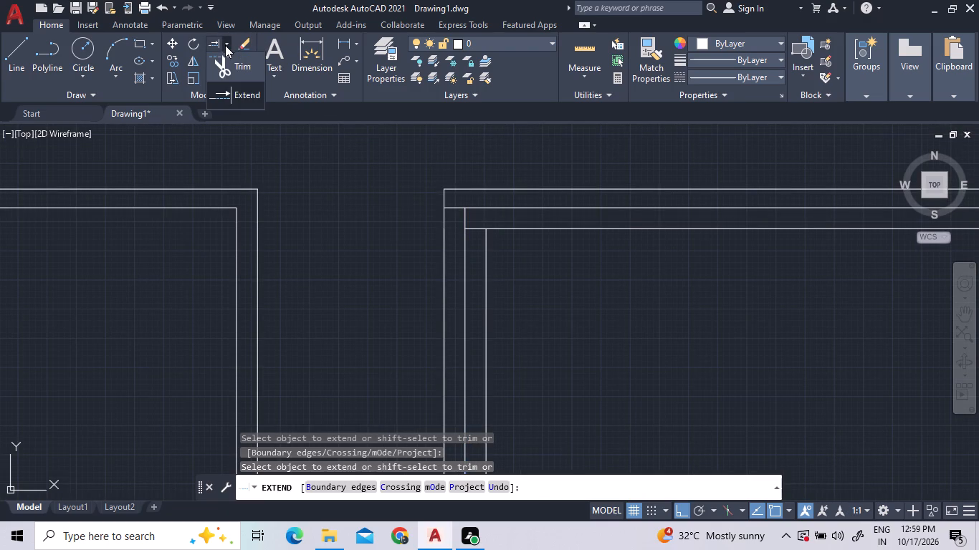
{"action": "left_click", "coordinate": [227, 69]}
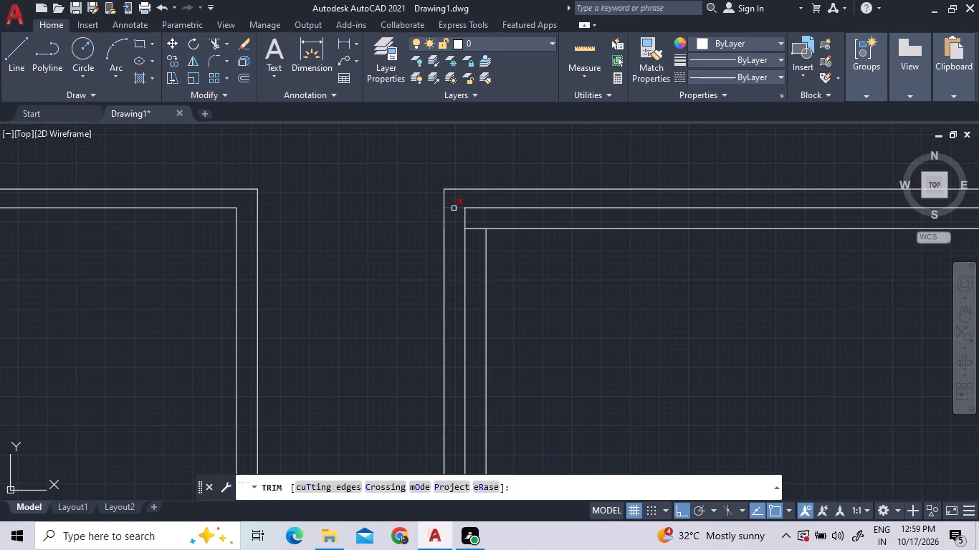
{"action": "left_click", "coordinate": [454, 208]}
{"action": "double_click", "coordinate": [476, 230]}
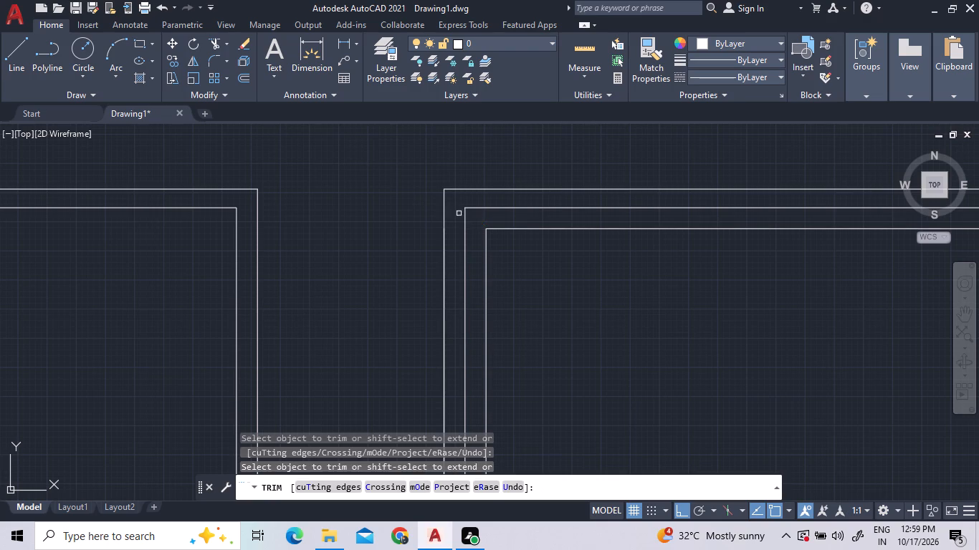
Examine the south wall around the entrance double door and small room, and the overall revised plan.
{"action": "scroll", "coordinate": [433, 216], "scroll_direction": "down", "scroll_amount": 4}
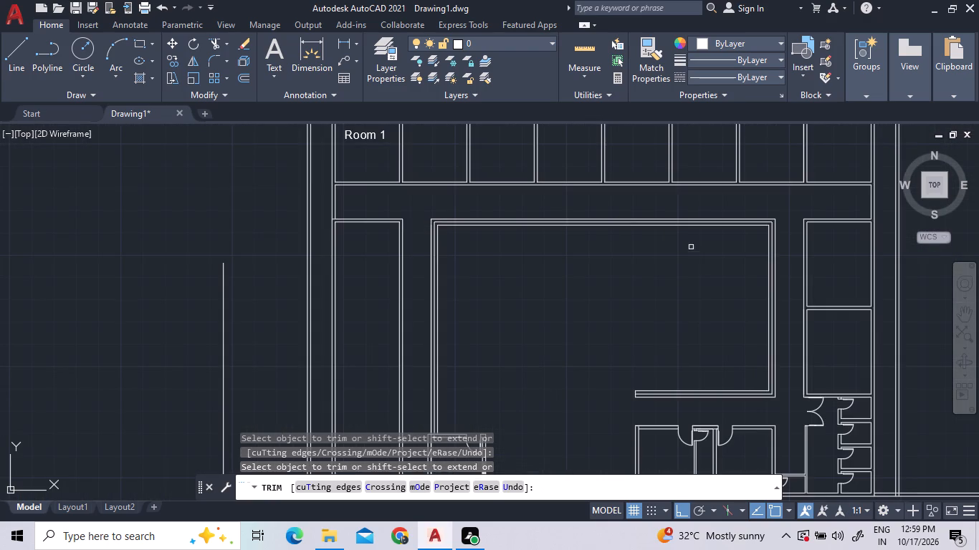
{"action": "scroll", "coordinate": [668, 282], "scroll_direction": "down", "scroll_amount": 2}
{"action": "scroll", "coordinate": [655, 360], "scroll_direction": "up", "scroll_amount": 2}
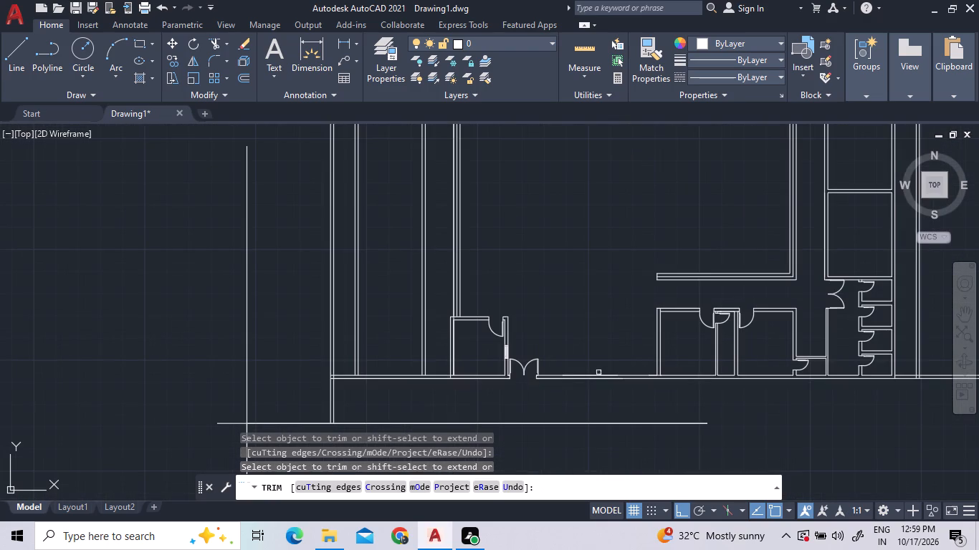
{"action": "scroll", "coordinate": [531, 395], "scroll_direction": "up", "scroll_amount": 2}
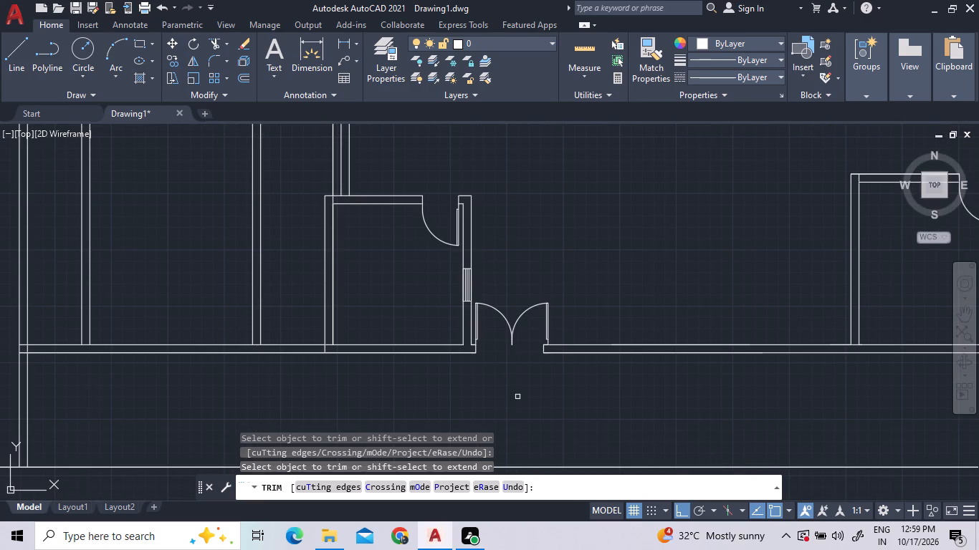
{"action": "scroll", "coordinate": [517, 397], "scroll_direction": "down", "scroll_amount": 3}
{"action": "scroll", "coordinate": [518, 390], "scroll_direction": "up", "scroll_amount": 1}
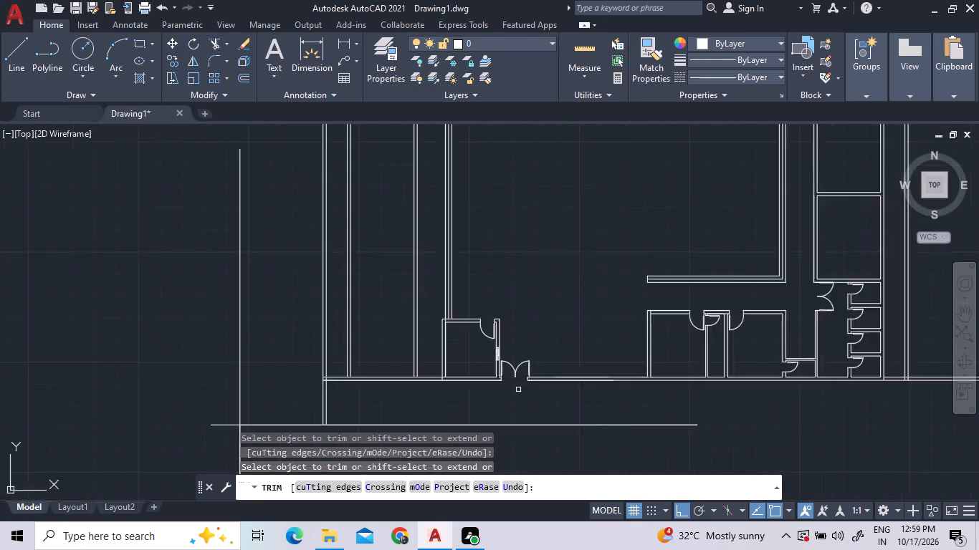
{"action": "scroll", "coordinate": [518, 390], "scroll_direction": "up", "scroll_amount": 3}
{"action": "scroll", "coordinate": [517, 387], "scroll_direction": "down", "scroll_amount": 1}
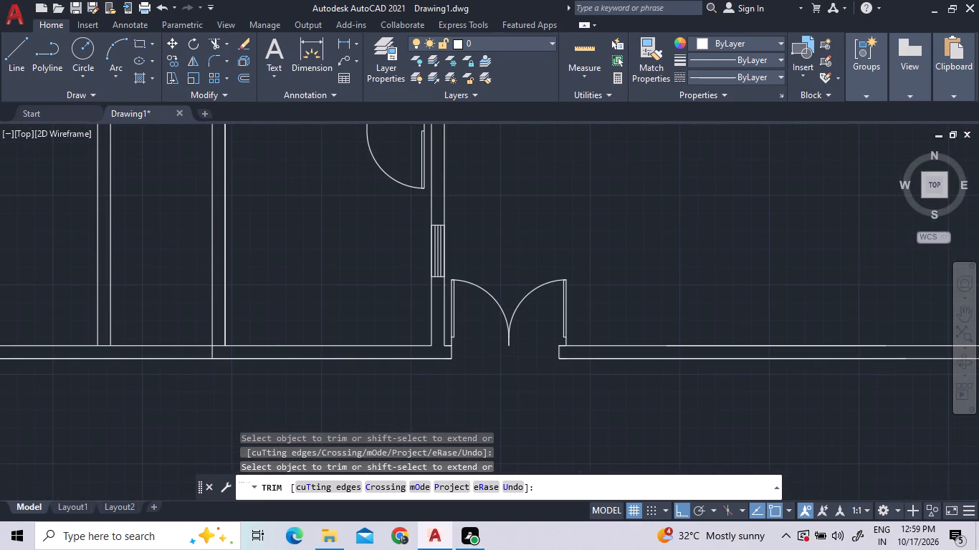
{"action": "scroll", "coordinate": [517, 386], "scroll_direction": "up", "scroll_amount": 1}
{"action": "scroll", "coordinate": [517, 386], "scroll_direction": "down", "scroll_amount": 2}
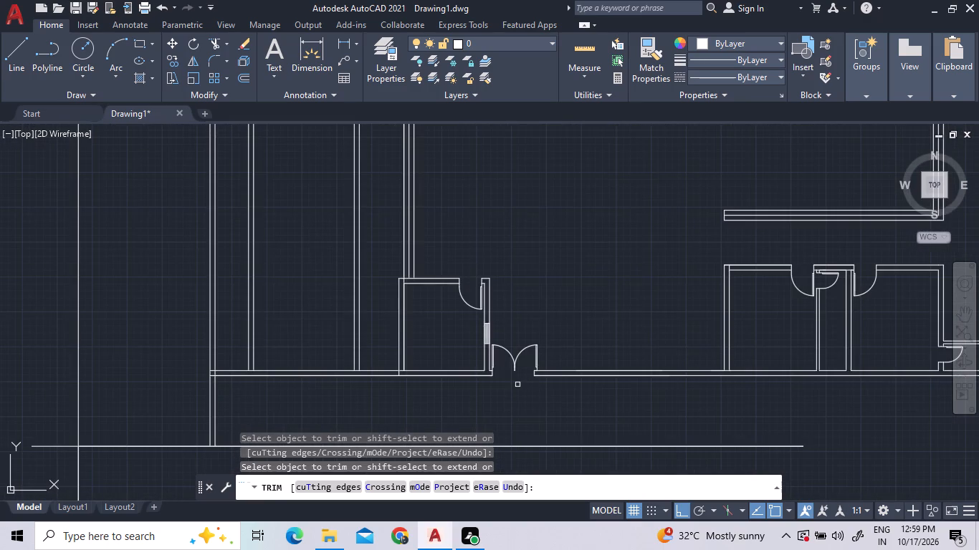
{"action": "scroll", "coordinate": [482, 373], "scroll_direction": "down", "scroll_amount": 2}
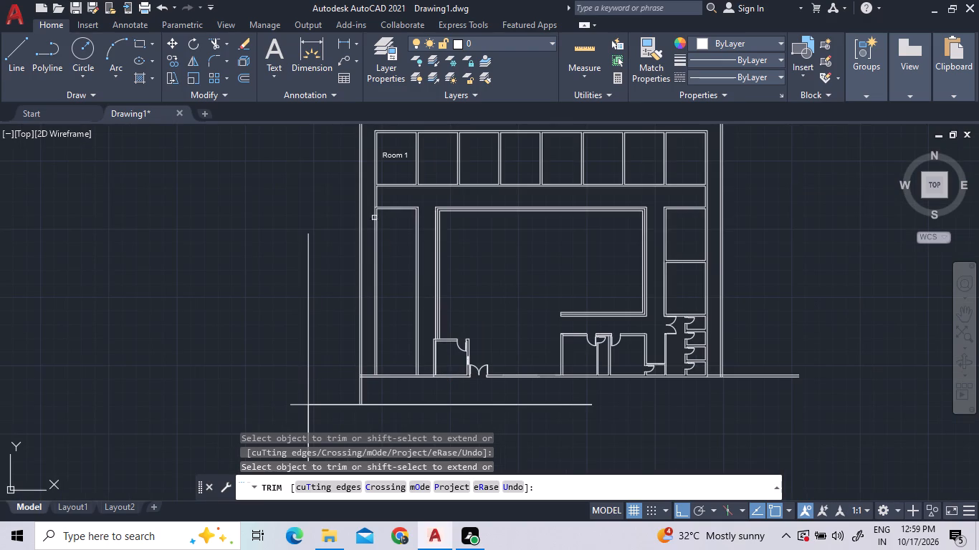
Trim both exterior west wall lines projecting south of the building's south wall.
{"action": "scroll", "coordinate": [343, 311], "scroll_direction": "down", "scroll_amount": 1}
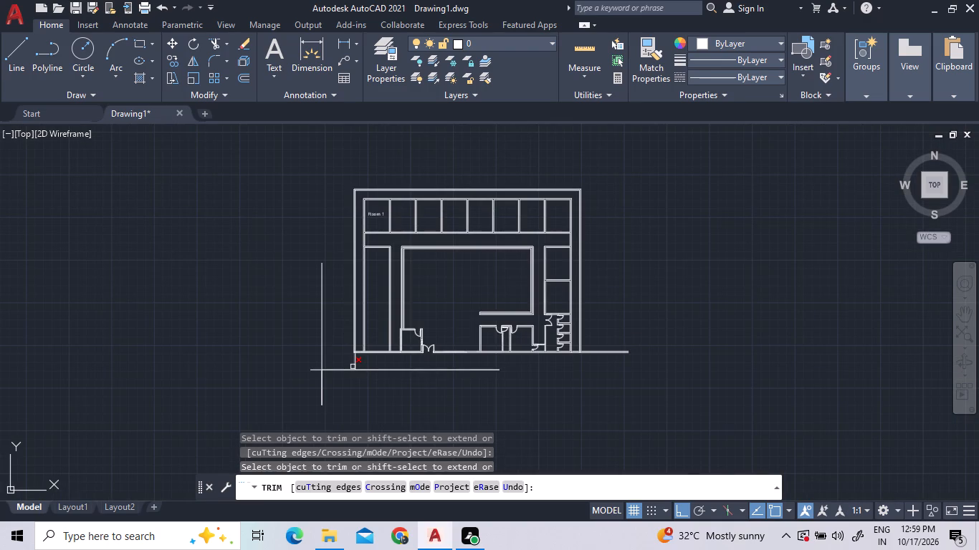
{"action": "left_click", "coordinate": [353, 367]}
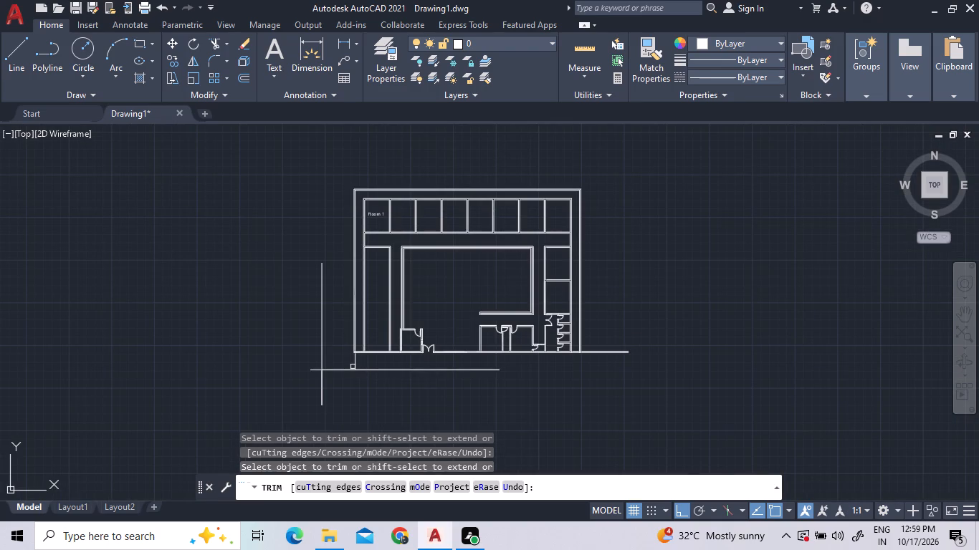
{"action": "left_click", "coordinate": [355, 365]}
Trim the overlapping lines at the exterior southwest corner and the inner south wall line across the adjacent inner wall junction.
{"action": "scroll", "coordinate": [355, 365], "scroll_direction": "up", "scroll_amount": 5}
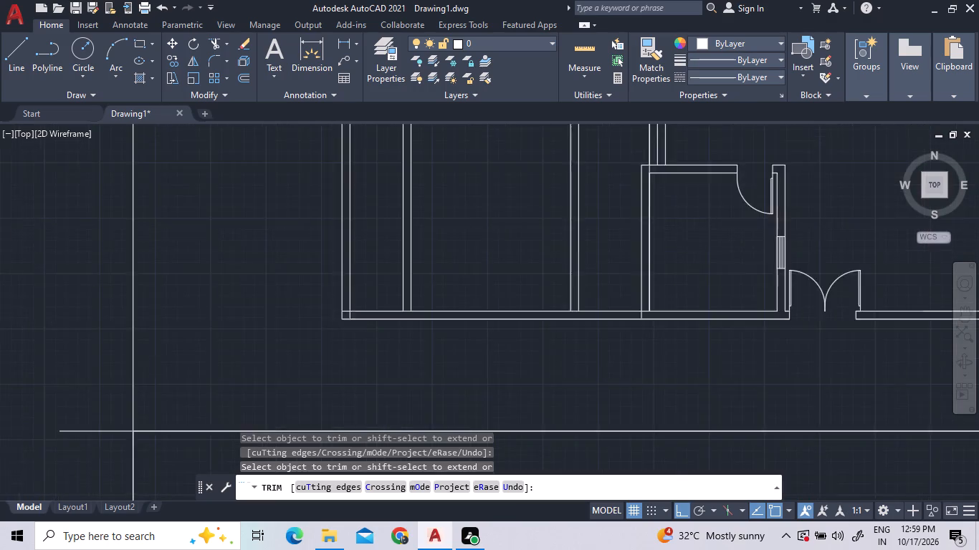
{"action": "scroll", "coordinate": [347, 314], "scroll_direction": "up", "scroll_amount": 1}
{"action": "left_click", "coordinate": [345, 309]}
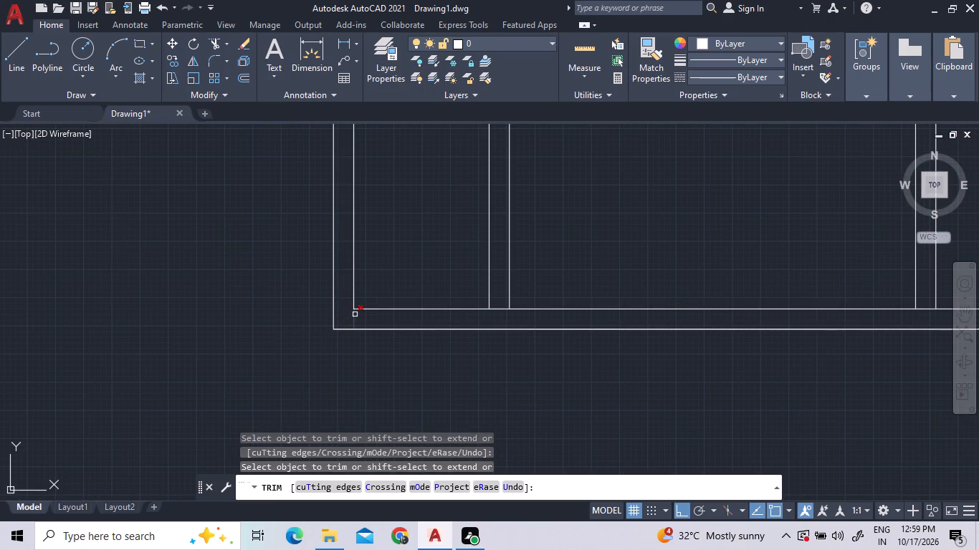
{"action": "left_click", "coordinate": [355, 314]}
{"action": "double_click", "coordinate": [500, 307]}
Trim the corridor's south wall line stub between the two lines of the inner west wall.
{"action": "scroll", "coordinate": [362, 275], "scroll_direction": "down", "scroll_amount": 5}
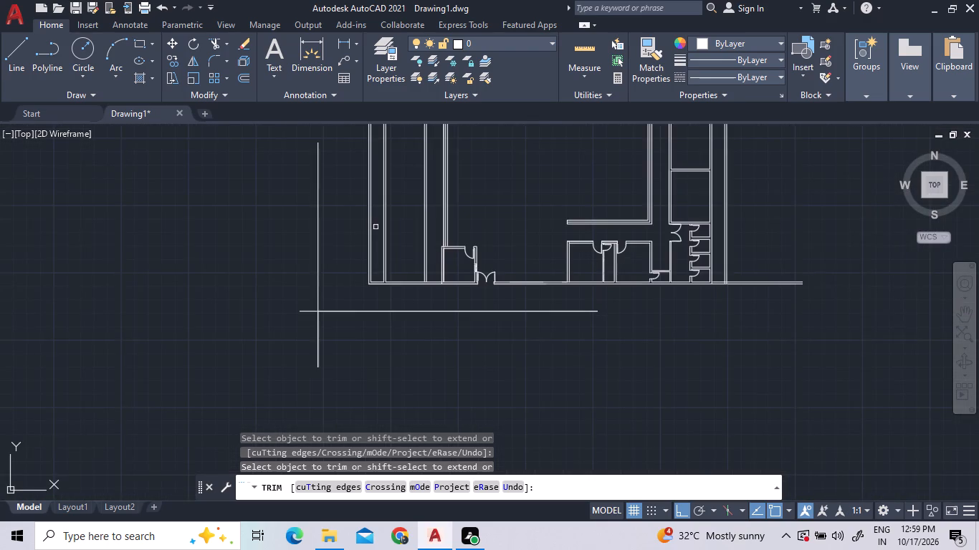
{"action": "scroll", "coordinate": [385, 243], "scroll_direction": "down", "scroll_amount": 2}
{"action": "scroll", "coordinate": [374, 163], "scroll_direction": "up", "scroll_amount": 2}
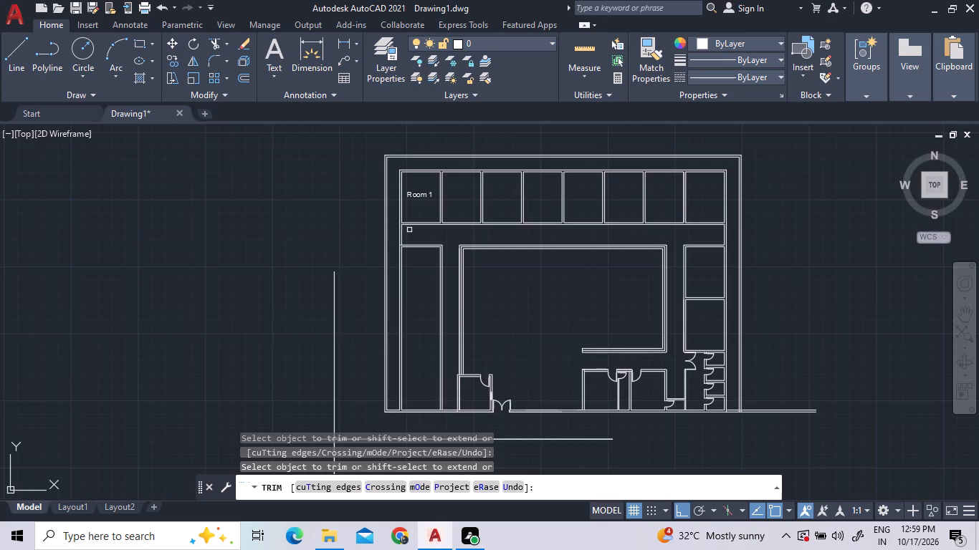
{"action": "scroll", "coordinate": [409, 230], "scroll_direction": "up", "scroll_amount": 1}
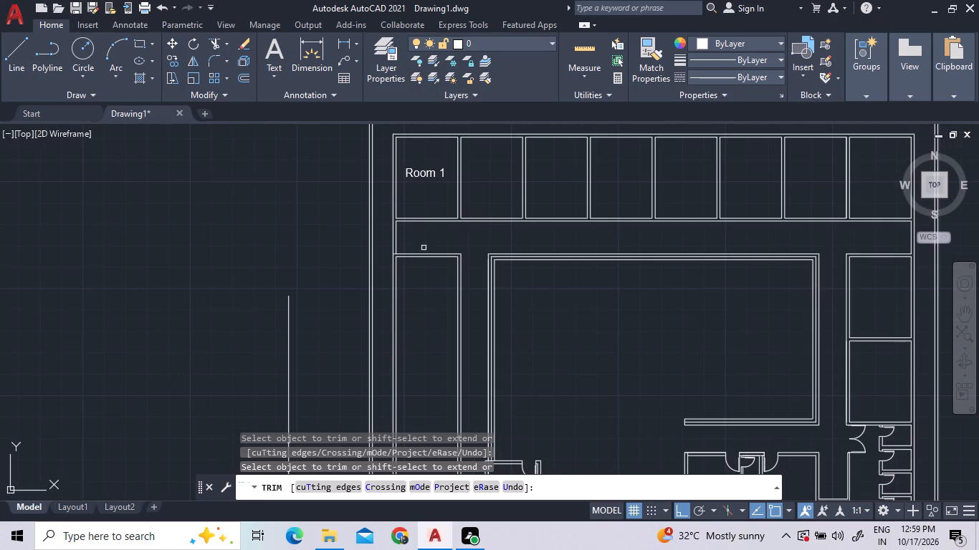
{"action": "scroll", "coordinate": [399, 259], "scroll_direction": "up", "scroll_amount": 2}
{"action": "left_click", "coordinate": [383, 246]}
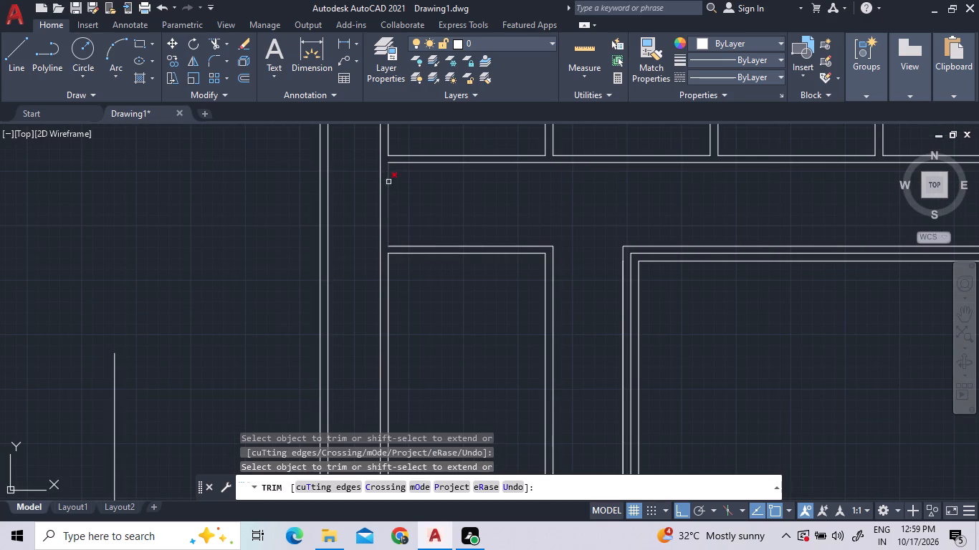
Trim the overlapping inner south wall line and the wall stub where the small room's west wall meets the south wall.
{"action": "scroll", "coordinate": [407, 251], "scroll_direction": "down", "scroll_amount": 3}
{"action": "scroll", "coordinate": [724, 236], "scroll_direction": "up", "scroll_amount": 2}
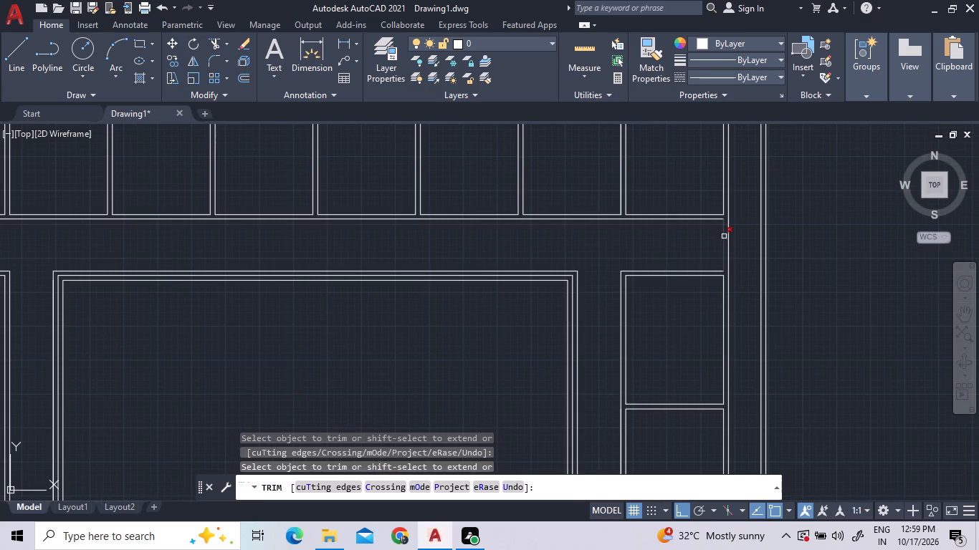
{"action": "scroll", "coordinate": [743, 301], "scroll_direction": "down", "scroll_amount": 1}
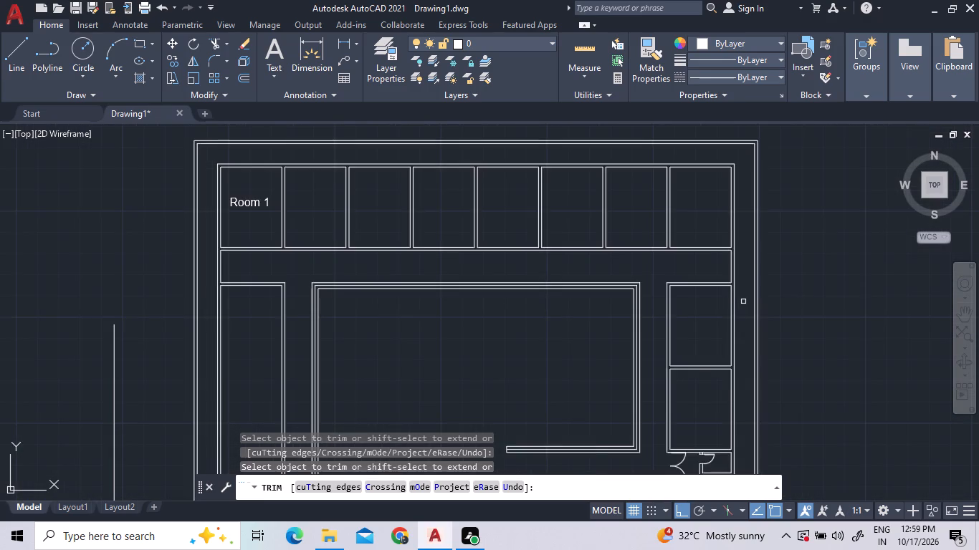
{"action": "scroll", "coordinate": [743, 301], "scroll_direction": "down", "scroll_amount": 2}
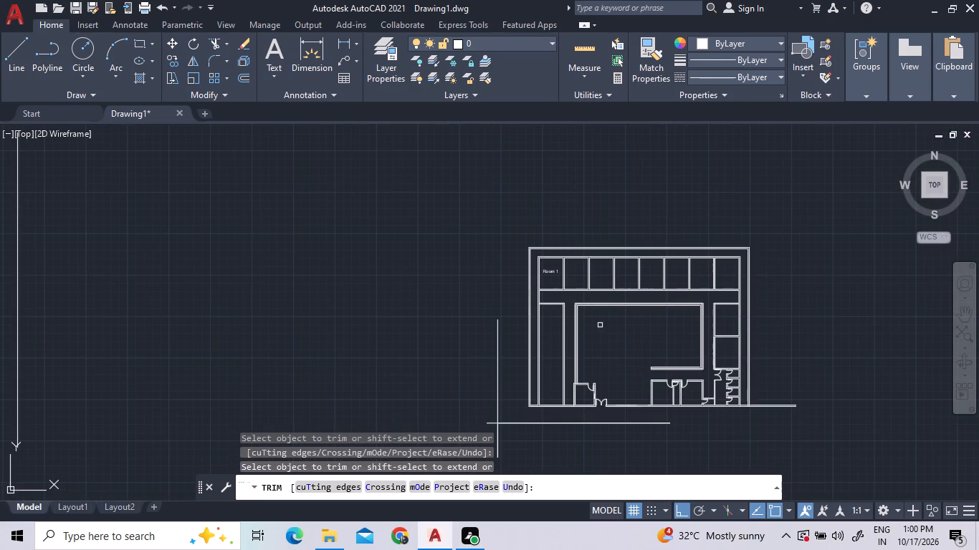
{"action": "scroll", "coordinate": [583, 317], "scroll_direction": "up", "scroll_amount": 4}
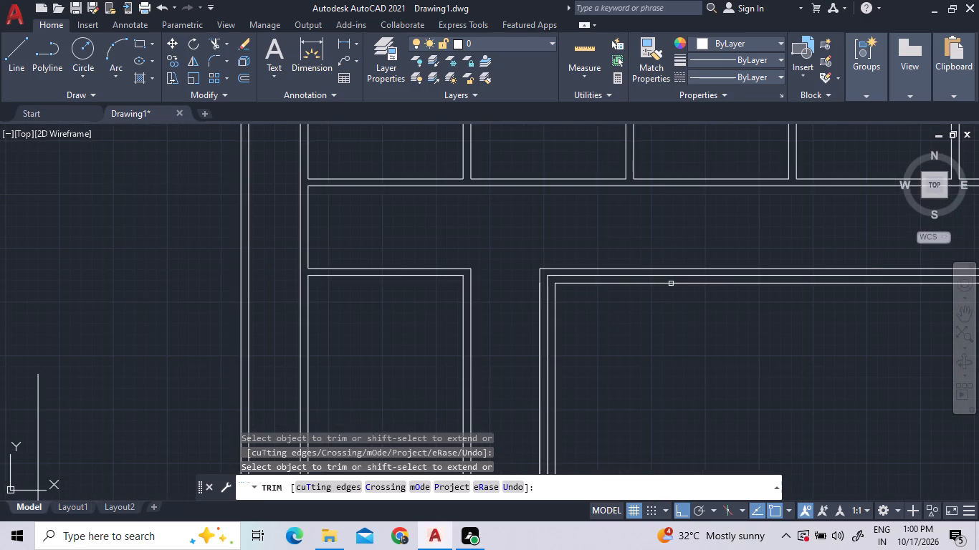
{"action": "scroll", "coordinate": [669, 304], "scroll_direction": "down", "scroll_amount": 3}
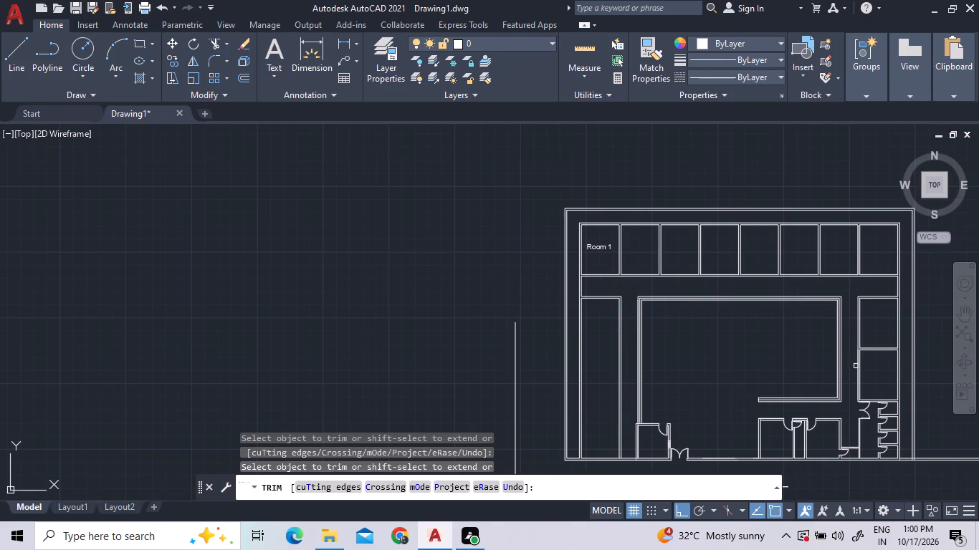
{"action": "scroll", "coordinate": [839, 415], "scroll_direction": "up", "scroll_amount": 2}
{"action": "scroll", "coordinate": [672, 281], "scroll_direction": "down", "scroll_amount": 3}
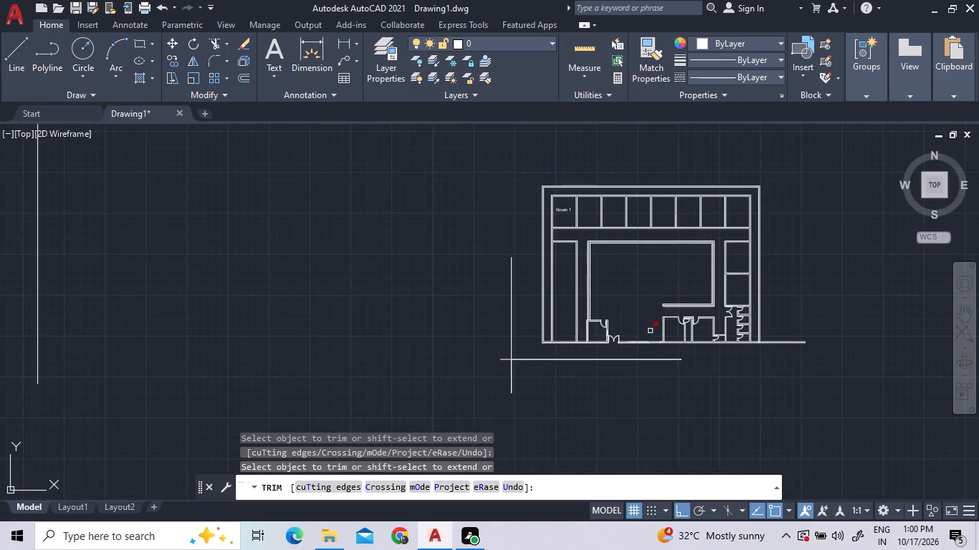
{"action": "scroll", "coordinate": [619, 359], "scroll_direction": "up", "scroll_amount": 2}
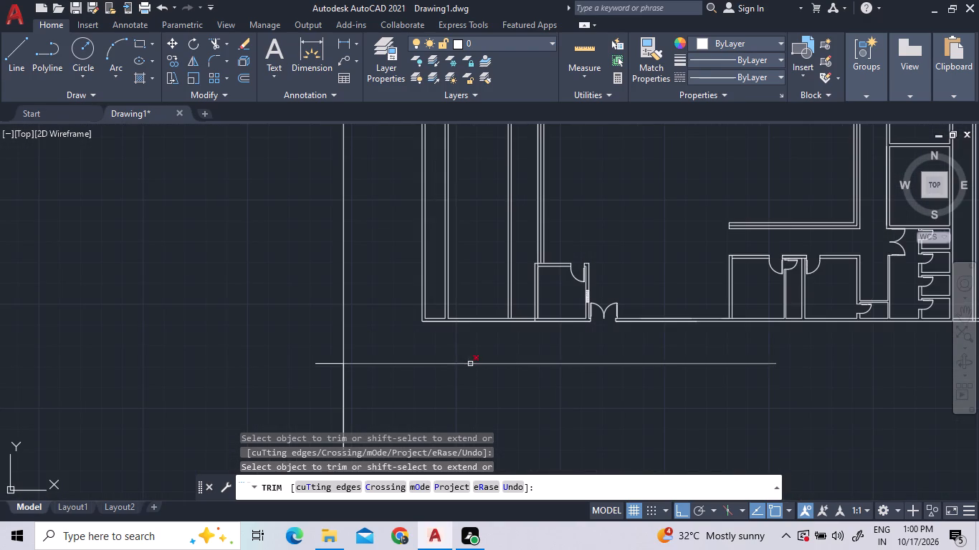
{"action": "scroll", "coordinate": [531, 313], "scroll_direction": "up", "scroll_amount": 3}
{"action": "left_click", "coordinate": [546, 330]}
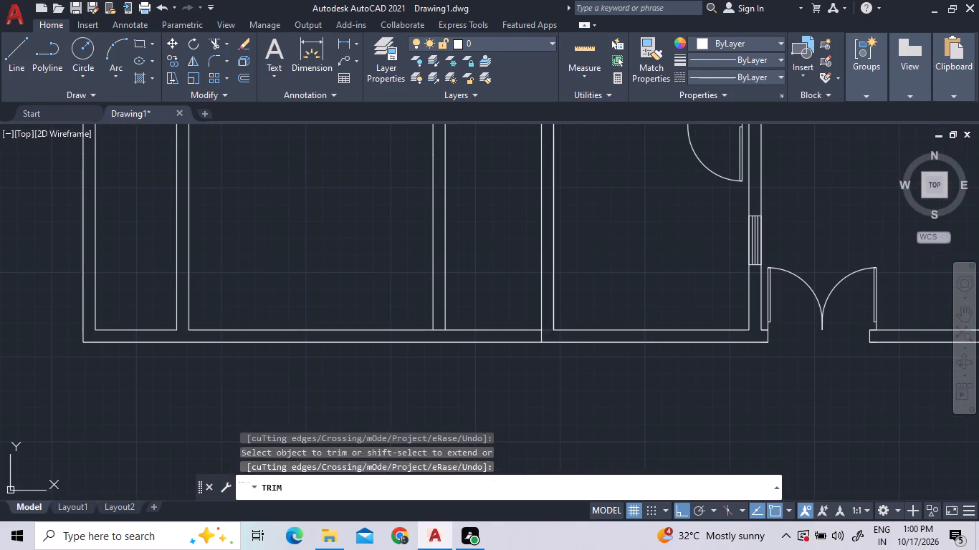
{"action": "left_click", "coordinate": [542, 337]}
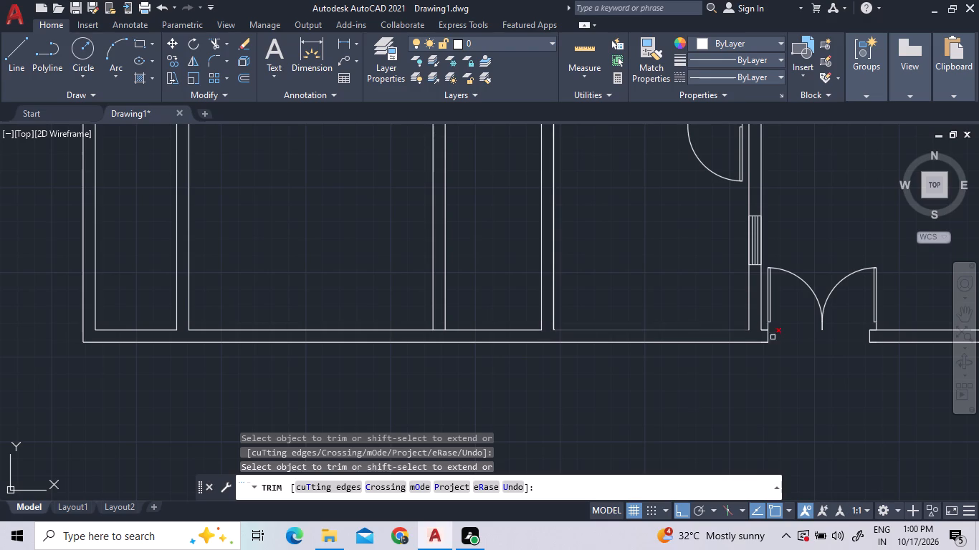
Trim both south wall lines projecting east of the exterior east wall.
{"action": "scroll", "coordinate": [675, 358], "scroll_direction": "down", "scroll_amount": 3}
{"action": "scroll", "coordinate": [793, 372], "scroll_direction": "down", "scroll_amount": 2}
{"action": "scroll", "coordinate": [911, 360], "scroll_direction": "up", "scroll_amount": 1}
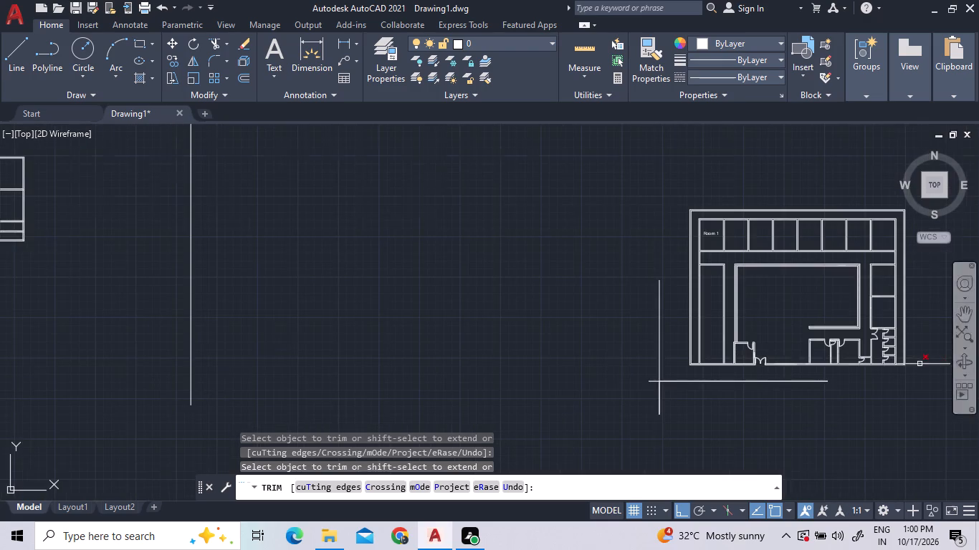
{"action": "scroll", "coordinate": [911, 360], "scroll_direction": "up", "scroll_amount": 2}
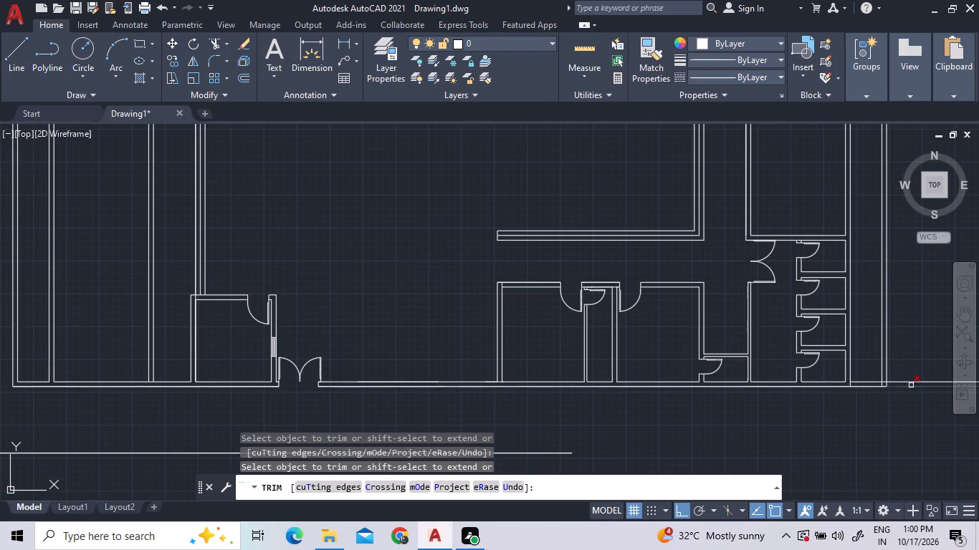
{"action": "left_click", "coordinate": [911, 385]}
{"action": "left_click", "coordinate": [904, 382]}
Trim the overlapping line stubs at the exterior southeast corner and at the adjacent inner east wall junction.
{"action": "scroll", "coordinate": [898, 386], "scroll_direction": "up", "scroll_amount": 3}
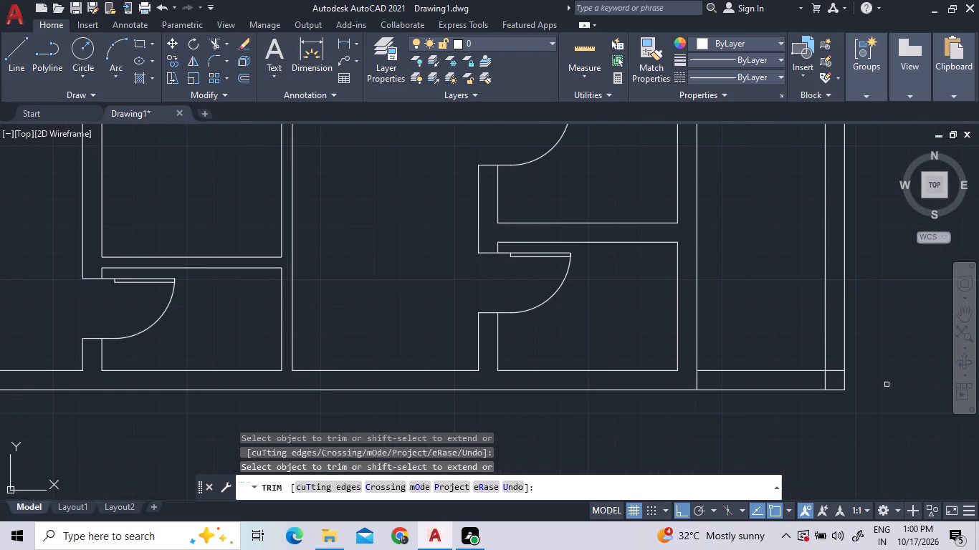
{"action": "left_click", "coordinate": [697, 380]}
{"action": "left_click", "coordinate": [827, 378]}
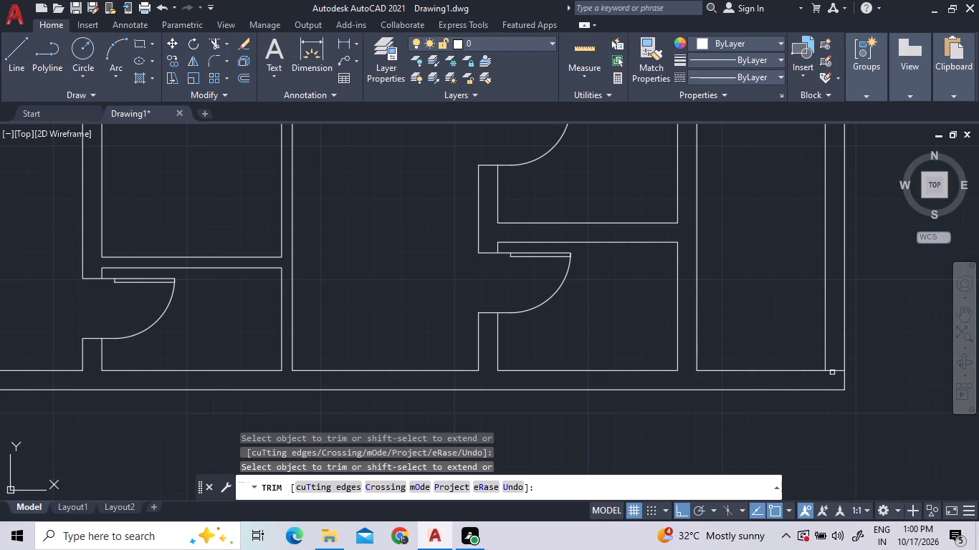
{"action": "double_click", "coordinate": [832, 372]}
Examine the overall floor plan for leftover overlaps and end the Trim command.
{"action": "scroll", "coordinate": [845, 397], "scroll_direction": "down", "scroll_amount": 6}
{"action": "scroll", "coordinate": [833, 254], "scroll_direction": "up", "scroll_amount": 2}
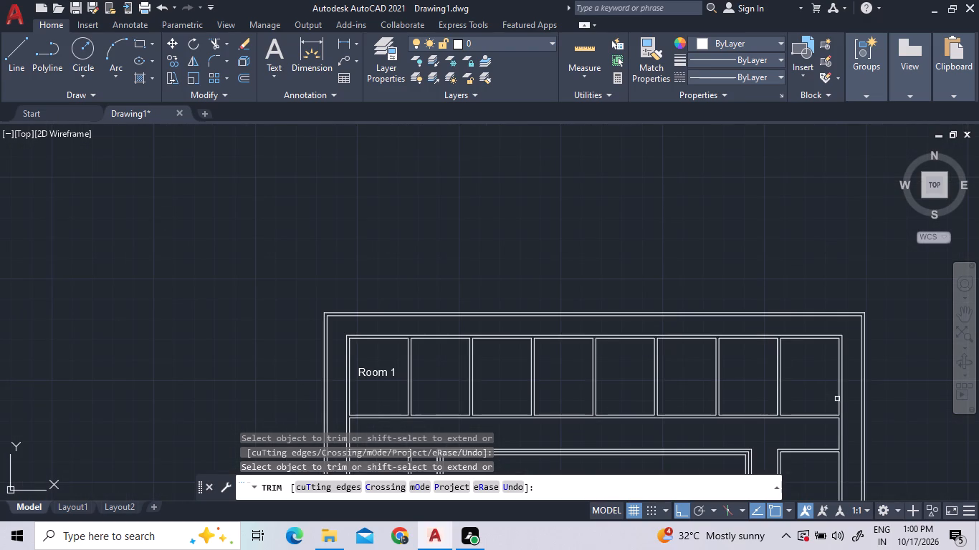
{"action": "scroll", "coordinate": [837, 398], "scroll_direction": "down", "scroll_amount": 3}
{"action": "scroll", "coordinate": [808, 506], "scroll_direction": "up", "scroll_amount": 3}
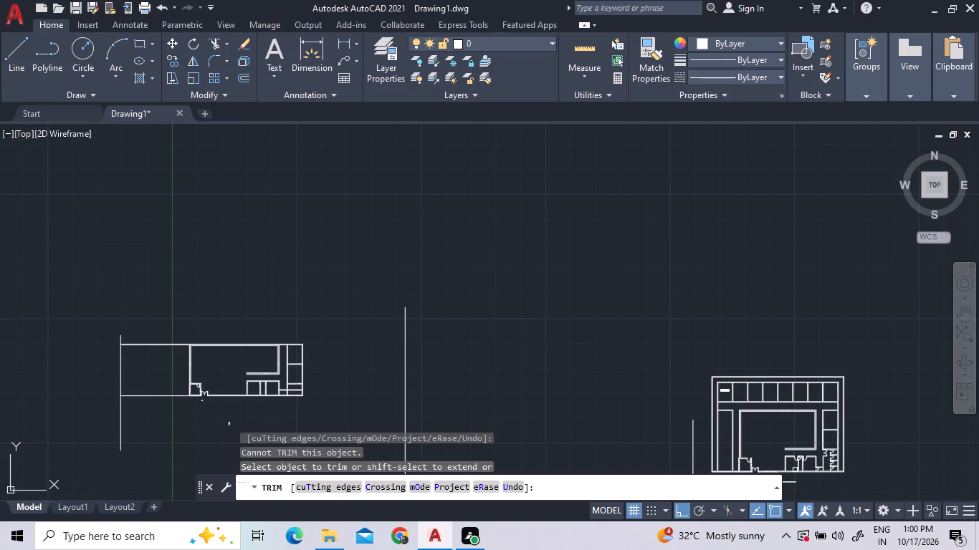
{"action": "scroll", "coordinate": [789, 453], "scroll_direction": "up", "scroll_amount": 3}
{"action": "scroll", "coordinate": [745, 414], "scroll_direction": "down", "scroll_amount": 1}
{"action": "scroll", "coordinate": [711, 357], "scroll_direction": "down", "scroll_amount": 1}
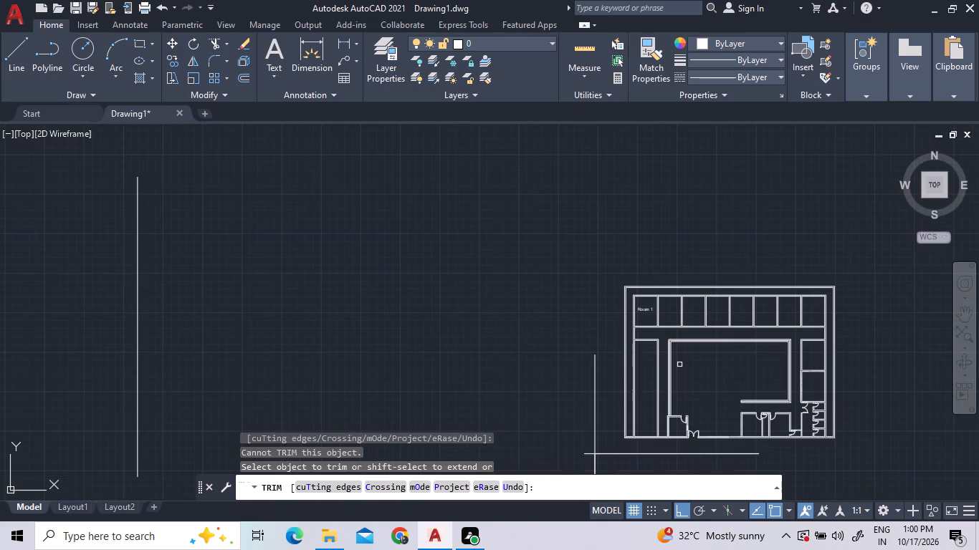
{"action": "scroll", "coordinate": [693, 460], "scroll_direction": "up", "scroll_amount": 2}
{"action": "scroll", "coordinate": [687, 432], "scroll_direction": "down", "scroll_amount": 2}
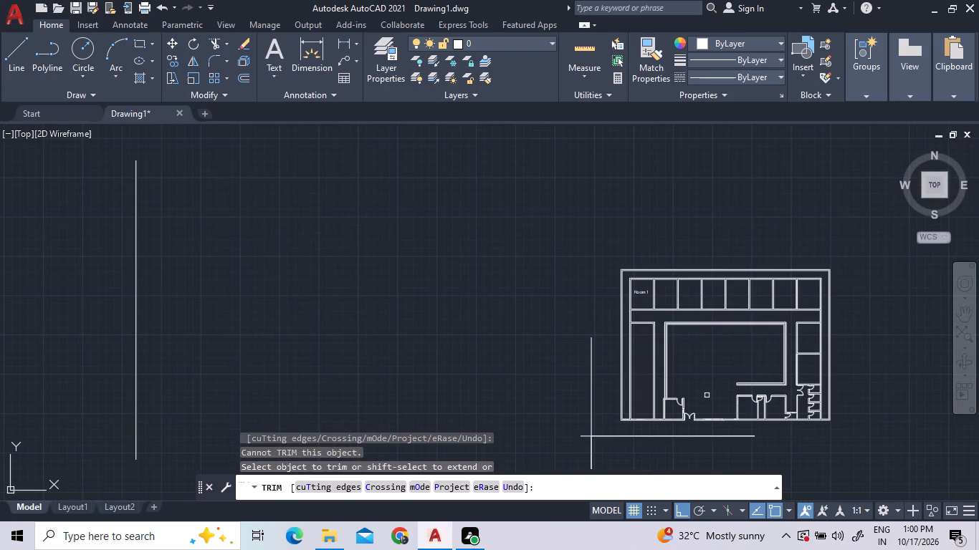
{"action": "scroll", "coordinate": [707, 395], "scroll_direction": "up", "scroll_amount": 2}
{"action": "right_click", "coordinate": [692, 333]}
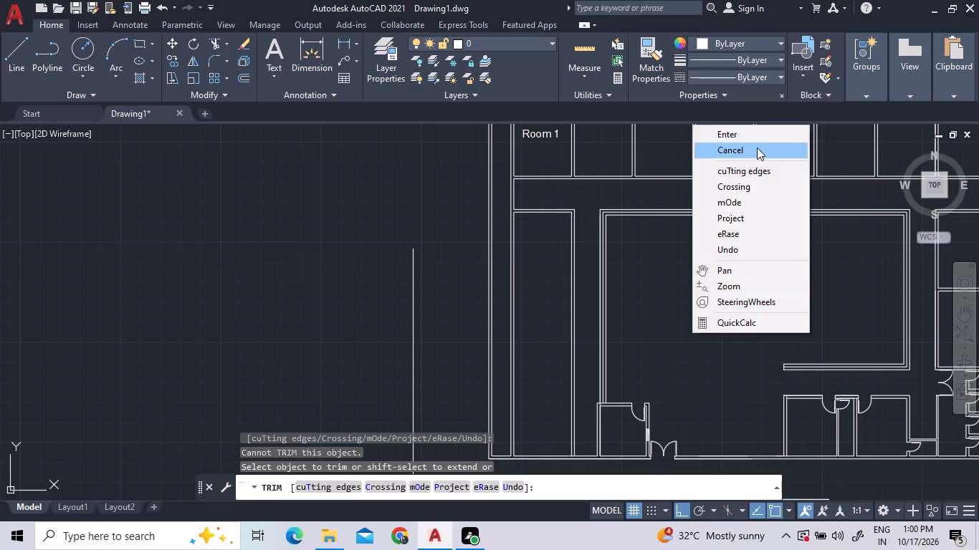
{"action": "left_click", "coordinate": [753, 136]}
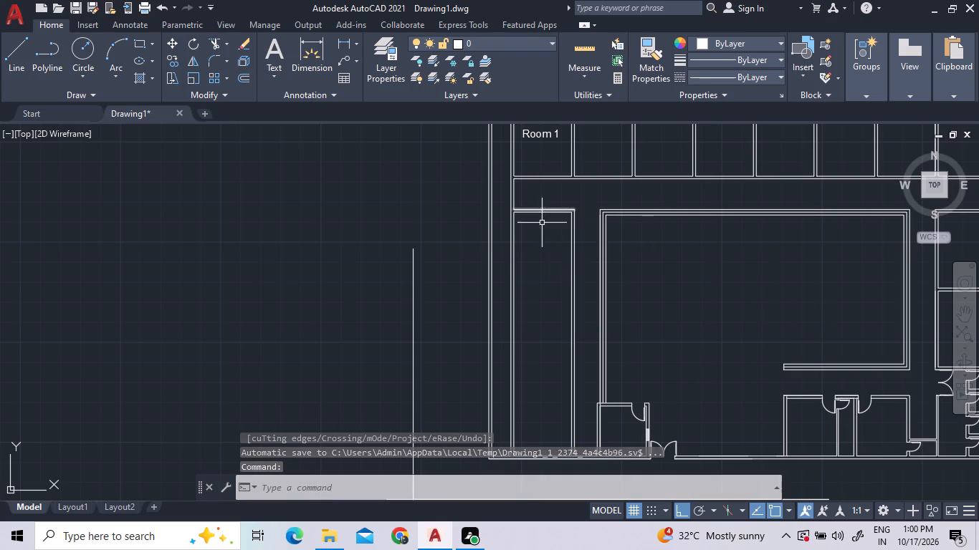
Quick-measure the hall, the exterior walls and the long west room.
{"action": "scroll", "coordinate": [529, 276], "scroll_direction": "down", "scroll_amount": 2}
{"action": "scroll", "coordinate": [555, 282], "scroll_direction": "up", "scroll_amount": 2}
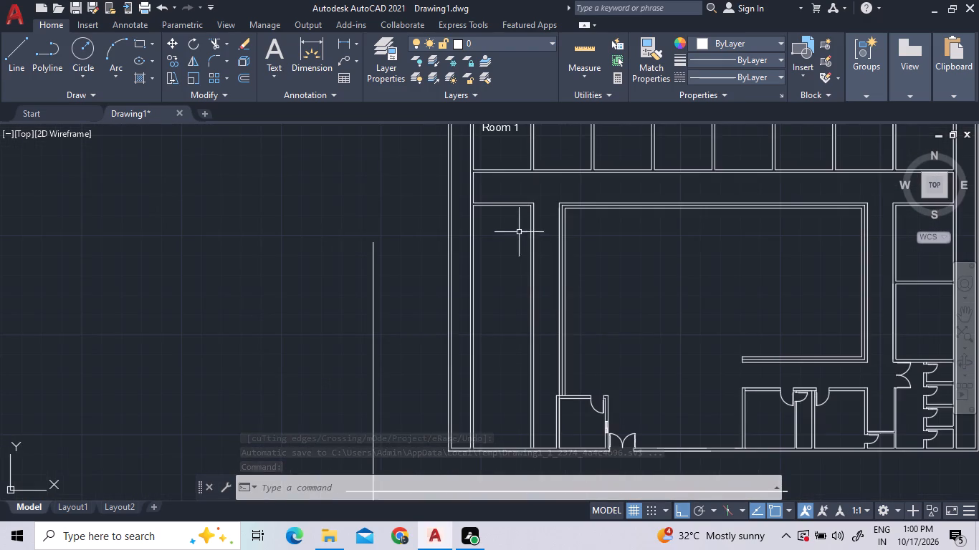
{"action": "scroll", "coordinate": [513, 245], "scroll_direction": "up", "scroll_amount": 1}
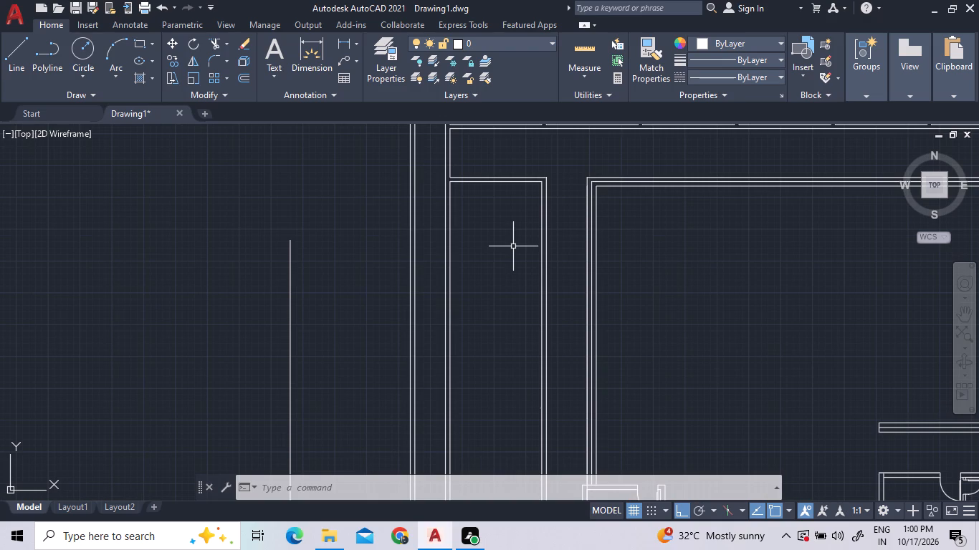
{"action": "scroll", "coordinate": [513, 246], "scroll_direction": "down", "scroll_amount": 1}
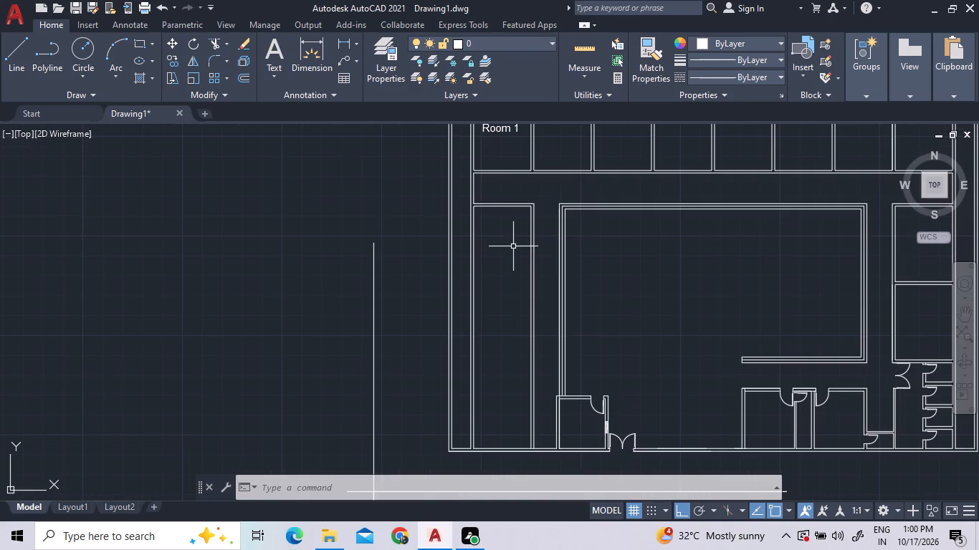
{"action": "scroll", "coordinate": [760, 325], "scroll_direction": "down", "scroll_amount": 1}
{"action": "scroll", "coordinate": [874, 350], "scroll_direction": "up", "scroll_amount": 2}
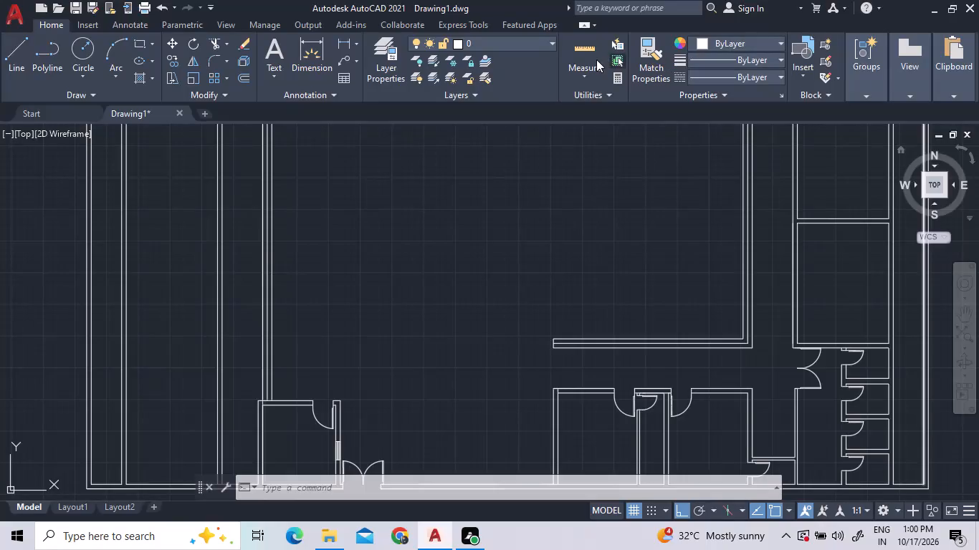
{"action": "left_click", "coordinate": [596, 59]}
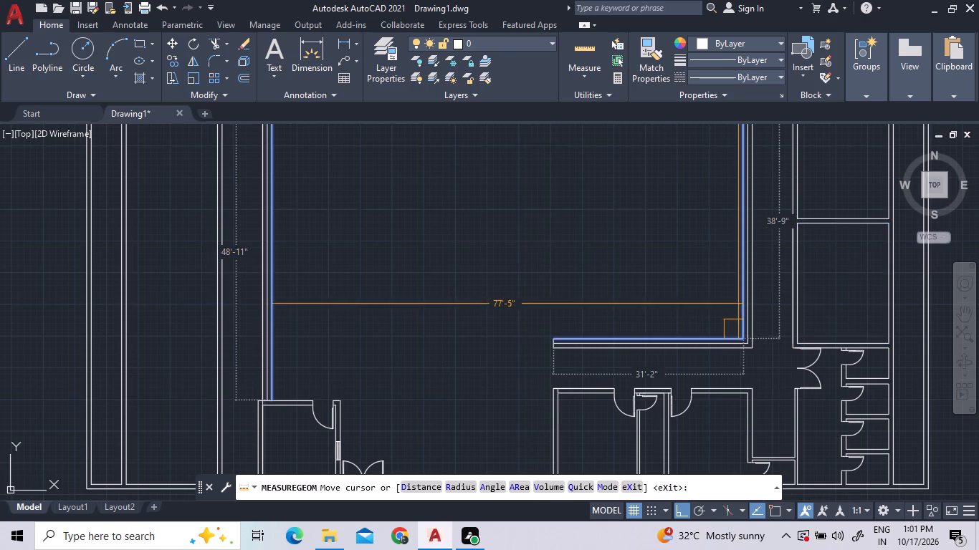
{"action": "scroll", "coordinate": [737, 347], "scroll_direction": "down", "scroll_amount": 2}
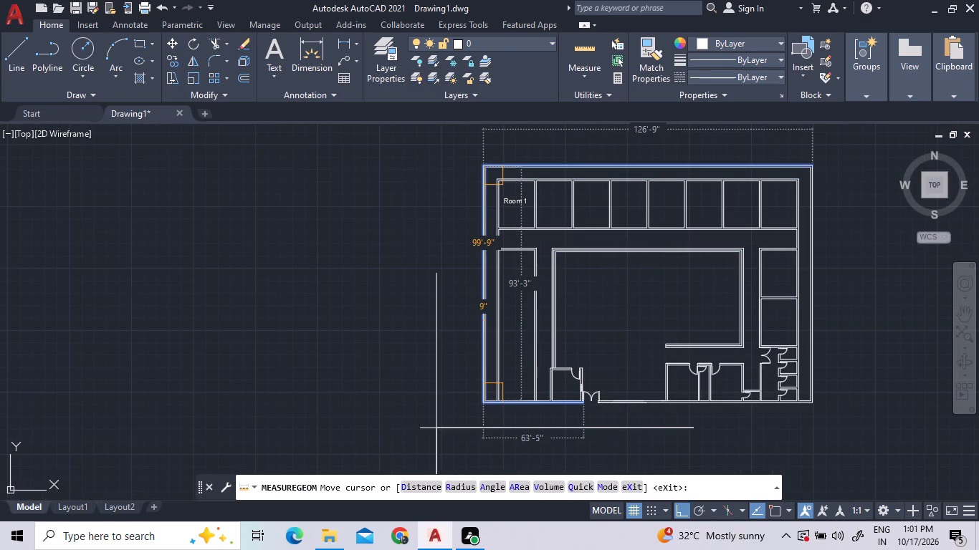
{"action": "scroll", "coordinate": [531, 342], "scroll_direction": "up", "scroll_amount": 2}
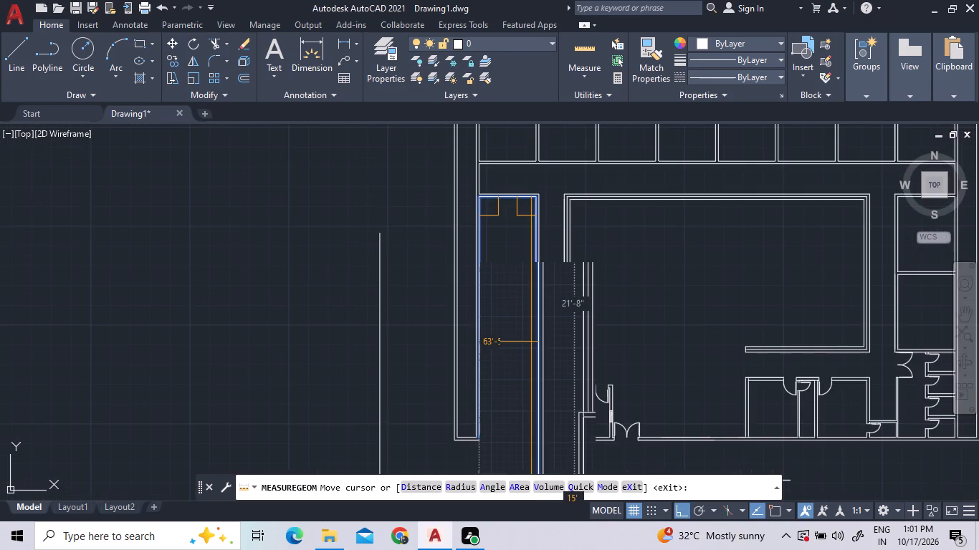
{"action": "scroll", "coordinate": [530, 347], "scroll_direction": "down", "scroll_amount": 1}
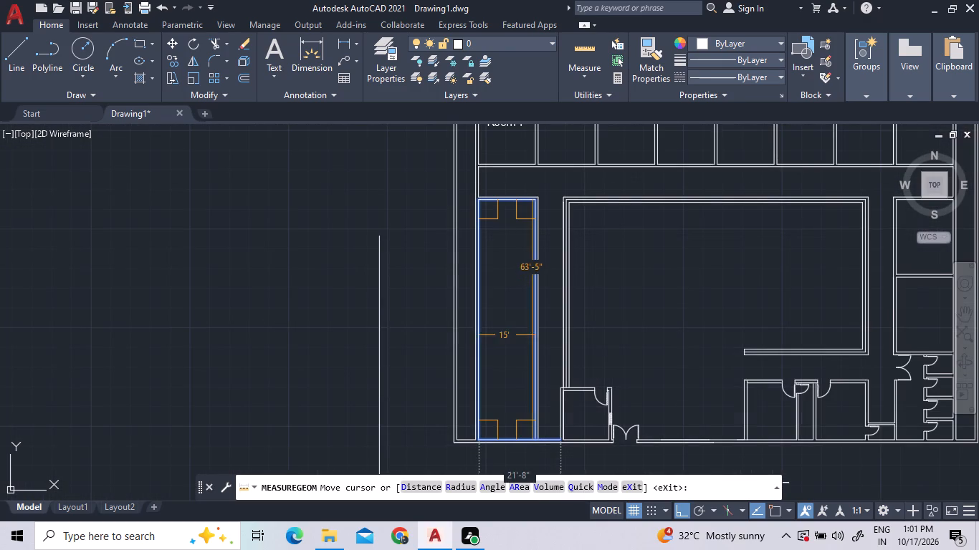
{"action": "key", "text": "Escape"}
Offset the inner north wall line of the long west room 19'9" south into the room.
{"action": "scroll", "coordinate": [531, 335], "scroll_direction": "down", "scroll_amount": 2}
{"action": "scroll", "coordinate": [742, 284], "scroll_direction": "up", "scroll_amount": 2}
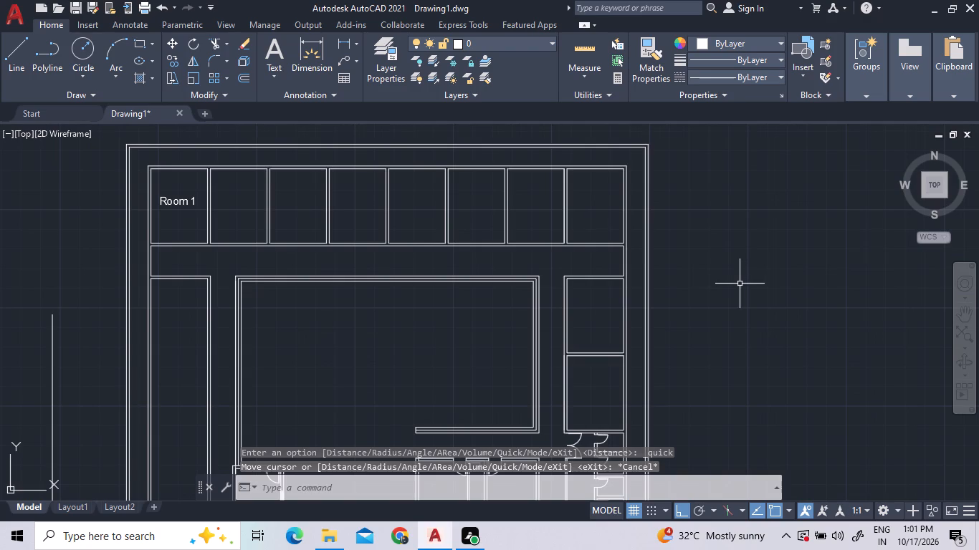
{"action": "left_click", "coordinate": [249, 72]}
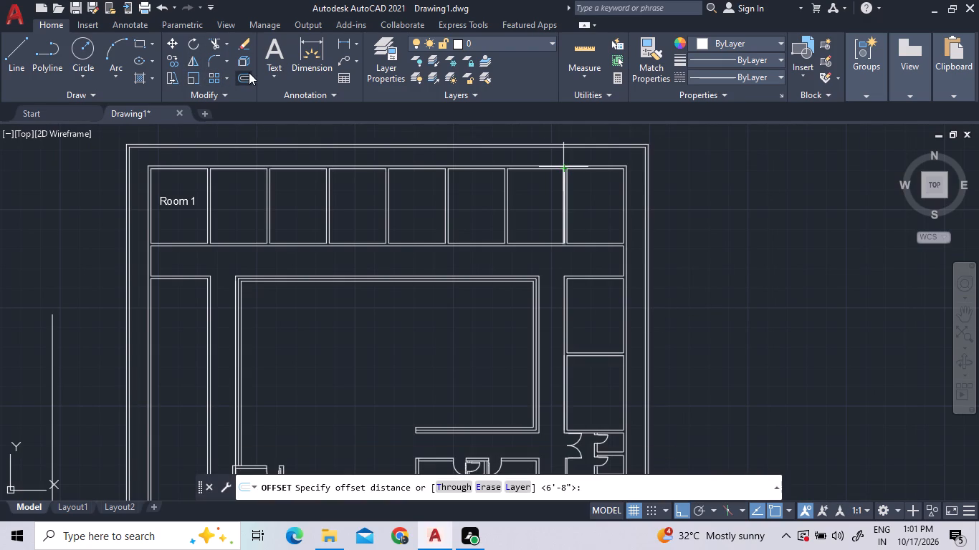
{"action": "key", "text": "1"}
{"action": "type", "text": "9'"}
{"action": "type", "text": "9\""}
{"action": "key", "text": "Return"}
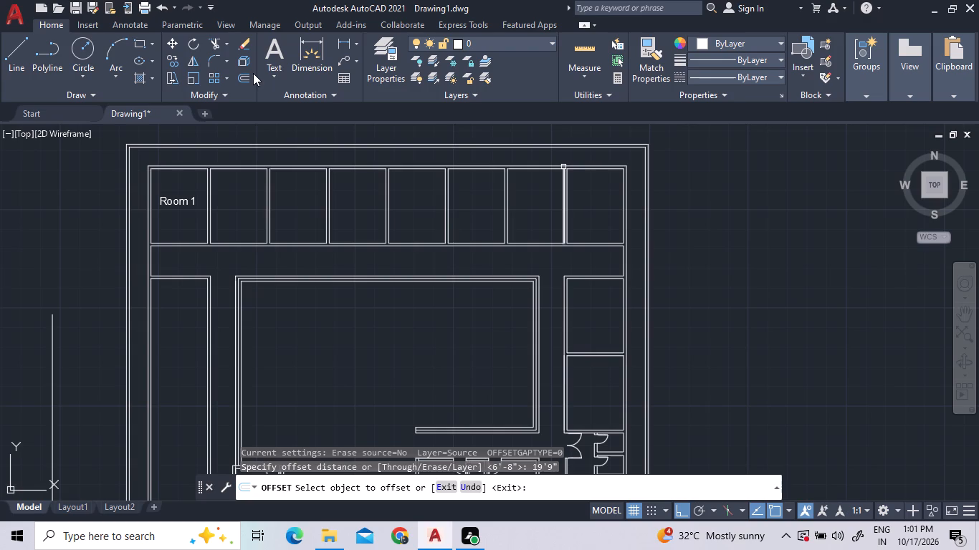
{"action": "scroll", "coordinate": [173, 279], "scroll_direction": "up", "scroll_amount": 3}
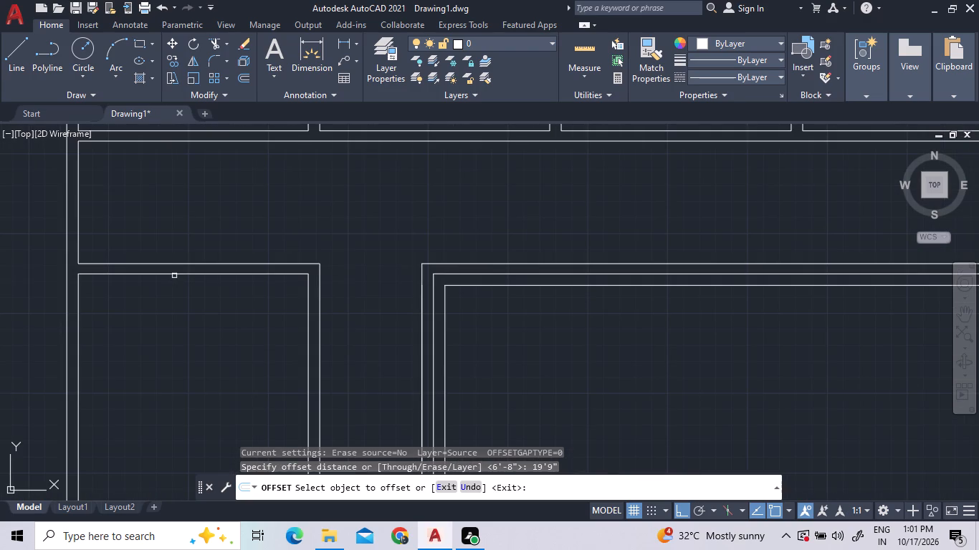
{"action": "left_click", "coordinate": [173, 274]}
{"action": "scroll", "coordinate": [167, 329], "scroll_direction": "down", "scroll_amount": 3}
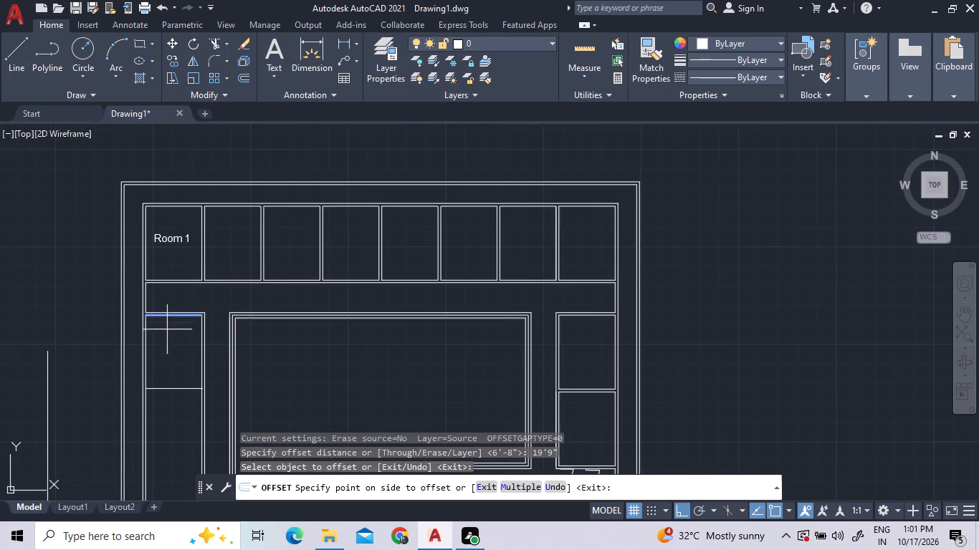
{"action": "left_click", "coordinate": [171, 342]}
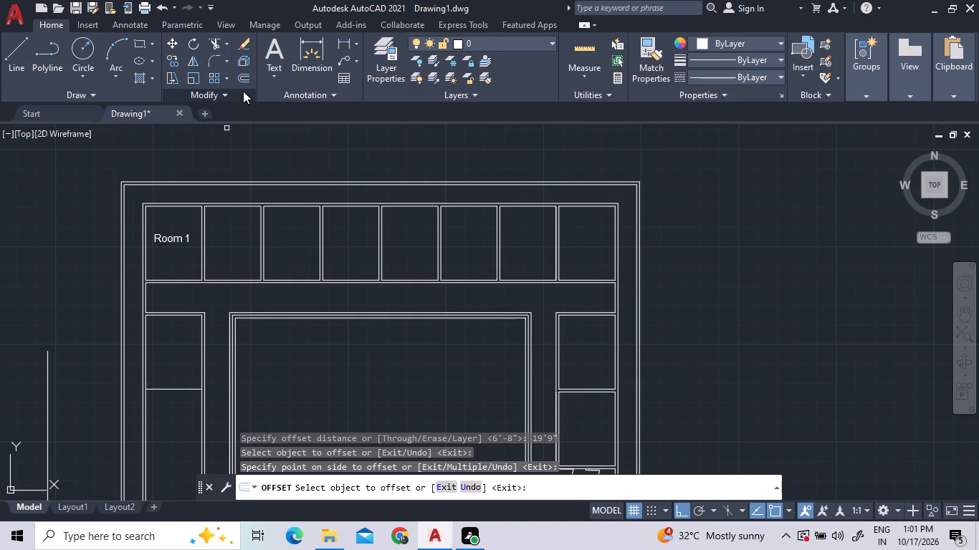
Offset the new west room partition line 9" south to form a double-line wall.
{"action": "left_click", "coordinate": [249, 73]}
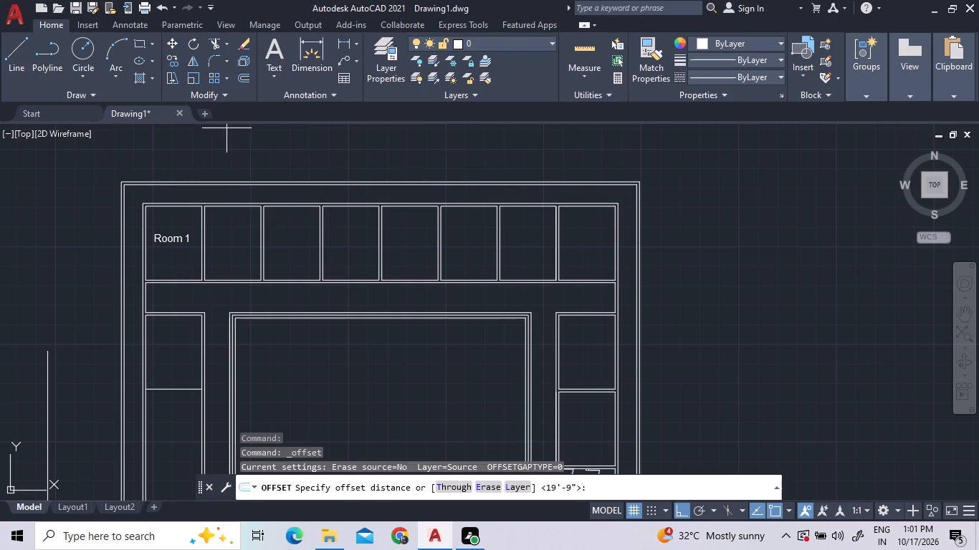
{"action": "type", "text": "9\""}
{"action": "key", "text": "Return"}
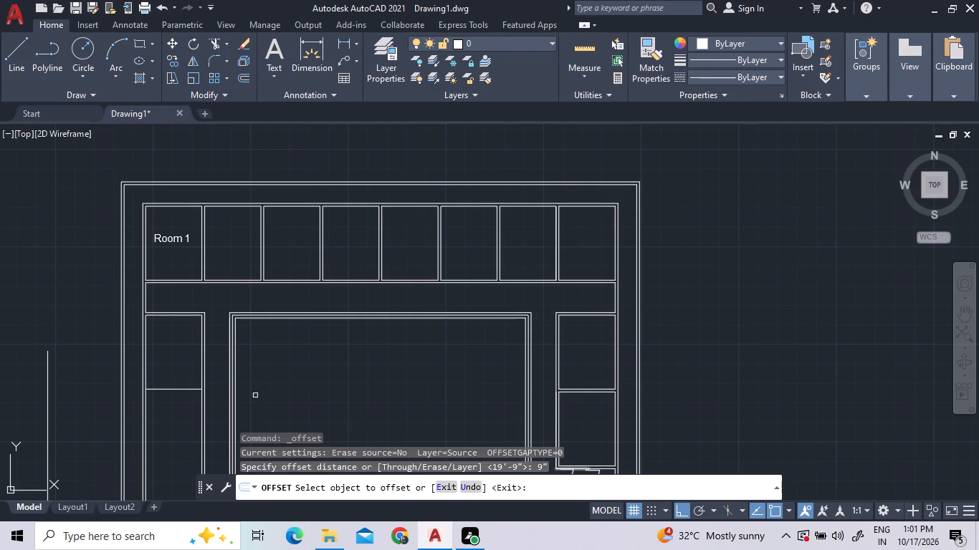
{"action": "double_click", "coordinate": [183, 389]}
{"action": "left_click", "coordinate": [175, 402]}
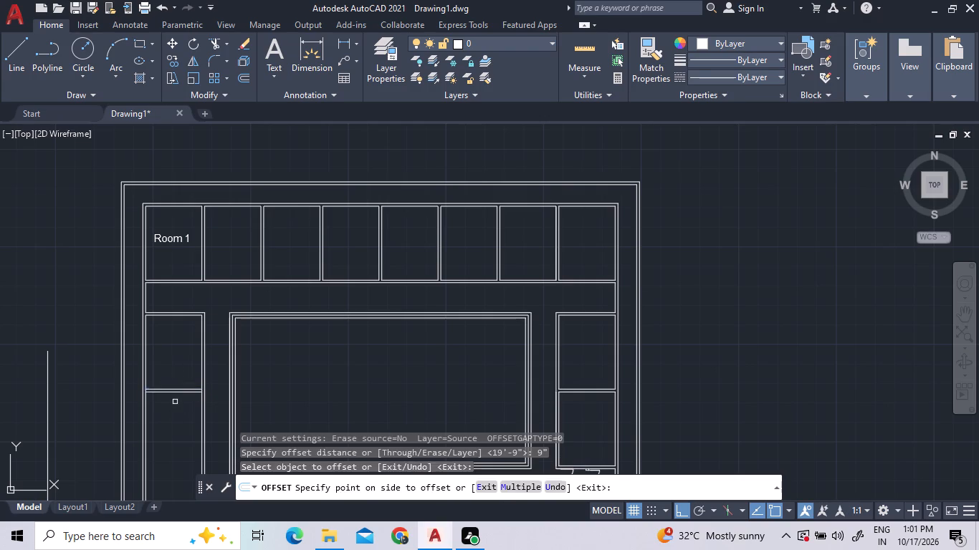
Offset the lower line of the first west room partition 19'9" south.
{"action": "scroll", "coordinate": [188, 365], "scroll_direction": "down", "scroll_amount": 2}
{"action": "scroll", "coordinate": [182, 409], "scroll_direction": "up", "scroll_amount": 2}
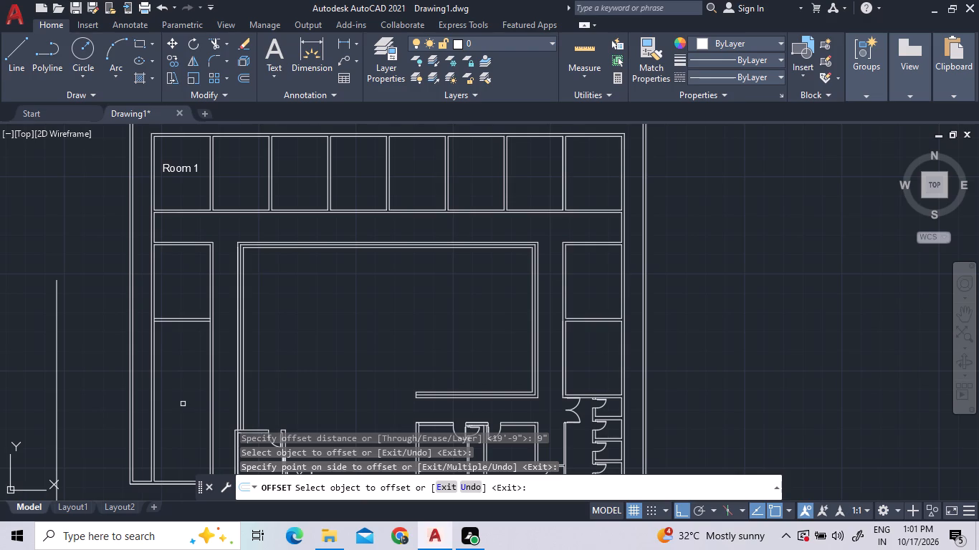
{"action": "left_click", "coordinate": [235, 85]}
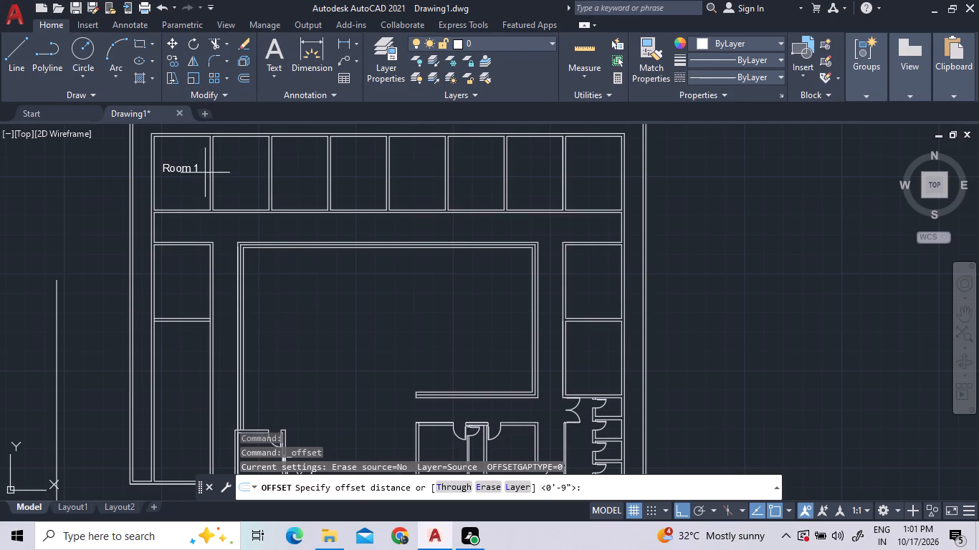
{"action": "left_click", "coordinate": [238, 76]}
{"action": "key", "text": "1"}
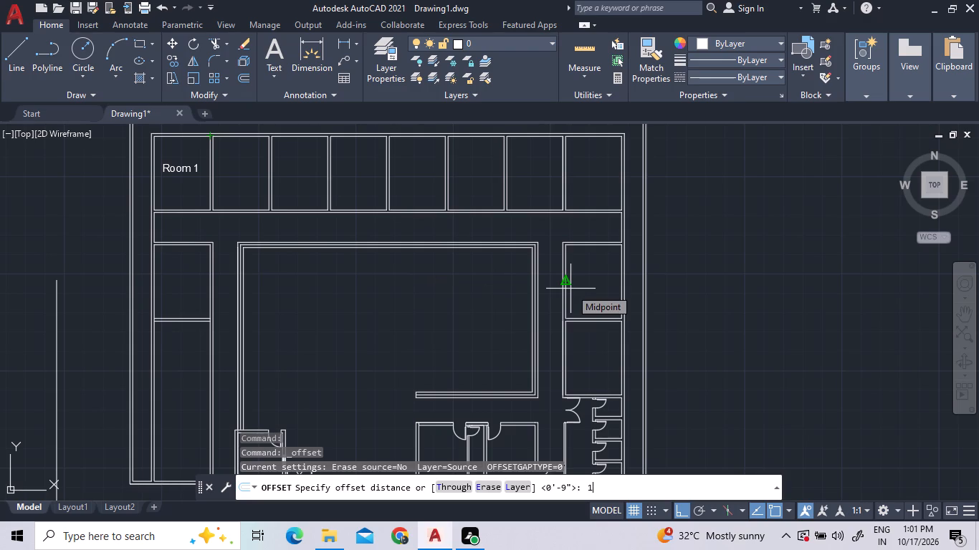
{"action": "type", "text": "99"}
{"action": "key", "text": "BackSpace"}
{"action": "type", "text": "'9\""}
{"action": "key", "text": "Return"}
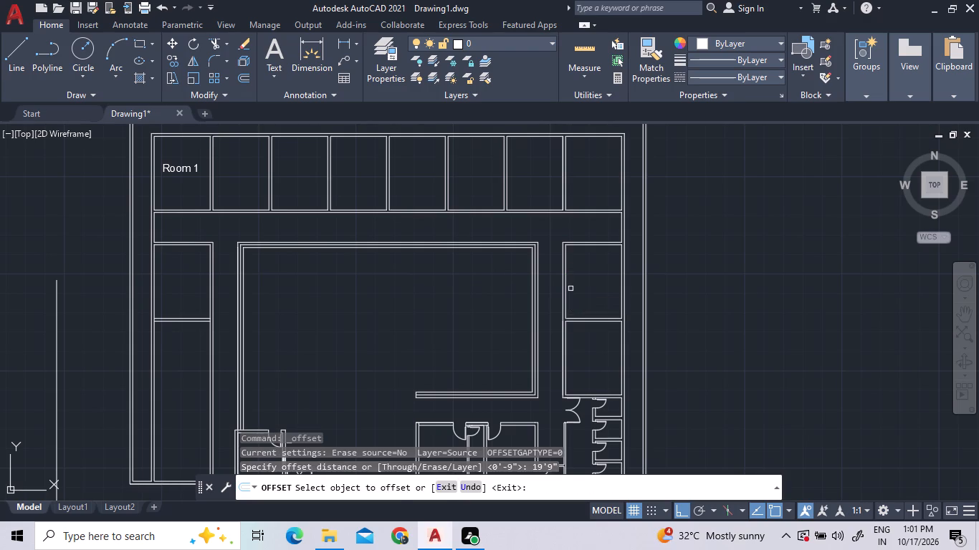
{"action": "left_click", "coordinate": [172, 321]}
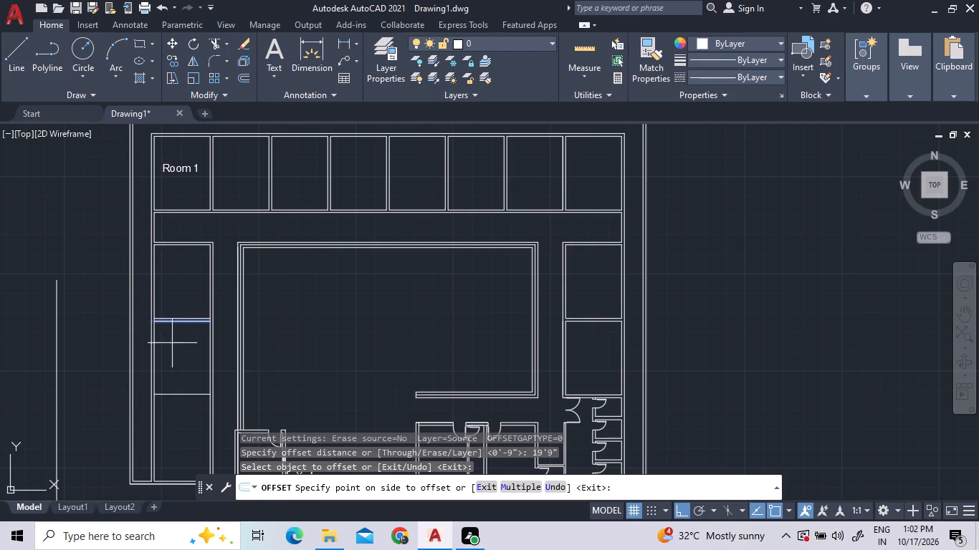
{"action": "left_click", "coordinate": [173, 362]}
Offset the second west room partition line 9" south to give the wall its thickness.
{"action": "left_click", "coordinate": [244, 78]}
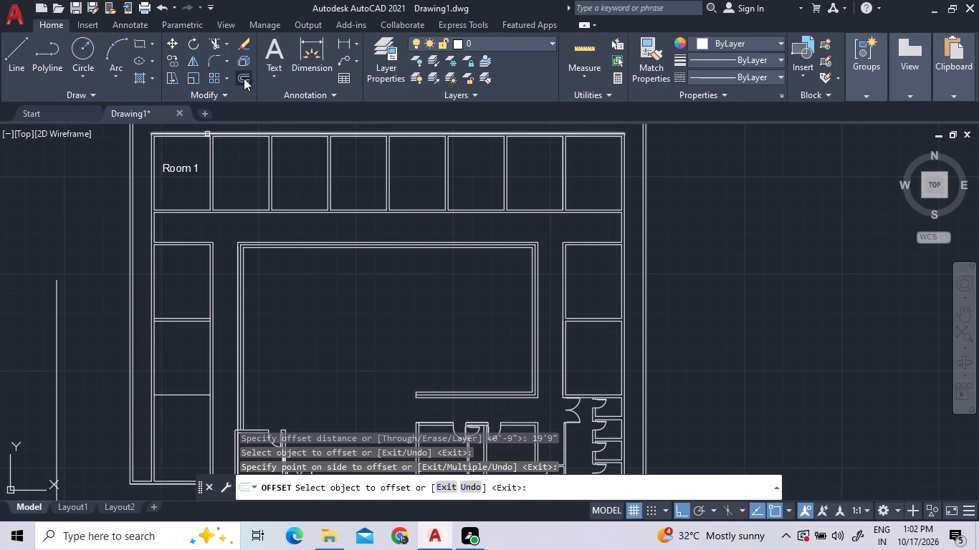
{"action": "type", "text": "9\""}
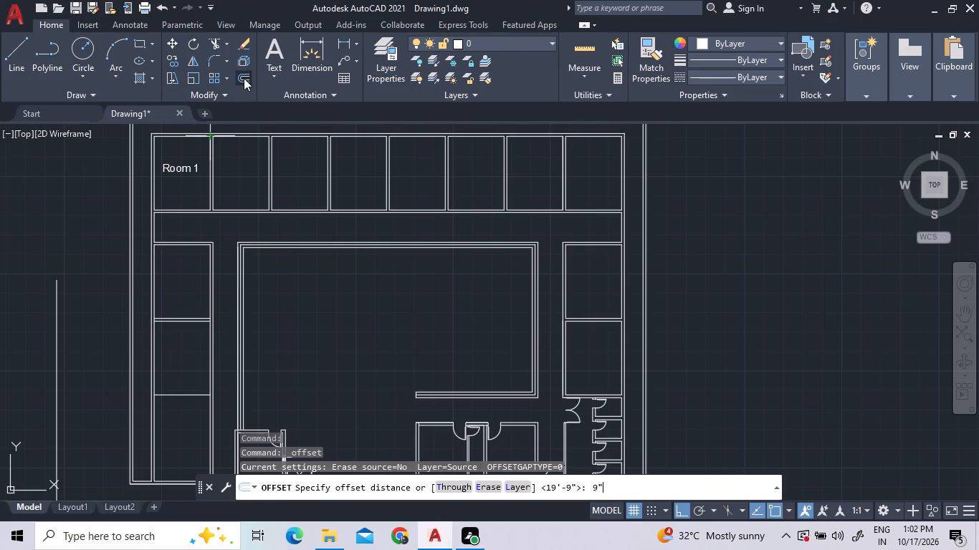
{"action": "key", "text": "Return"}
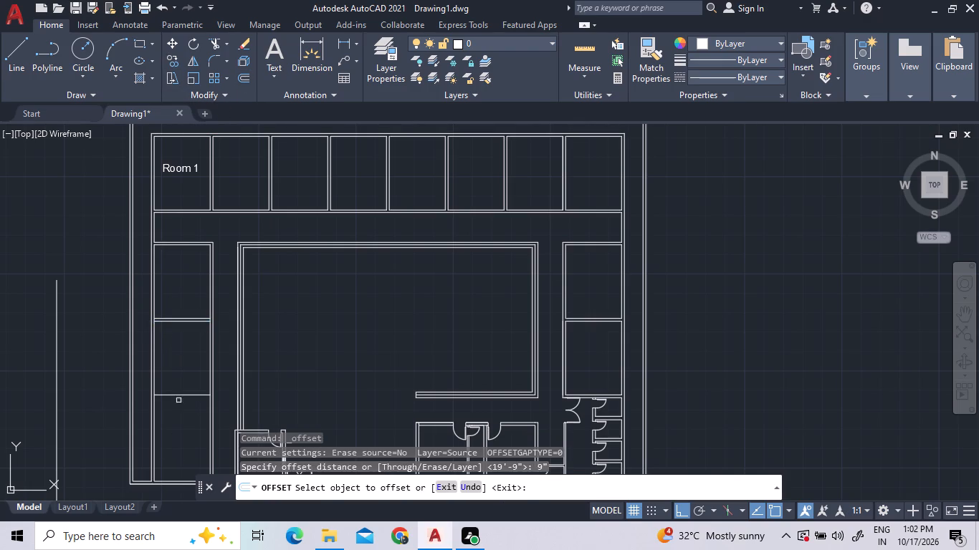
{"action": "left_click", "coordinate": [178, 395]}
{"action": "left_click", "coordinate": [174, 410]}
Quick-measure the southernmost west room and the small southeast cubicles with their partition walls.
{"action": "scroll", "coordinate": [179, 359], "scroll_direction": "down", "scroll_amount": 1}
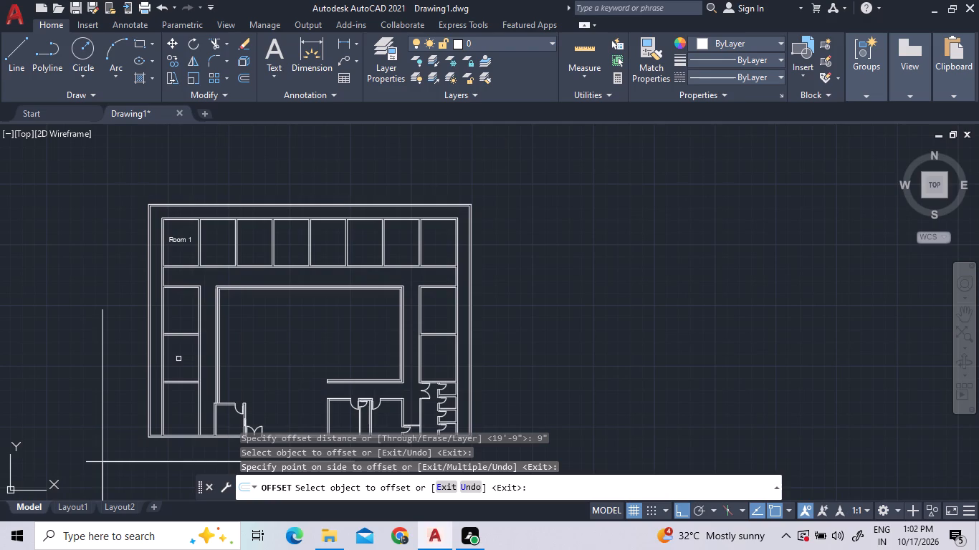
{"action": "scroll", "coordinate": [181, 444], "scroll_direction": "up", "scroll_amount": 2}
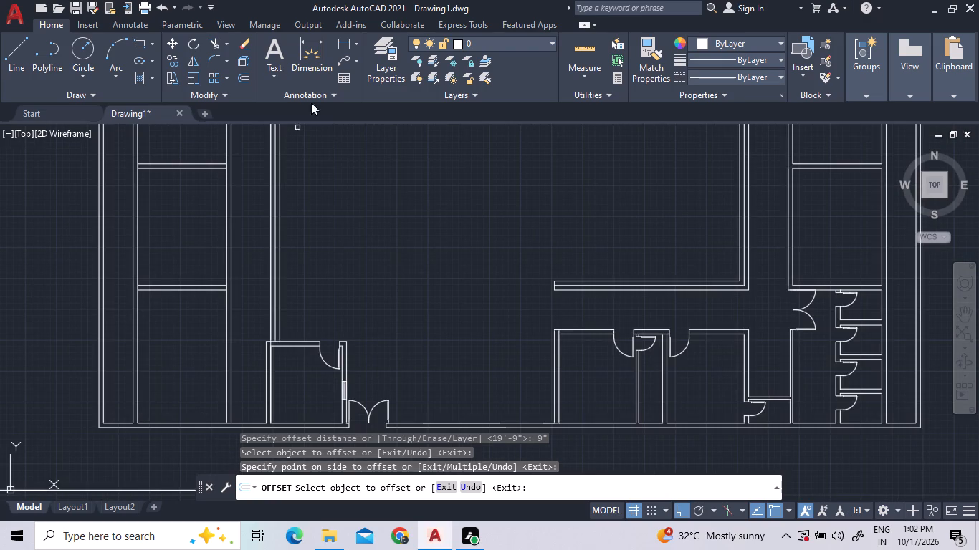
{"action": "left_click", "coordinate": [593, 46]}
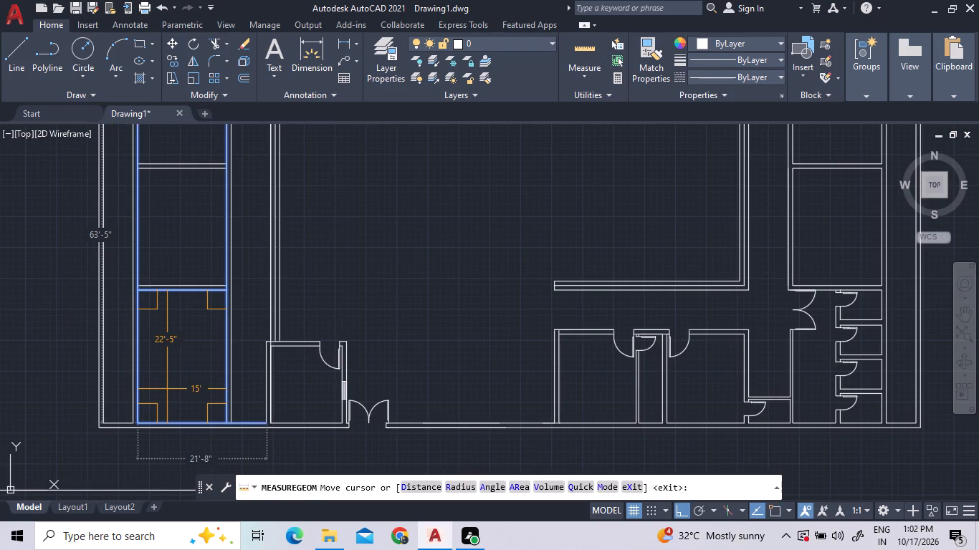
{"action": "scroll", "coordinate": [167, 389], "scroll_direction": "down", "scroll_amount": 1}
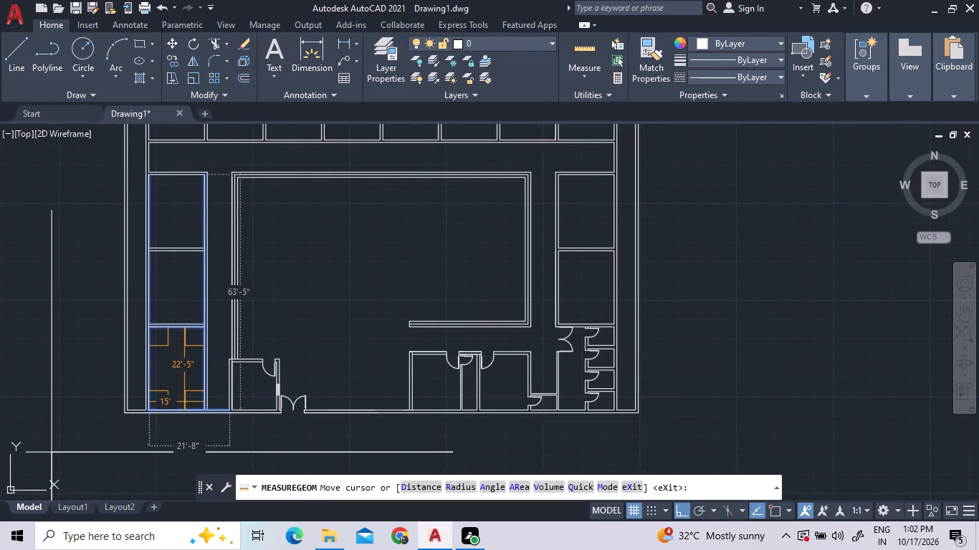
{"action": "scroll", "coordinate": [617, 357], "scroll_direction": "up", "scroll_amount": 3}
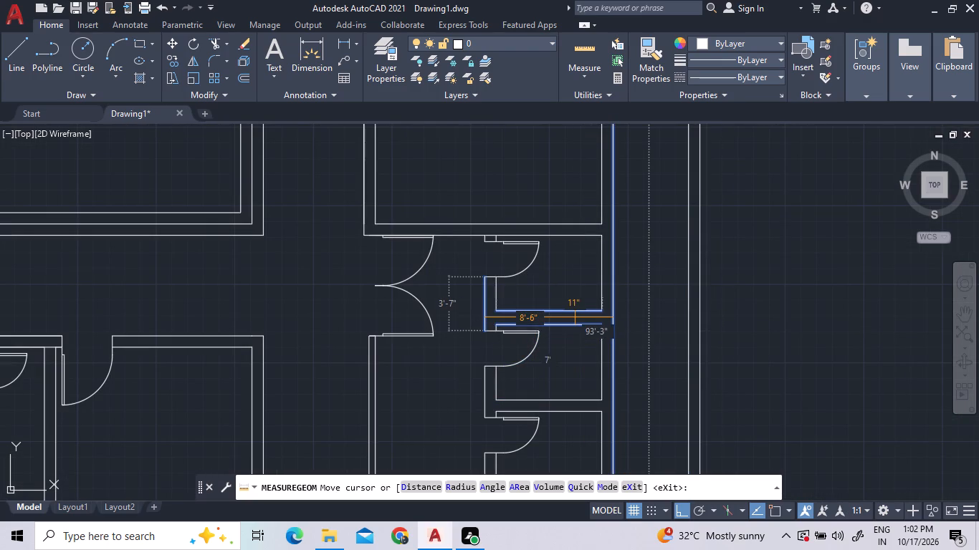
{"action": "scroll", "coordinate": [573, 319], "scroll_direction": "up", "scroll_amount": 2}
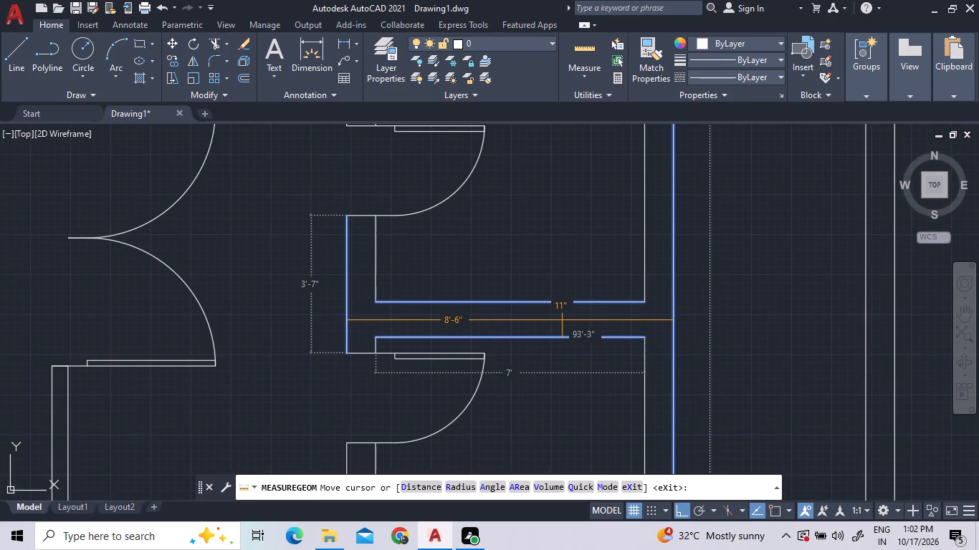
{"action": "scroll", "coordinate": [541, 263], "scroll_direction": "down", "scroll_amount": 1}
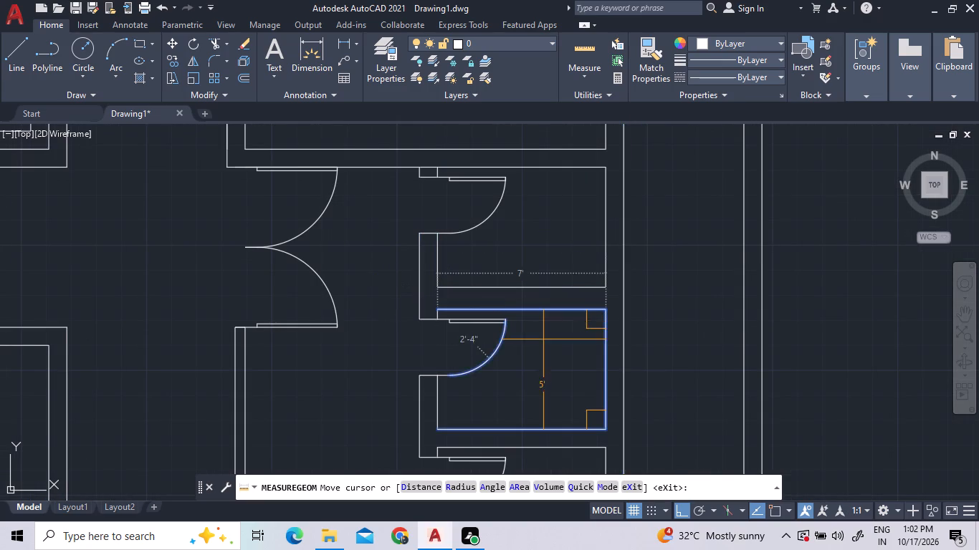
{"action": "scroll", "coordinate": [543, 339], "scroll_direction": "down", "scroll_amount": 1}
{"action": "scroll", "coordinate": [545, 412], "scroll_direction": "down", "scroll_amount": 3}
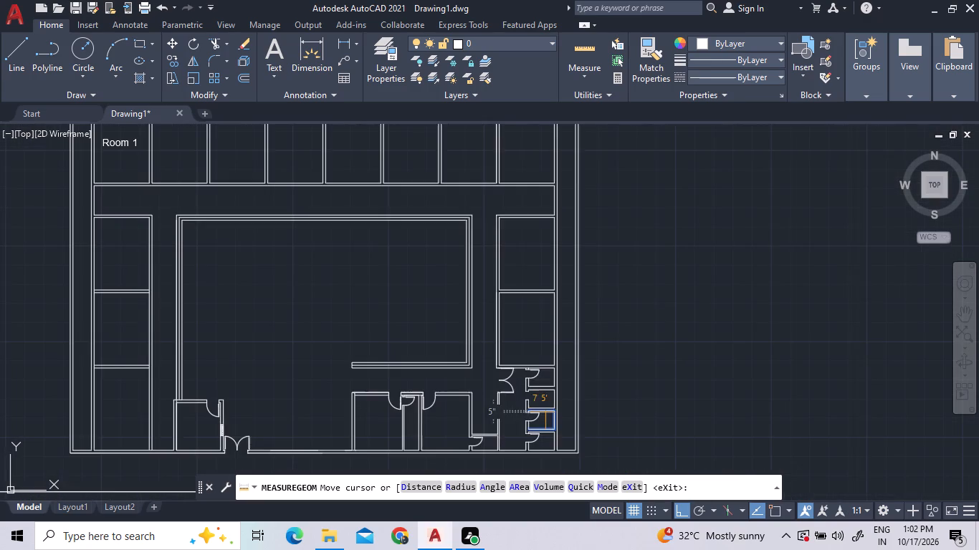
{"action": "scroll", "coordinate": [543, 442], "scroll_direction": "up", "scroll_amount": 2}
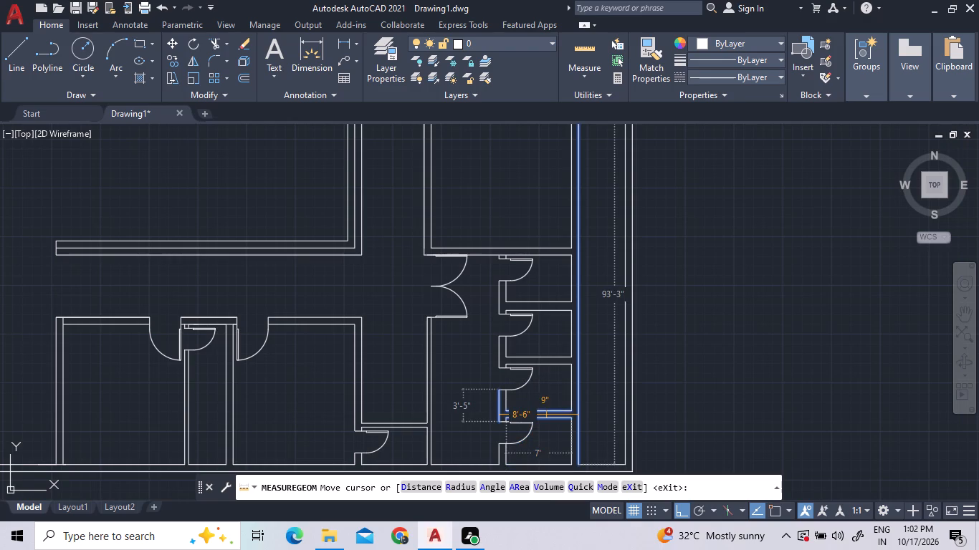
{"action": "key", "text": "Escape"}
Trim the inner wall lines of the west room where the upper 9" partition meets them at both ends.
{"action": "scroll", "coordinate": [195, 333], "scroll_direction": "down", "scroll_amount": 5}
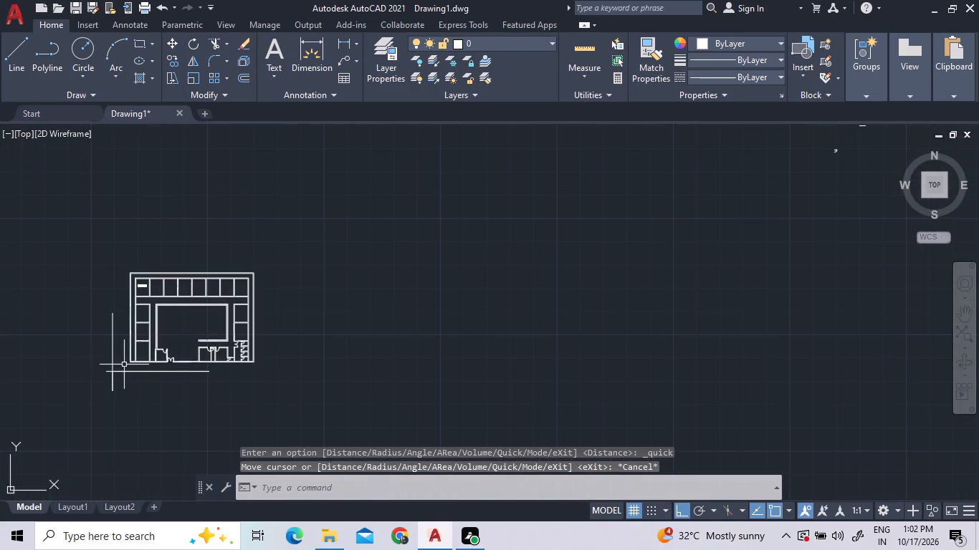
{"action": "scroll", "coordinate": [115, 335], "scroll_direction": "up", "scroll_amount": 2}
{"action": "scroll", "coordinate": [157, 391], "scroll_direction": "up", "scroll_amount": 2}
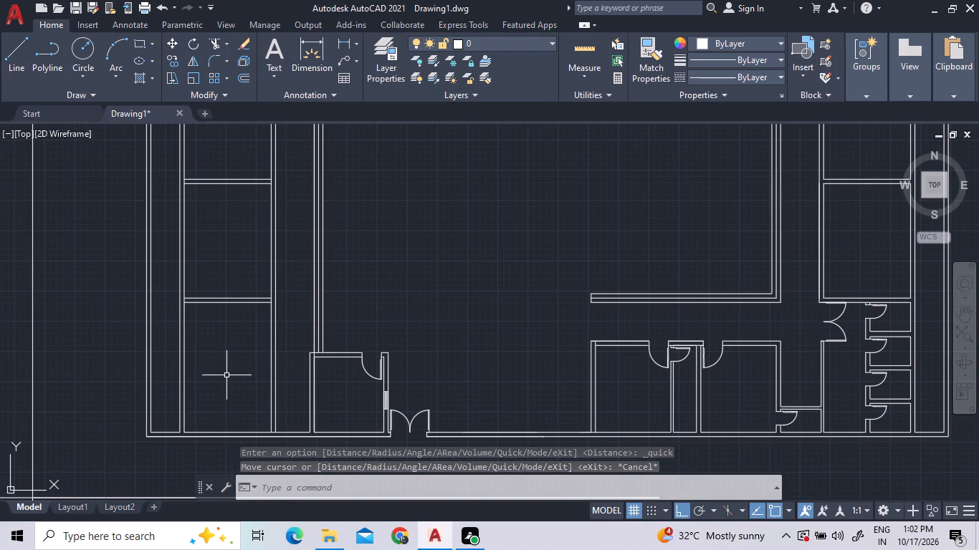
{"action": "scroll", "coordinate": [242, 294], "scroll_direction": "down", "scroll_amount": 3}
{"action": "scroll", "coordinate": [239, 257], "scroll_direction": "up", "scroll_amount": 2}
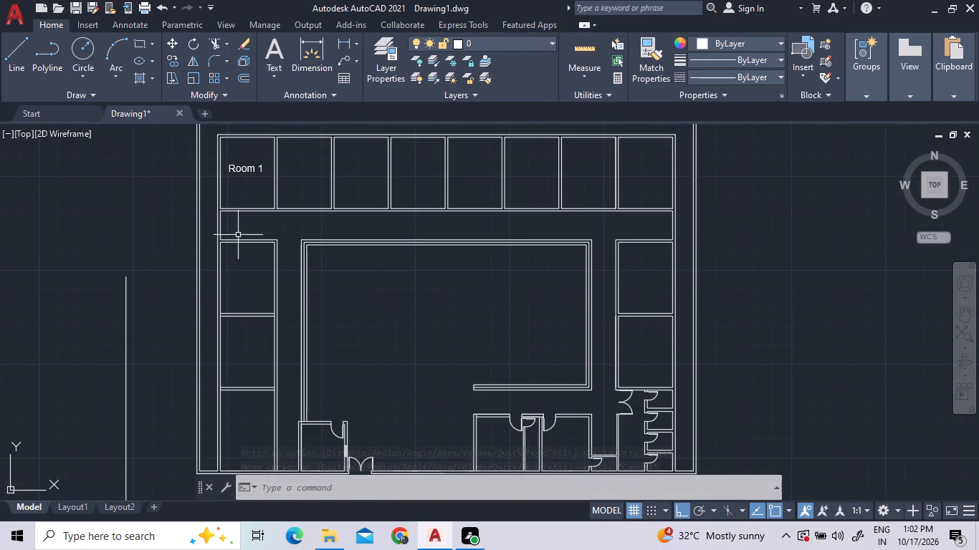
{"action": "scroll", "coordinate": [238, 271], "scroll_direction": "up", "scroll_amount": 1}
{"action": "scroll", "coordinate": [234, 383], "scroll_direction": "up", "scroll_amount": 1}
{"action": "middle_click_drag", "start_coordinate": [236, 383], "coordinate": [242, 365]}
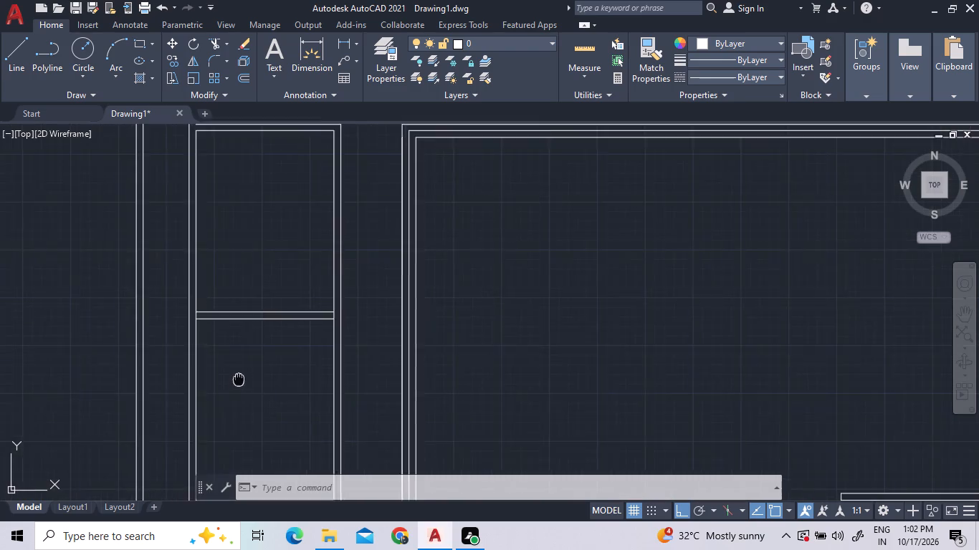
{"action": "middle_click_drag", "start_coordinate": [242, 365], "coordinate": [244, 304]}
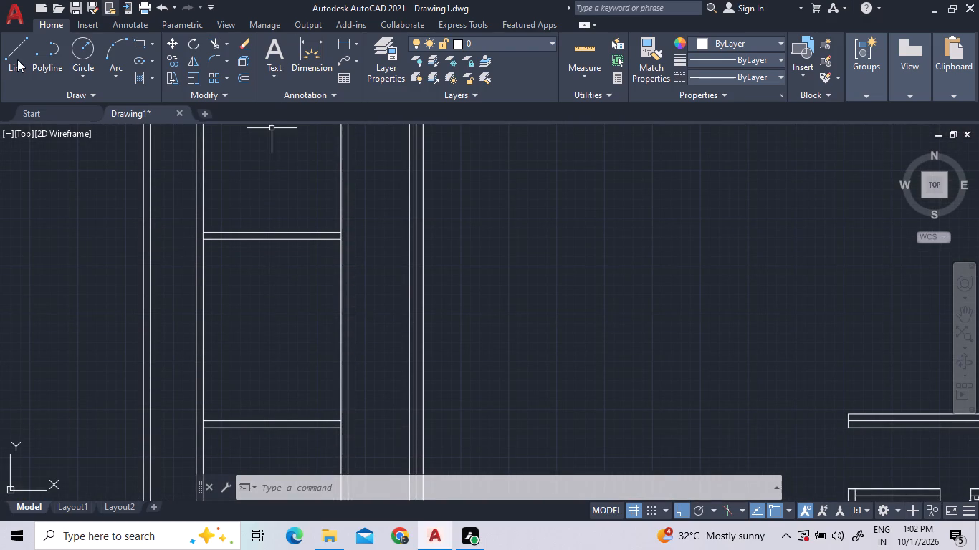
{"action": "left_click", "coordinate": [218, 42]}
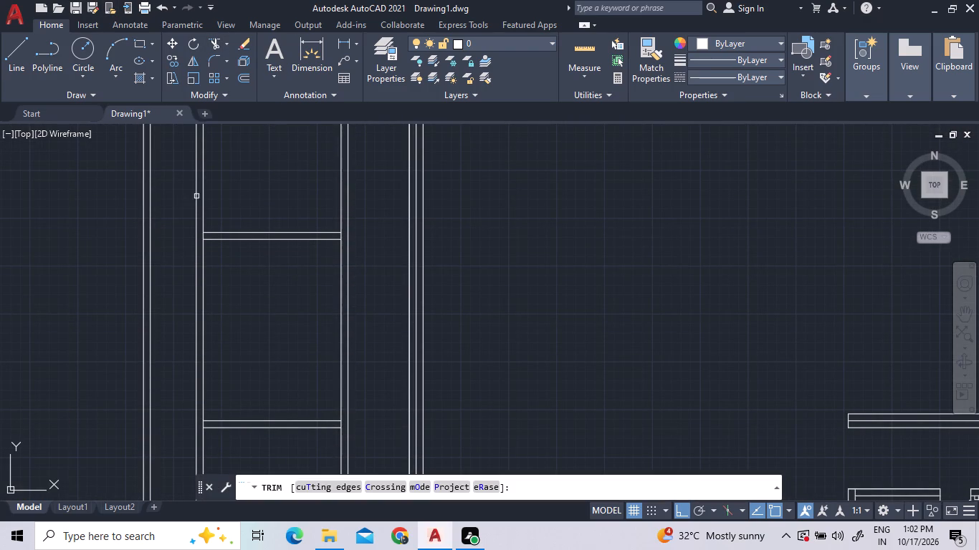
{"action": "double_click", "coordinate": [203, 236]}
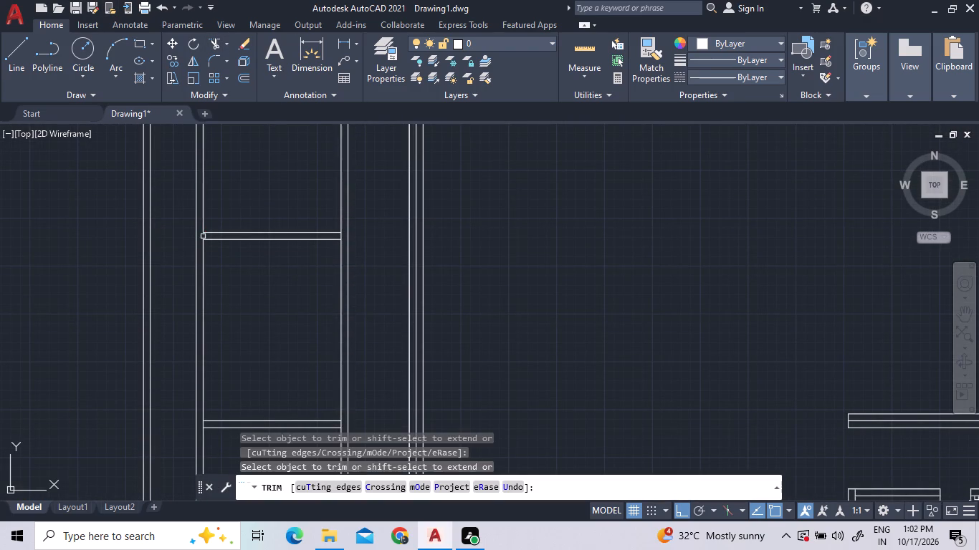
{"action": "double_click", "coordinate": [340, 237]}
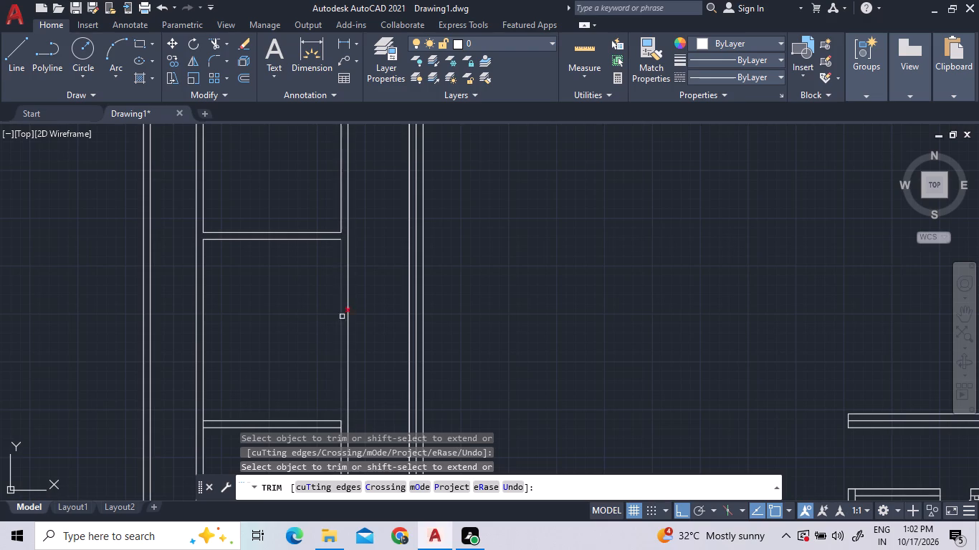
Trim the inner wall lines at both ends of the lower west room partition to open its junctions.
{"action": "scroll", "coordinate": [316, 249], "scroll_direction": "down", "scroll_amount": 3}
{"action": "scroll", "coordinate": [312, 299], "scroll_direction": "up", "scroll_amount": 3}
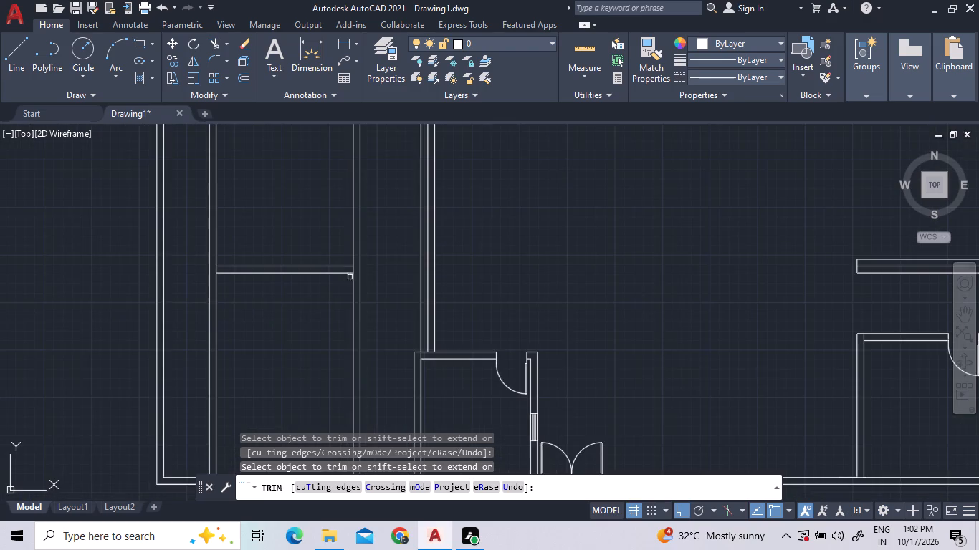
{"action": "scroll", "coordinate": [351, 271], "scroll_direction": "up", "scroll_amount": 3}
{"action": "left_click", "coordinate": [358, 263]}
{"action": "left_click", "coordinate": [348, 261]}
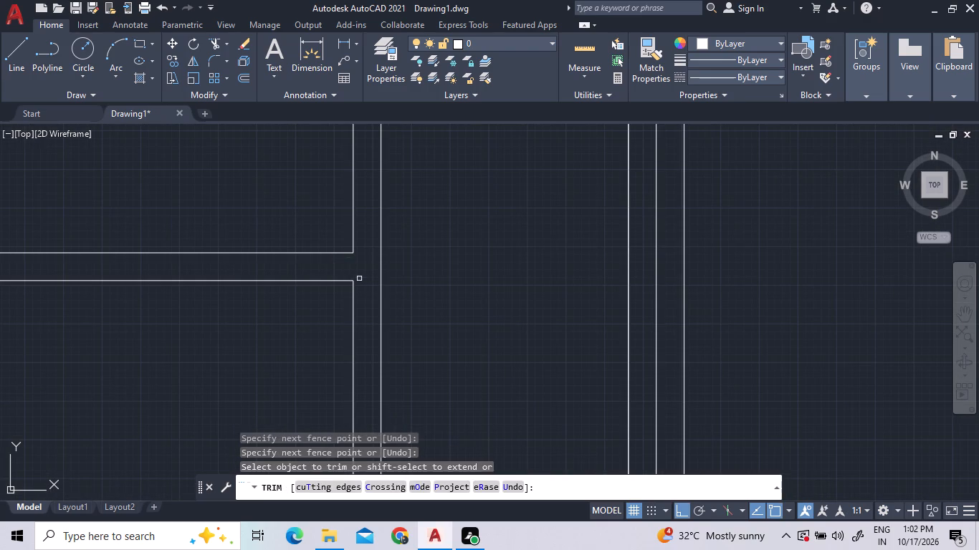
{"action": "scroll", "coordinate": [369, 295], "scroll_direction": "down", "scroll_amount": 4}
{"action": "scroll", "coordinate": [276, 299], "scroll_direction": "up", "scroll_amount": 3}
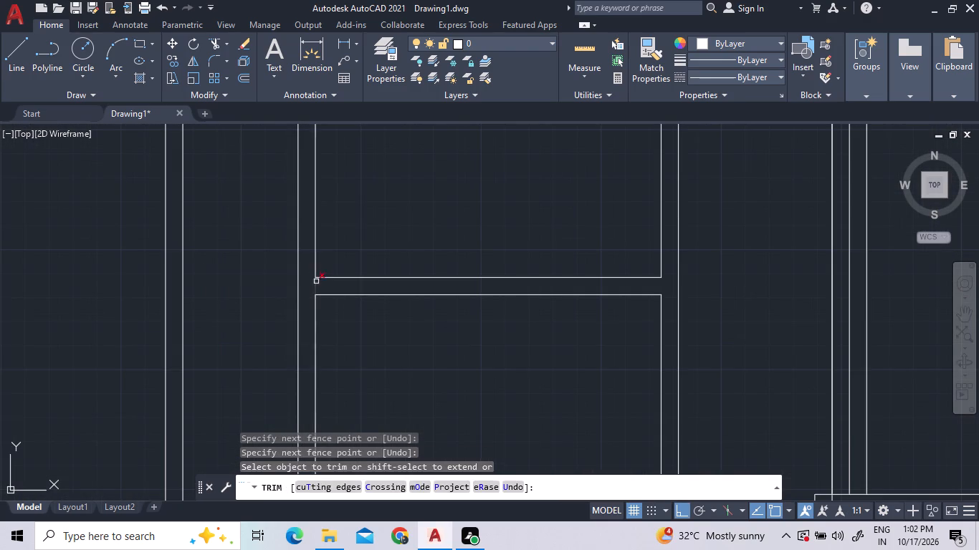
{"action": "double_click", "coordinate": [316, 281]}
{"action": "scroll", "coordinate": [338, 287], "scroll_direction": "down", "scroll_amount": 4}
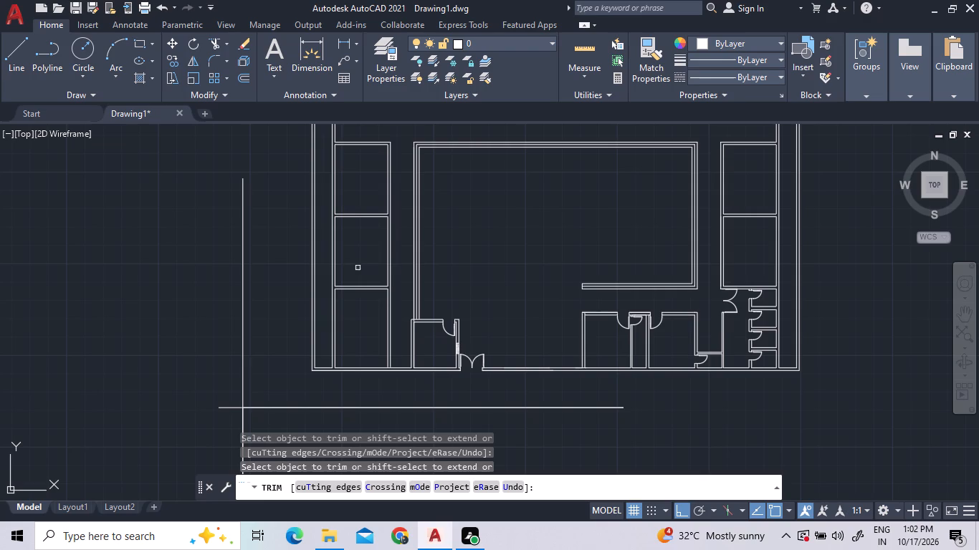
{"action": "right_click", "coordinate": [545, 237]}
{"action": "left_click", "coordinate": [558, 247]}
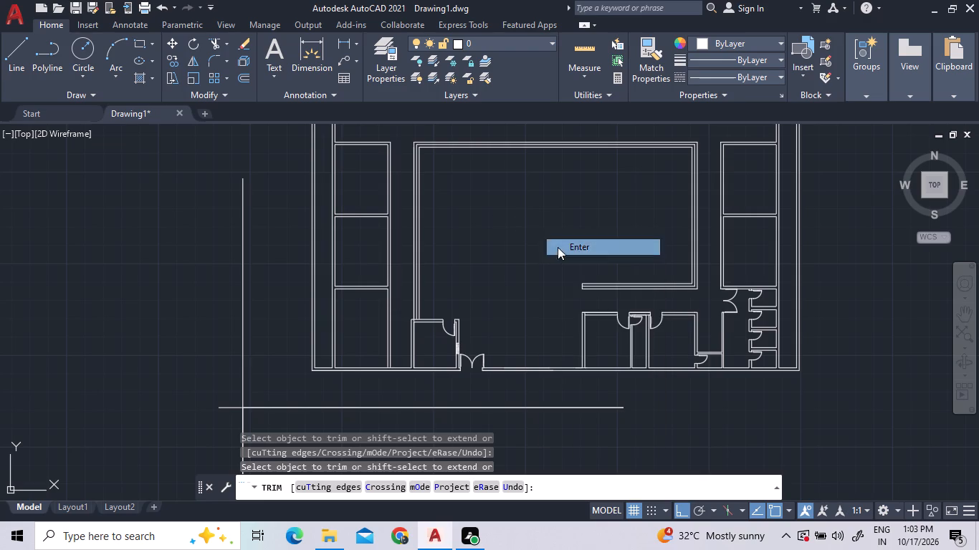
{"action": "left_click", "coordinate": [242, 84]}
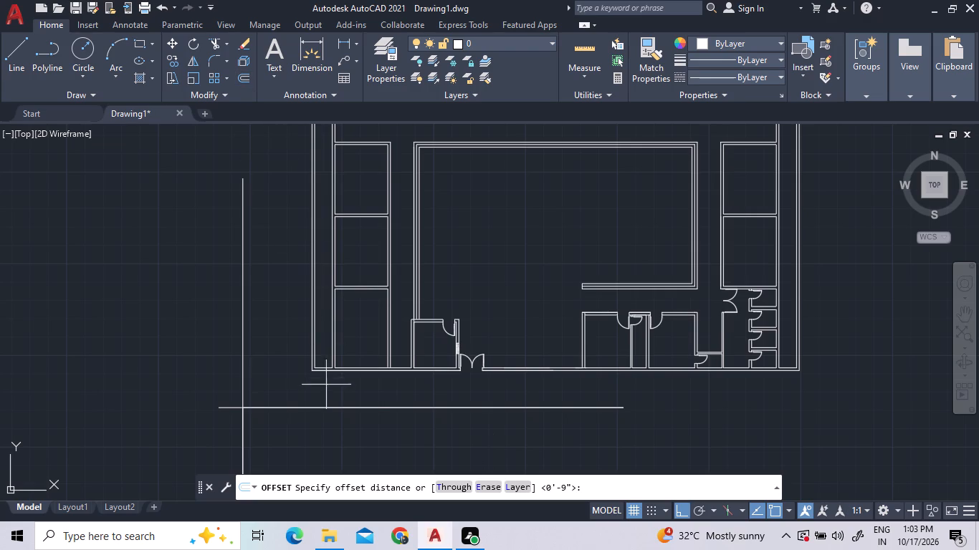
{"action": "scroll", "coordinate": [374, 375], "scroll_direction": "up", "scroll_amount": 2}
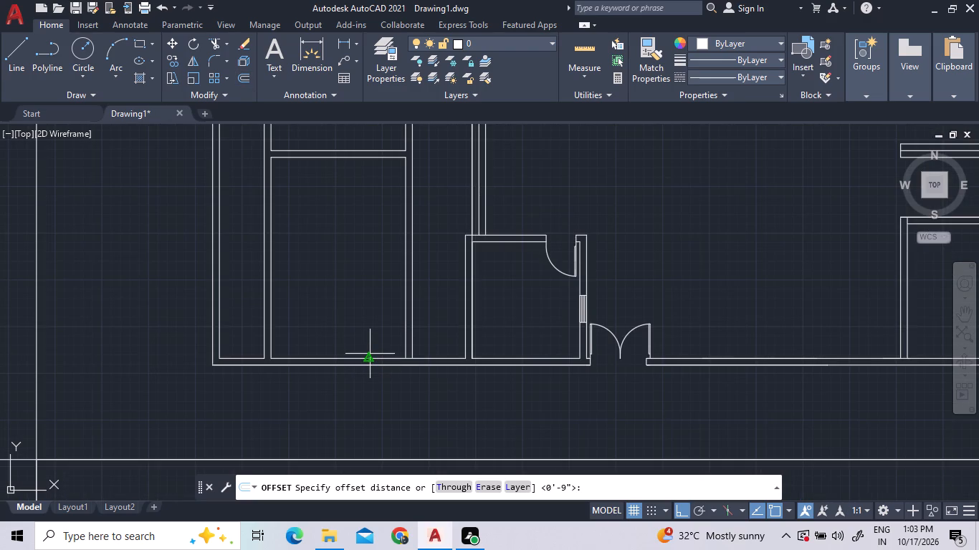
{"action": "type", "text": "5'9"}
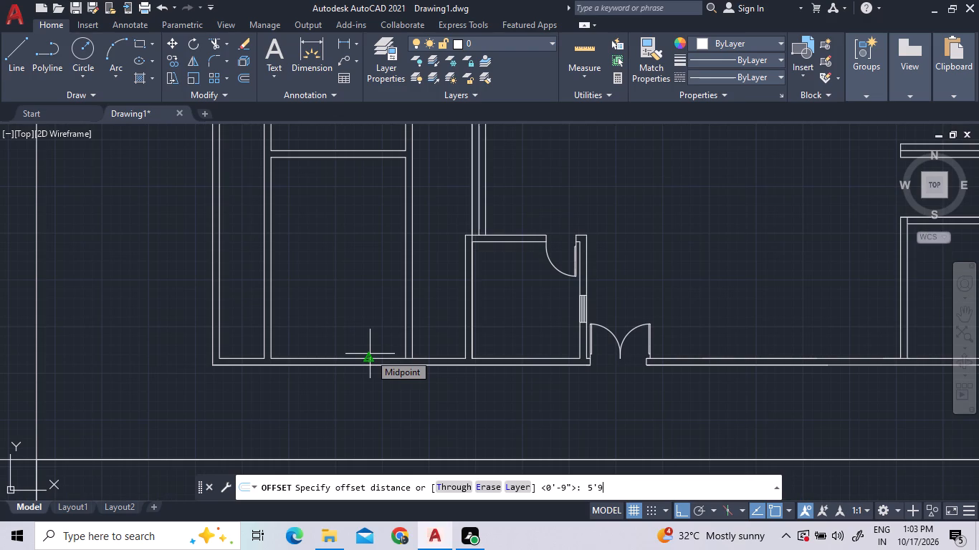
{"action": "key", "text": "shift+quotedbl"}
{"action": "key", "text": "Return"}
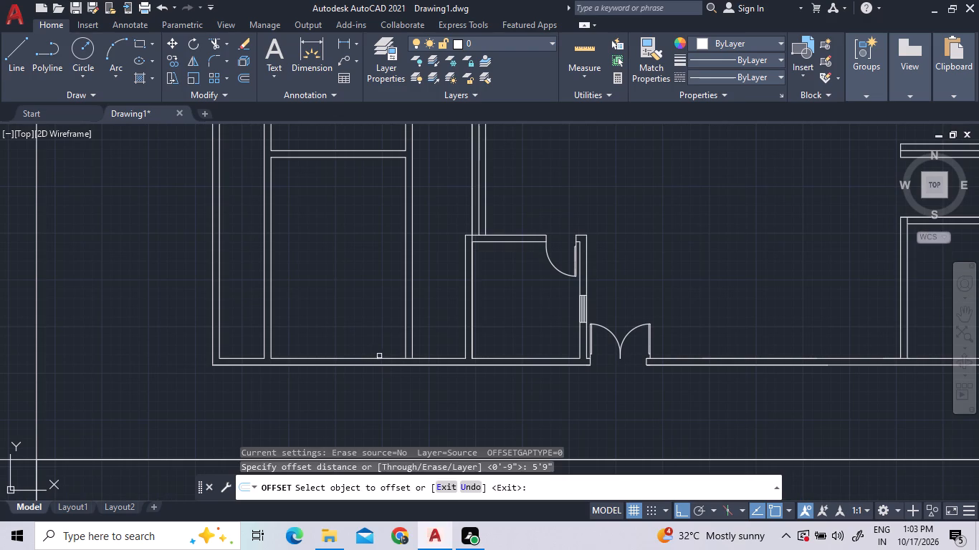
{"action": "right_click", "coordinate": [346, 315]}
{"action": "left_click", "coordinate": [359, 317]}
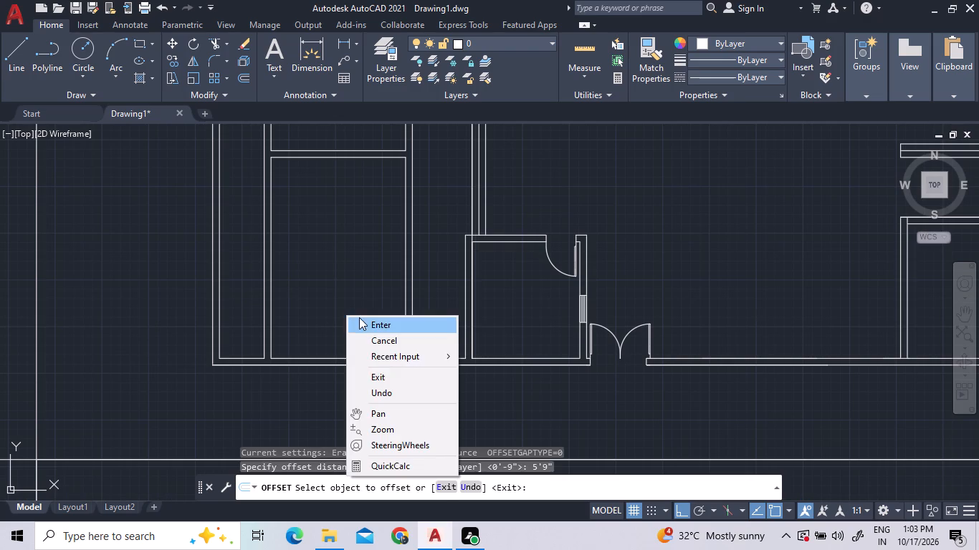
Trim the inner south wall line where it crosses the east wall of the southernmost west room.
{"action": "left_click", "coordinate": [218, 47]}
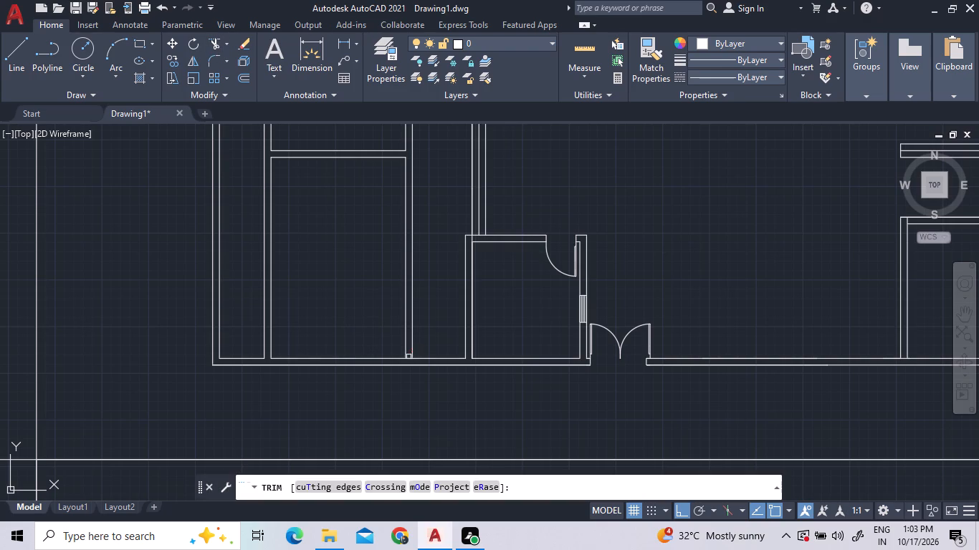
{"action": "left_click", "coordinate": [408, 358]}
{"action": "right_click", "coordinate": [348, 302]}
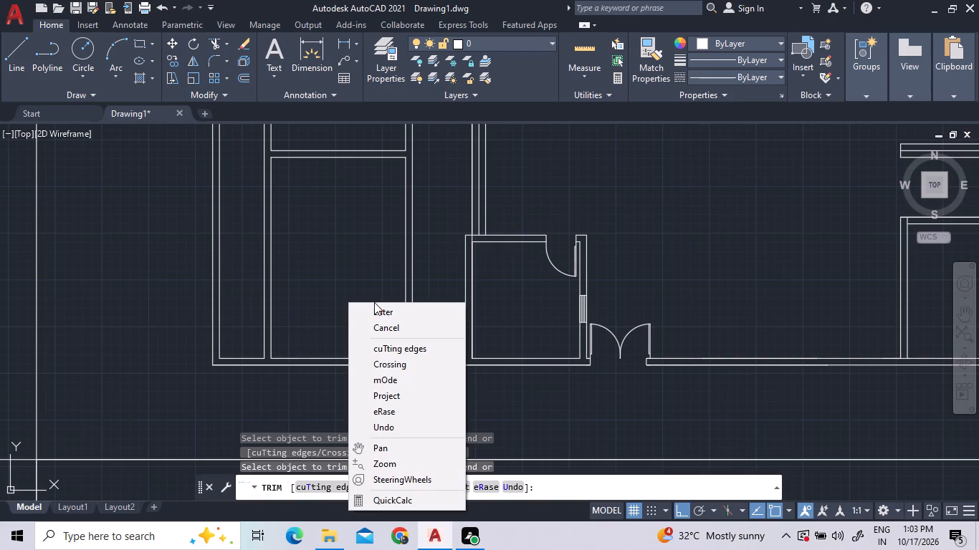
{"action": "left_click", "coordinate": [374, 303]}
{"action": "left_click", "coordinate": [375, 309]}
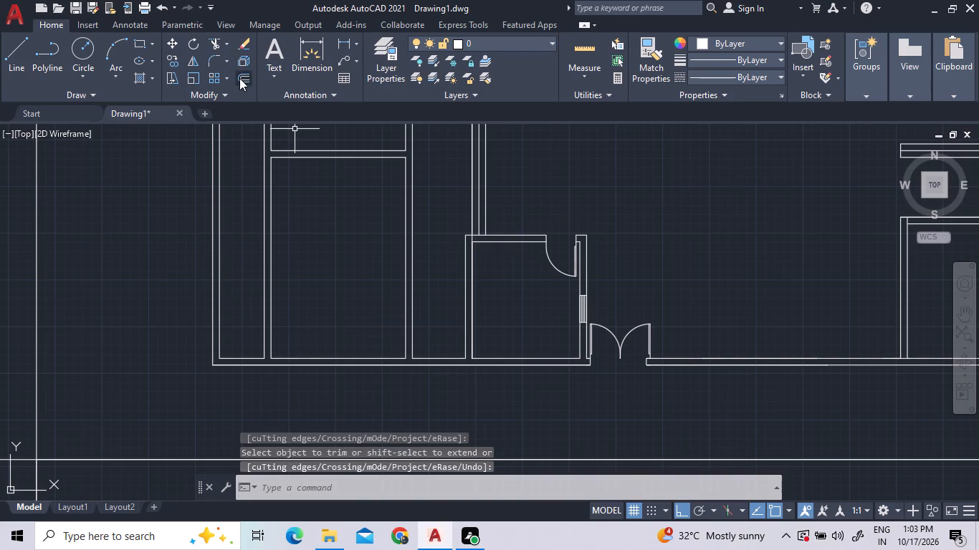
Offset the southernmost west room's inner south wall line north three times in succession at 5'9" spacing.
{"action": "left_click", "coordinate": [241, 70]}
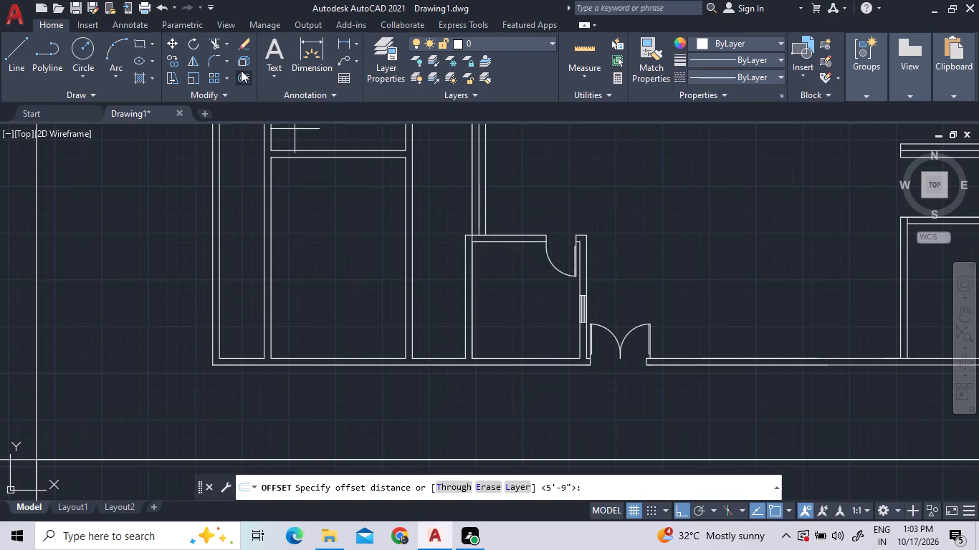
{"action": "type", "text": "5'9"}
{"action": "key", "text": "shift+quotedbl"}
{"action": "key", "text": "Return"}
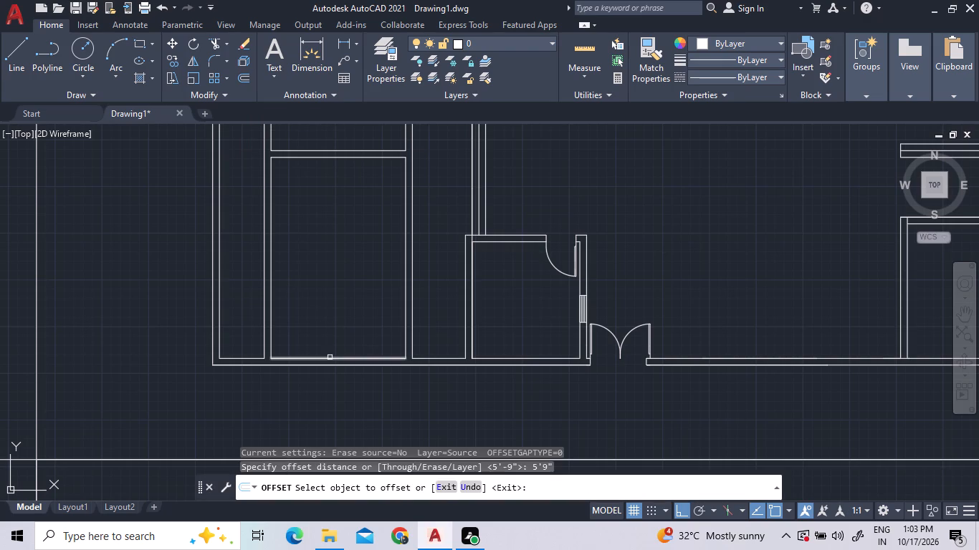
{"action": "double_click", "coordinate": [330, 358]}
{"action": "left_click", "coordinate": [331, 267]}
{"action": "double_click", "coordinate": [333, 307]}
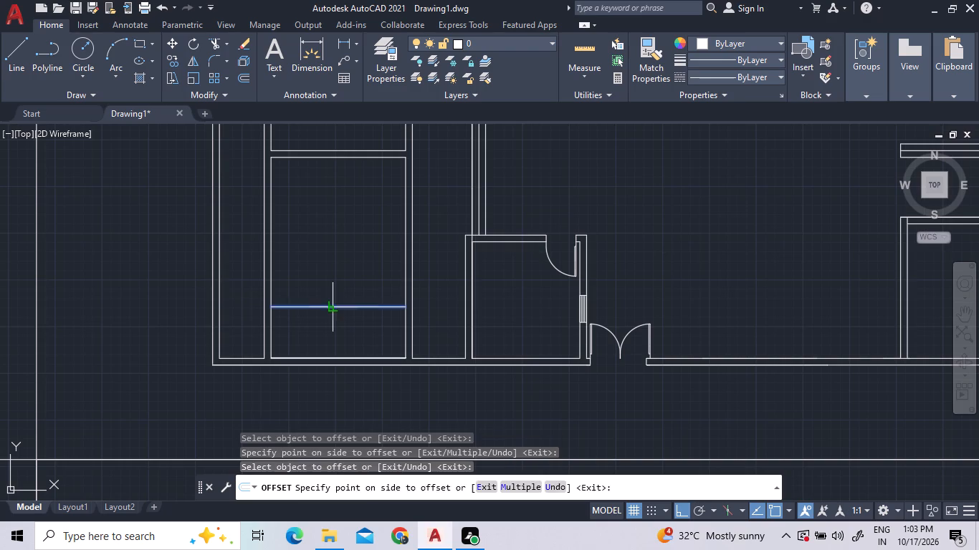
{"action": "double_click", "coordinate": [335, 236]}
{"action": "left_click", "coordinate": [331, 256]}
{"action": "double_click", "coordinate": [338, 196]}
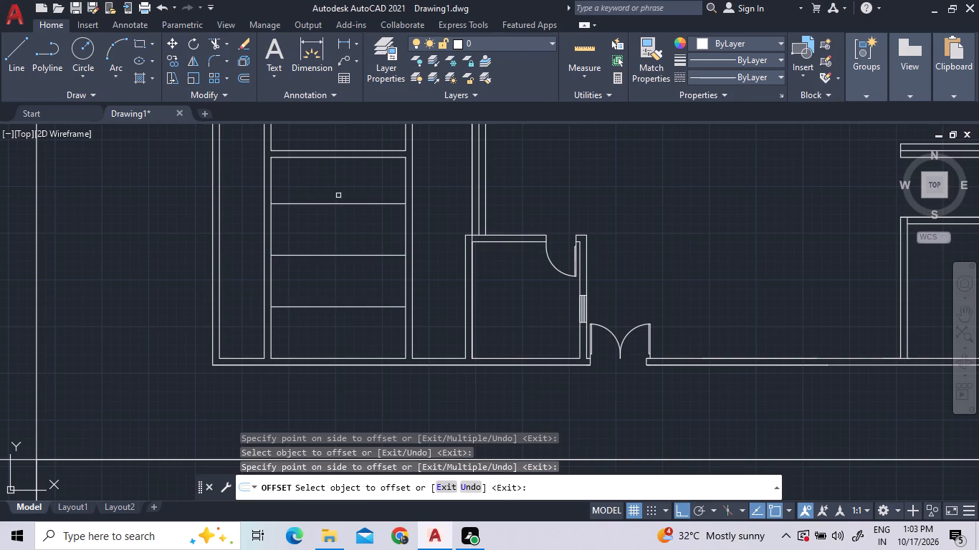
{"action": "right_click", "coordinate": [338, 206]}
{"action": "left_click", "coordinate": [346, 218]}
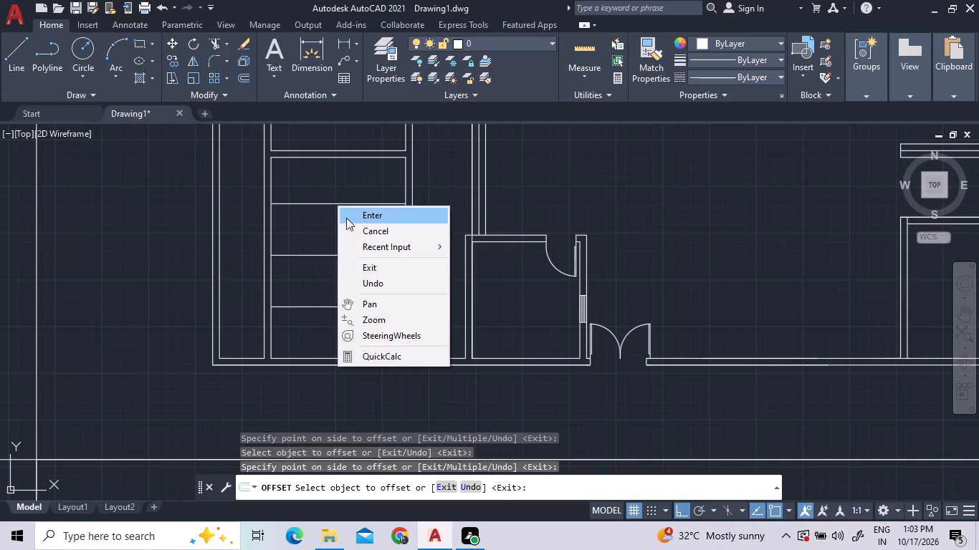
Offset the lowest new divider line in the southernmost west room 9" south to give it wall thickness.
{"action": "triple_click", "coordinate": [238, 73]}
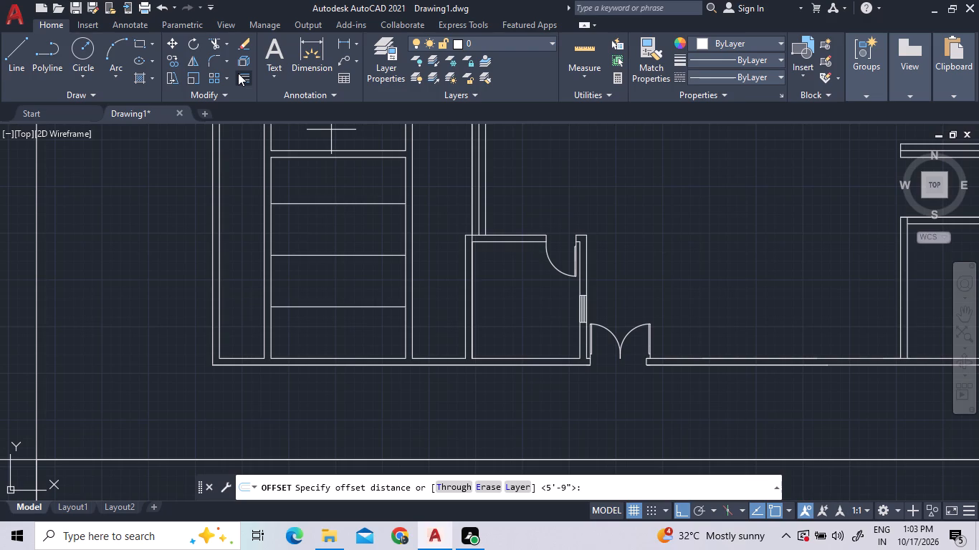
{"action": "type", "text": "9\""}
{"action": "key", "text": "Return"}
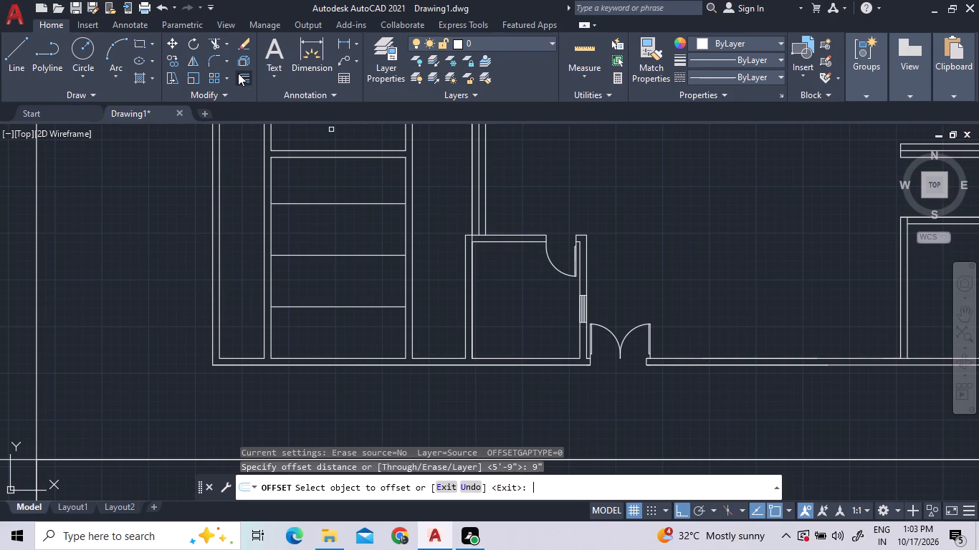
{"action": "left_click", "coordinate": [320, 307]}
{"action": "left_click", "coordinate": [317, 321]}
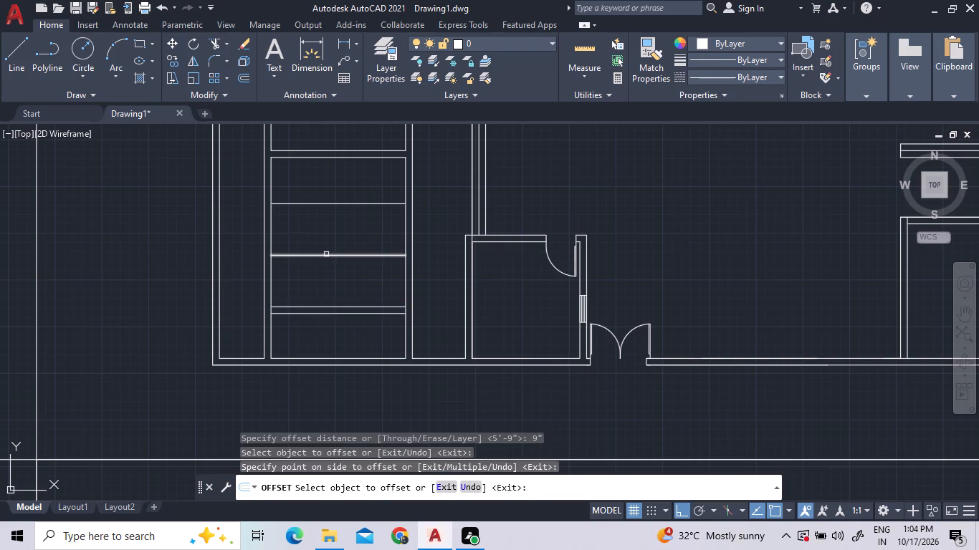
Offset the middle and upper divider lines in the southernmost west room 9" to both their north and south sides.
{"action": "double_click", "coordinate": [326, 253]}
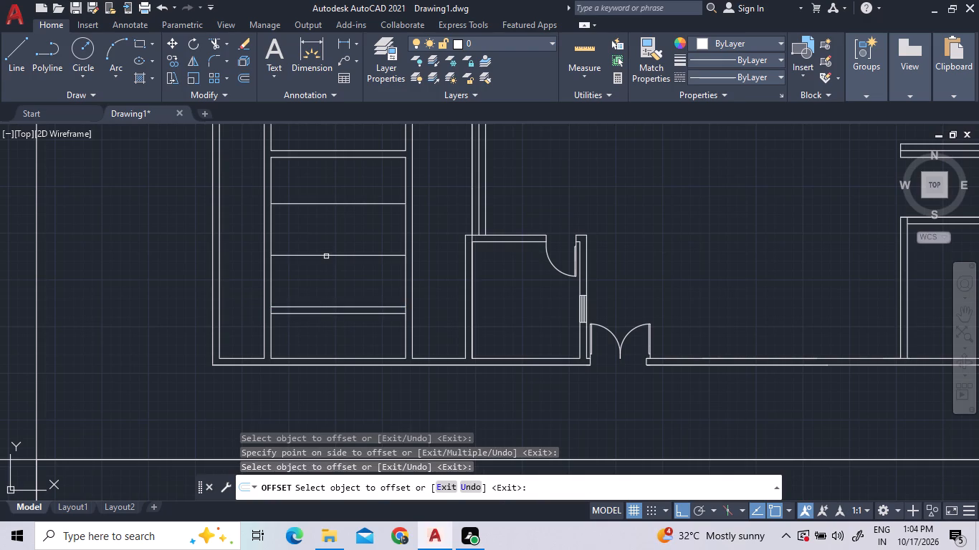
{"action": "triple_click", "coordinate": [329, 256]}
{"action": "left_click", "coordinate": [327, 264]}
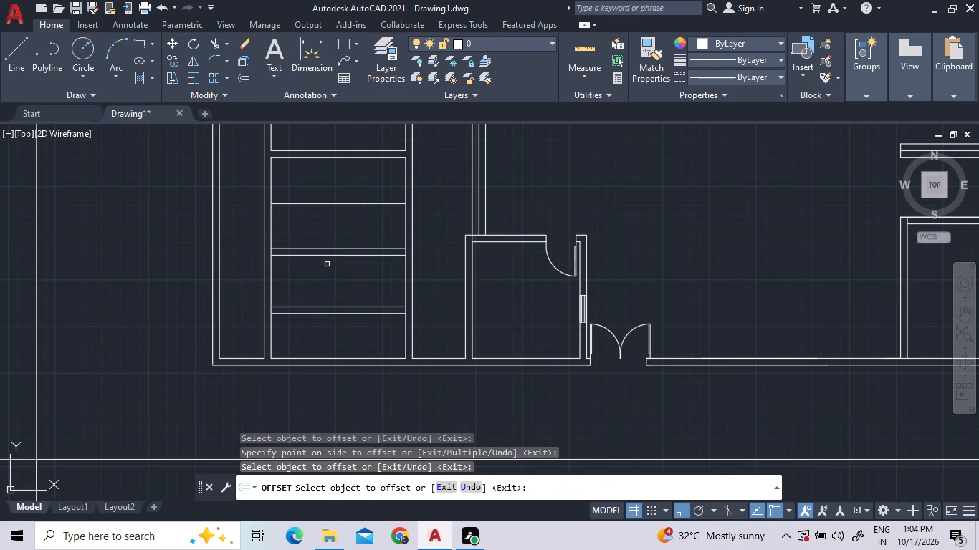
{"action": "double_click", "coordinate": [325, 254]}
{"action": "double_click", "coordinate": [320, 271]}
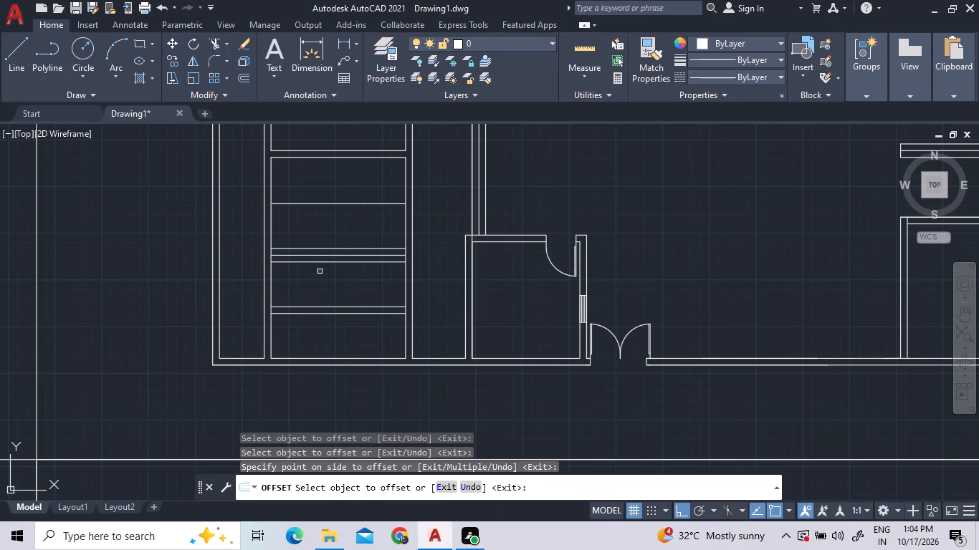
{"action": "triple_click", "coordinate": [318, 203]}
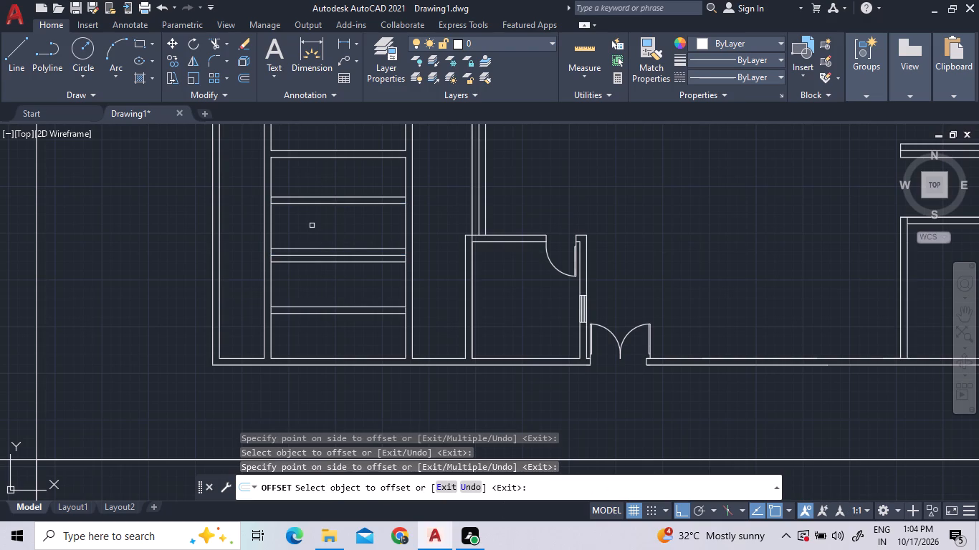
{"action": "double_click", "coordinate": [317, 203]}
{"action": "left_click", "coordinate": [315, 218]}
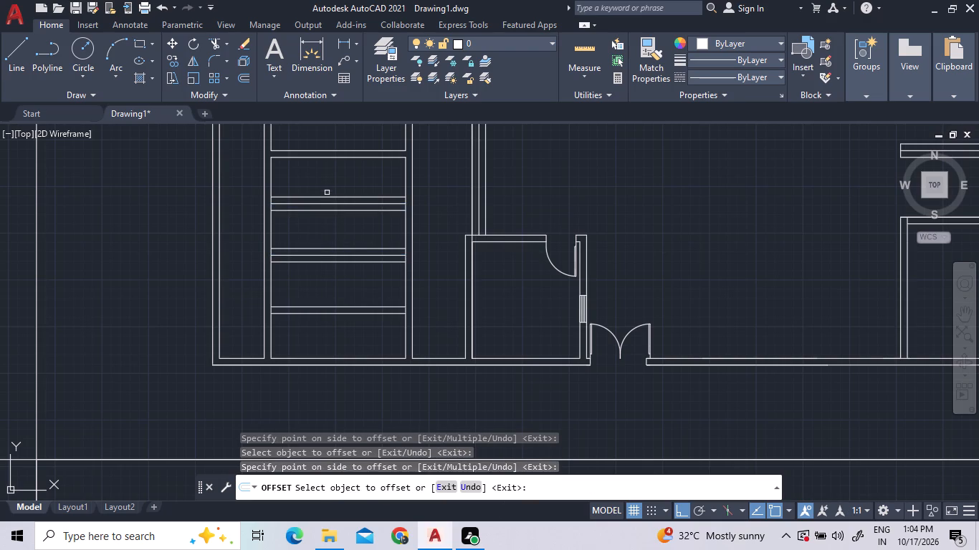
{"action": "right_click", "coordinate": [332, 180]}
{"action": "left_click", "coordinate": [340, 186]}
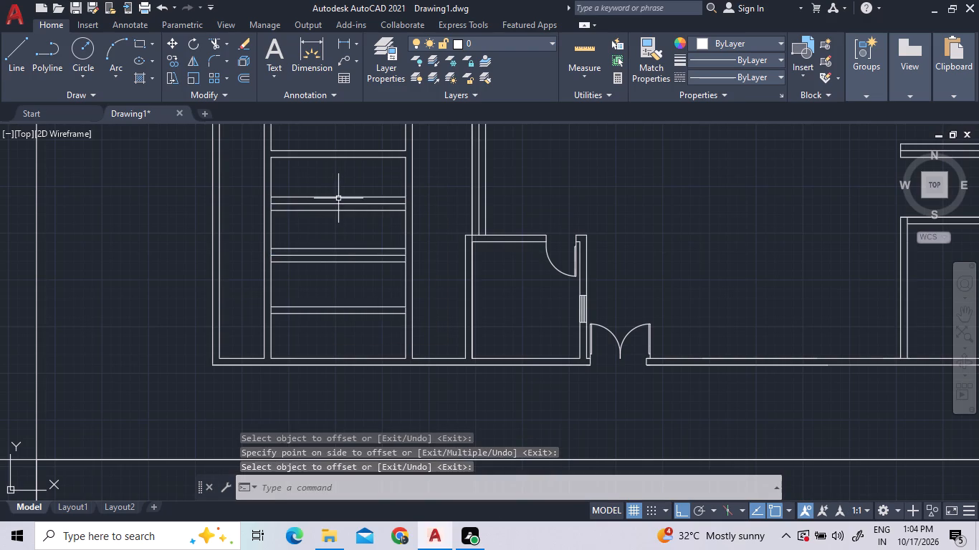
Erase the extra northern offset lines of the middle and upper dividers in the southernmost west room.
{"action": "left_click", "coordinate": [338, 198]}
{"action": "left_click", "coordinate": [331, 250]}
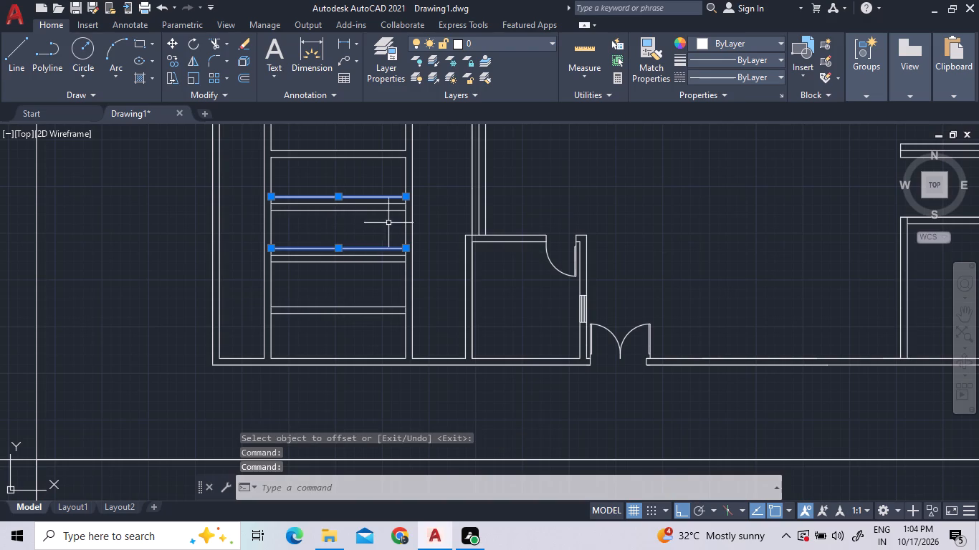
{"action": "right_click", "coordinate": [518, 193]}
{"action": "left_click", "coordinate": [555, 280]}
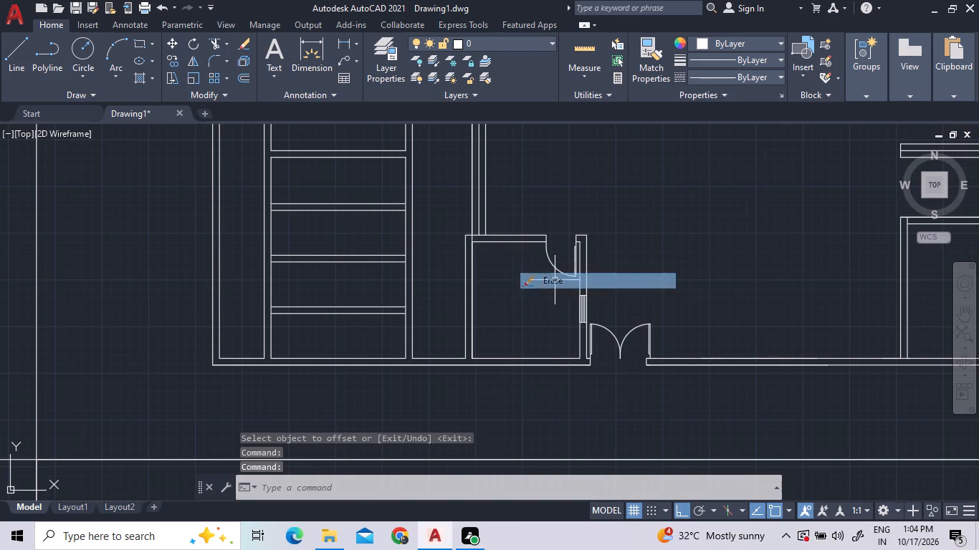
Measure the clear depths of the upper cubicles in the southernmost west room.
{"action": "left_click", "coordinate": [582, 47]}
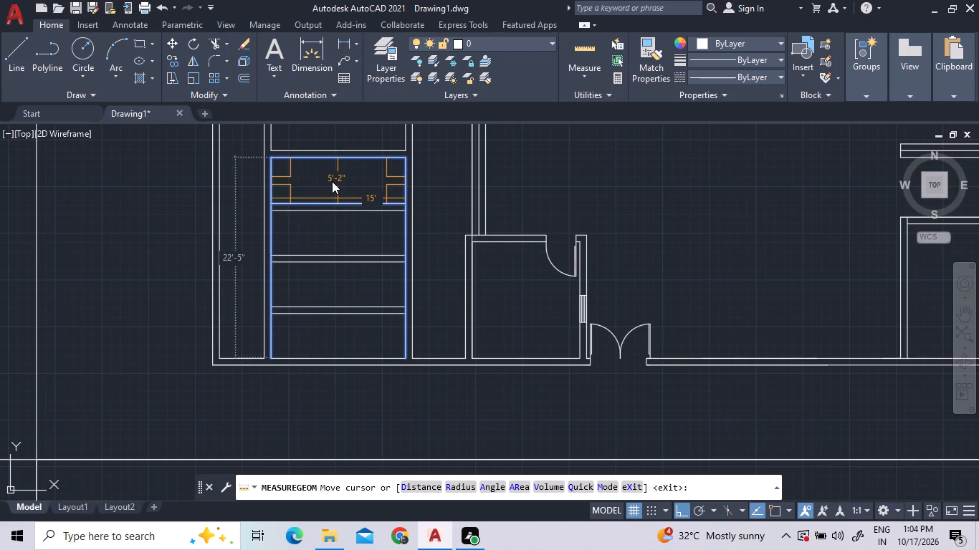
{"action": "scroll", "coordinate": [332, 181], "scroll_direction": "down", "scroll_amount": 2}
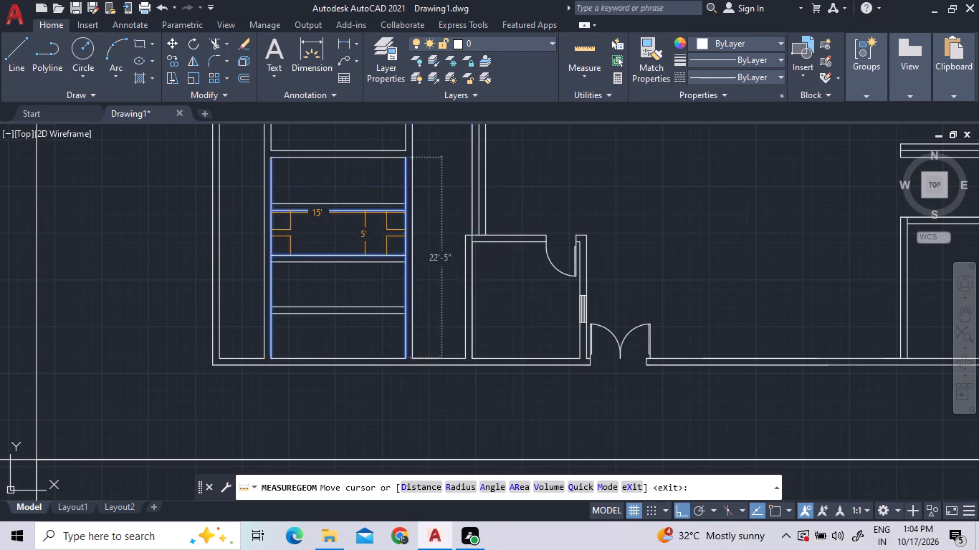
{"action": "scroll", "coordinate": [365, 213], "scroll_direction": "down", "scroll_amount": 3}
{"action": "scroll", "coordinate": [297, 208], "scroll_direction": "up", "scroll_amount": 2}
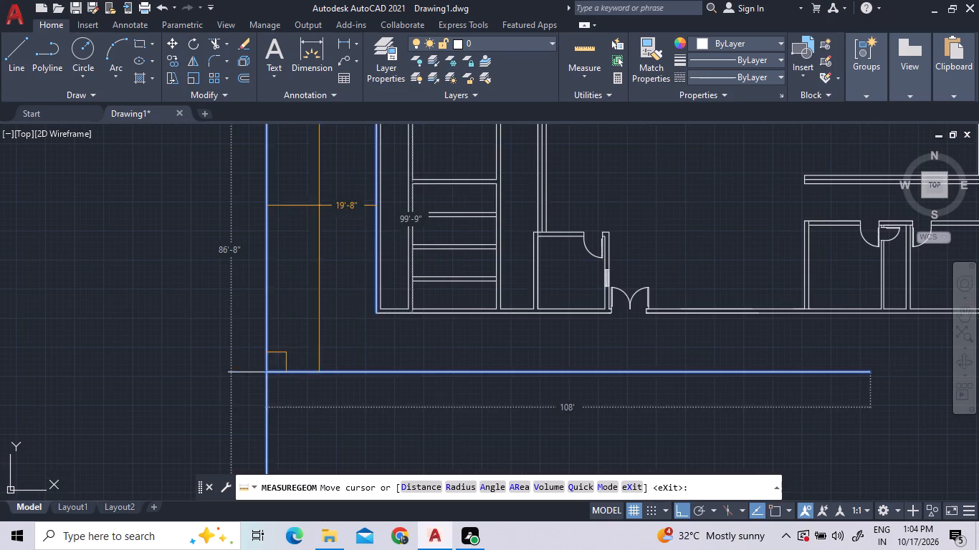
{"action": "scroll", "coordinate": [475, 163], "scroll_direction": "up", "scroll_amount": 1}
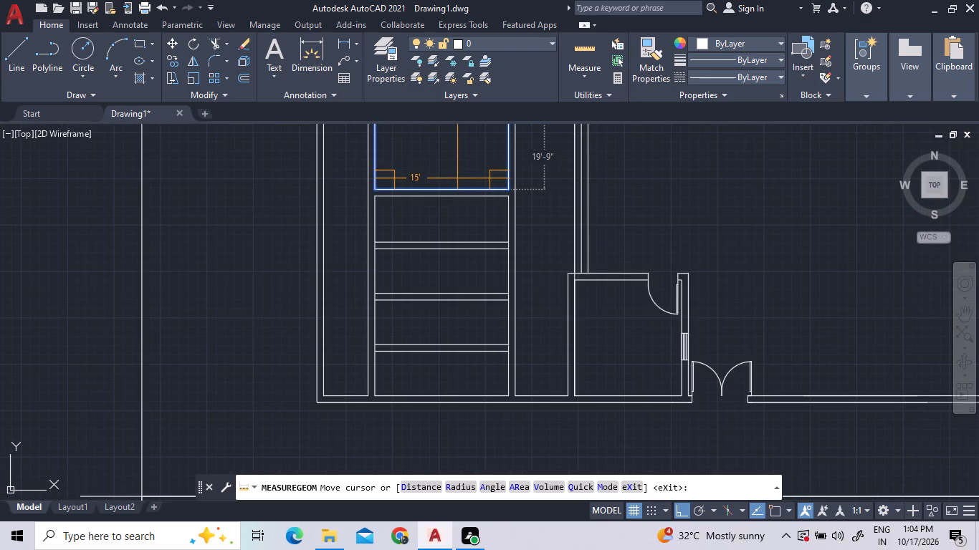
{"action": "key", "text": "Escape"}
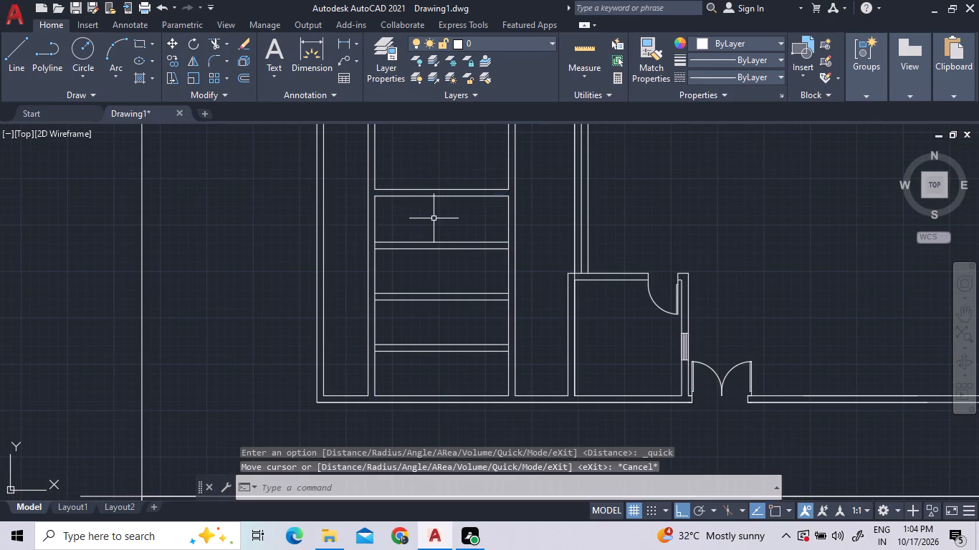
Trim the side wall lines between the double lines of all three cubicle partitions, at both their east and west ends.
{"action": "left_click", "coordinate": [219, 43]}
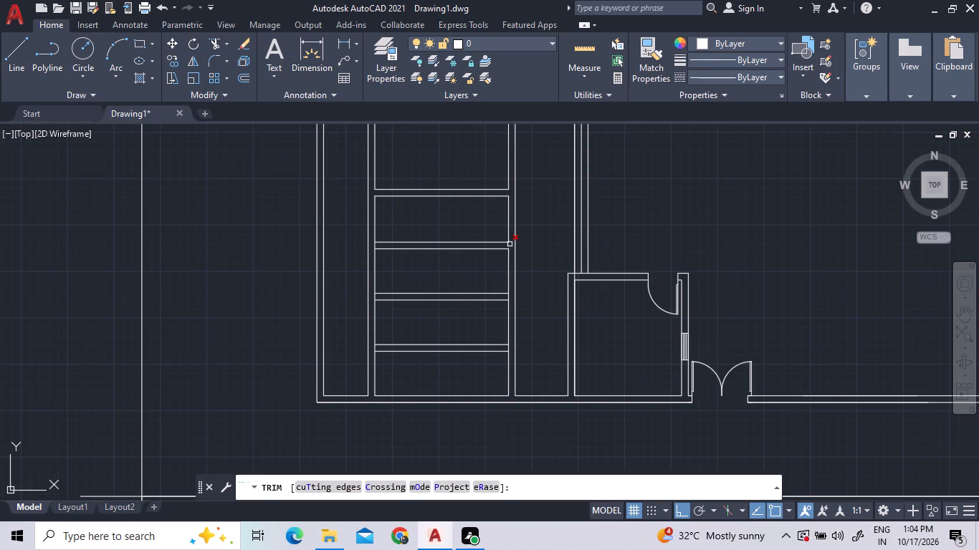
{"action": "double_click", "coordinate": [510, 244]}
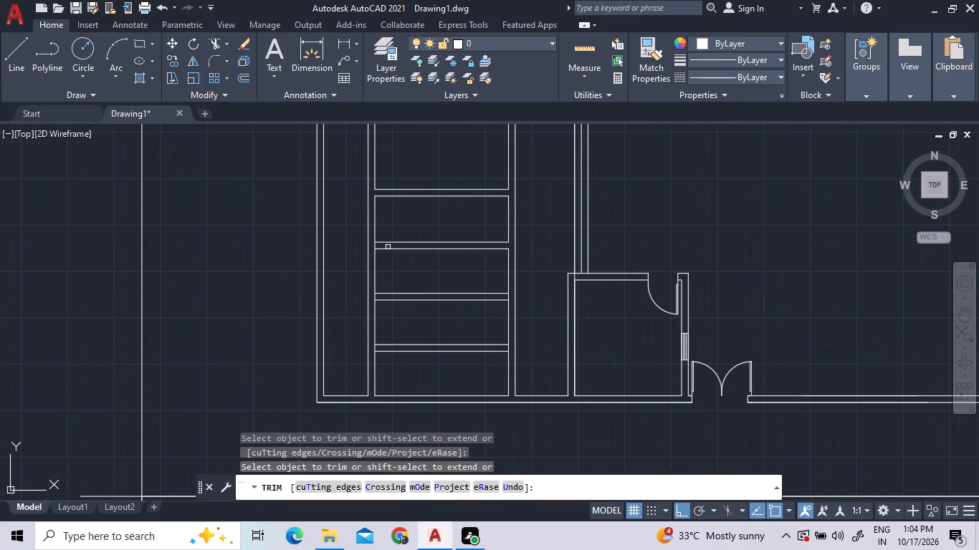
{"action": "left_click", "coordinate": [376, 246]}
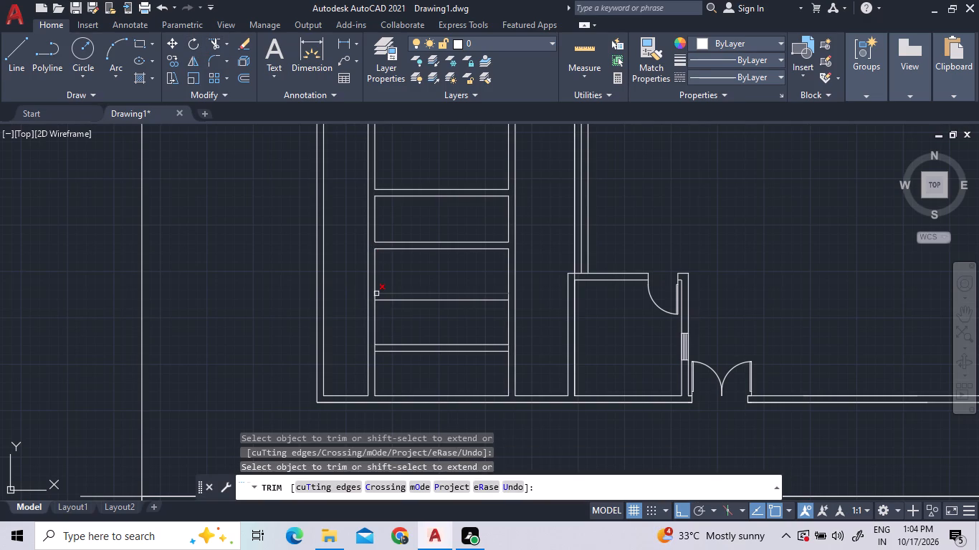
{"action": "double_click", "coordinate": [372, 296]}
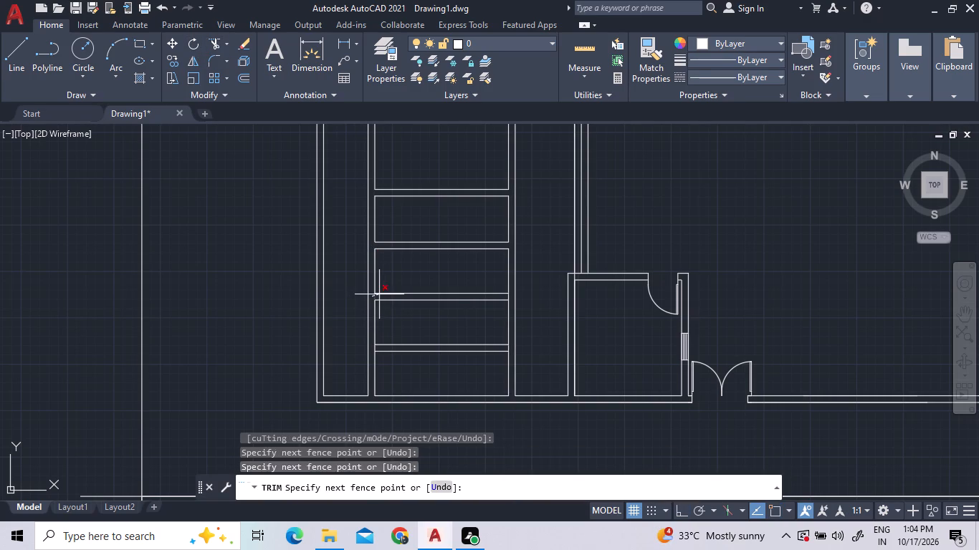
{"action": "triple_click", "coordinate": [381, 296]}
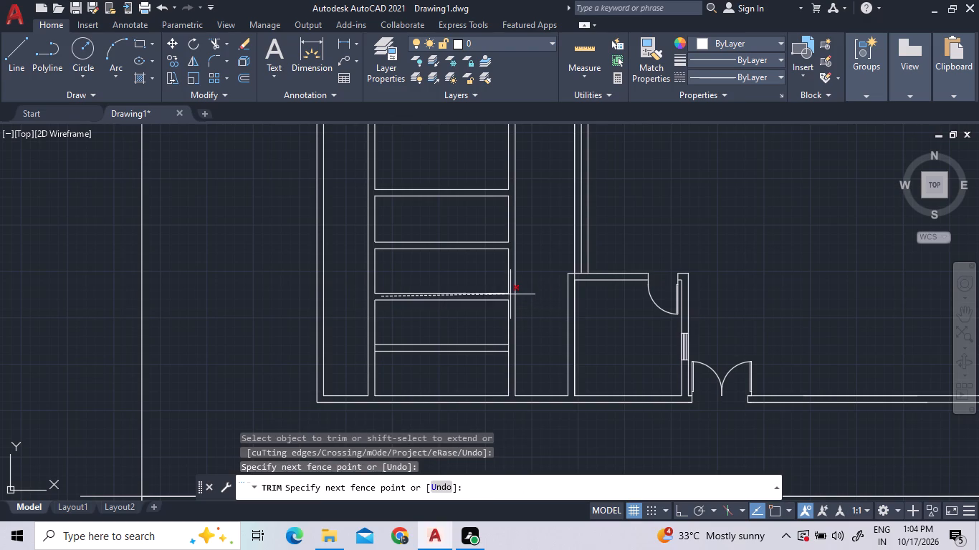
{"action": "double_click", "coordinate": [510, 295]}
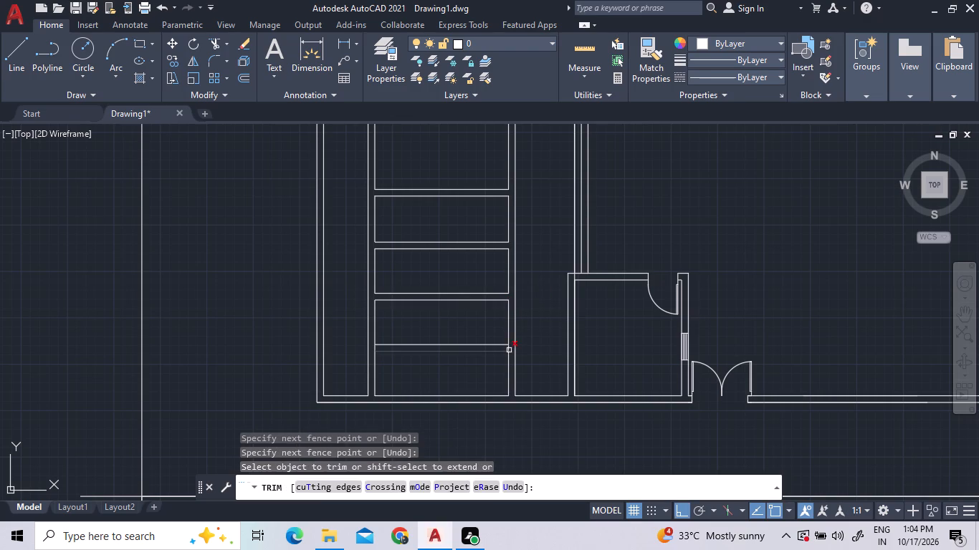
{"action": "double_click", "coordinate": [507, 348]}
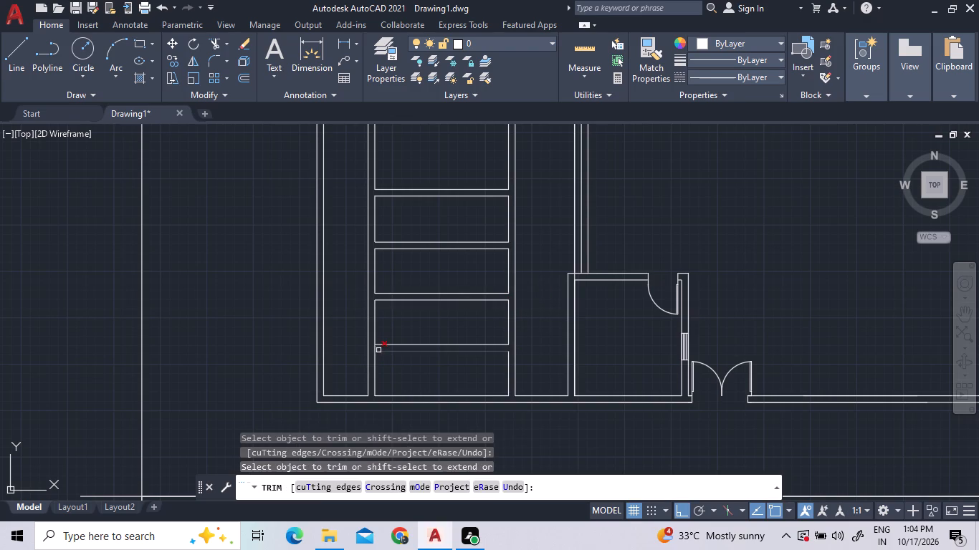
{"action": "left_click", "coordinate": [374, 349]}
Examine the overall floor plan, including the new cubicles, south entrance, courtyard and the area around Room 1.
{"action": "scroll", "coordinate": [548, 330], "scroll_direction": "down", "scroll_amount": 2}
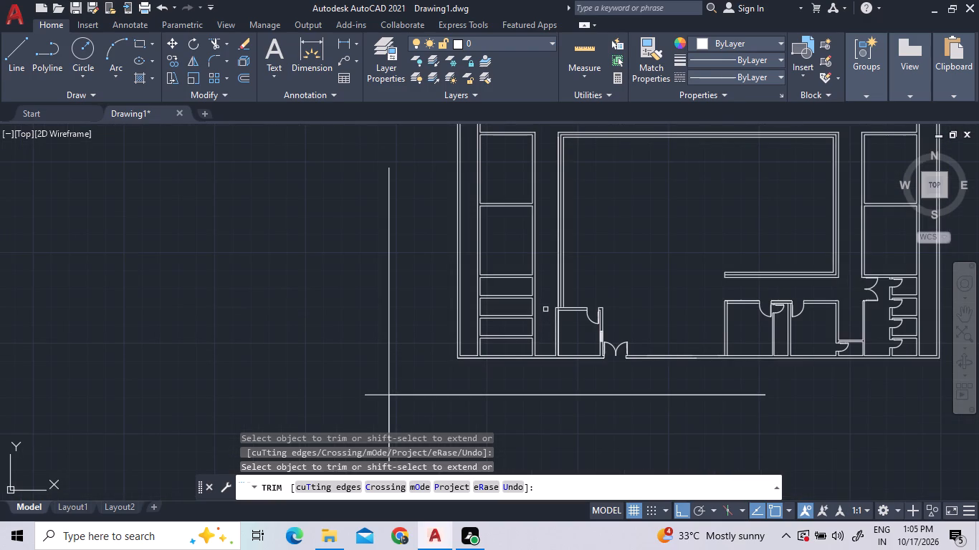
{"action": "scroll", "coordinate": [462, 205], "scroll_direction": "down", "scroll_amount": 2}
{"action": "scroll", "coordinate": [492, 249], "scroll_direction": "up", "scroll_amount": 2}
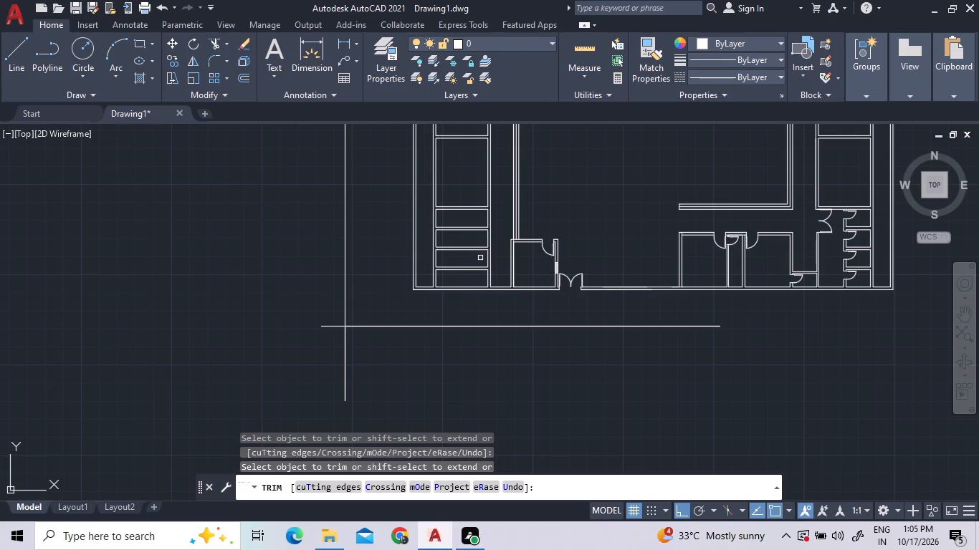
{"action": "scroll", "coordinate": [571, 296], "scroll_direction": "up", "scroll_amount": 2}
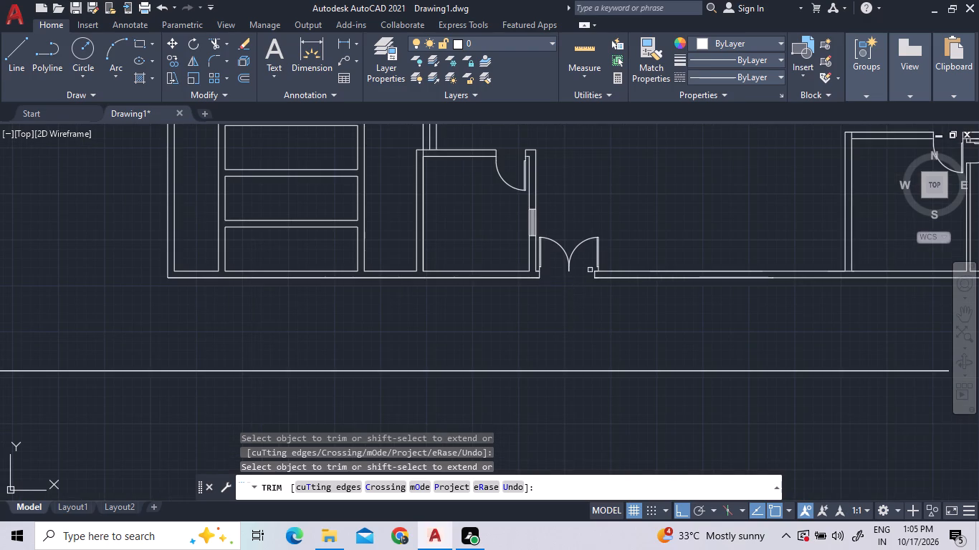
{"action": "scroll", "coordinate": [586, 275], "scroll_direction": "up", "scroll_amount": 2}
{"action": "scroll", "coordinate": [576, 306], "scroll_direction": "down", "scroll_amount": 5}
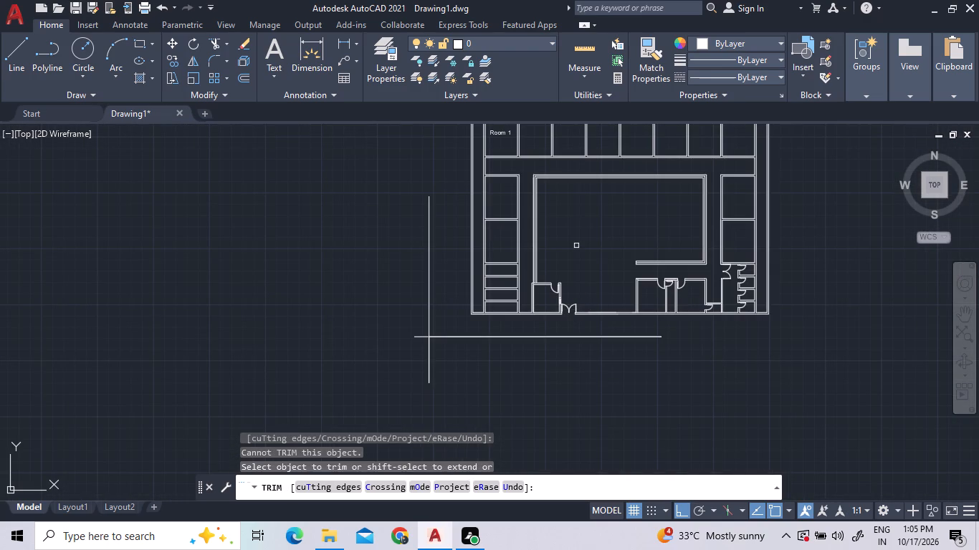
{"action": "scroll", "coordinate": [576, 246], "scroll_direction": "down", "scroll_amount": 1}
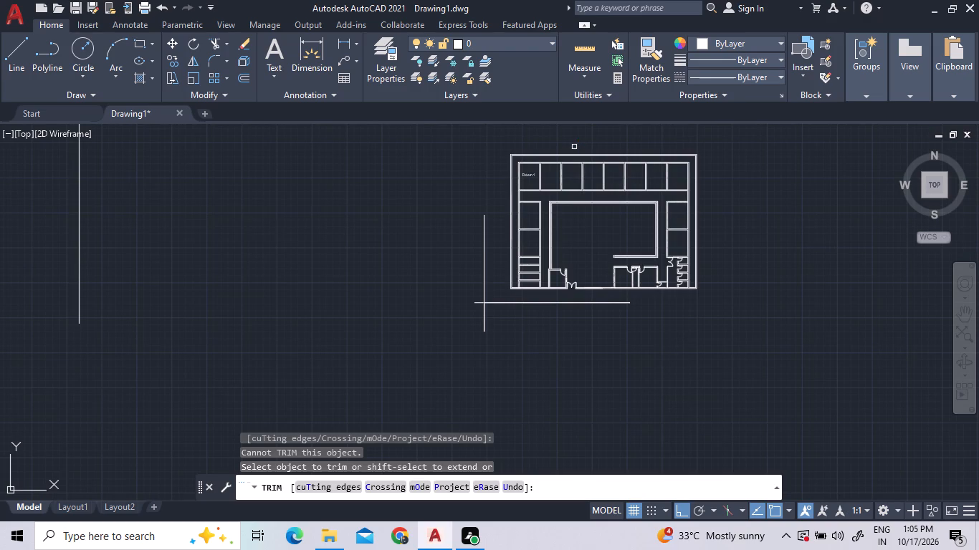
{"action": "scroll", "coordinate": [571, 154], "scroll_direction": "up", "scroll_amount": 1}
{"action": "scroll", "coordinate": [548, 218], "scroll_direction": "up", "scroll_amount": 2}
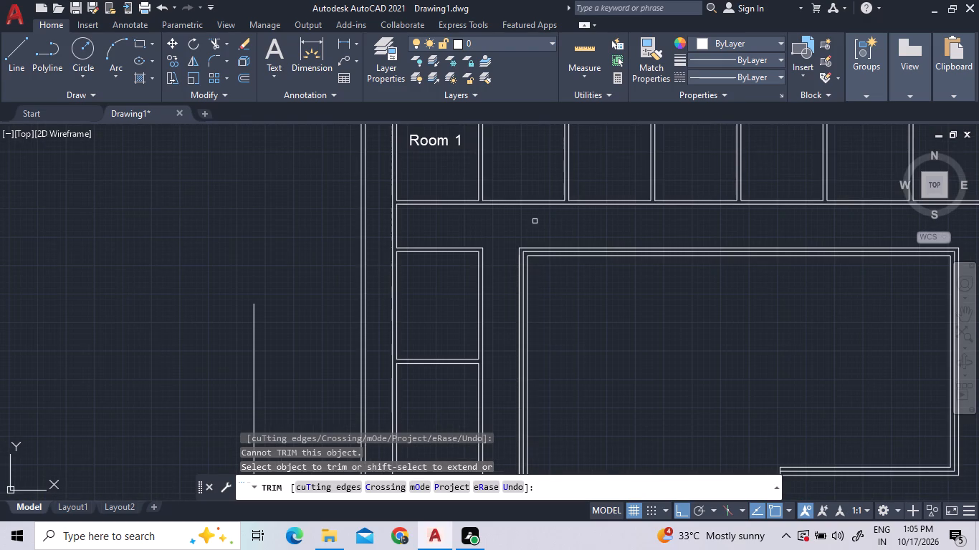
{"action": "scroll", "coordinate": [492, 218], "scroll_direction": "down", "scroll_amount": 1}
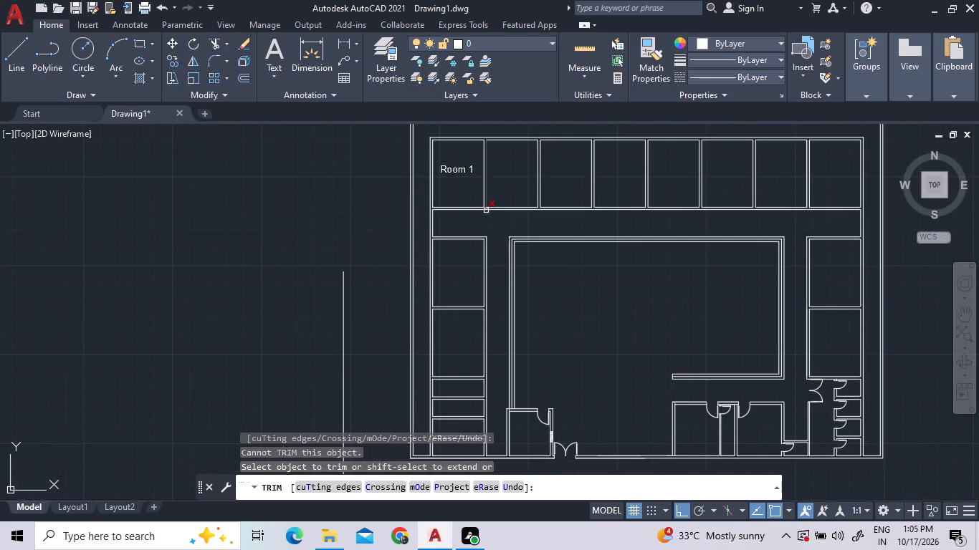
{"action": "right_click", "coordinate": [565, 279]}
{"action": "left_click", "coordinate": [592, 289]}
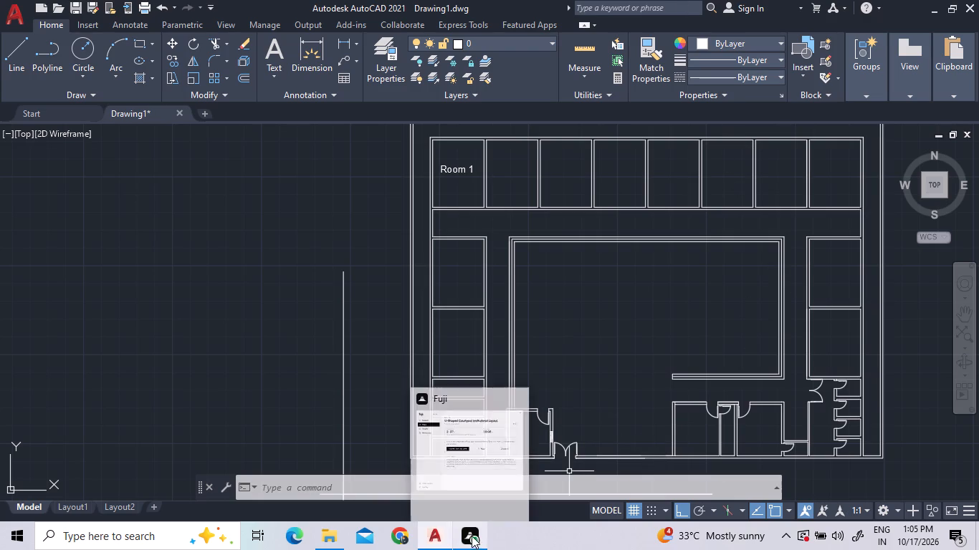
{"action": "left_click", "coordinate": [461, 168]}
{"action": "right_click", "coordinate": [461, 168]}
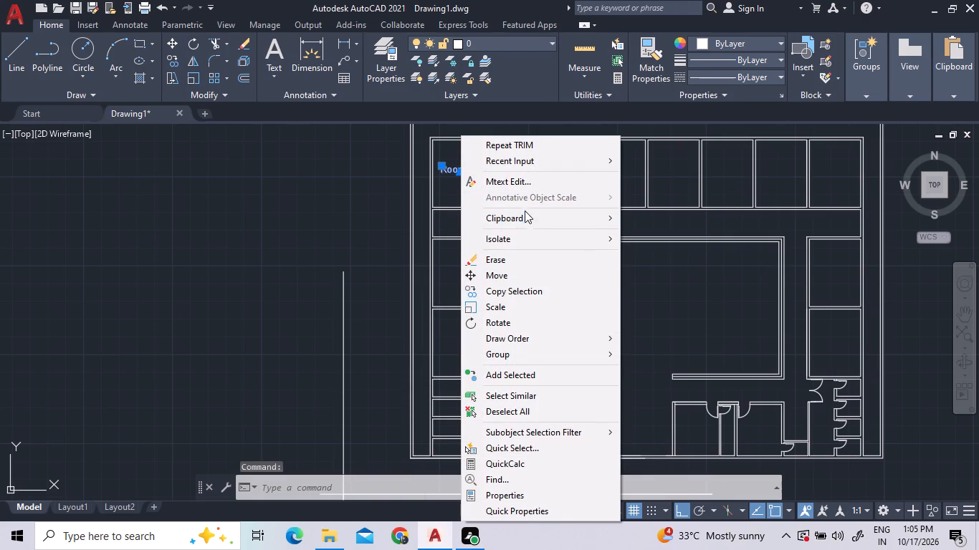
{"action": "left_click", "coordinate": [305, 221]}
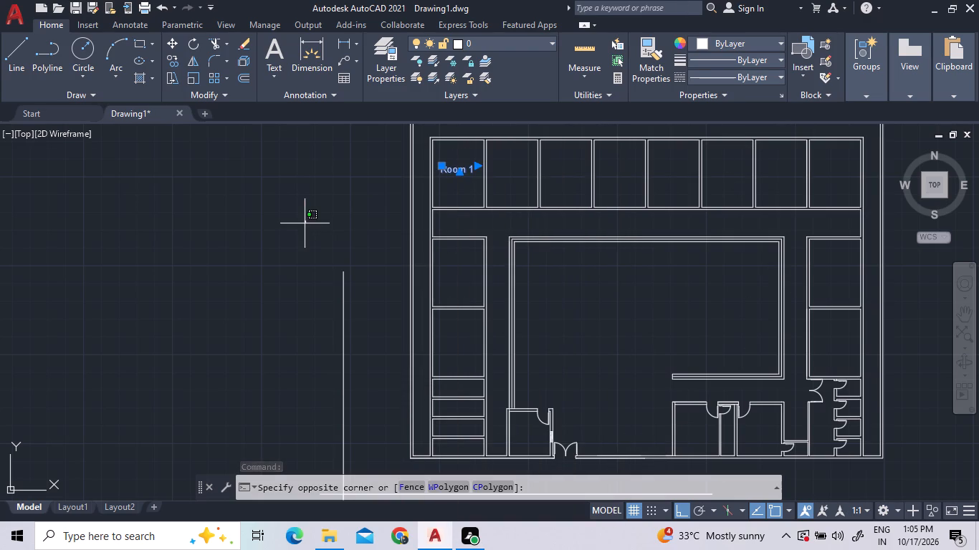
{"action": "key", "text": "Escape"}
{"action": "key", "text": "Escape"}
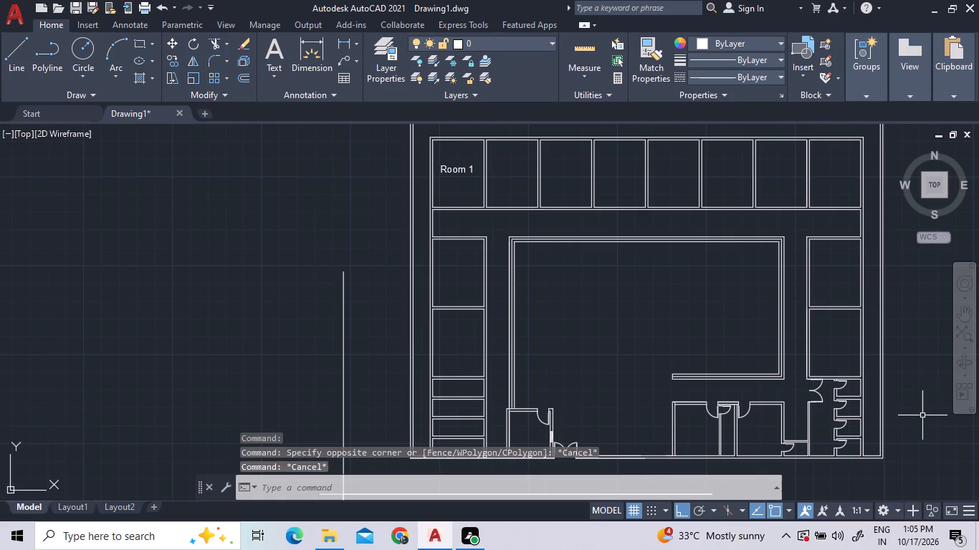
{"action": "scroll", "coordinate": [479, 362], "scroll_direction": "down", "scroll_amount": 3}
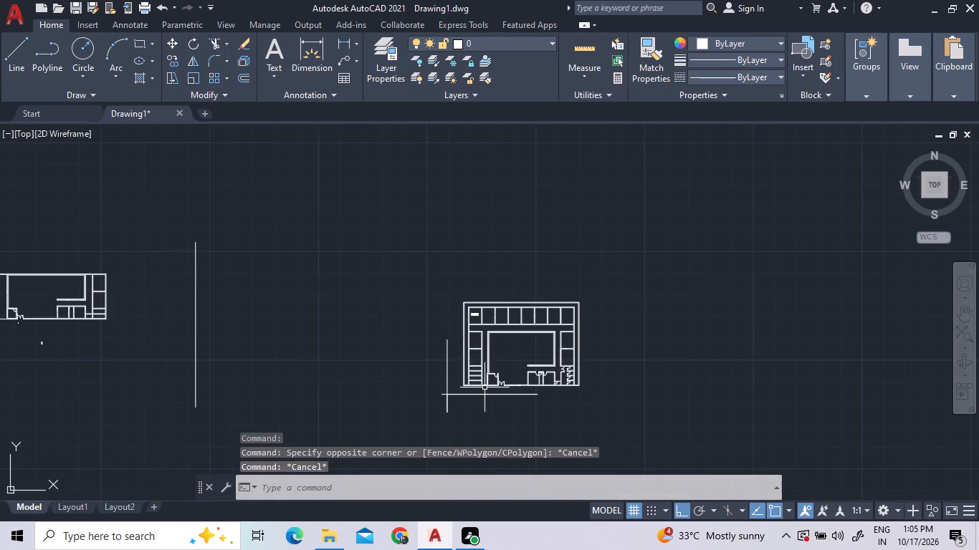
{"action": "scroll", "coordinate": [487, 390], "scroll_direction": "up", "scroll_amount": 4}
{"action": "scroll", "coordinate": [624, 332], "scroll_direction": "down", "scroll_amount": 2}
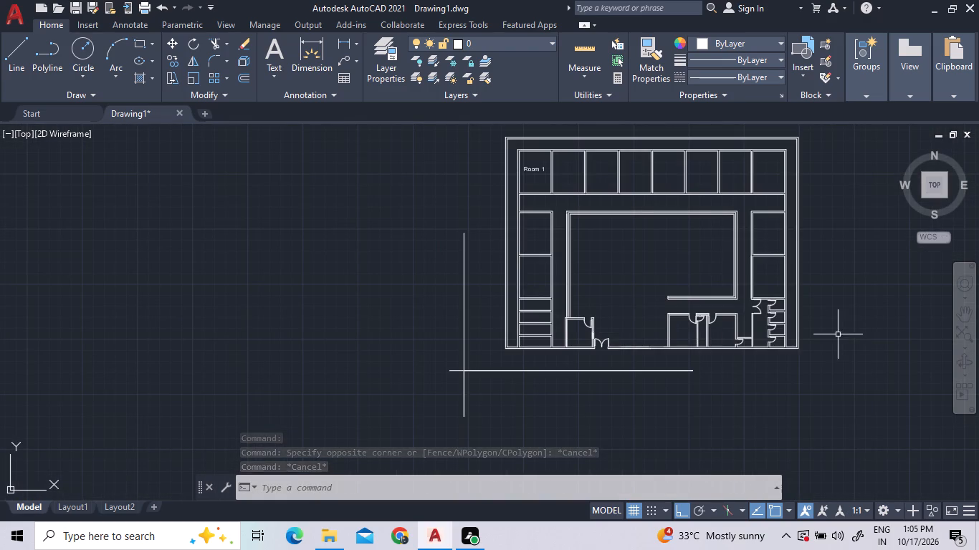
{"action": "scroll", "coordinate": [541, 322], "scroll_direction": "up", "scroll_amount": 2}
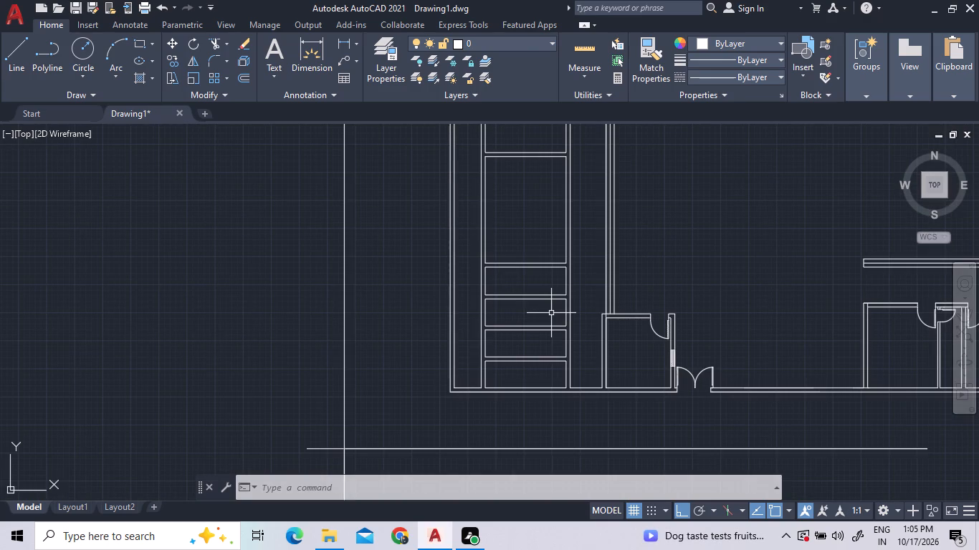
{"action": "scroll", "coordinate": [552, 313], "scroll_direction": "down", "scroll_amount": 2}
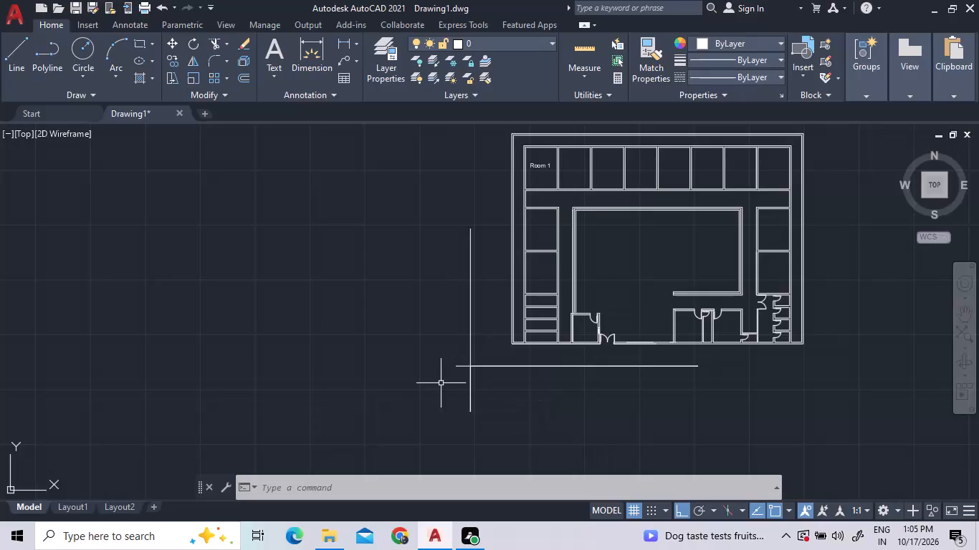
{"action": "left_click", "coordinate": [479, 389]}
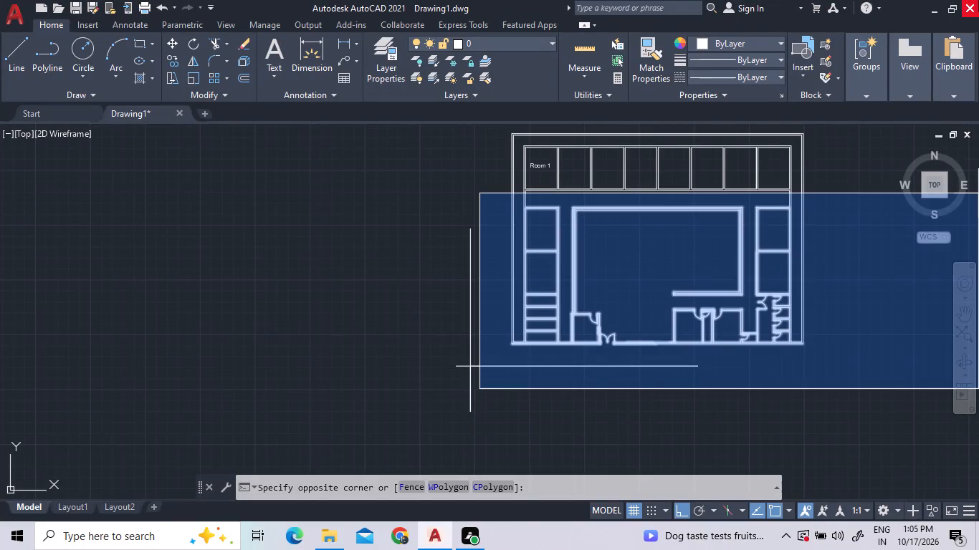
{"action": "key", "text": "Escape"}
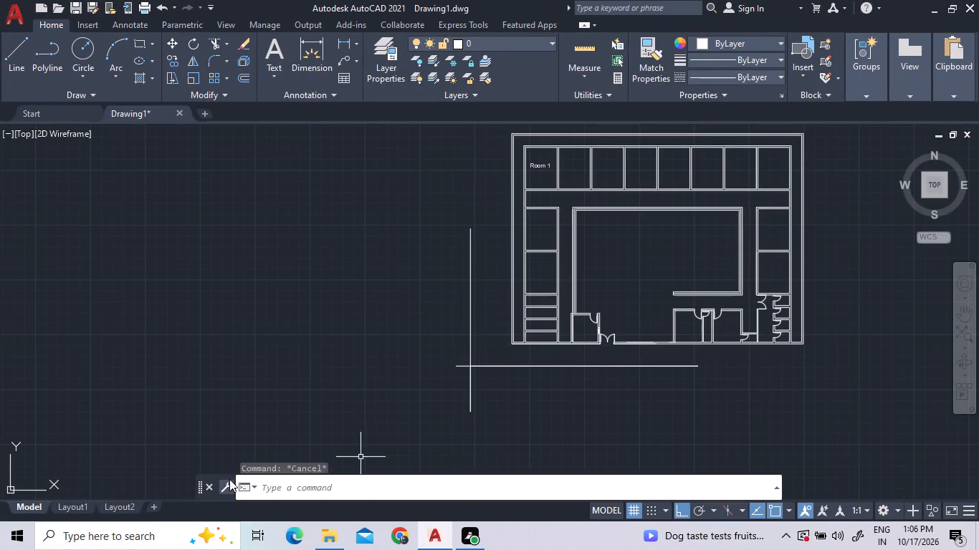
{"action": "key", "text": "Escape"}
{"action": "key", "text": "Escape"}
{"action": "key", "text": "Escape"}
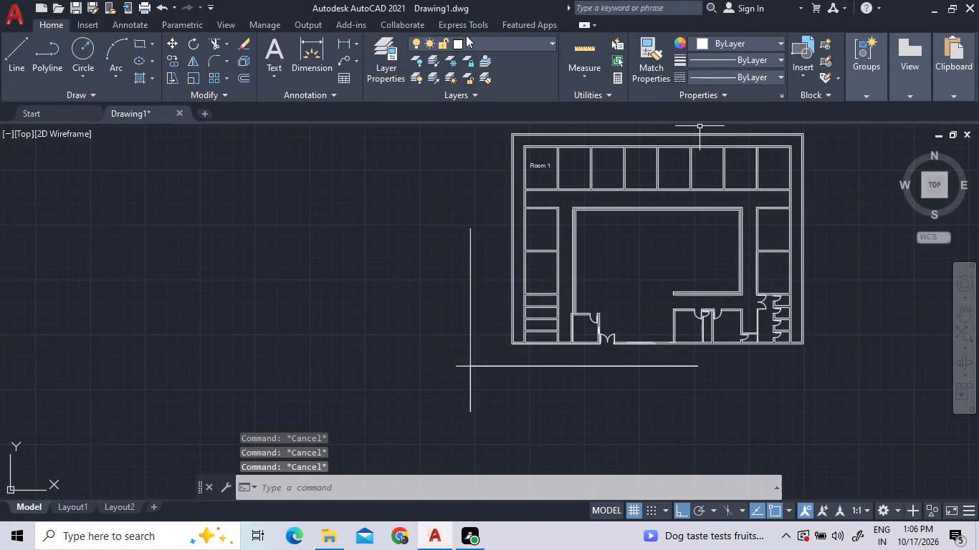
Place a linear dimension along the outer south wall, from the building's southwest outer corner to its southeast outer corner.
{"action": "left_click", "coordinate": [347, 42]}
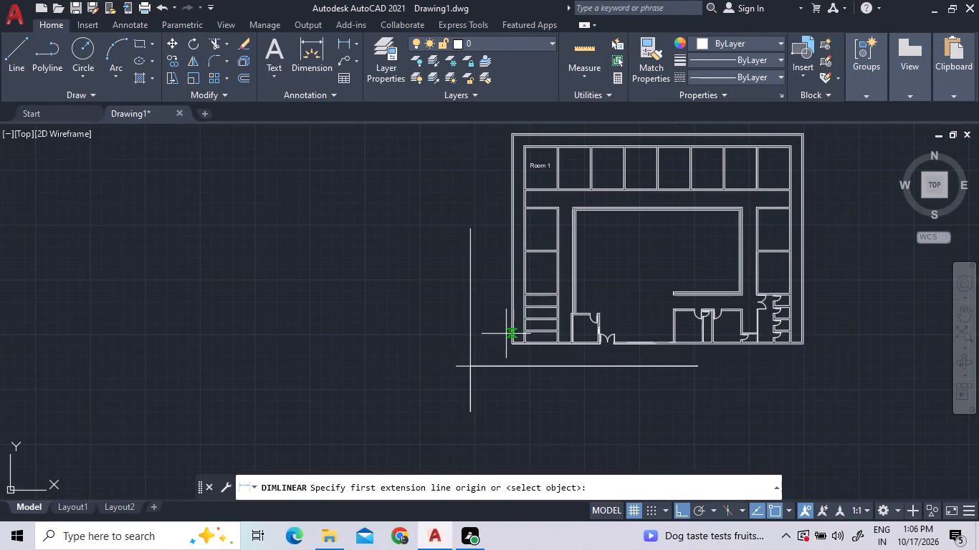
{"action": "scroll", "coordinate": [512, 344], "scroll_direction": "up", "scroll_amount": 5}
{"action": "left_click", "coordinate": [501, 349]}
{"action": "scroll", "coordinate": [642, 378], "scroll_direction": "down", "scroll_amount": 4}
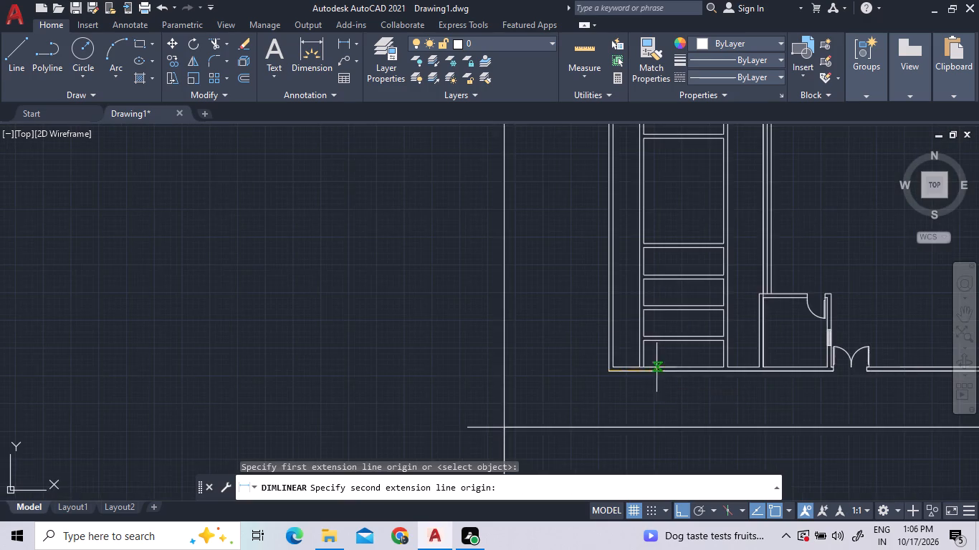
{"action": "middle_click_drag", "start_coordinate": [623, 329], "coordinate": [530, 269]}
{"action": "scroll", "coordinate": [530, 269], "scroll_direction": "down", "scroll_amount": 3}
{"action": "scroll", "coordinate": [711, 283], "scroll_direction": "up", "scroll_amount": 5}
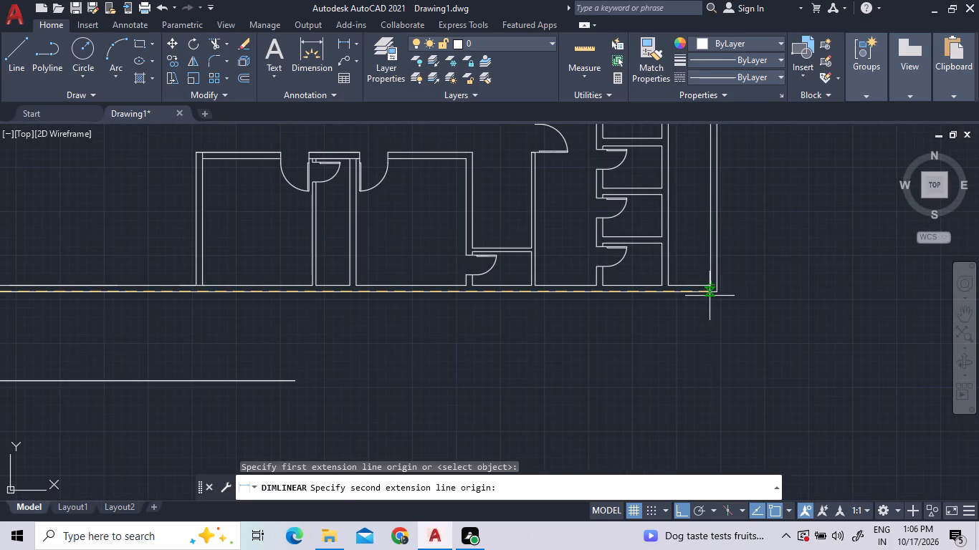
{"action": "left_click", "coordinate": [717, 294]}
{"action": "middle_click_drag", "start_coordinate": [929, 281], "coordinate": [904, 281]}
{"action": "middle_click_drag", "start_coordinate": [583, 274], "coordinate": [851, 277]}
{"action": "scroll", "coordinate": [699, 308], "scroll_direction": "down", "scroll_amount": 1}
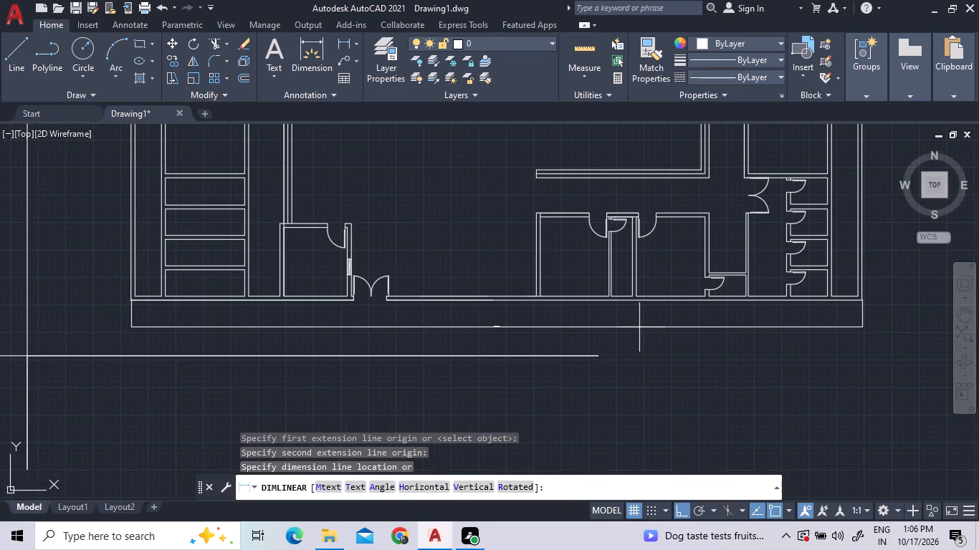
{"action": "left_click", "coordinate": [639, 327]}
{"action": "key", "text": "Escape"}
Set the arrow size of the Standard dimension style to 4".
{"action": "type", "text": "d"}
{"action": "key", "text": "space"}
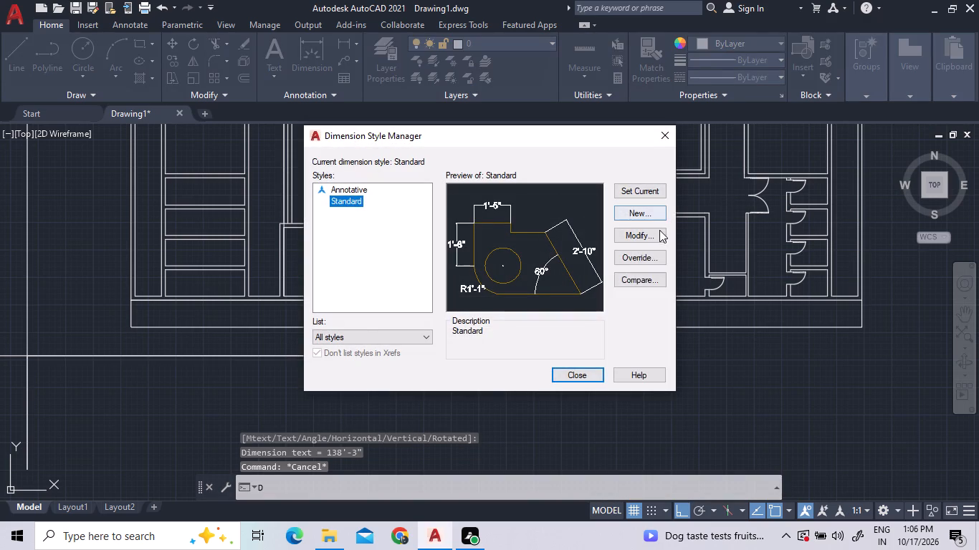
{"action": "left_click", "coordinate": [659, 231]}
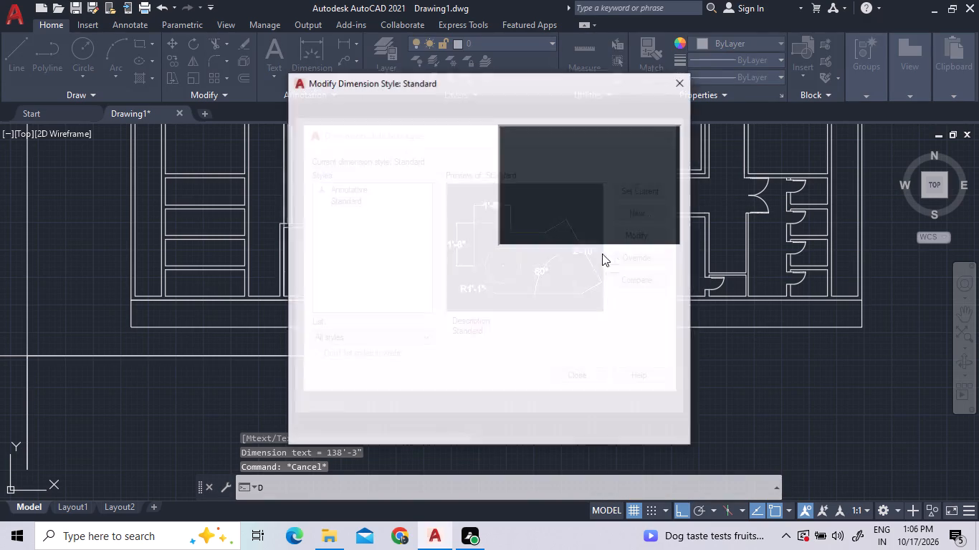
{"action": "left_click", "coordinate": [376, 113]}
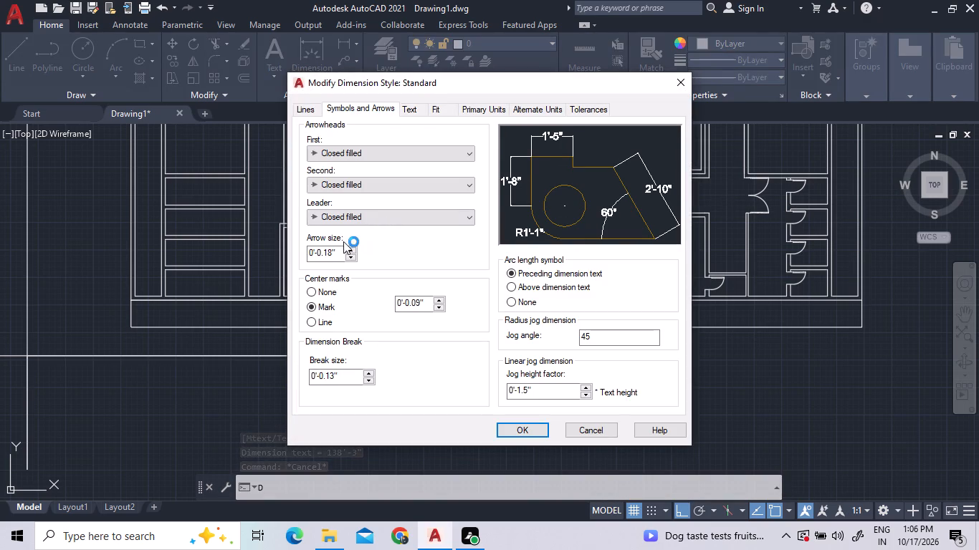
{"action": "left_click", "coordinate": [334, 252]}
{"action": "left_click_drag", "start_coordinate": [334, 252], "coordinate": [263, 247]}
{"action": "key", "text": "4"}
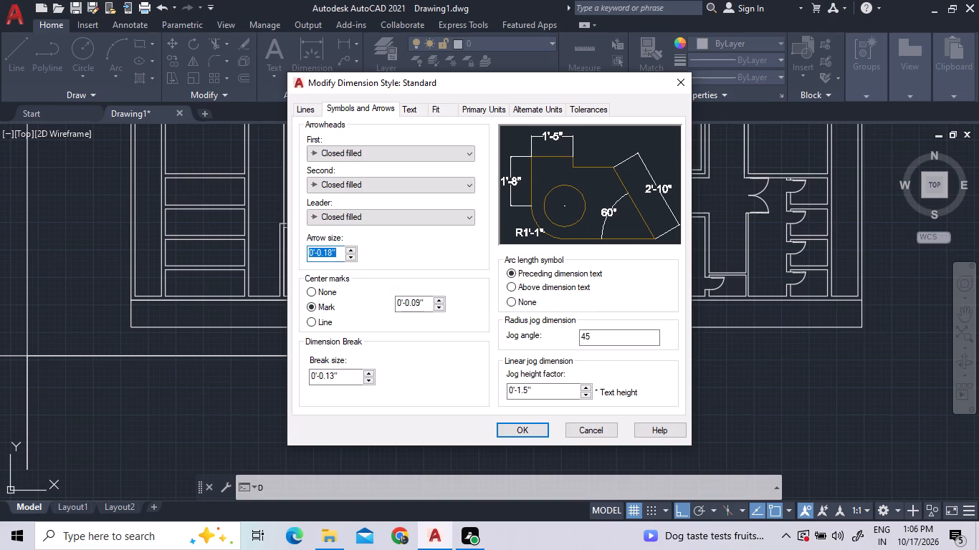
{"action": "key", "text": "Return"}
Set the Standard dimension style's text height to 6", keep the Engineering unit format, and save the style.
{"action": "left_click", "coordinate": [401, 112]}
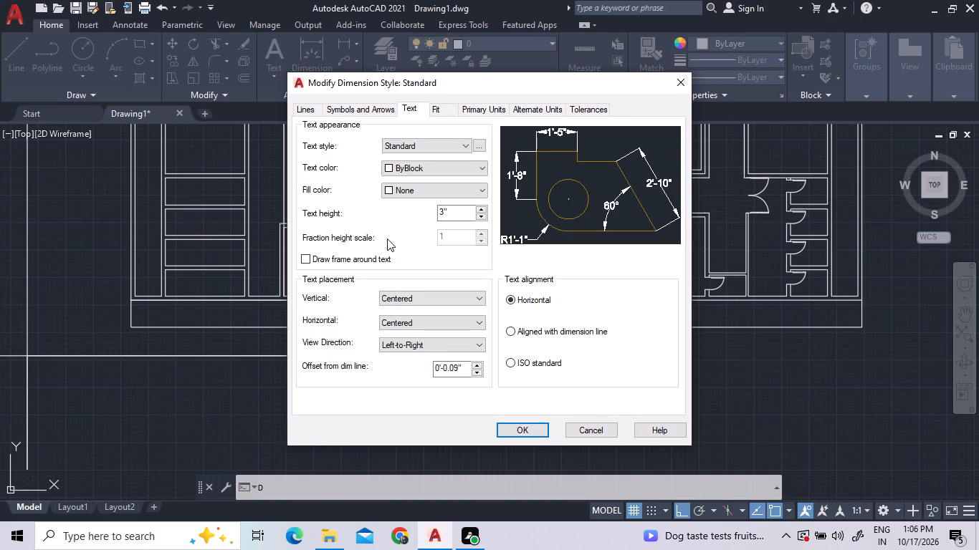
{"action": "left_click", "coordinate": [463, 214]}
{"action": "left_click_drag", "start_coordinate": [462, 214], "coordinate": [403, 214]}
{"action": "left_click", "coordinate": [403, 214]}
{"action": "key", "text": "6"}
{"action": "key", "text": "Return"}
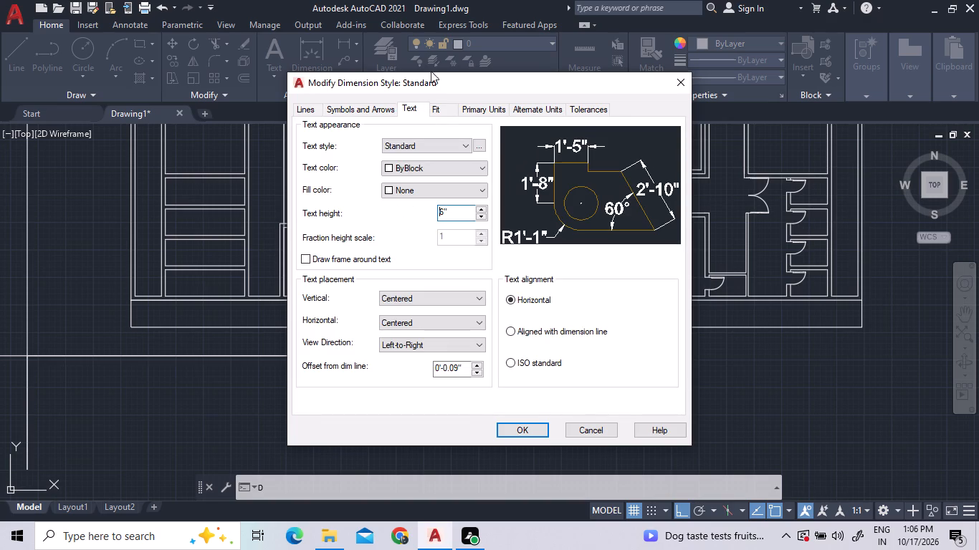
{"action": "left_click", "coordinate": [472, 107]}
{"action": "left_click", "coordinate": [441, 137]}
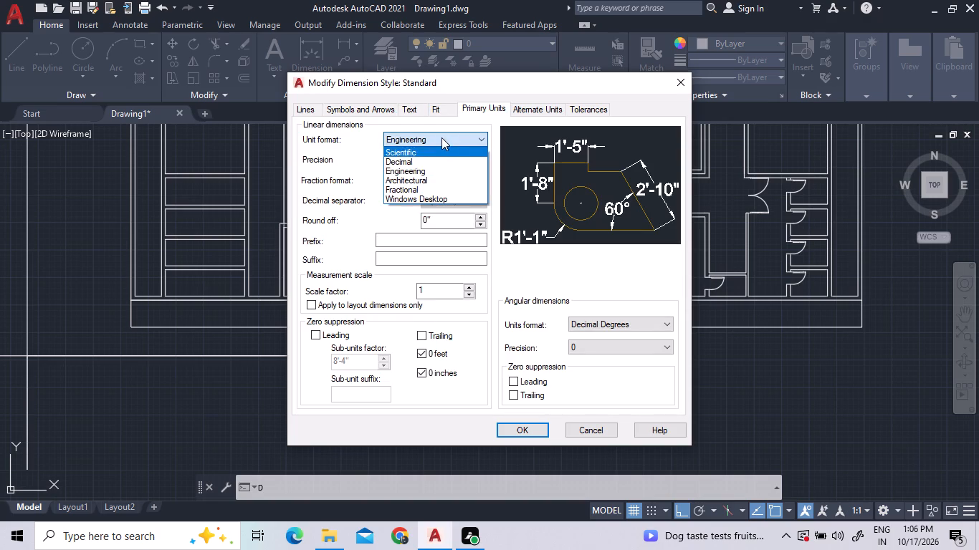
{"action": "left_click", "coordinate": [441, 137]}
{"action": "left_click", "coordinate": [527, 425]}
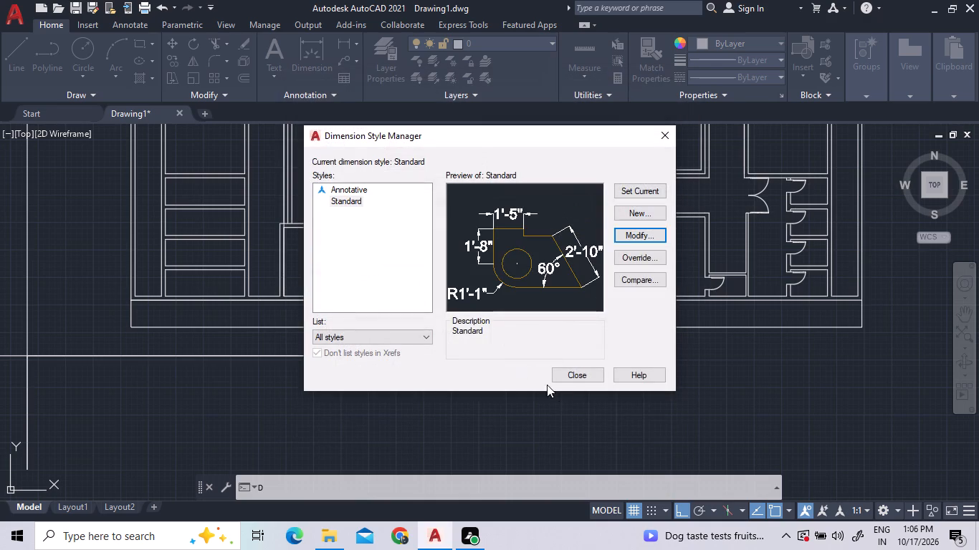
{"action": "left_click", "coordinate": [573, 377]}
Calculate half of the building's overall south side length with QuickCalc, entering 138'3"/2.
{"action": "scroll", "coordinate": [496, 324], "scroll_direction": "up", "scroll_amount": 1}
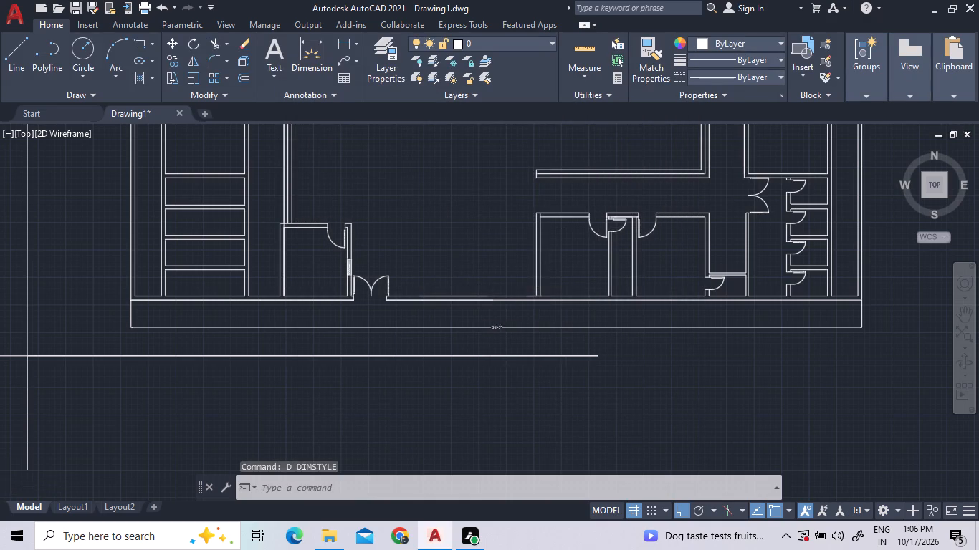
{"action": "scroll", "coordinate": [496, 324], "scroll_direction": "up", "scroll_amount": 3}
{"action": "scroll", "coordinate": [496, 330], "scroll_direction": "down", "scroll_amount": 3}
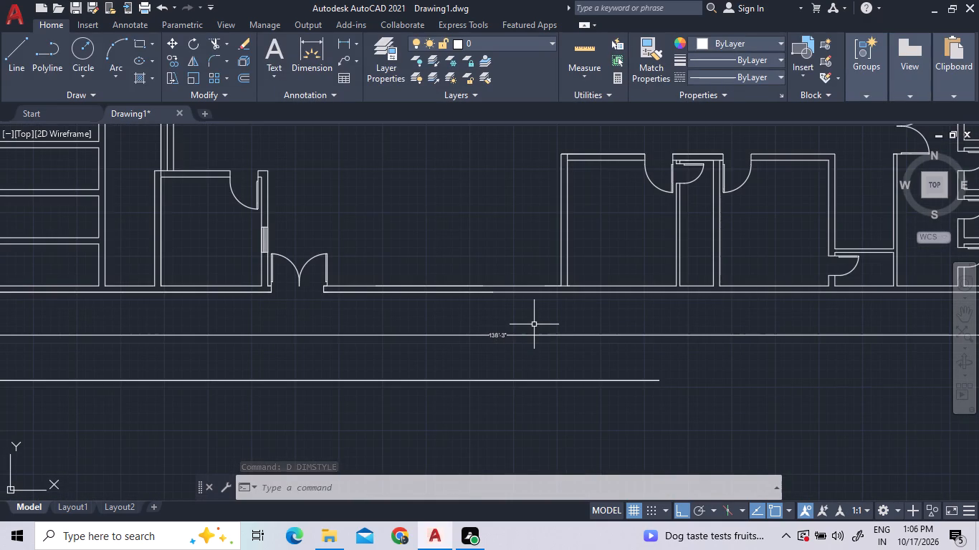
{"action": "scroll", "coordinate": [557, 309], "scroll_direction": "down", "scroll_amount": 1}
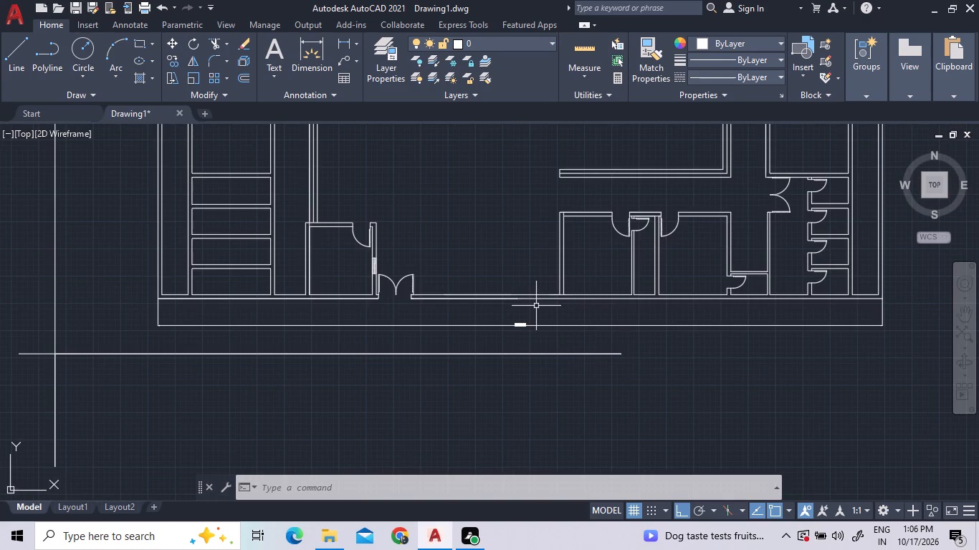
{"action": "key", "text": "ctrl+8"}
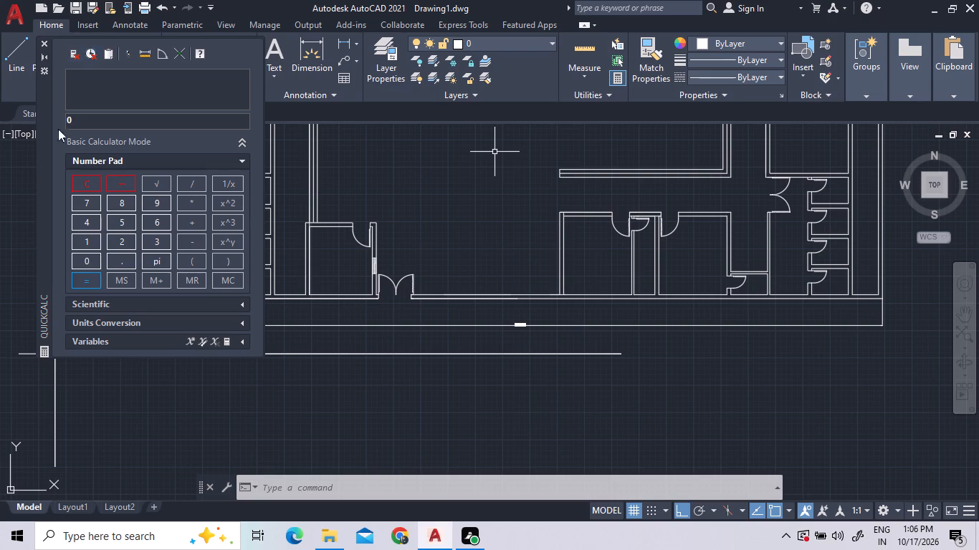
{"action": "left_click", "coordinate": [80, 244]}
{"action": "left_click", "coordinate": [154, 241]}
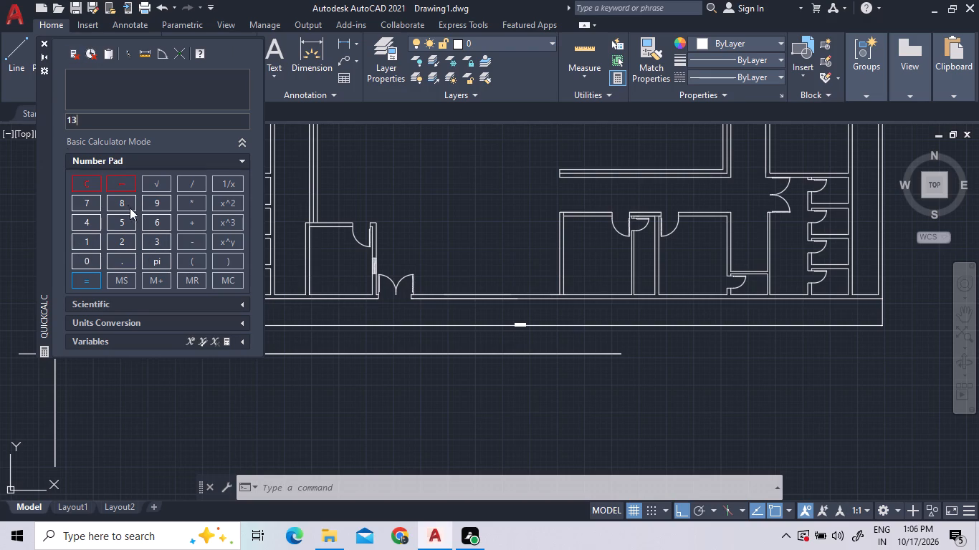
{"action": "left_click", "coordinate": [125, 202]}
{"action": "key", "text": "apostrophe"}
{"action": "key", "text": "3"}
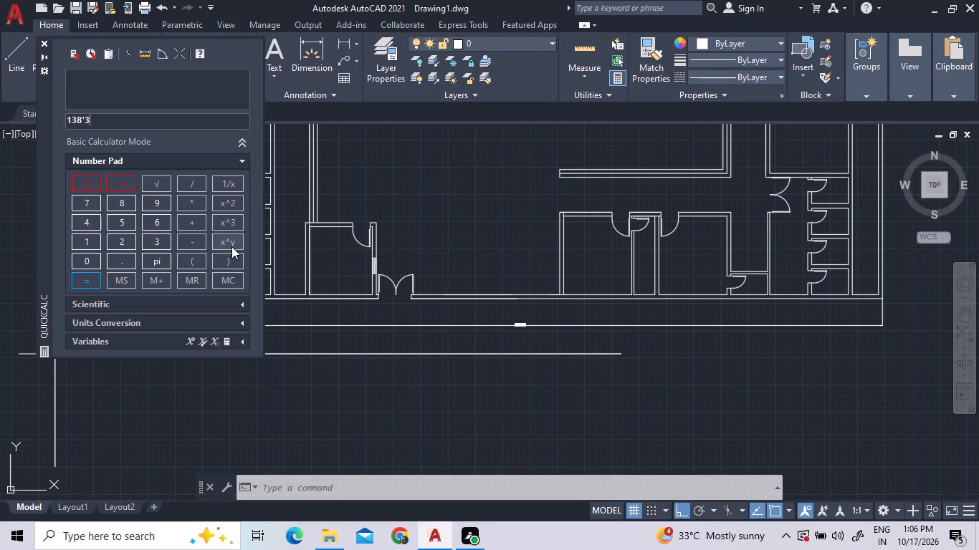
{"action": "key", "text": "shift+quotedbl"}
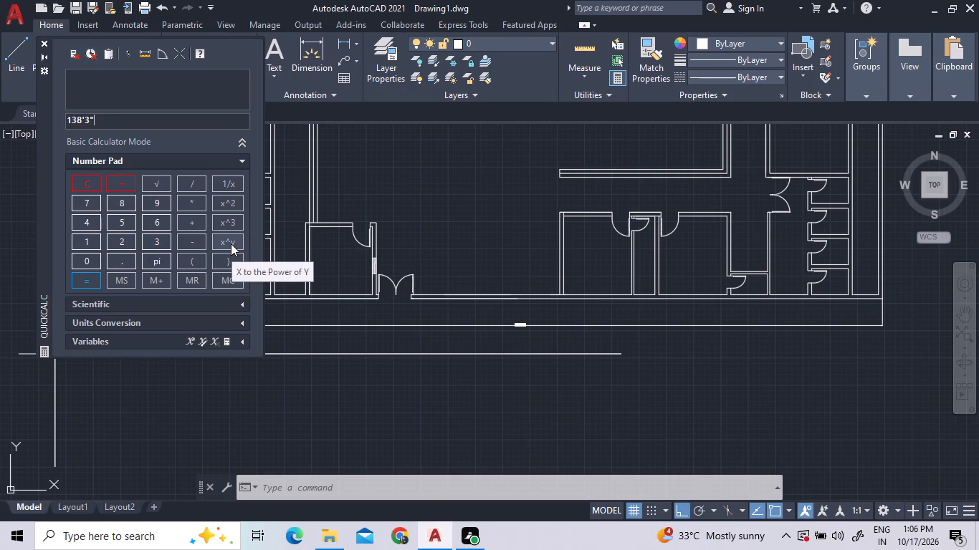
{"action": "left_click", "coordinate": [181, 185]}
{"action": "left_click", "coordinate": [128, 236]}
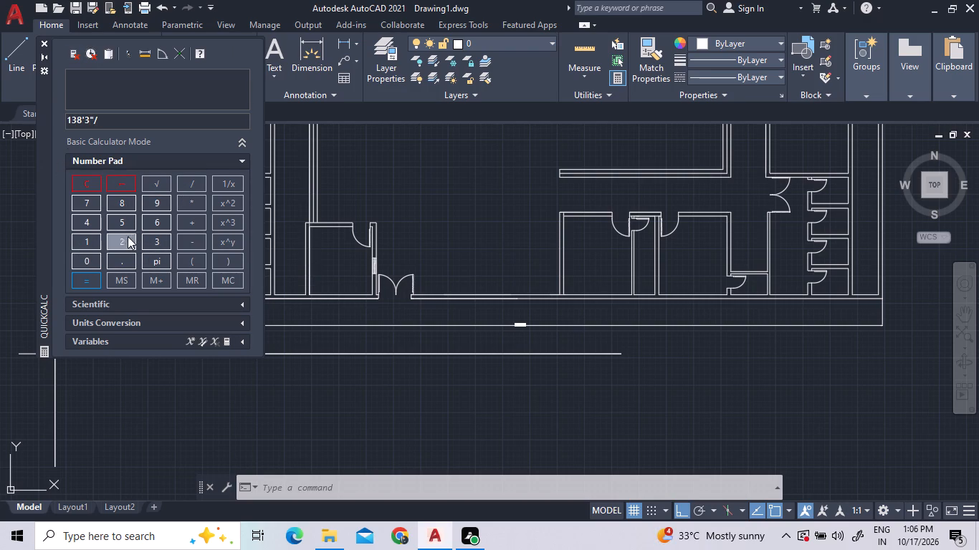
{"action": "key", "text": "Return"}
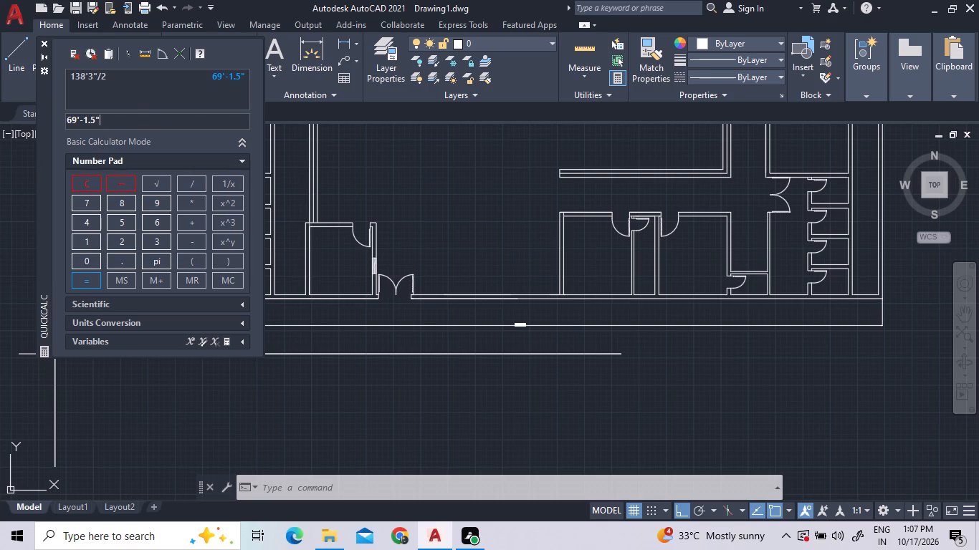
{"action": "left_click", "coordinate": [48, 46]}
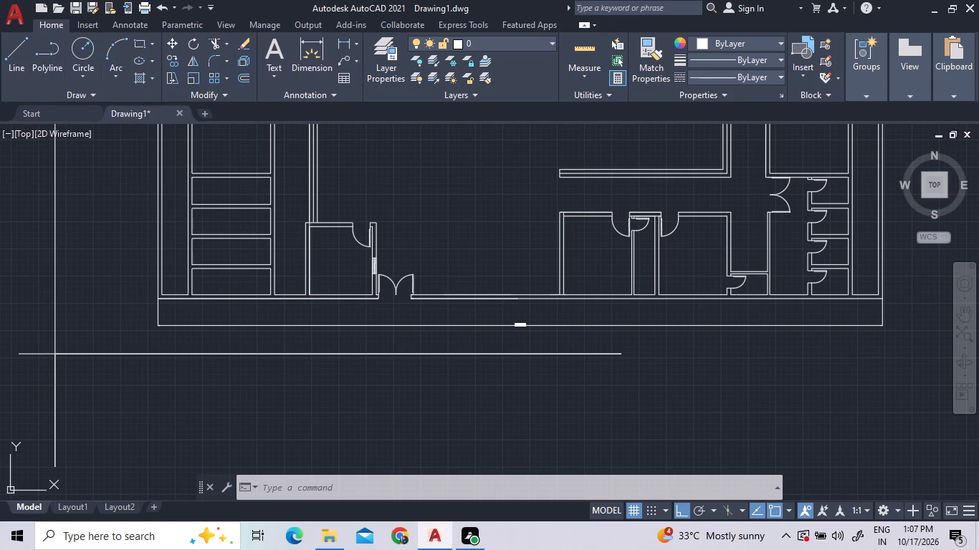
Draw a 69'1.5" line westward from just outside the southeast corner, below the south wall, with a short southward leg at its west end.
{"action": "key", "text": "l"}
{"action": "key", "text": "space"}
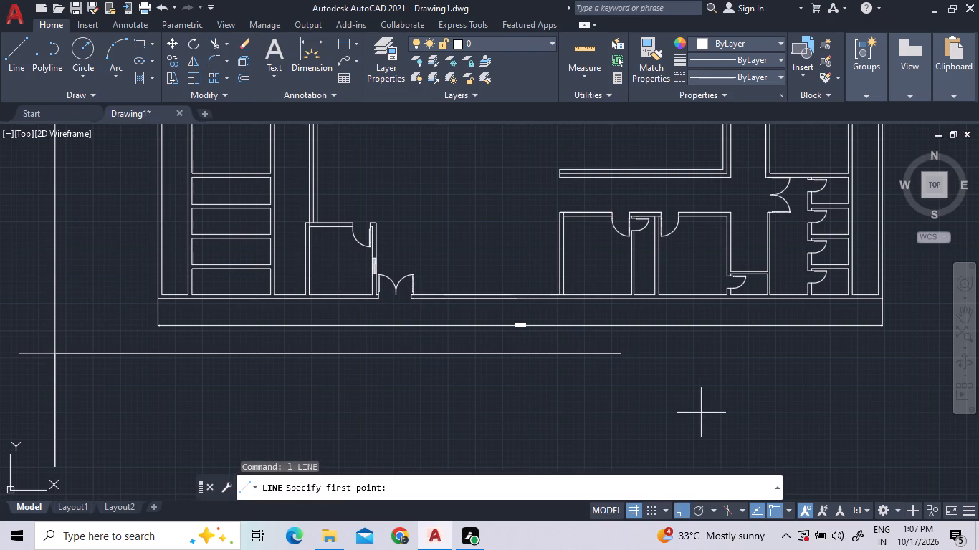
{"action": "scroll", "coordinate": [877, 299], "scroll_direction": "up", "scroll_amount": 2}
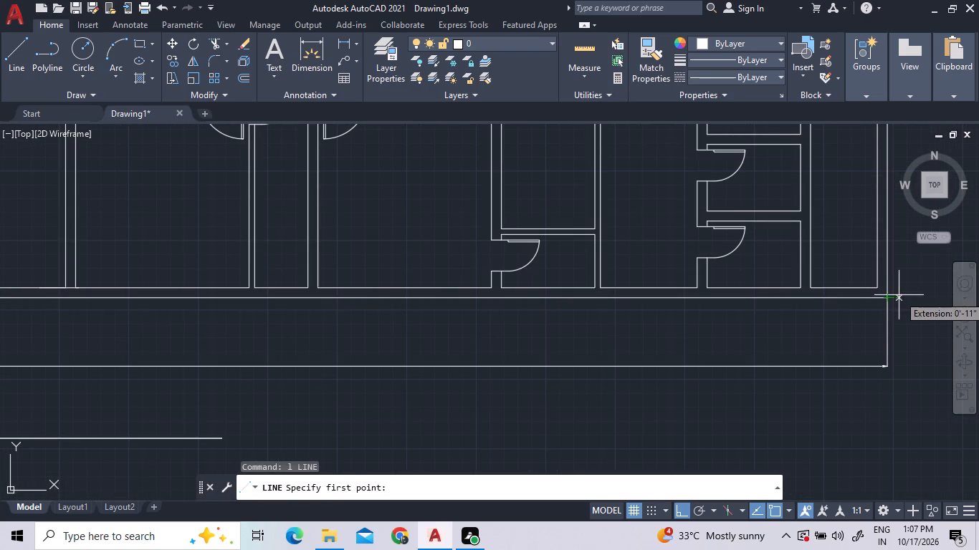
{"action": "left_click_drag", "start_coordinate": [894, 317], "coordinate": [894, 325]}
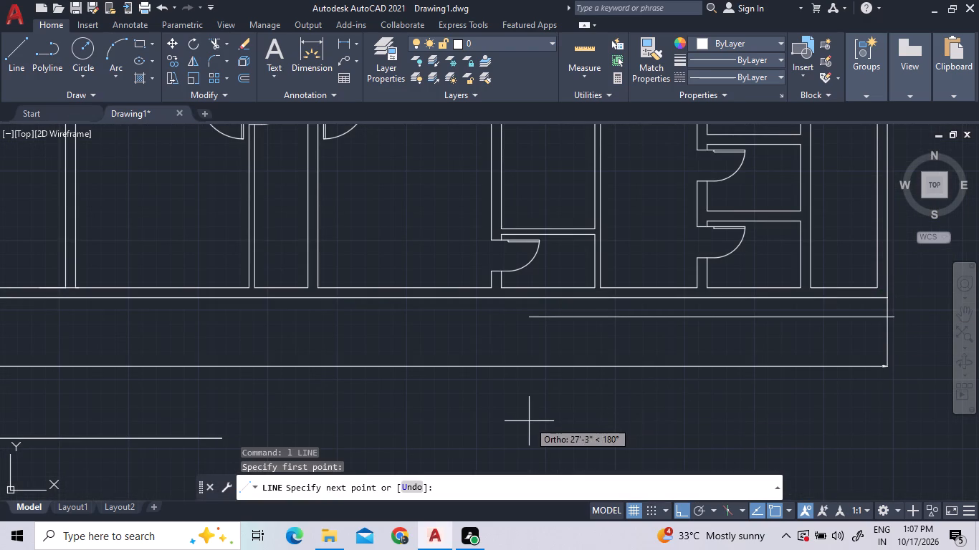
{"action": "type", "text": "69"}
{"action": "type", "text": "'1.5"}
{"action": "key", "text": "Return"}
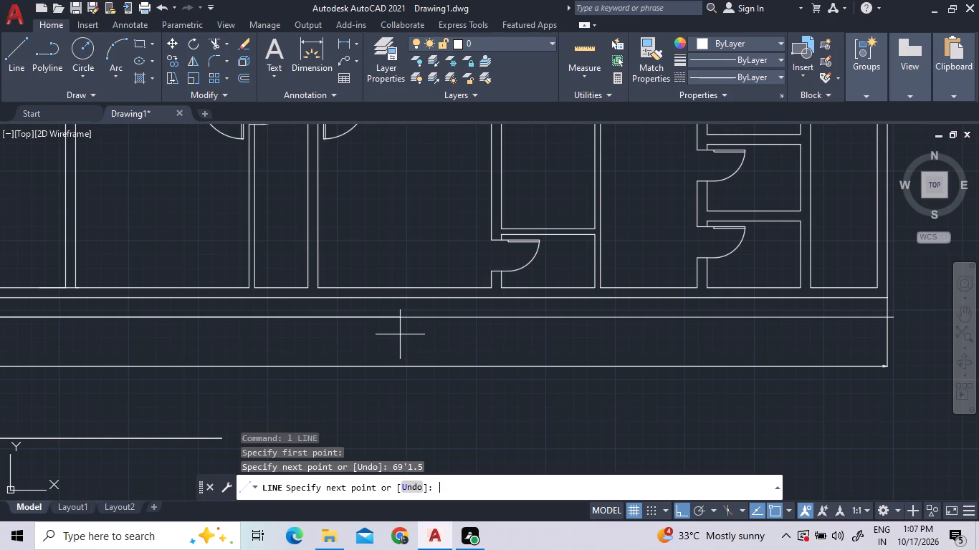
{"action": "scroll", "coordinate": [400, 334], "scroll_direction": "down", "scroll_amount": 2}
{"action": "middle_click_drag", "start_coordinate": [398, 323], "coordinate": [538, 310]}
{"action": "scroll", "coordinate": [367, 309], "scroll_direction": "up", "scroll_amount": 3}
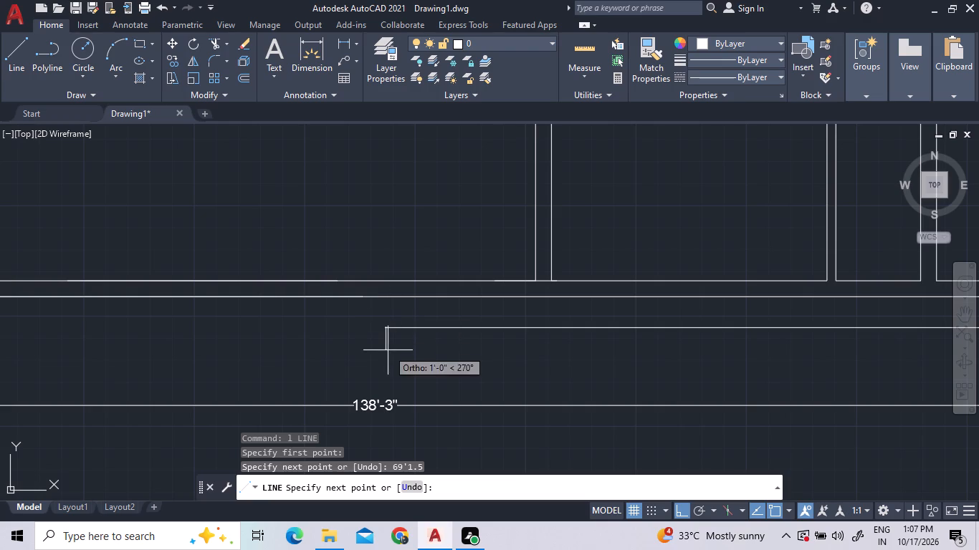
{"action": "left_click", "coordinate": [386, 376]}
{"action": "key", "text": "Escape"}
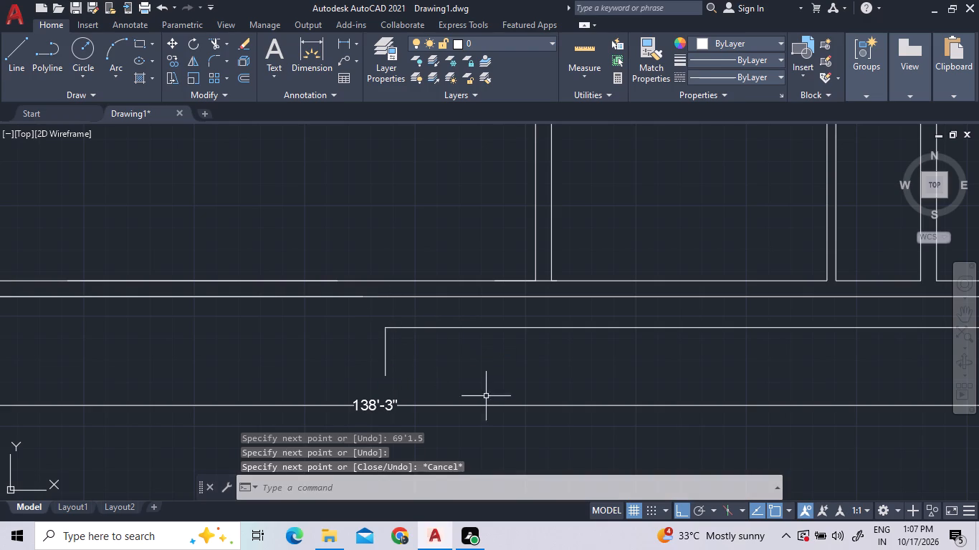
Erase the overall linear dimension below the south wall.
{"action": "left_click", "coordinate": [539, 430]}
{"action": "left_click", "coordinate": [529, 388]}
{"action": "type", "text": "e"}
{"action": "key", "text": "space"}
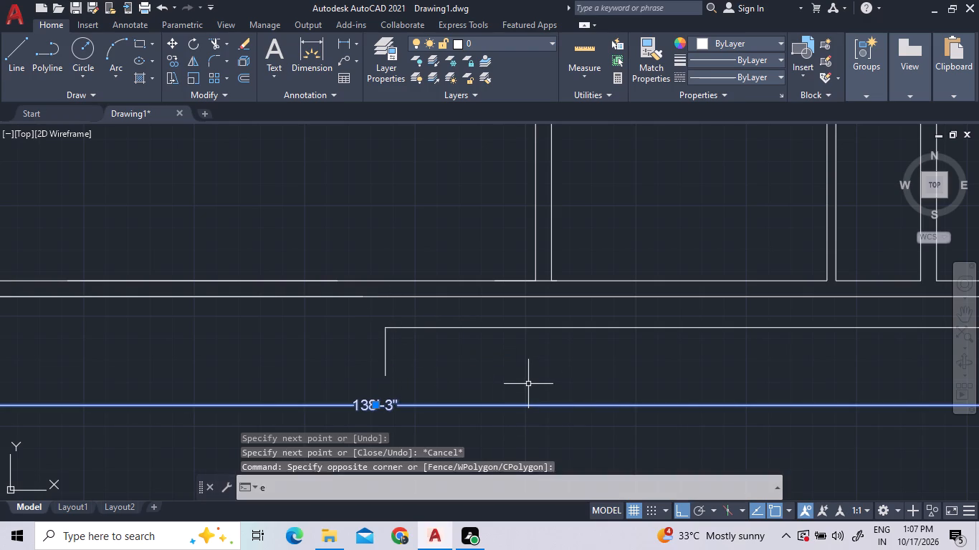
Mirror the four southeast cubicle doors and the adjacent double door across the short midpoint leg below the south wall, keeping the originals.
{"action": "scroll", "coordinate": [565, 365], "scroll_direction": "down", "scroll_amount": 4}
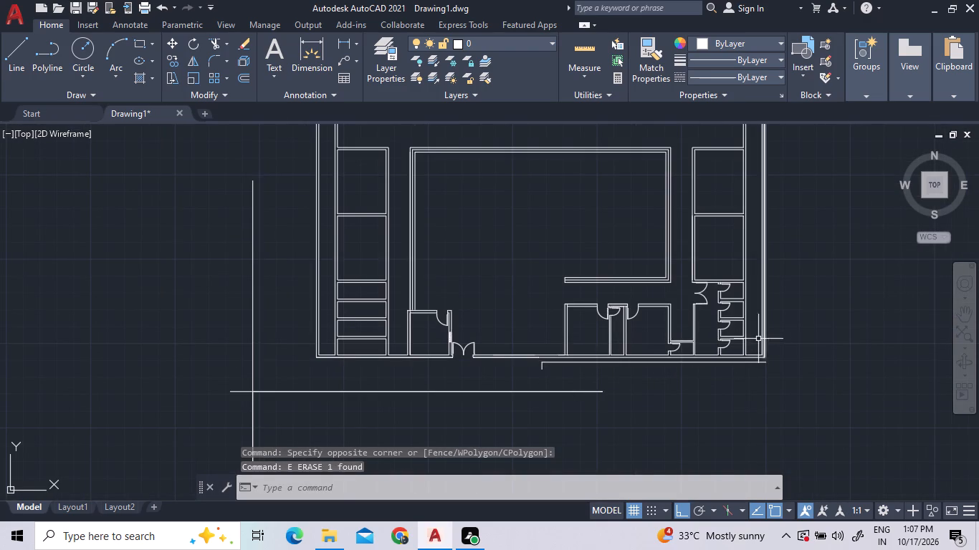
{"action": "scroll", "coordinate": [754, 339], "scroll_direction": "up", "scroll_amount": 4}
{"action": "scroll", "coordinate": [709, 363], "scroll_direction": "down", "scroll_amount": 1}
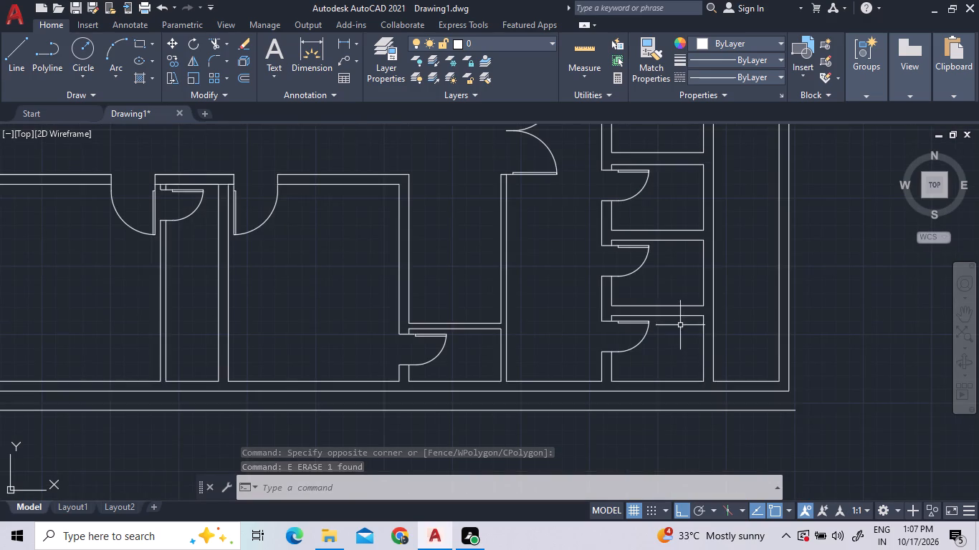
{"action": "scroll", "coordinate": [675, 320], "scroll_direction": "down", "scroll_amount": 2}
{"action": "scroll", "coordinate": [663, 323], "scroll_direction": "up", "scroll_amount": 3}
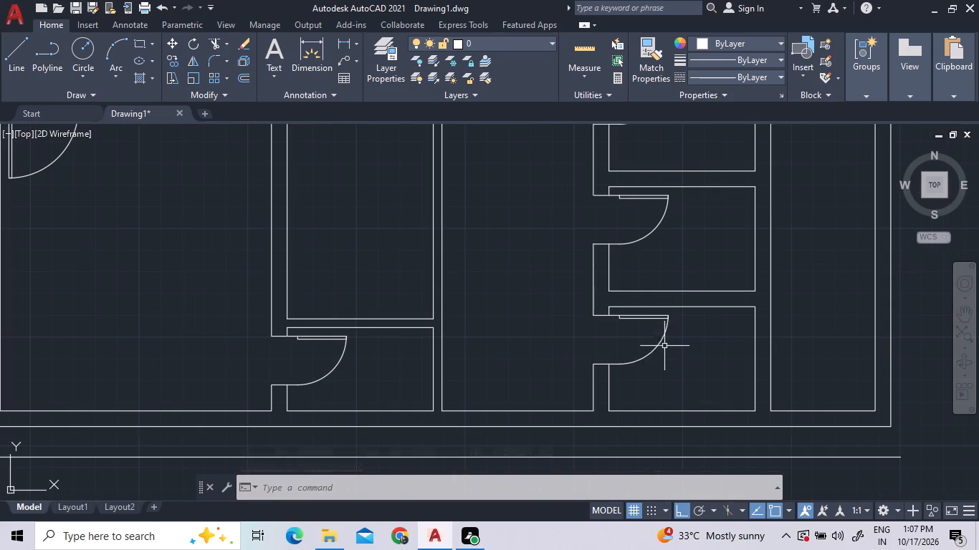
{"action": "left_click", "coordinate": [665, 348]}
{"action": "left_click", "coordinate": [646, 322]}
{"action": "left_click", "coordinate": [679, 226]}
{"action": "left_click", "coordinate": [651, 208]}
{"action": "scroll", "coordinate": [664, 224], "scroll_direction": "down", "scroll_amount": 1}
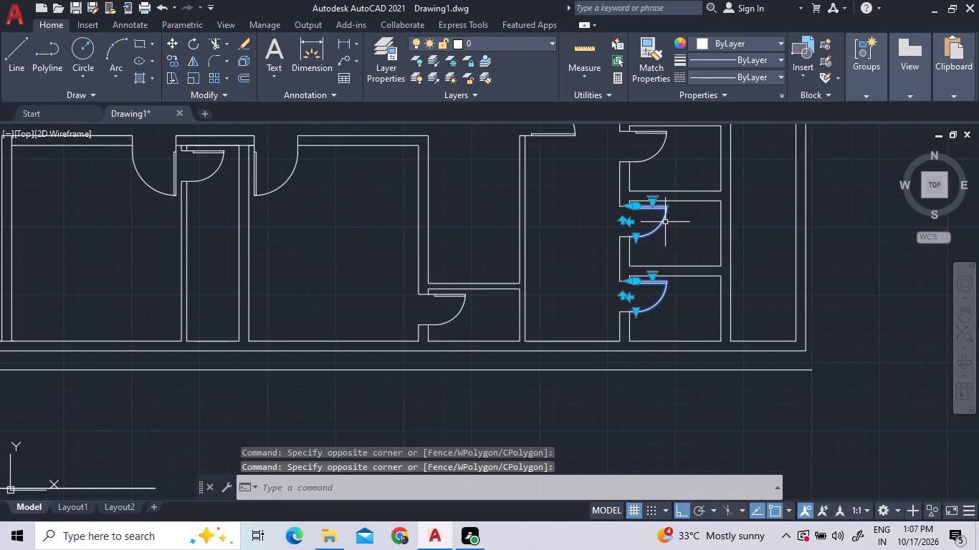
{"action": "middle_click_drag", "start_coordinate": [671, 196], "coordinate": [663, 258]}
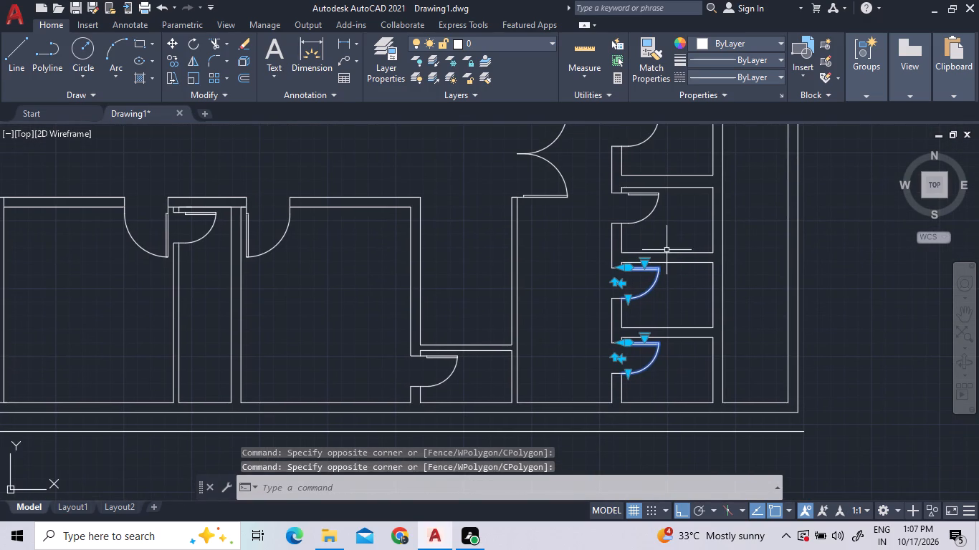
{"action": "left_click", "coordinate": [659, 223]}
{"action": "left_click", "coordinate": [648, 201]}
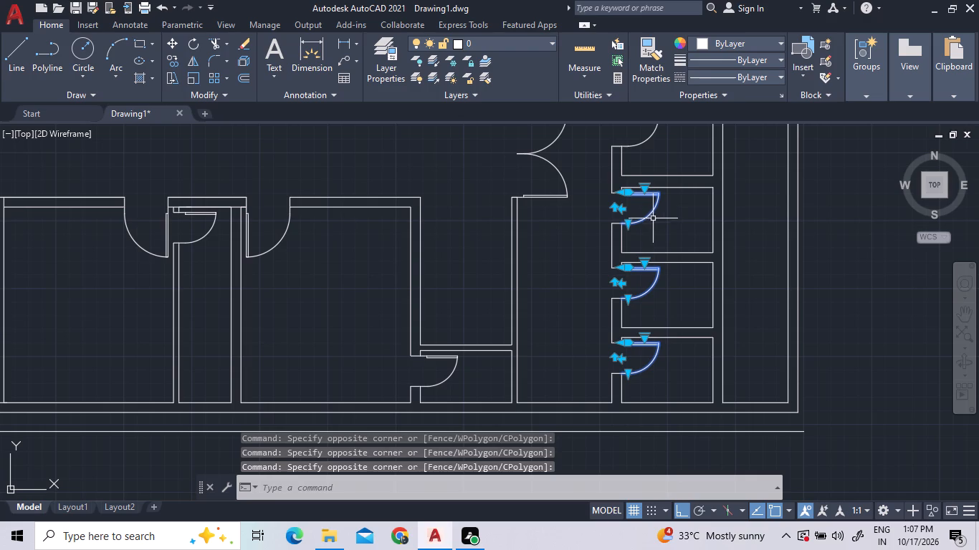
{"action": "middle_click_drag", "start_coordinate": [668, 201], "coordinate": [663, 296]}
{"action": "left_click", "coordinate": [669, 221]}
{"action": "left_click", "coordinate": [647, 218]}
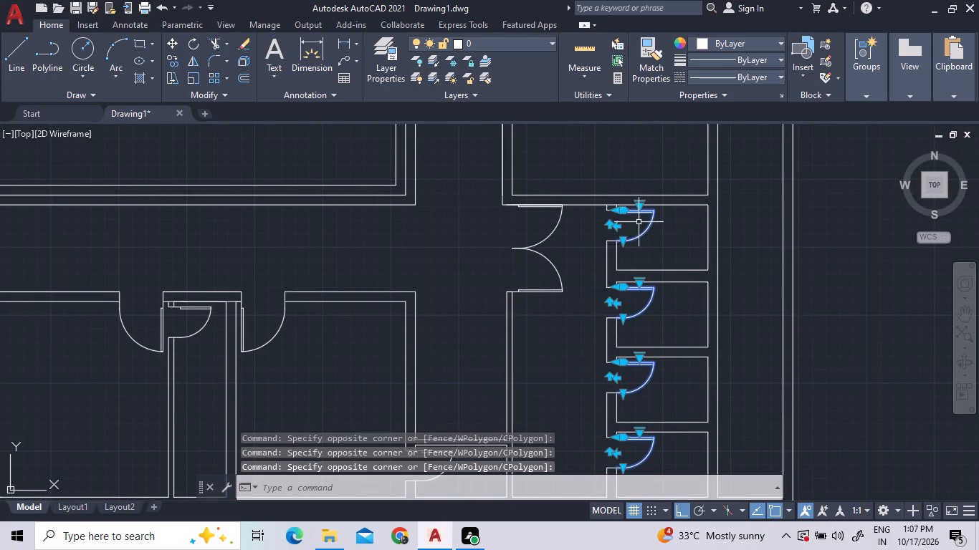
{"action": "left_click", "coordinate": [572, 307]}
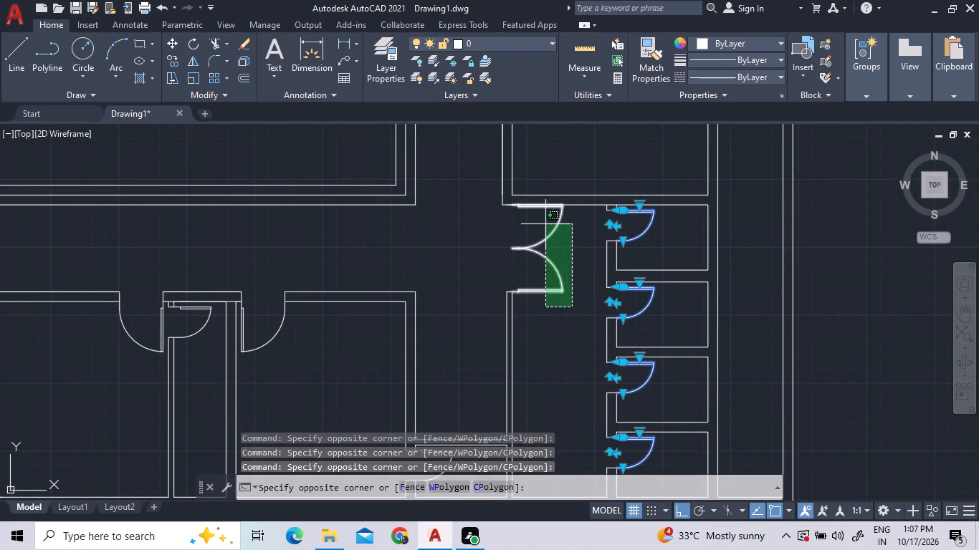
{"action": "left_click", "coordinate": [539, 221]}
{"action": "scroll", "coordinate": [539, 265], "scroll_direction": "down", "scroll_amount": 2}
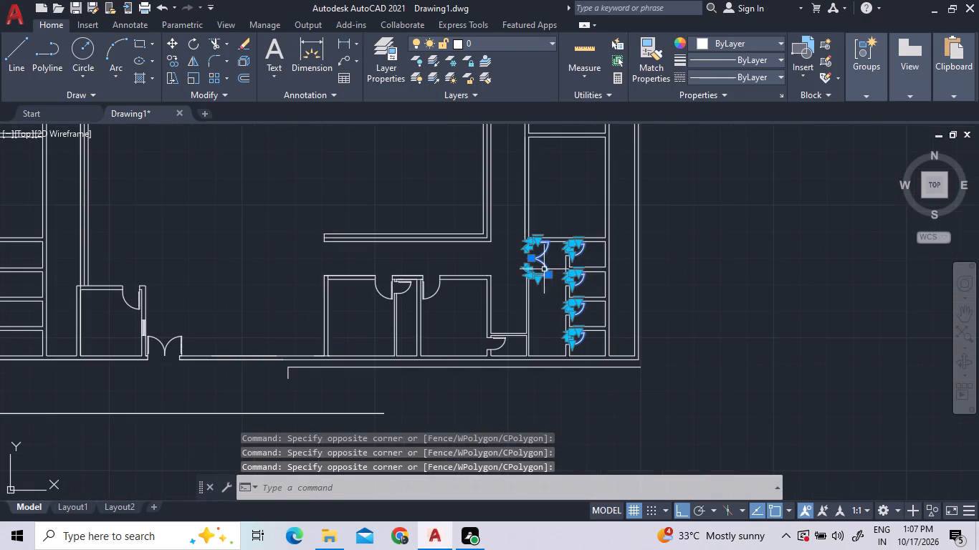
{"action": "middle_click_drag", "start_coordinate": [578, 213], "coordinate": [628, 243]}
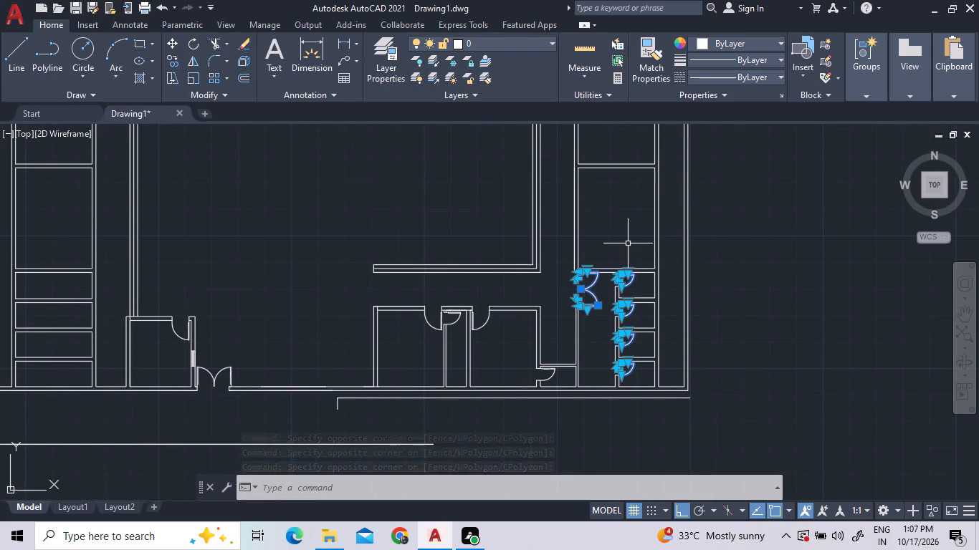
{"action": "type", "text": "mi"}
{"action": "key", "text": "space"}
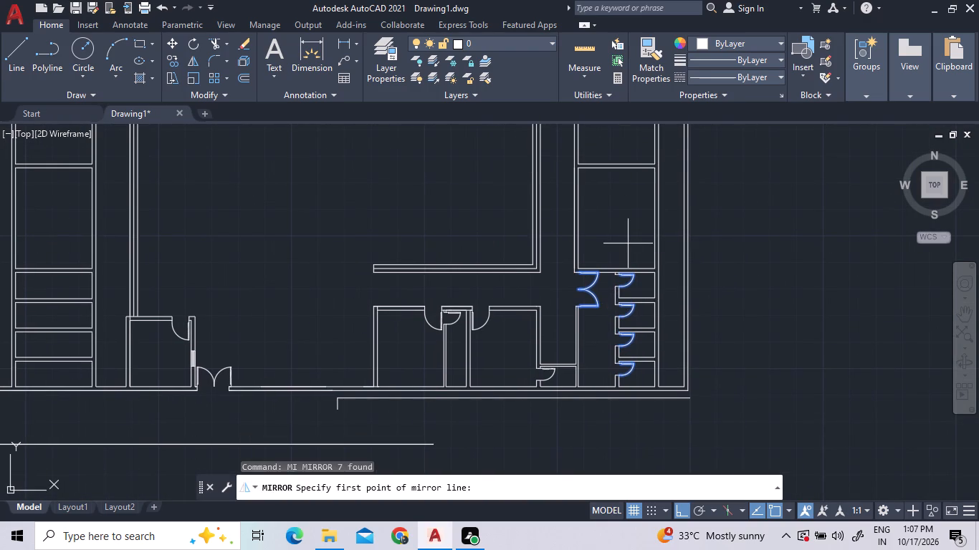
{"action": "scroll", "coordinate": [333, 415], "scroll_direction": "up", "scroll_amount": 5}
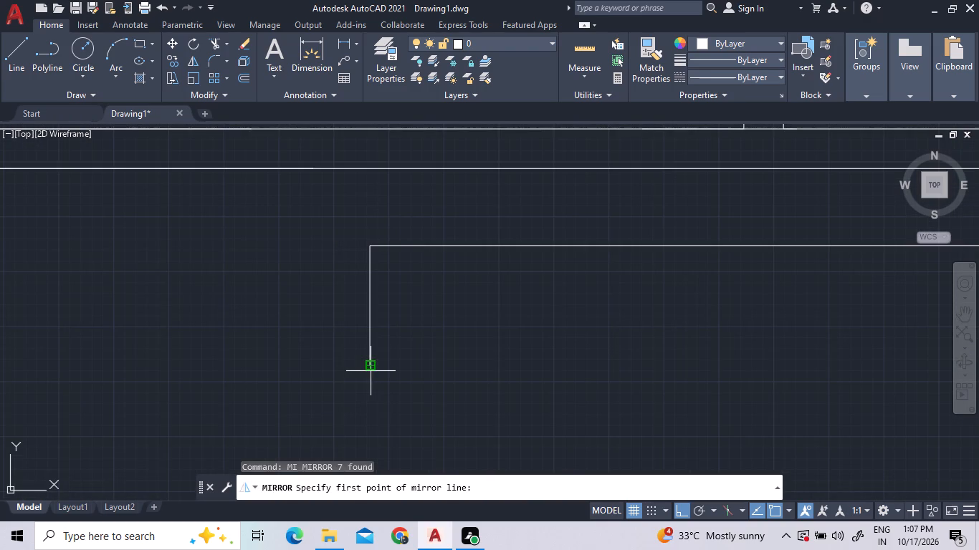
{"action": "left_click", "coordinate": [371, 371]}
{"action": "left_click", "coordinate": [371, 249]}
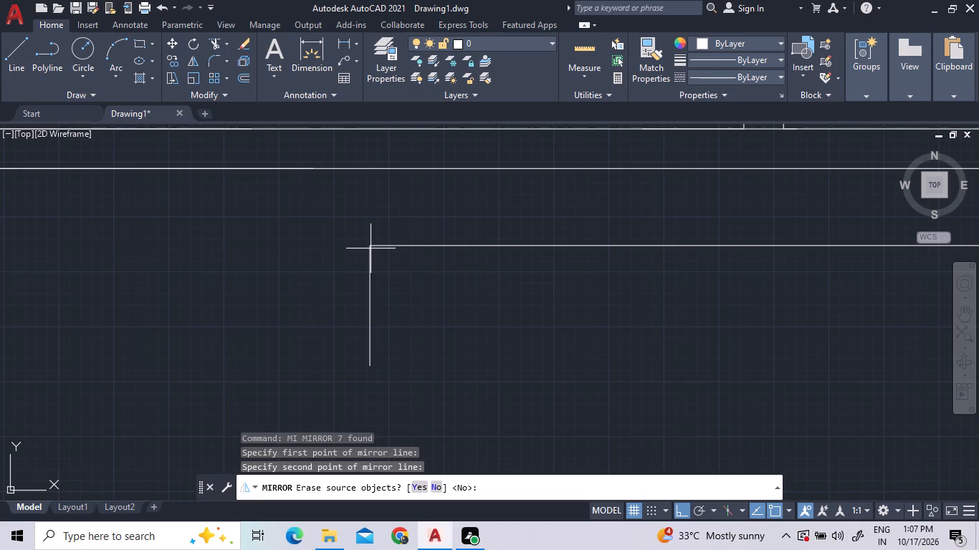
{"action": "key", "text": "space"}
Examine how the mirrored cubicle doors and double door sit against the west-room cubicles and their walls.
{"action": "scroll", "coordinate": [371, 252], "scroll_direction": "down", "scroll_amount": 6}
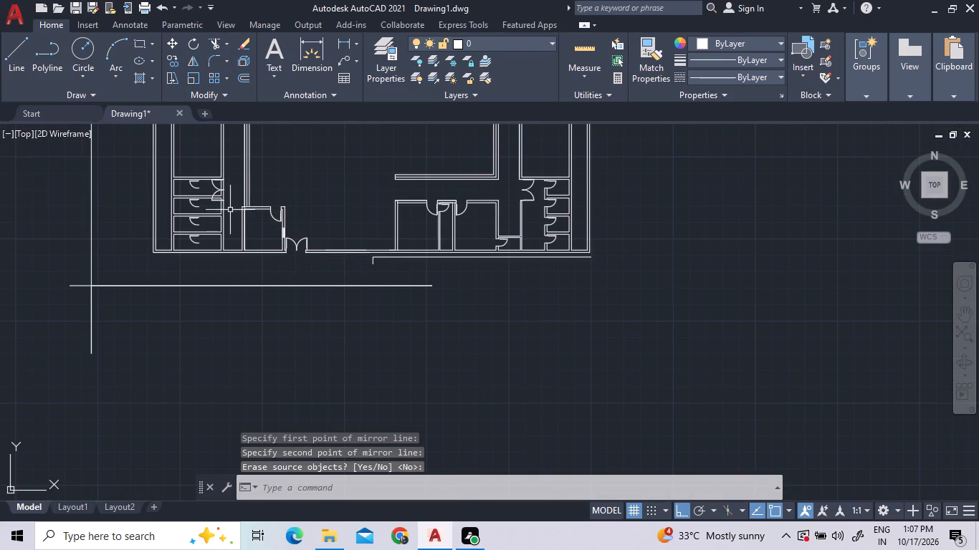
{"action": "scroll", "coordinate": [211, 208], "scroll_direction": "up", "scroll_amount": 1}
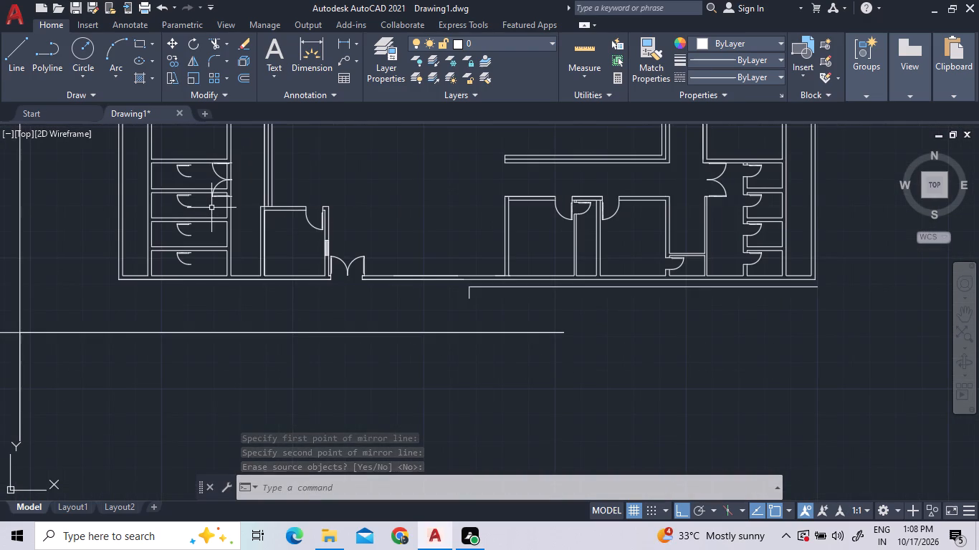
{"action": "scroll", "coordinate": [211, 208], "scroll_direction": "up", "scroll_amount": 1}
{"action": "scroll", "coordinate": [387, 231], "scroll_direction": "down", "scroll_amount": 2}
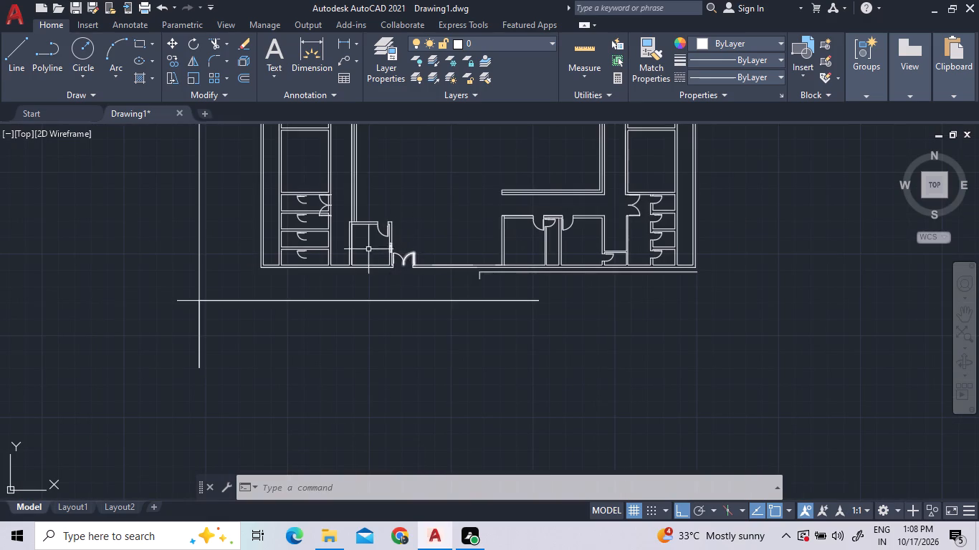
{"action": "scroll", "coordinate": [312, 227], "scroll_direction": "up", "scroll_amount": 1}
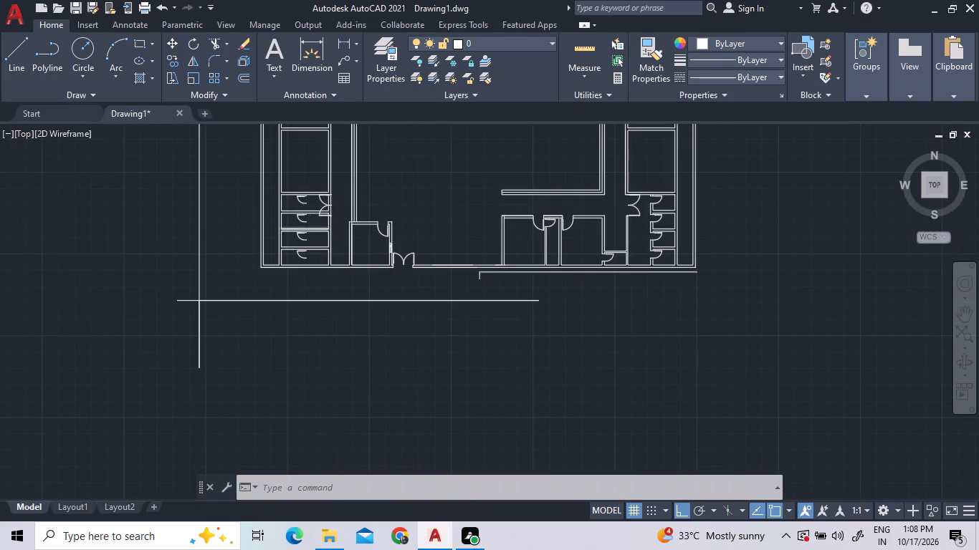
{"action": "scroll", "coordinate": [312, 227], "scroll_direction": "up", "scroll_amount": 1}
{"action": "scroll", "coordinate": [312, 227], "scroll_direction": "down", "scroll_amount": 1}
{"action": "scroll", "coordinate": [312, 227], "scroll_direction": "up", "scroll_amount": 2}
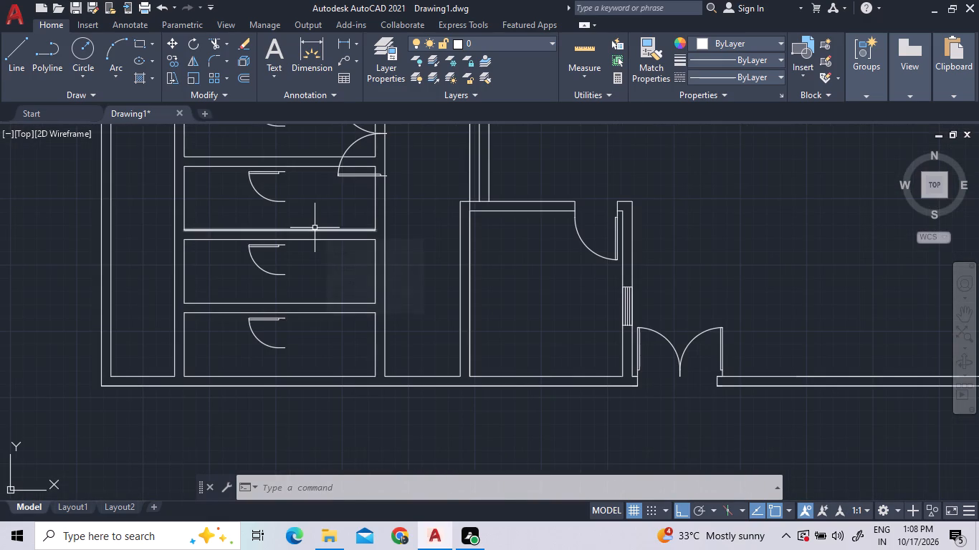
{"action": "middle_click_drag", "start_coordinate": [315, 229], "coordinate": [280, 402]}
{"action": "scroll", "coordinate": [304, 354], "scroll_direction": "up", "scroll_amount": 1}
{"action": "middle_click_drag", "start_coordinate": [305, 349], "coordinate": [369, 280]}
{"action": "scroll", "coordinate": [369, 280], "scroll_direction": "down", "scroll_amount": 1}
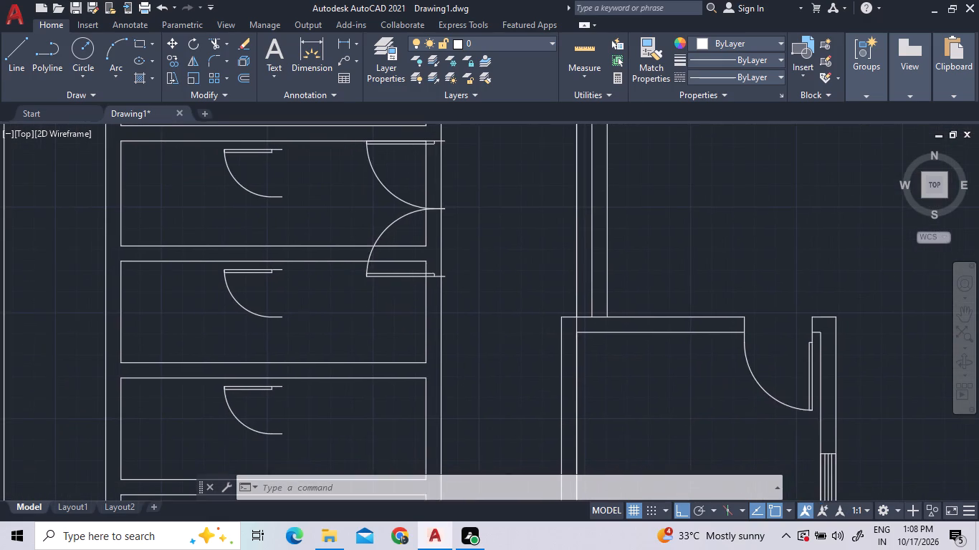
{"action": "middle_click_drag", "start_coordinate": [367, 299], "coordinate": [377, 281]}
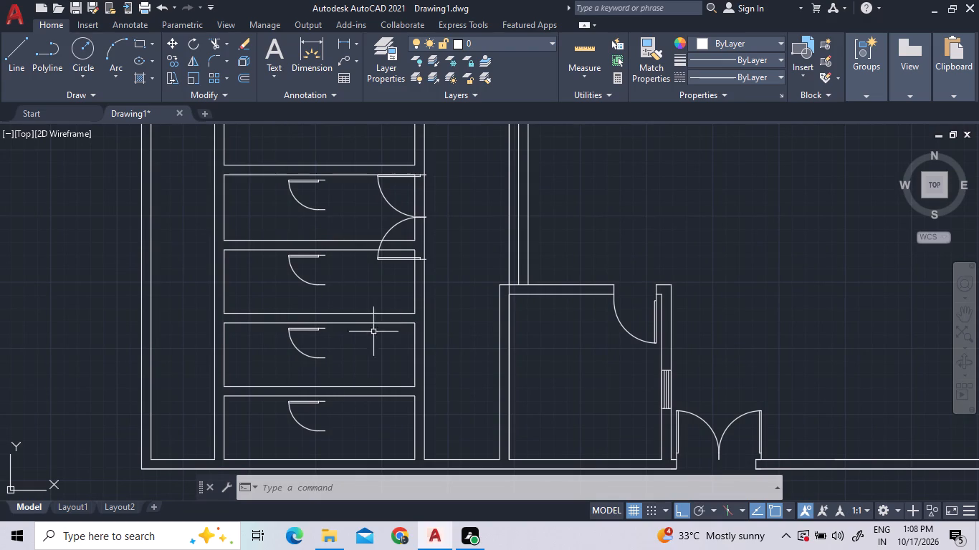
{"action": "middle_click_drag", "start_coordinate": [344, 347], "coordinate": [353, 327]}
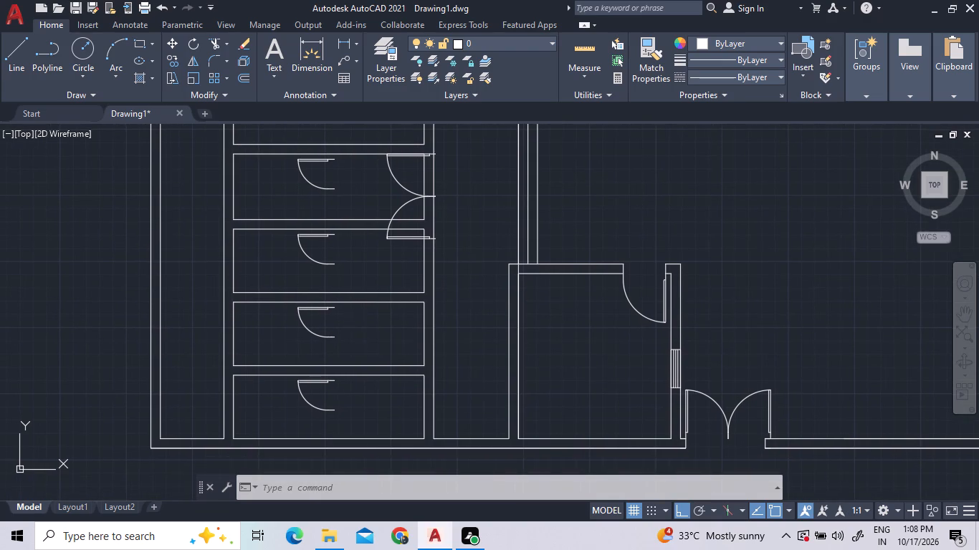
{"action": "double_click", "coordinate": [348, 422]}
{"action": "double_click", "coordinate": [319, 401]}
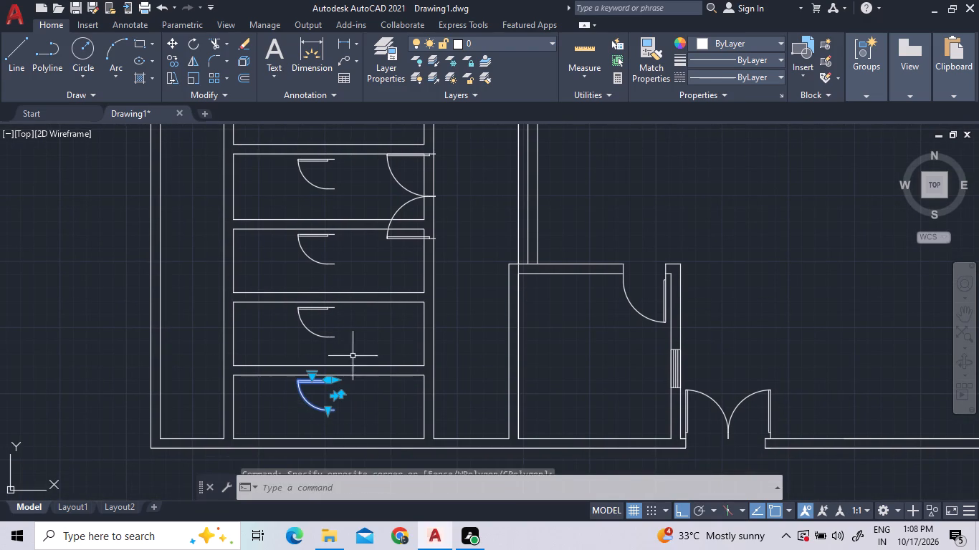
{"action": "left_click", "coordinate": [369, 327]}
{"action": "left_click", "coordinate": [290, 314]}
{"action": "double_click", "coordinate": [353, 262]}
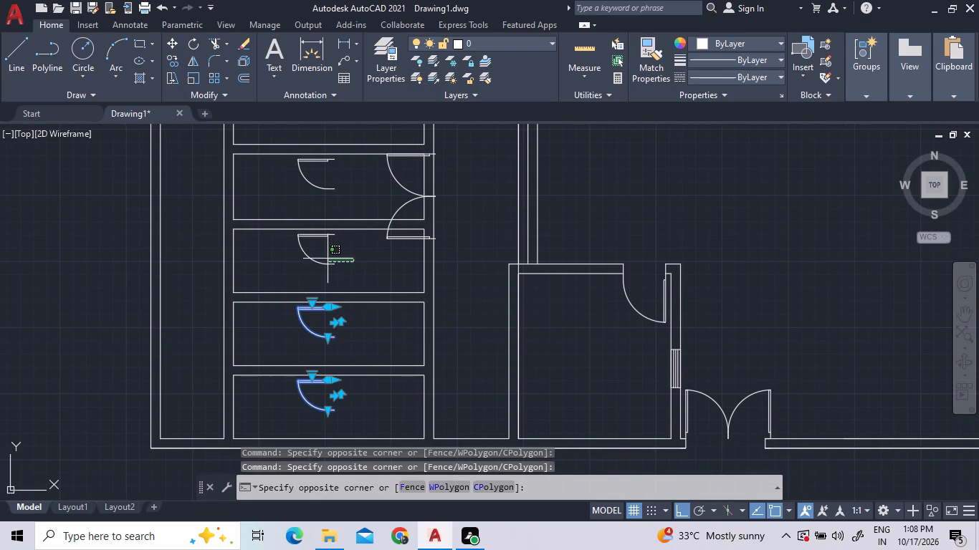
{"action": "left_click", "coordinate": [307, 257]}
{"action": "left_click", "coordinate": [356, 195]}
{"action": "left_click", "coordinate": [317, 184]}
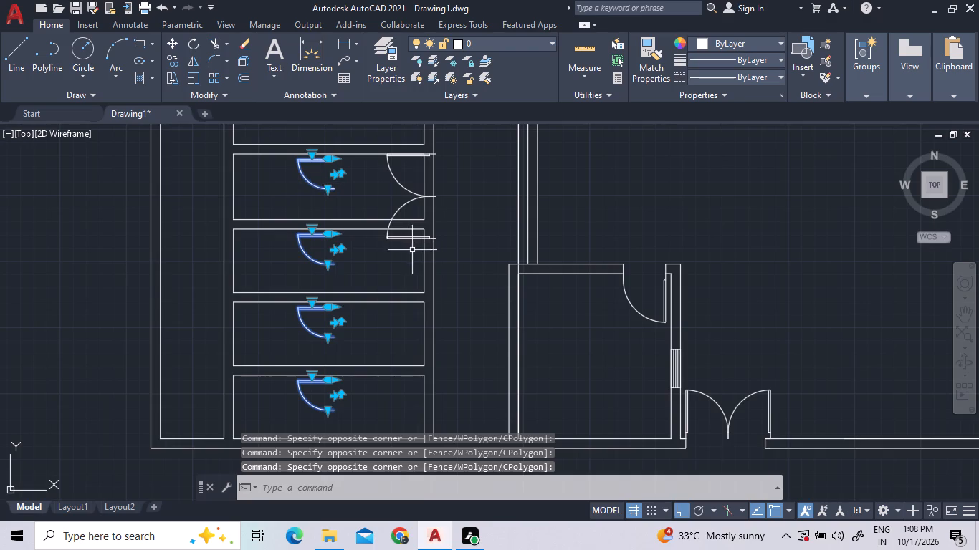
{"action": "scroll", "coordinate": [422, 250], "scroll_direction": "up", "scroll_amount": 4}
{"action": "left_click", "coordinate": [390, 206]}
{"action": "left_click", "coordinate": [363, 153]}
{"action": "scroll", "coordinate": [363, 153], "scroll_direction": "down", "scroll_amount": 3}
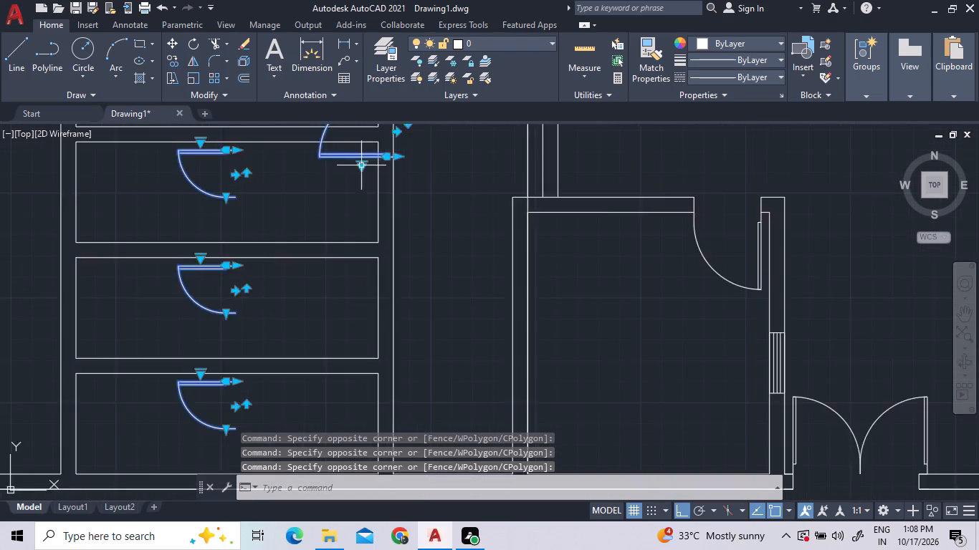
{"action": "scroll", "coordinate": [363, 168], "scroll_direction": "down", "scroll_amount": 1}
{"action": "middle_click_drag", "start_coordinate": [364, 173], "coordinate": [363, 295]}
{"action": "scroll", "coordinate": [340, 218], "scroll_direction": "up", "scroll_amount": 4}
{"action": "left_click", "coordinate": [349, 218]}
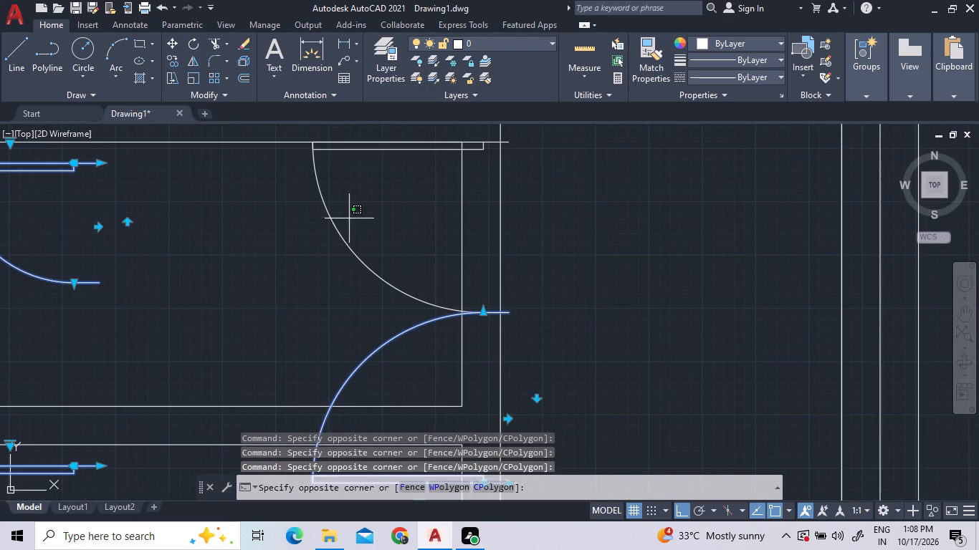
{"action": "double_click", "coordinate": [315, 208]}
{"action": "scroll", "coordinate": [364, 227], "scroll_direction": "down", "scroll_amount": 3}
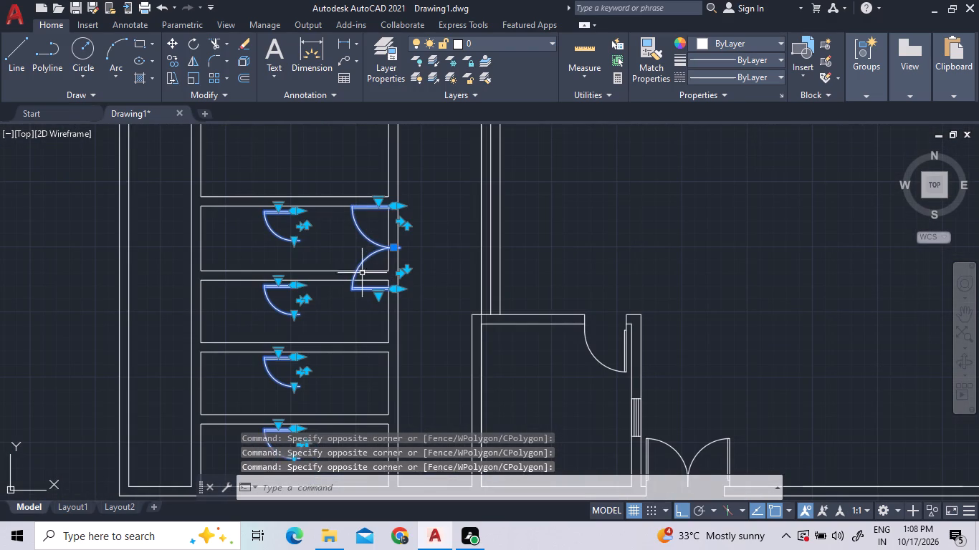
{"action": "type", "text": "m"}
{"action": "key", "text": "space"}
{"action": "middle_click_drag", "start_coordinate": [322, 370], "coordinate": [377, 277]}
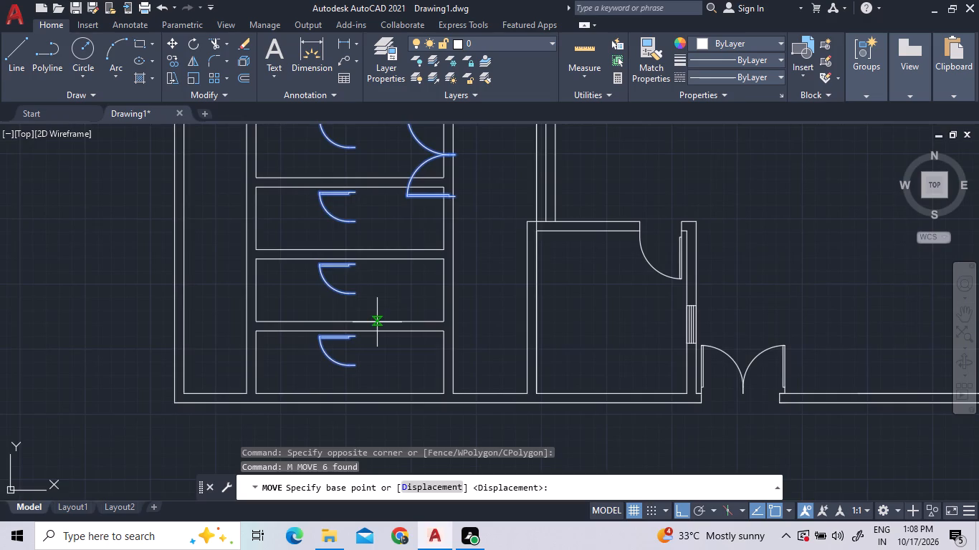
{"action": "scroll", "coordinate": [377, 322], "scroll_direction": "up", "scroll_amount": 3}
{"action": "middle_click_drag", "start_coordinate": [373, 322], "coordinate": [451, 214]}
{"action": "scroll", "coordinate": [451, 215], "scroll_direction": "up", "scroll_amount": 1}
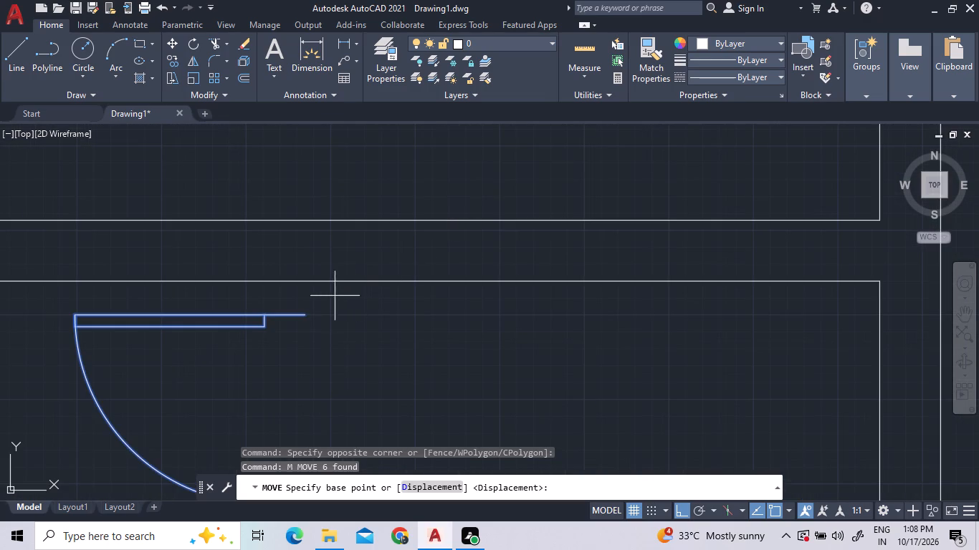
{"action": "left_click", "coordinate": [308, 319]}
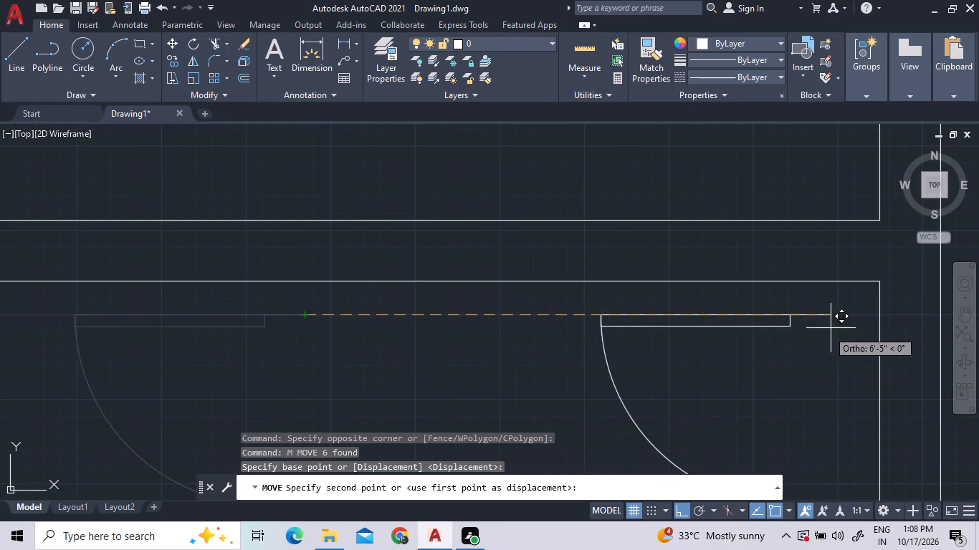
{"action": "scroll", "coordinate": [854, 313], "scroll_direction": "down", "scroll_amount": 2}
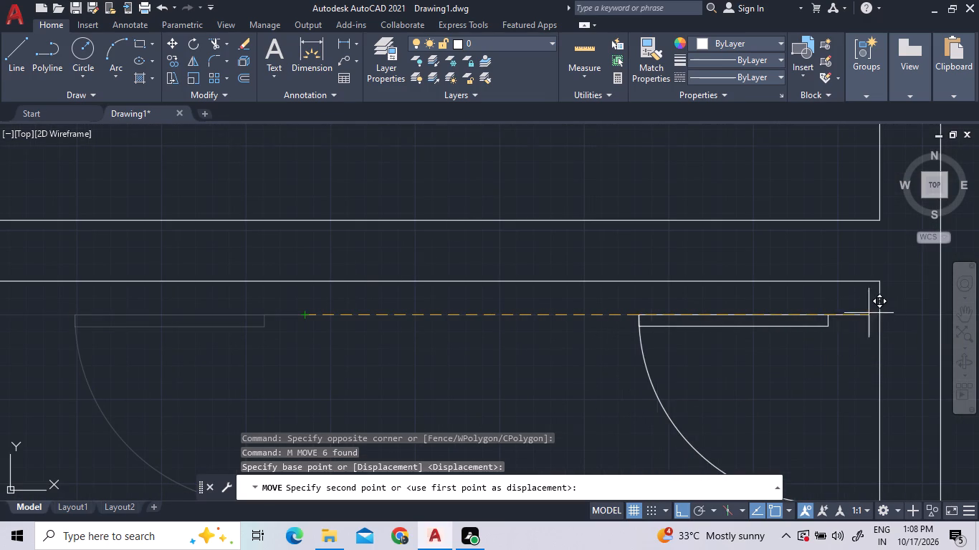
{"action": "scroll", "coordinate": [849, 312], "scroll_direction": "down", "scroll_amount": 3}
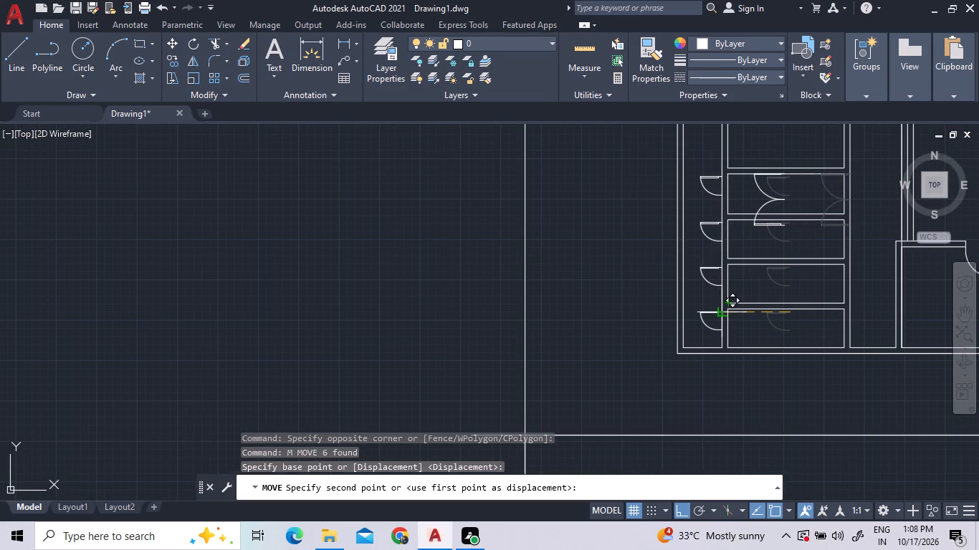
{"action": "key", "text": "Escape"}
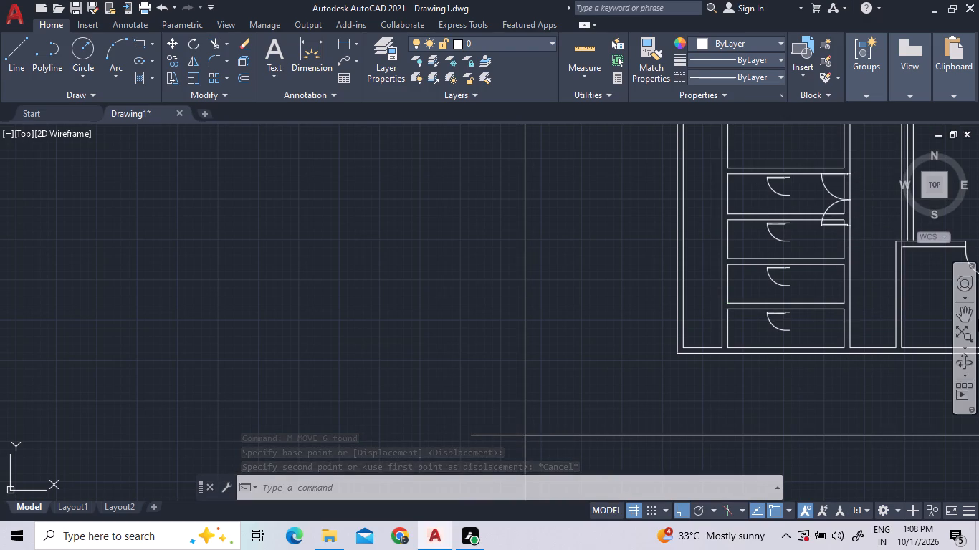
Move the mirrored double door and four cubicle doors slightly west, aligning the double door's frame end with the west room's east wall line.
{"action": "scroll", "coordinate": [870, 166], "scroll_direction": "up", "scroll_amount": 3}
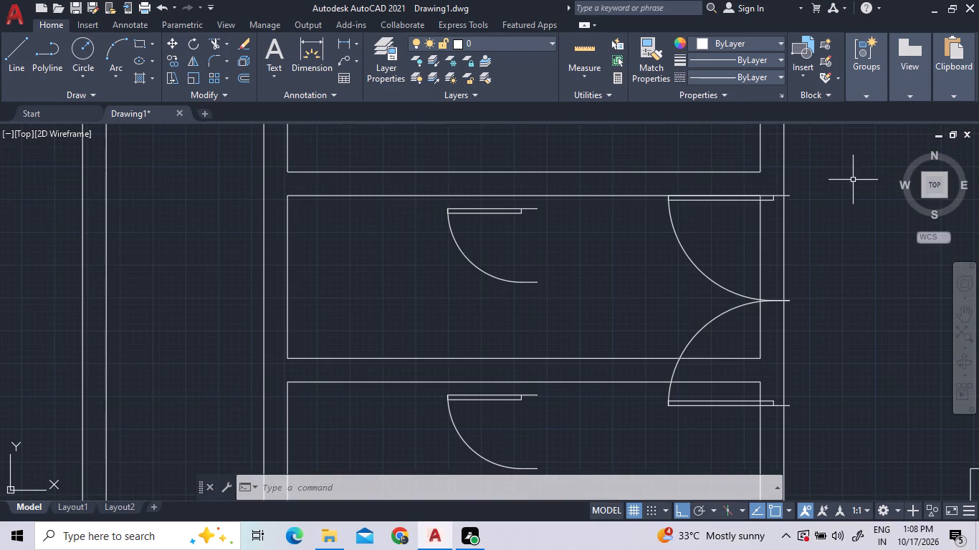
{"action": "left_click", "coordinate": [725, 434]}
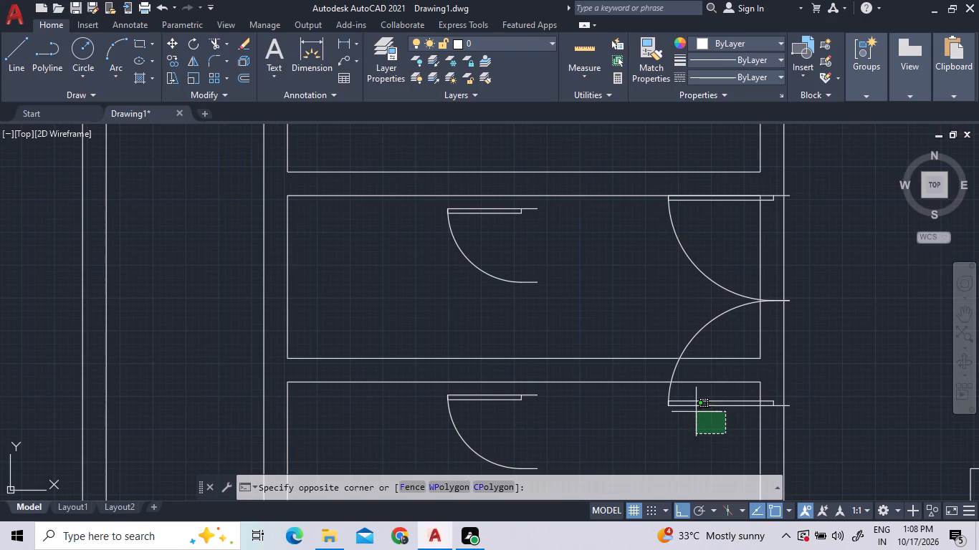
{"action": "left_click", "coordinate": [672, 398]}
{"action": "left_click", "coordinate": [690, 241]}
{"action": "left_click", "coordinate": [631, 232]}
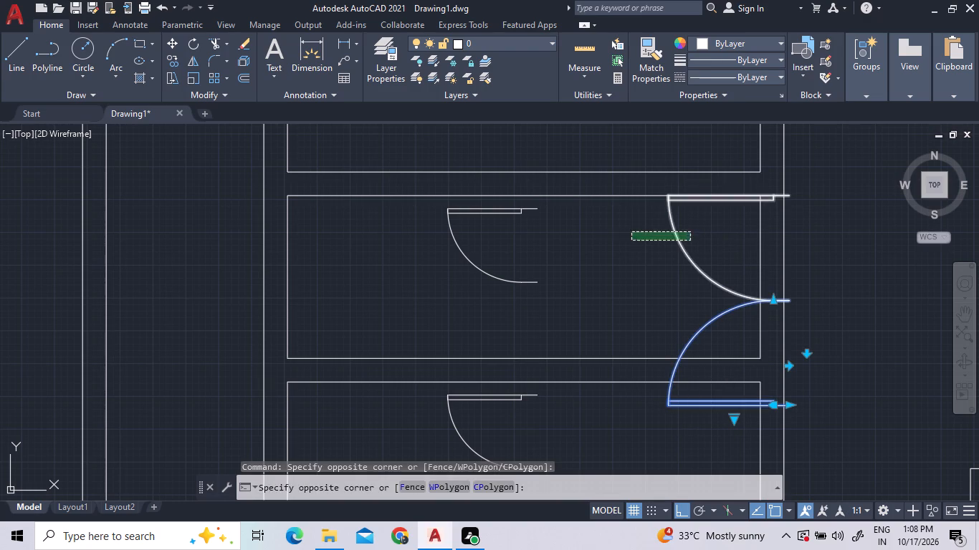
{"action": "left_click", "coordinate": [535, 280]}
{"action": "left_click", "coordinate": [422, 225]}
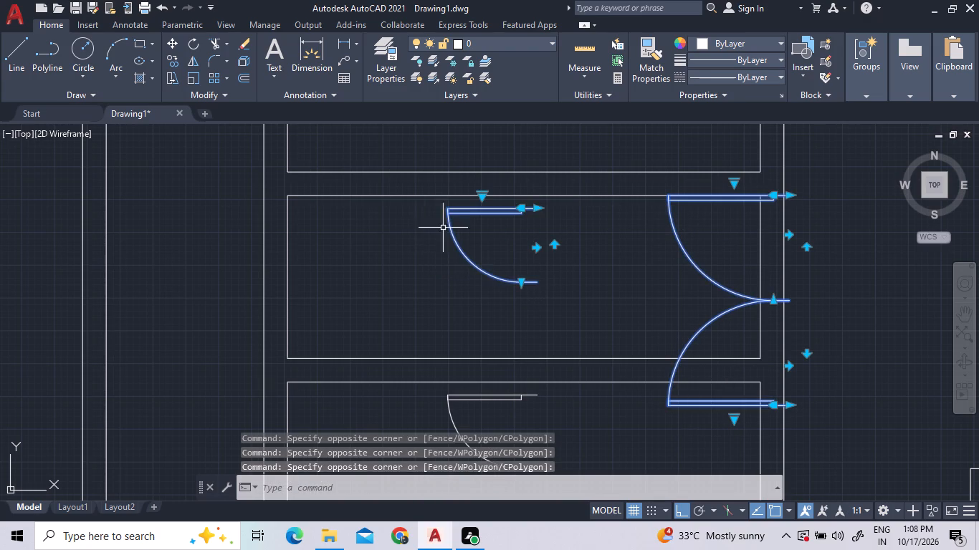
{"action": "scroll", "coordinate": [462, 249], "scroll_direction": "down", "scroll_amount": 2}
{"action": "left_click", "coordinate": [491, 345]}
{"action": "double_click", "coordinate": [463, 327]}
{"action": "scroll", "coordinate": [482, 312], "scroll_direction": "down", "scroll_amount": 2}
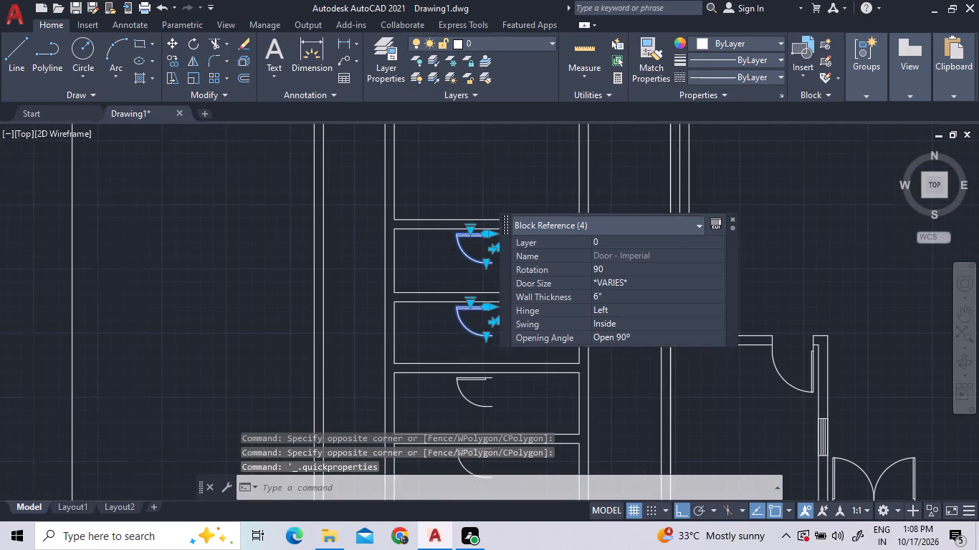
{"action": "scroll", "coordinate": [482, 312], "scroll_direction": "down", "scroll_amount": 1}
{"action": "scroll", "coordinate": [482, 345], "scroll_direction": "up", "scroll_amount": 3}
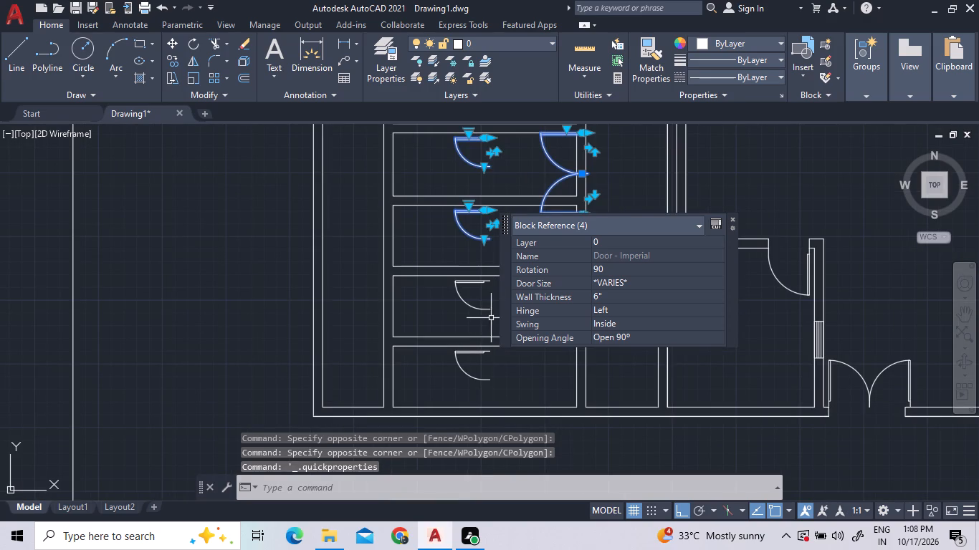
{"action": "left_click", "coordinate": [489, 319]}
{"action": "left_click", "coordinate": [467, 294]}
{"action": "left_click", "coordinate": [485, 384]}
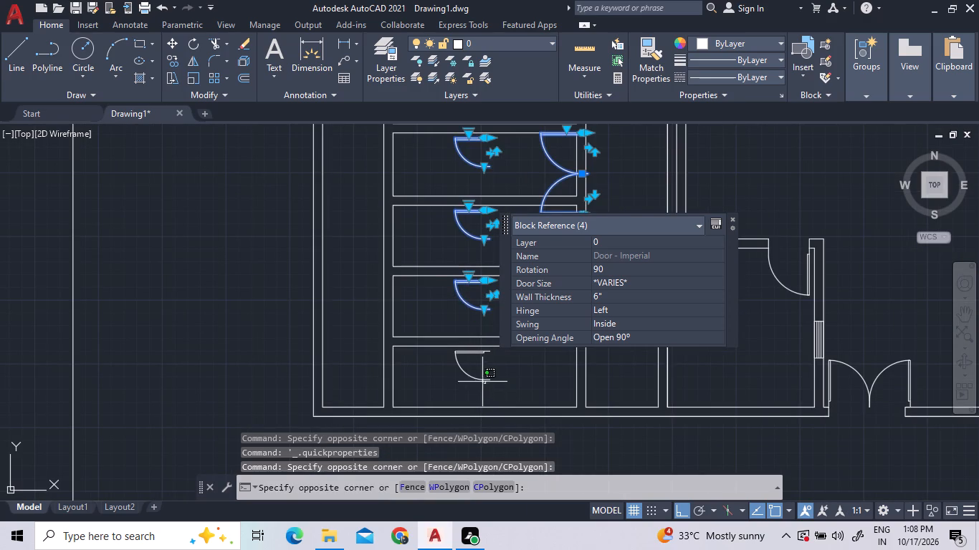
{"action": "left_click", "coordinate": [459, 361]}
{"action": "right_click", "coordinate": [459, 361]}
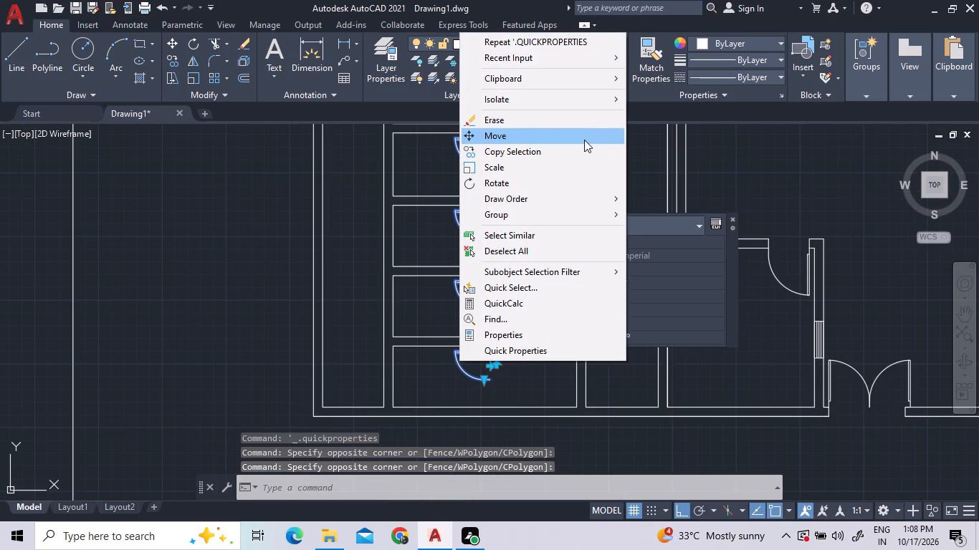
{"action": "left_click", "coordinate": [584, 140]}
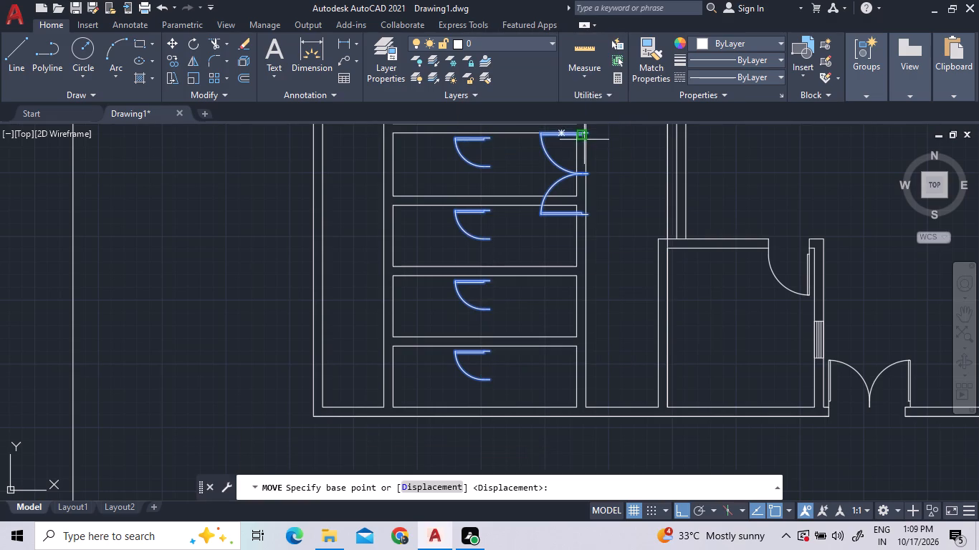
{"action": "scroll", "coordinate": [596, 130], "scroll_direction": "up", "scroll_amount": 5}
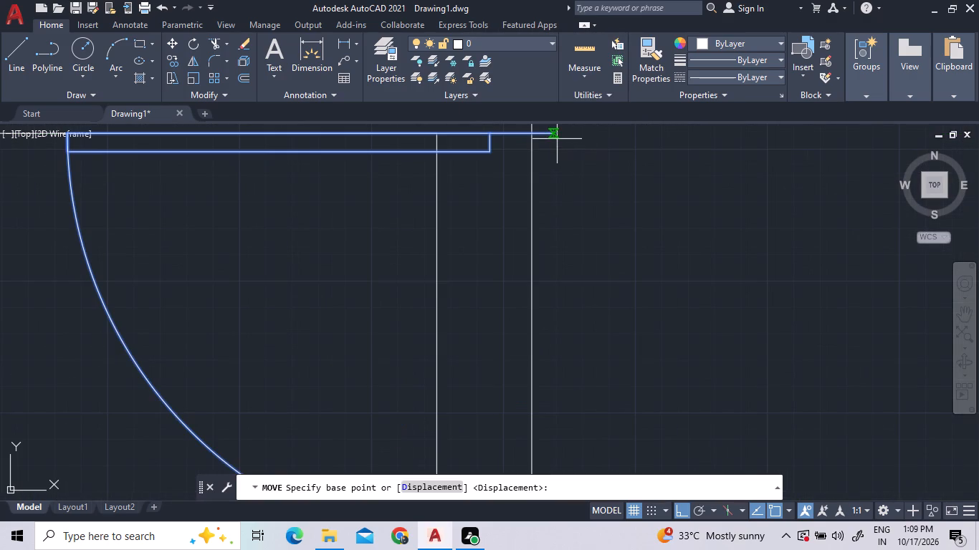
{"action": "double_click", "coordinate": [555, 136]}
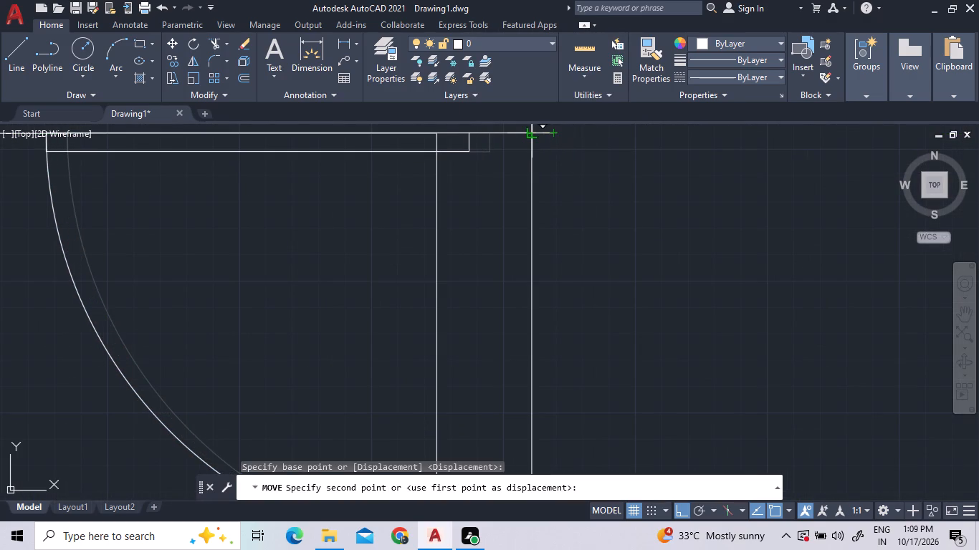
{"action": "left_click", "coordinate": [534, 135]}
{"action": "scroll", "coordinate": [593, 168], "scroll_direction": "down", "scroll_amount": 3}
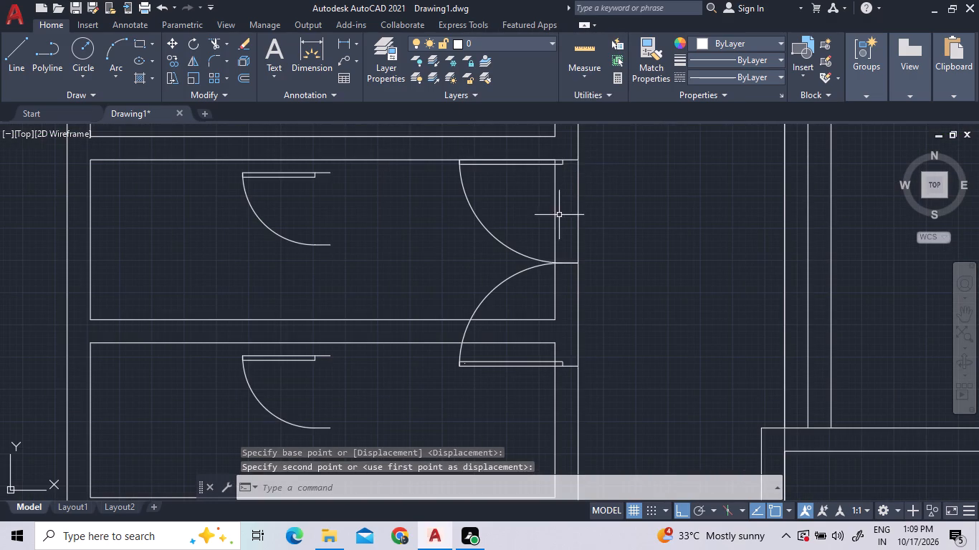
Measure the southeast cubicle area and the narrow strip east of it with Quick measure.
{"action": "scroll", "coordinate": [460, 342], "scroll_direction": "down", "scroll_amount": 1}
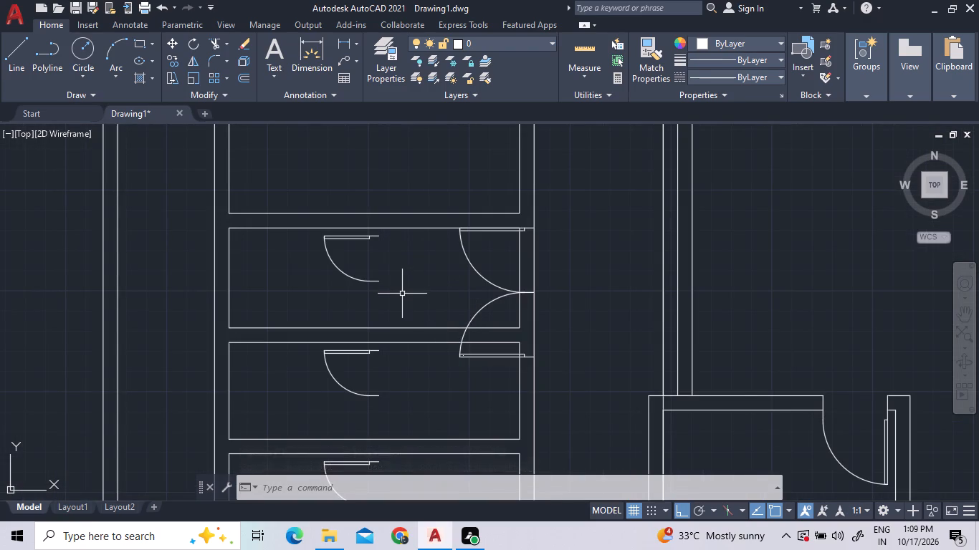
{"action": "scroll", "coordinate": [420, 212], "scroll_direction": "down", "scroll_amount": 3}
{"action": "scroll", "coordinate": [472, 264], "scroll_direction": "down", "scroll_amount": 3}
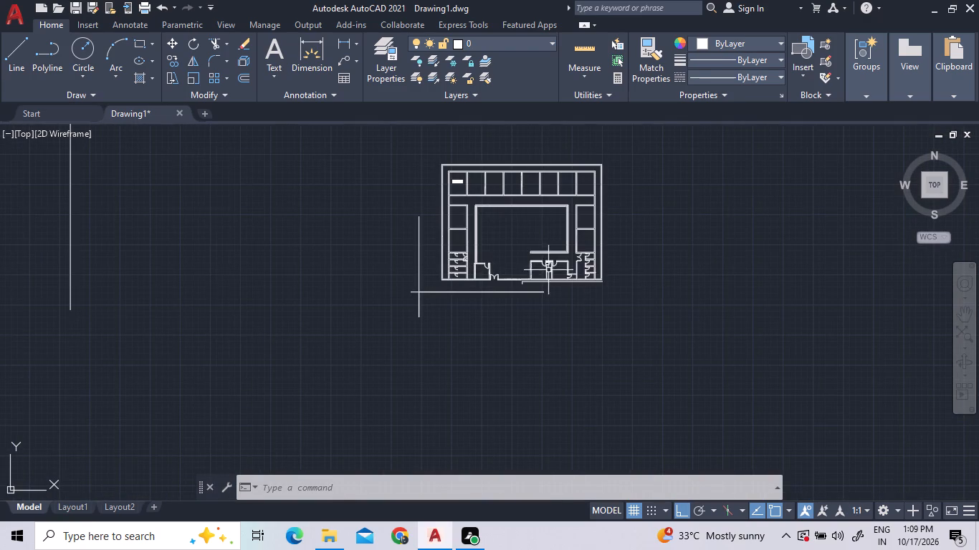
{"action": "scroll", "coordinate": [601, 274], "scroll_direction": "up", "scroll_amount": 5}
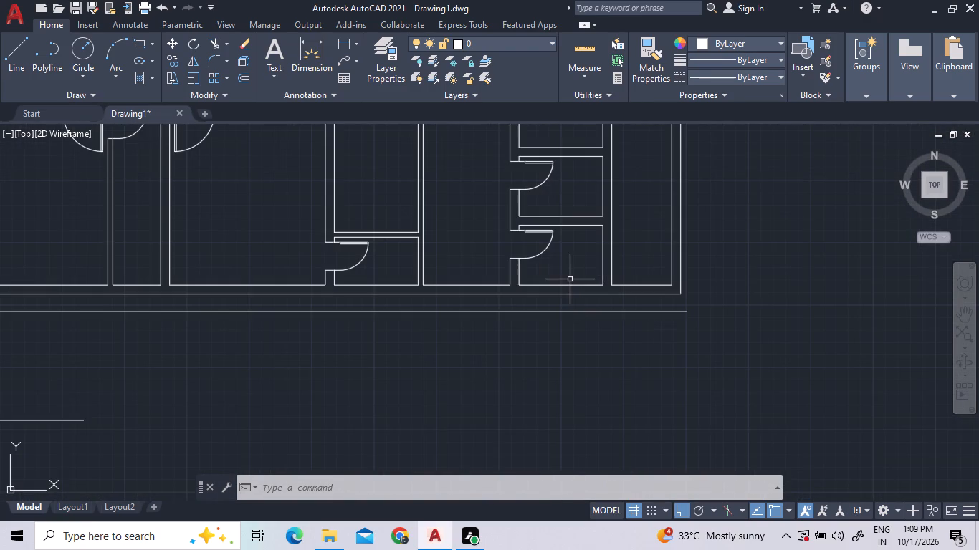
{"action": "left_click", "coordinate": [580, 52]}
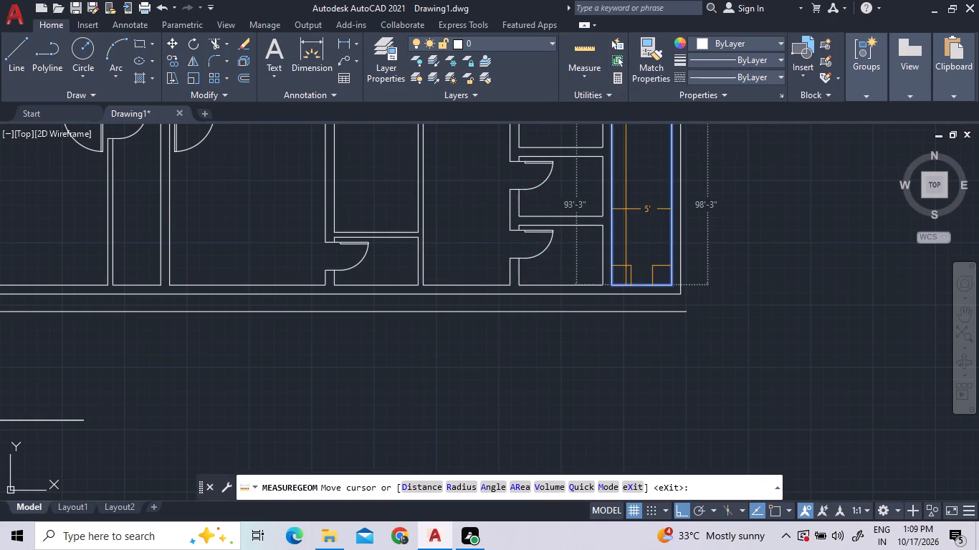
{"action": "right_click", "coordinate": [748, 238]}
{"action": "double_click", "coordinate": [753, 252]}
{"action": "scroll", "coordinate": [768, 271], "scroll_direction": "down", "scroll_amount": 2}
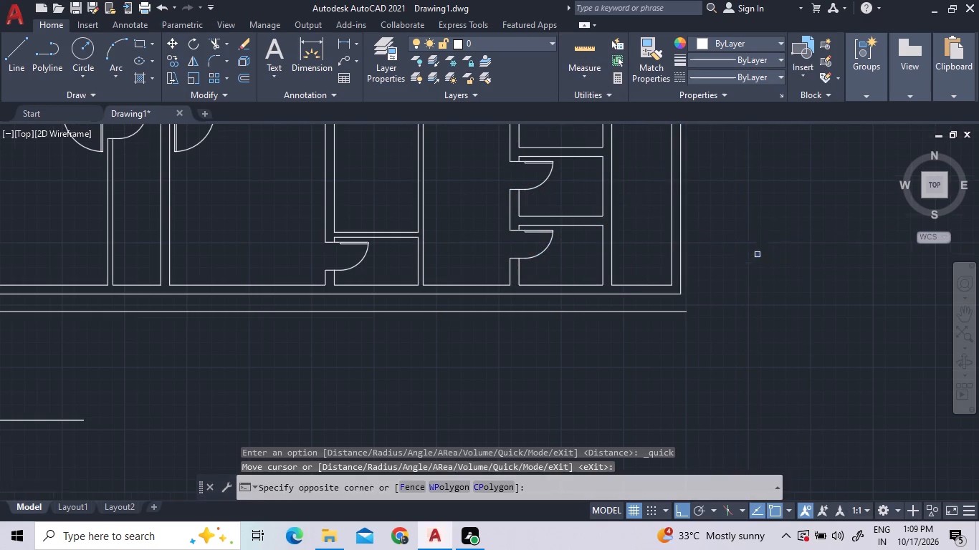
{"action": "scroll", "coordinate": [768, 271], "scroll_direction": "down", "scroll_amount": 1}
{"action": "double_click", "coordinate": [828, 341]}
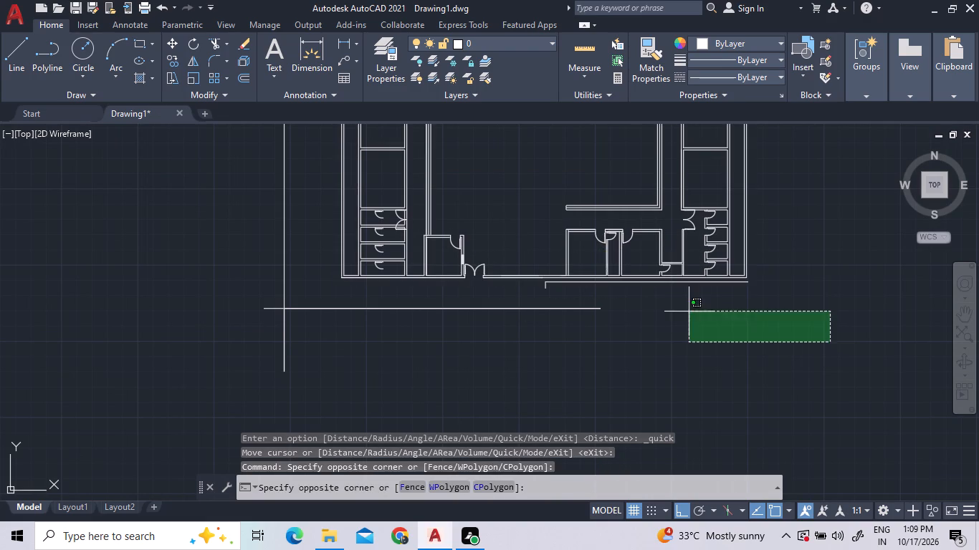
{"action": "double_click", "coordinate": [712, 360]}
{"action": "left_click", "coordinate": [623, 360]}
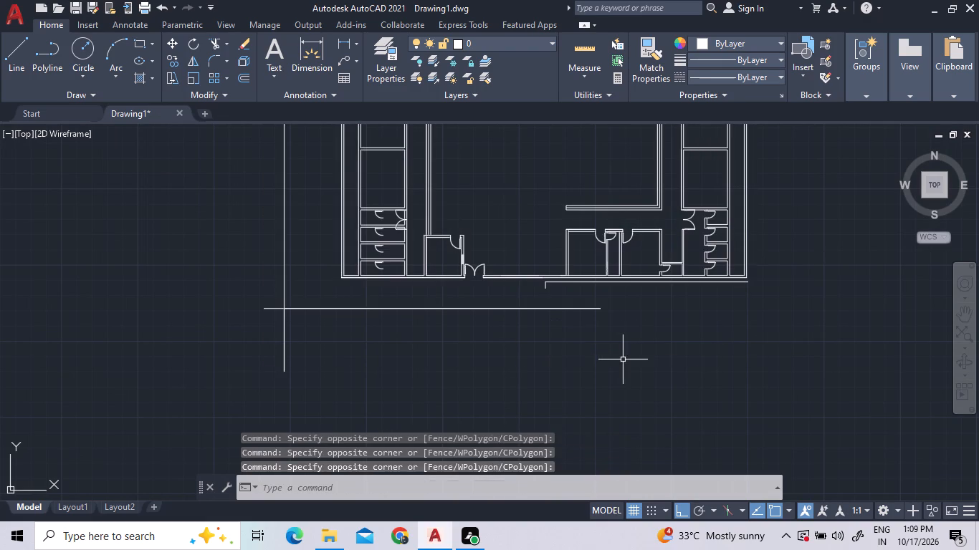
Offset the west inner wall lines of the four southwest cubicles 7'9" eastward, into the cubicles.
{"action": "scroll", "coordinate": [325, 273], "scroll_direction": "up", "scroll_amount": 3}
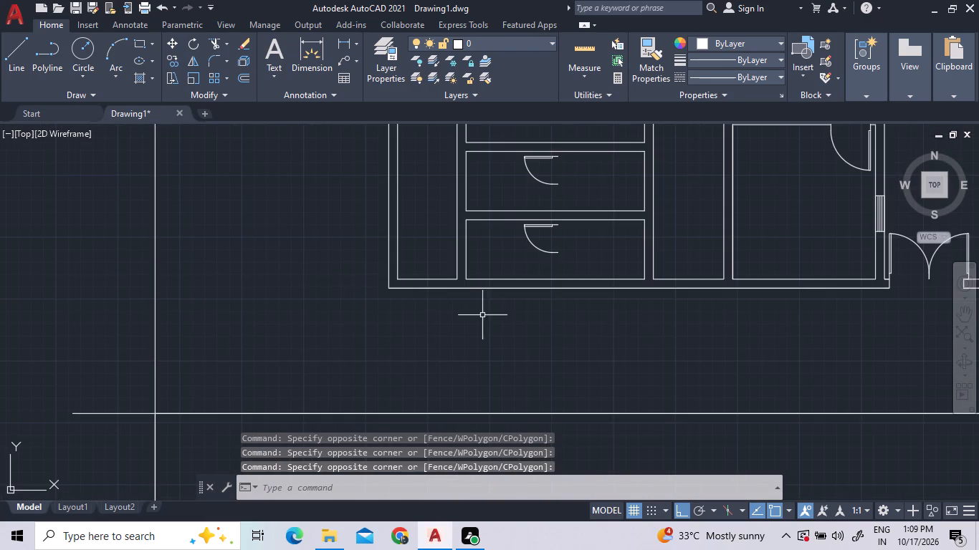
{"action": "scroll", "coordinate": [482, 342], "scroll_direction": "down", "scroll_amount": 1}
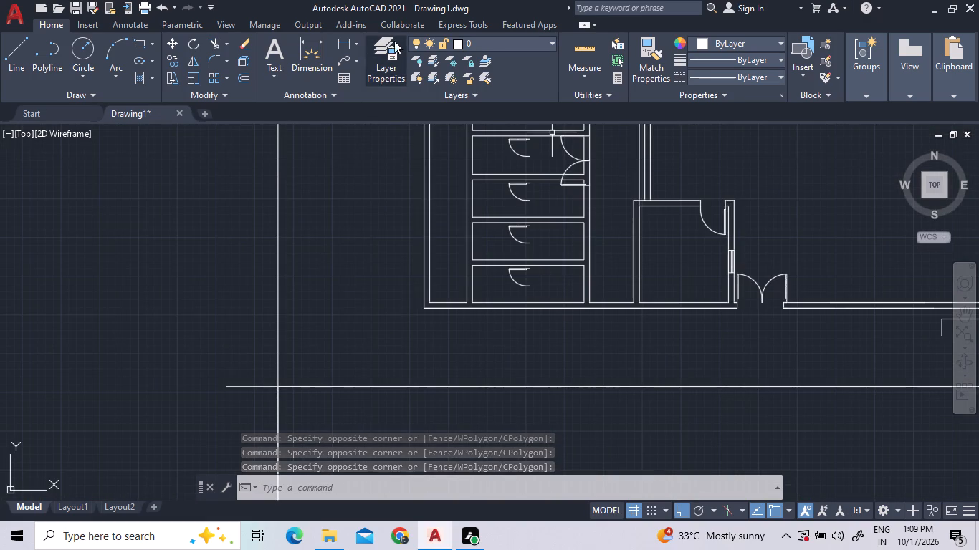
{"action": "left_click", "coordinate": [237, 77]}
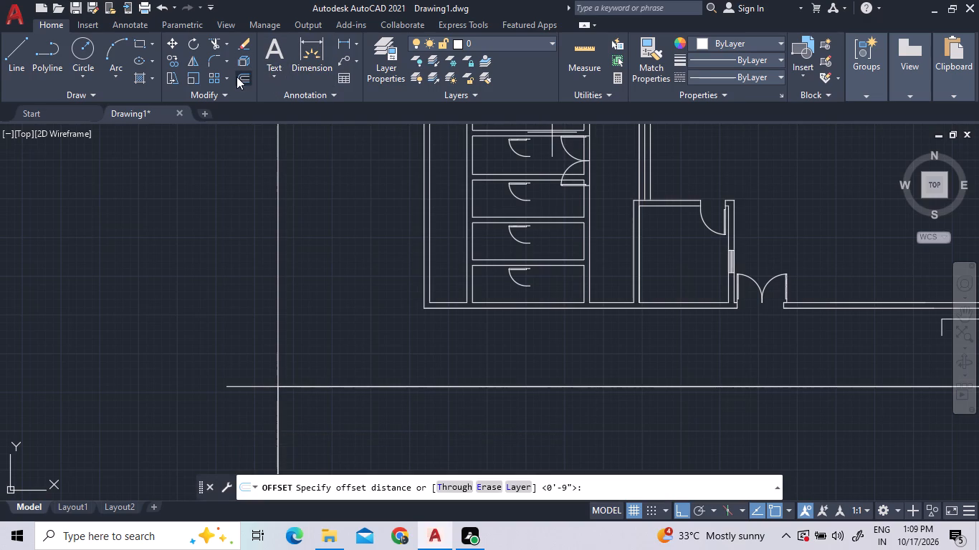
{"action": "type", "text": "7'"}
{"action": "key", "text": "9"}
{"action": "key", "text": "shift+quotedbl"}
{"action": "key", "text": "Return"}
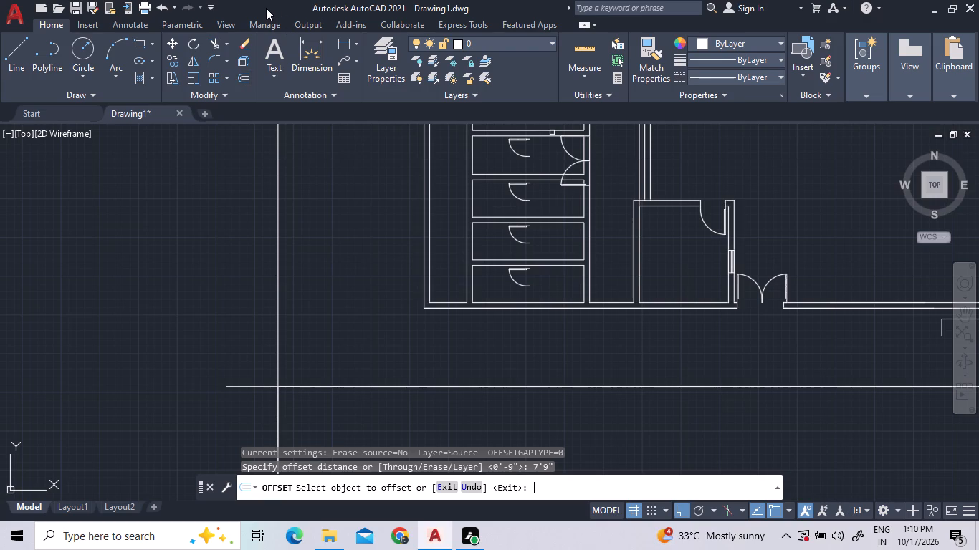
{"action": "double_click", "coordinate": [472, 155]}
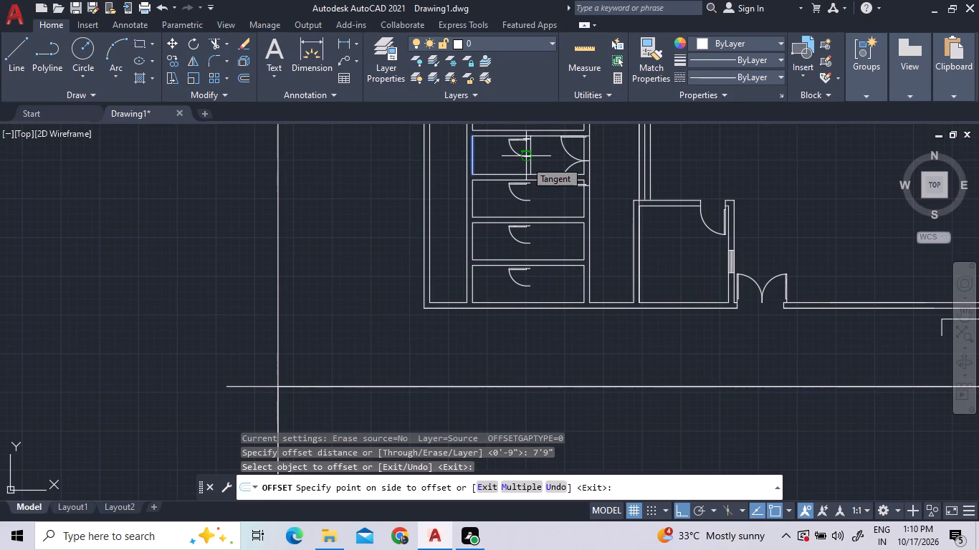
{"action": "double_click", "coordinate": [525, 160]}
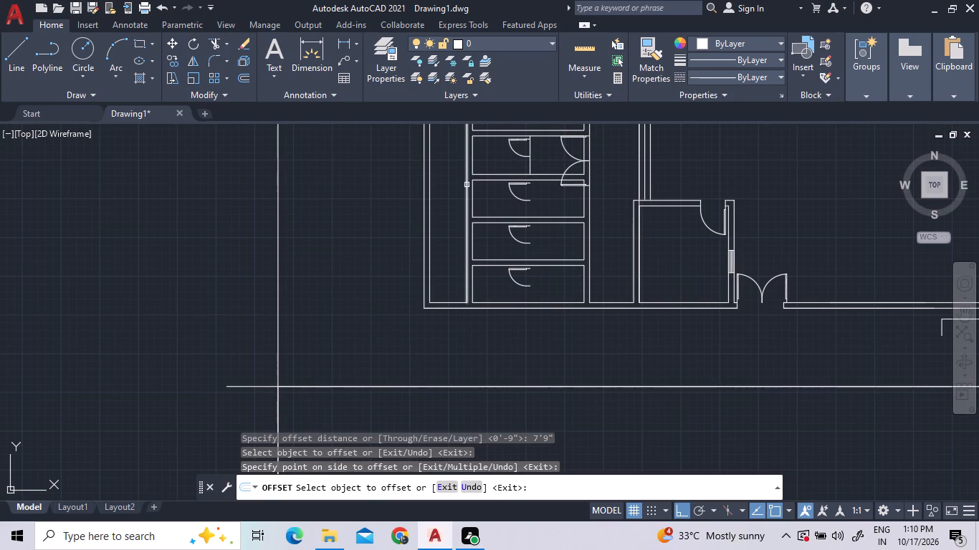
{"action": "left_click", "coordinate": [472, 193]}
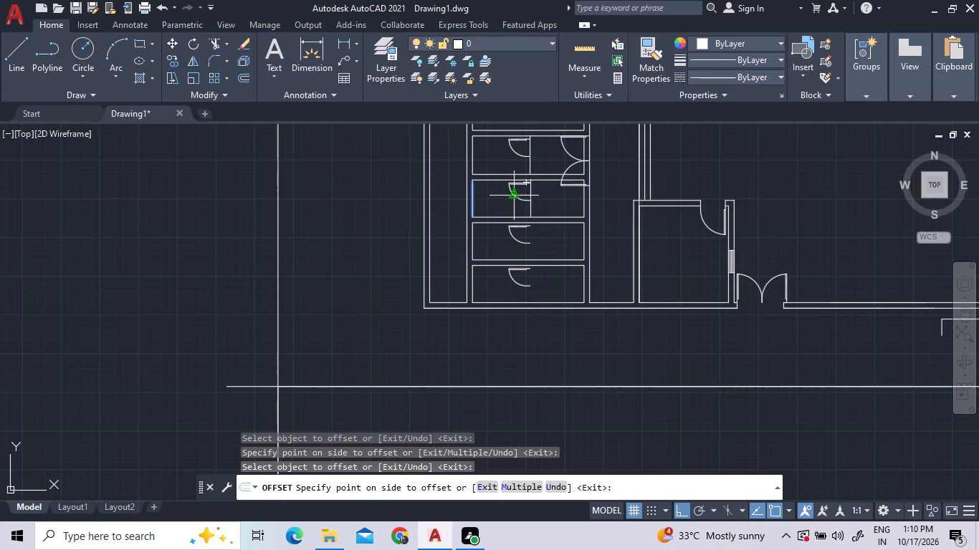
{"action": "double_click", "coordinate": [517, 198]}
{"action": "double_click", "coordinate": [472, 239]}
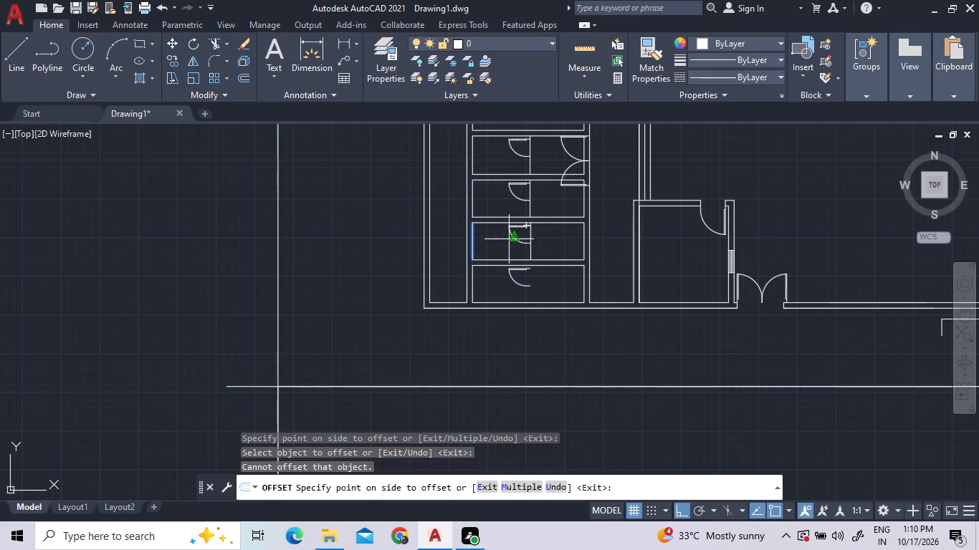
{"action": "left_click", "coordinate": [509, 239]}
{"action": "left_click", "coordinate": [473, 273]}
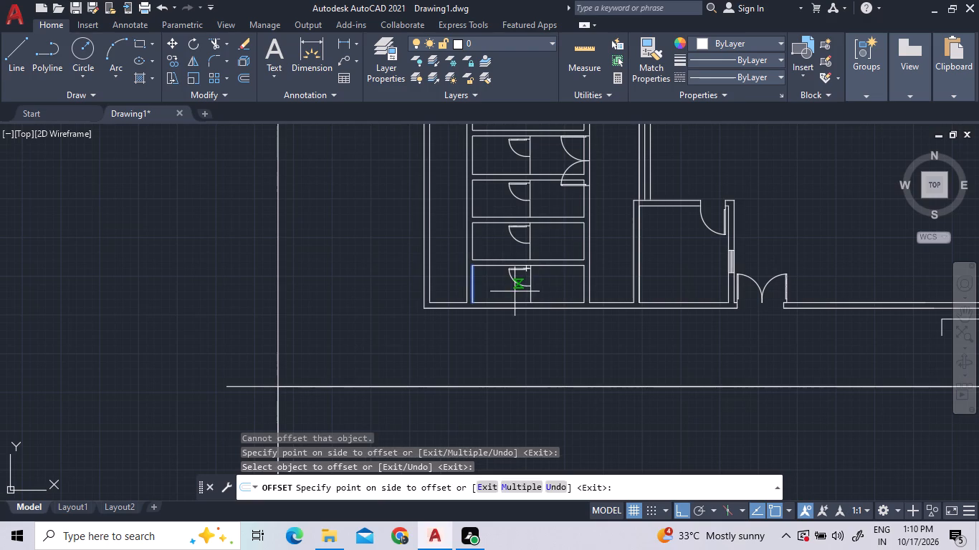
{"action": "double_click", "coordinate": [515, 291]}
Compare the southwest cubicles' doors and offset lines with the door openings and wall layout of the southeast cubicles.
{"action": "scroll", "coordinate": [600, 226], "scroll_direction": "down", "scroll_amount": 2}
{"action": "scroll", "coordinate": [587, 178], "scroll_direction": "up", "scroll_amount": 3}
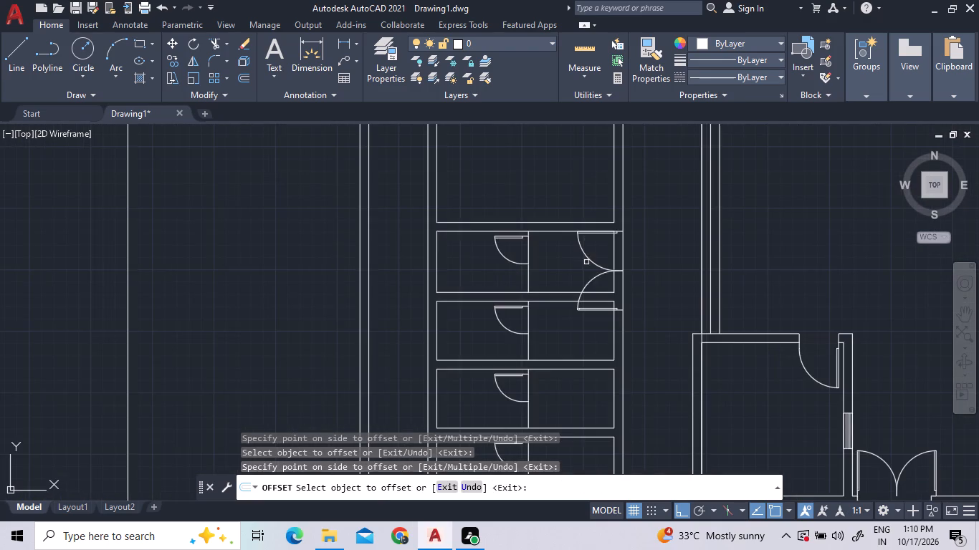
{"action": "scroll", "coordinate": [585, 265], "scroll_direction": "up", "scroll_amount": 2}
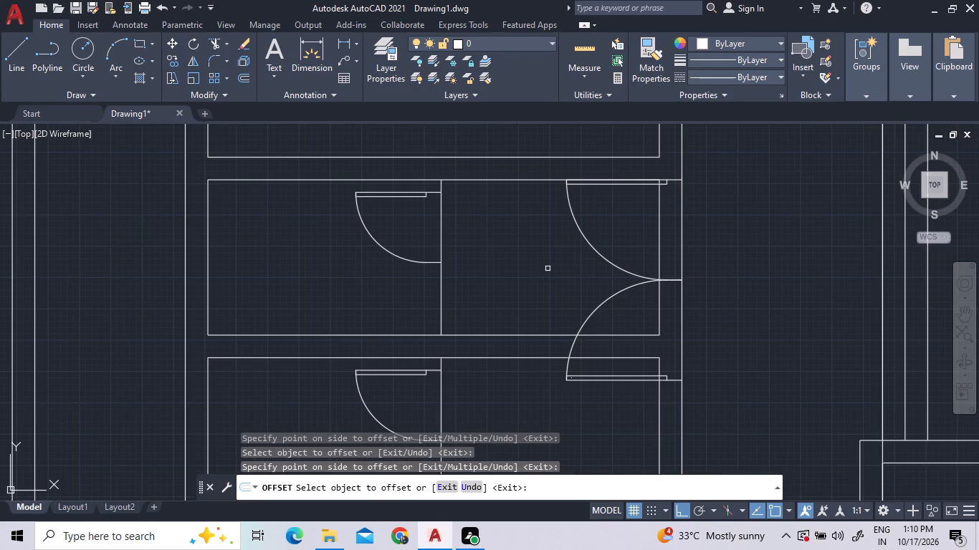
{"action": "scroll", "coordinate": [548, 269], "scroll_direction": "down", "scroll_amount": 5}
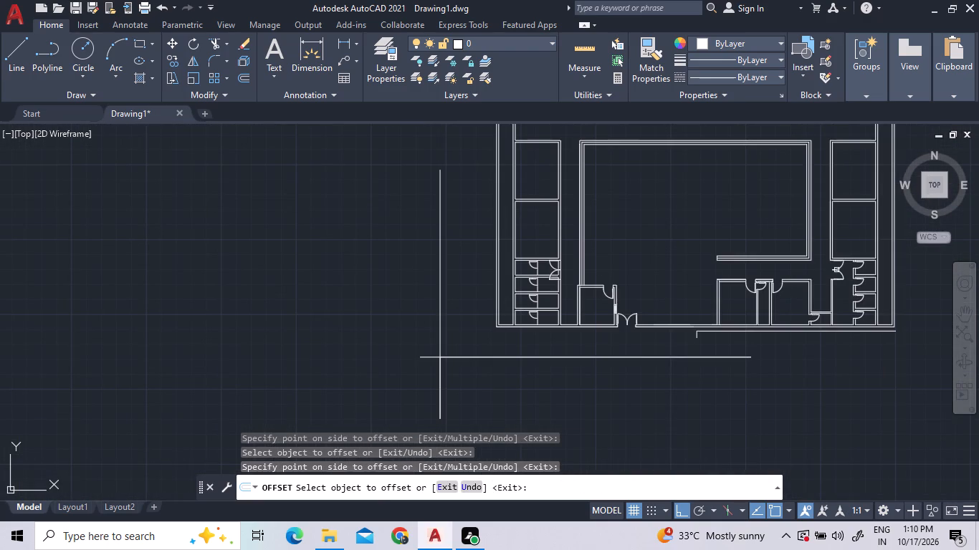
{"action": "scroll", "coordinate": [859, 268], "scroll_direction": "up", "scroll_amount": 4}
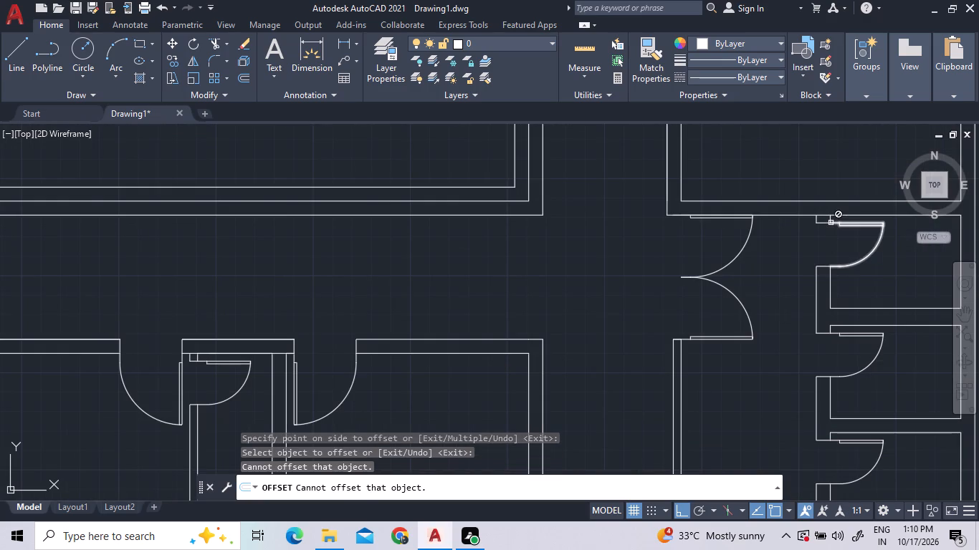
{"action": "scroll", "coordinate": [831, 223], "scroll_direction": "up", "scroll_amount": 1}
{"action": "scroll", "coordinate": [831, 223], "scroll_direction": "down", "scroll_amount": 3}
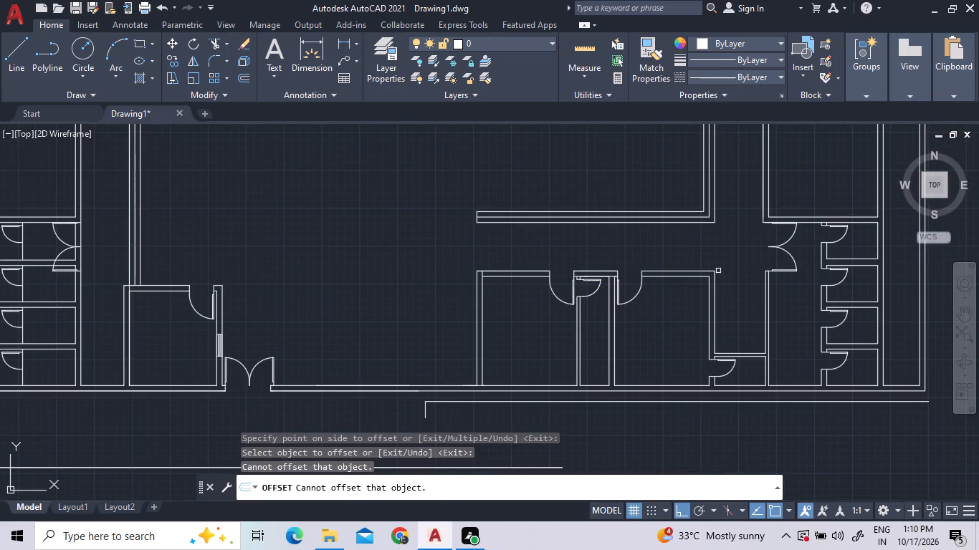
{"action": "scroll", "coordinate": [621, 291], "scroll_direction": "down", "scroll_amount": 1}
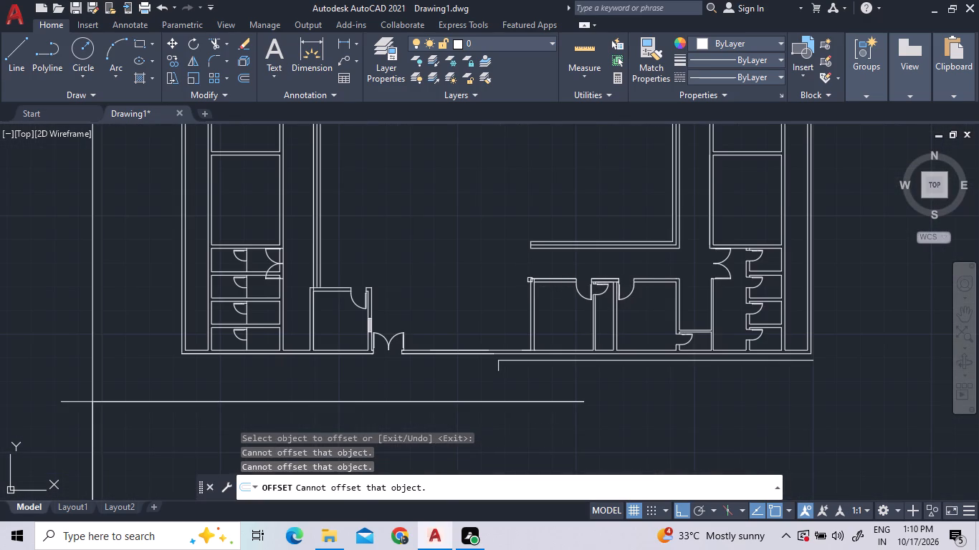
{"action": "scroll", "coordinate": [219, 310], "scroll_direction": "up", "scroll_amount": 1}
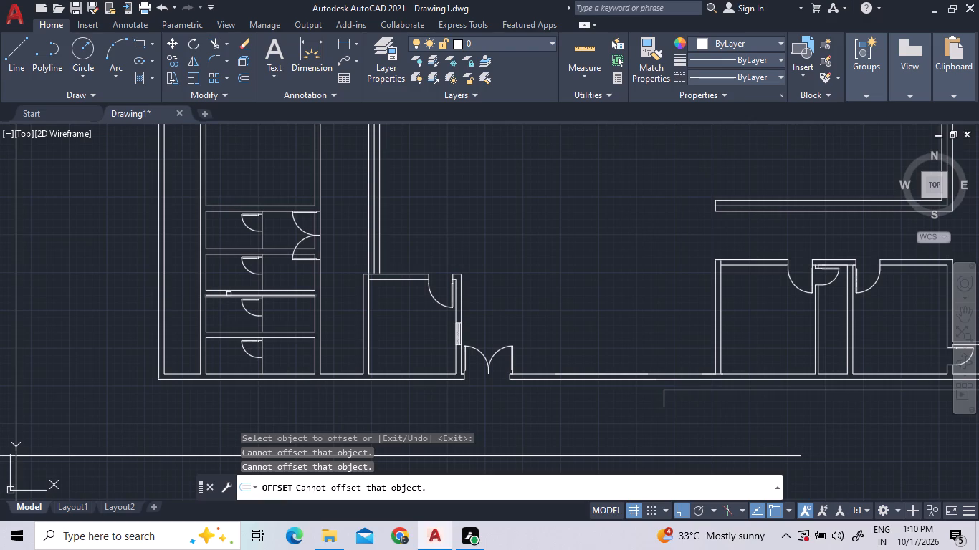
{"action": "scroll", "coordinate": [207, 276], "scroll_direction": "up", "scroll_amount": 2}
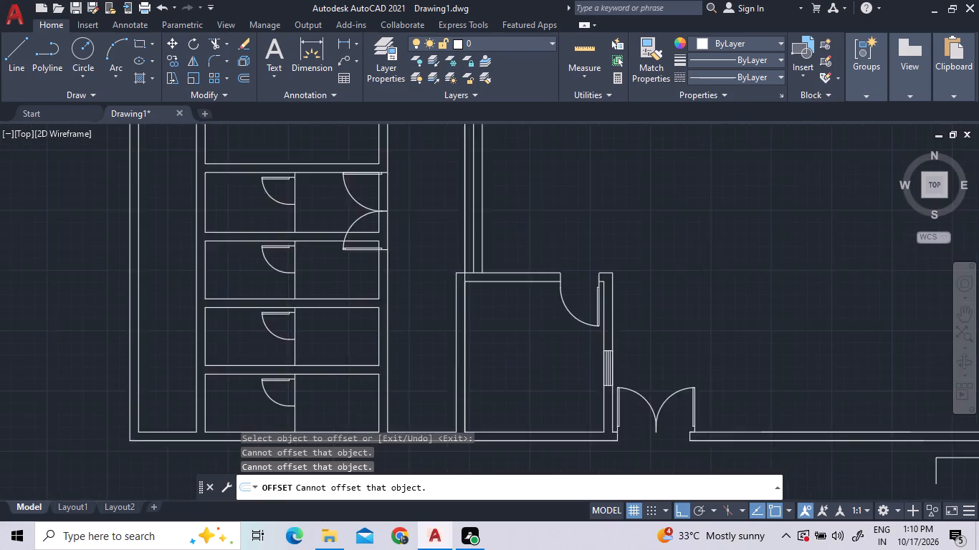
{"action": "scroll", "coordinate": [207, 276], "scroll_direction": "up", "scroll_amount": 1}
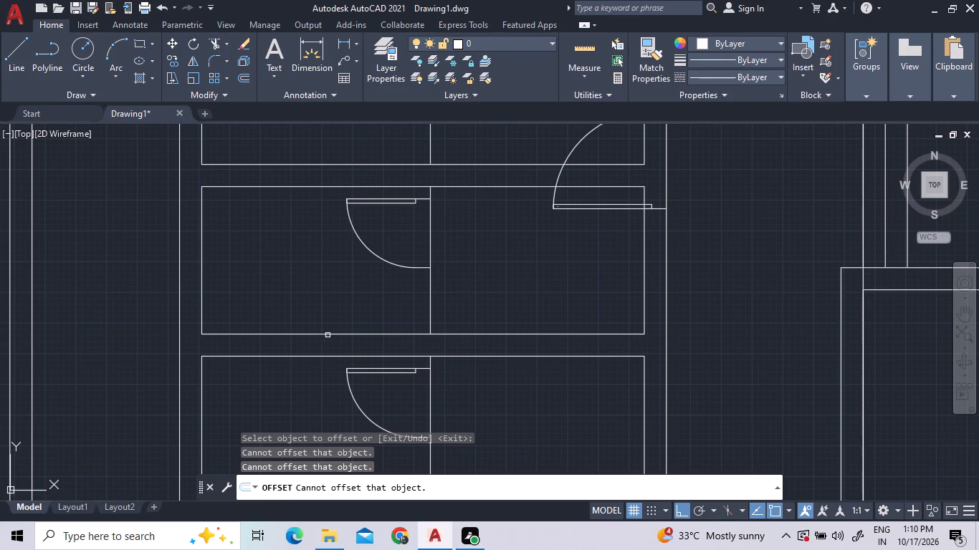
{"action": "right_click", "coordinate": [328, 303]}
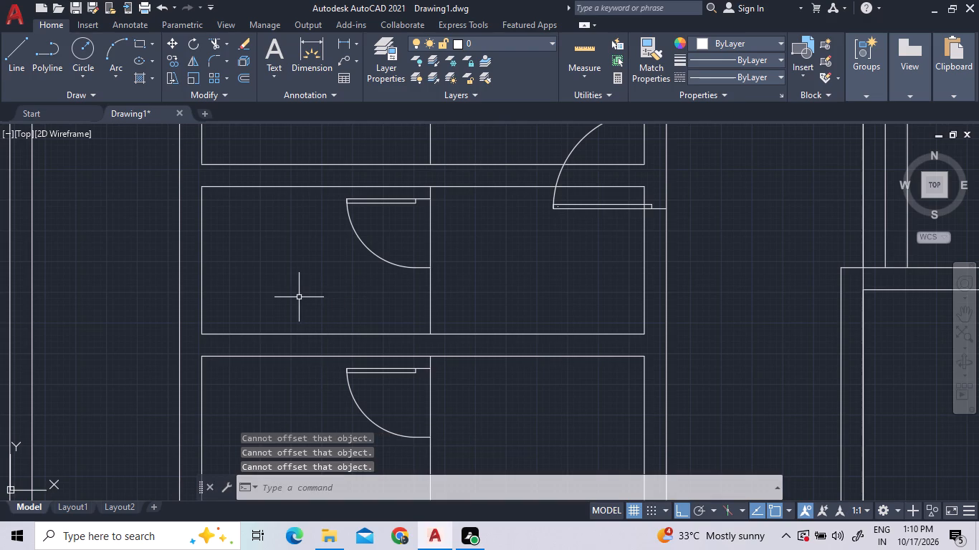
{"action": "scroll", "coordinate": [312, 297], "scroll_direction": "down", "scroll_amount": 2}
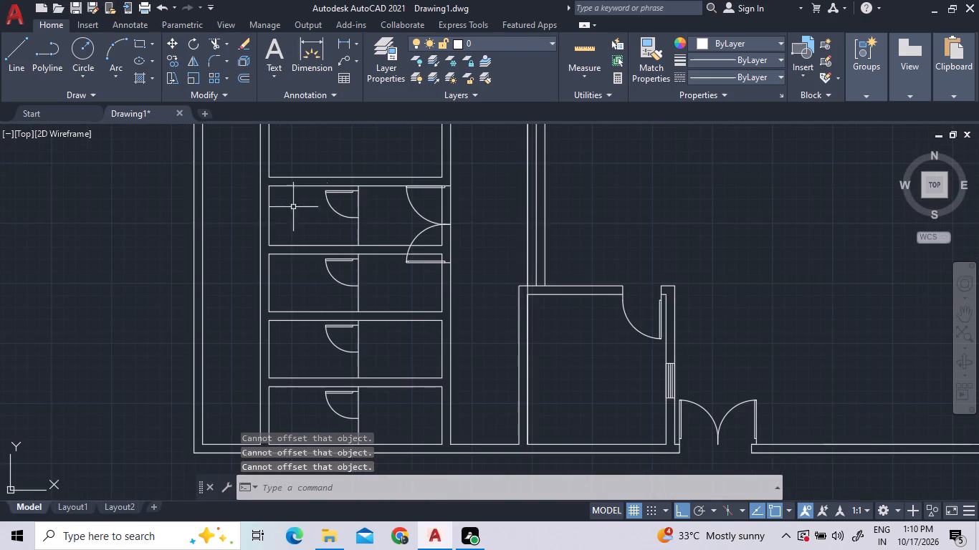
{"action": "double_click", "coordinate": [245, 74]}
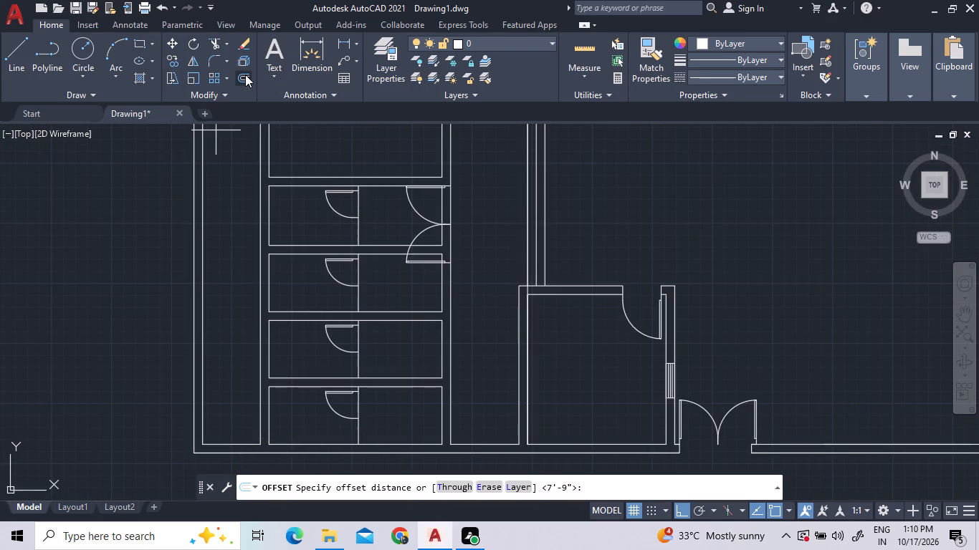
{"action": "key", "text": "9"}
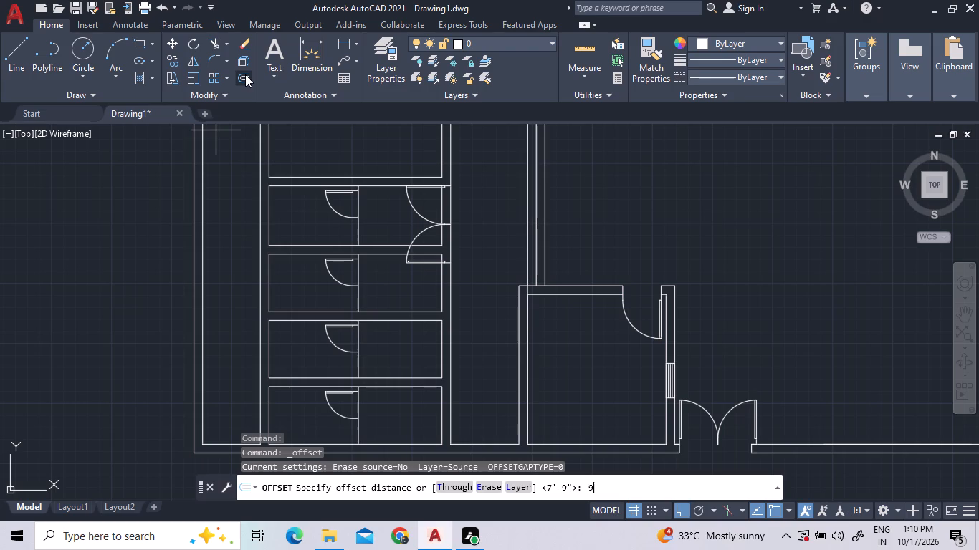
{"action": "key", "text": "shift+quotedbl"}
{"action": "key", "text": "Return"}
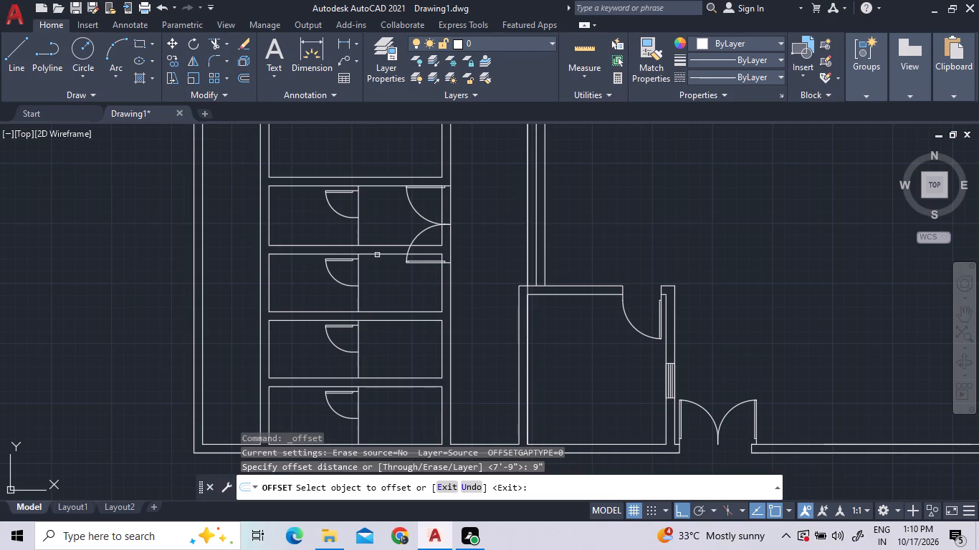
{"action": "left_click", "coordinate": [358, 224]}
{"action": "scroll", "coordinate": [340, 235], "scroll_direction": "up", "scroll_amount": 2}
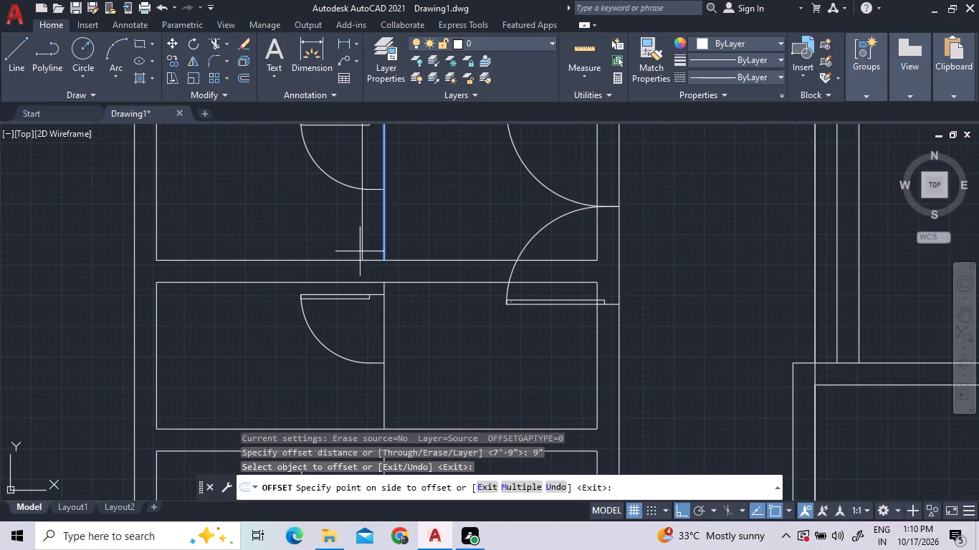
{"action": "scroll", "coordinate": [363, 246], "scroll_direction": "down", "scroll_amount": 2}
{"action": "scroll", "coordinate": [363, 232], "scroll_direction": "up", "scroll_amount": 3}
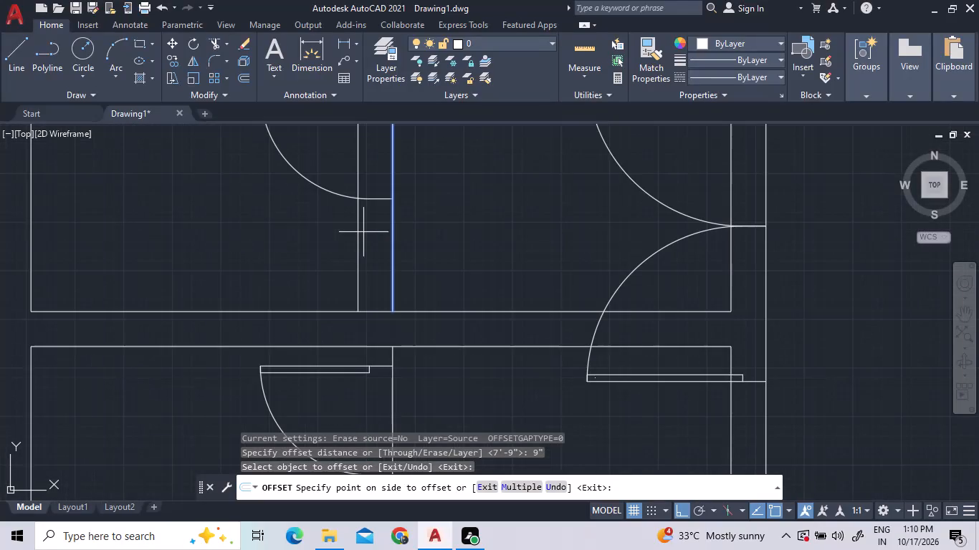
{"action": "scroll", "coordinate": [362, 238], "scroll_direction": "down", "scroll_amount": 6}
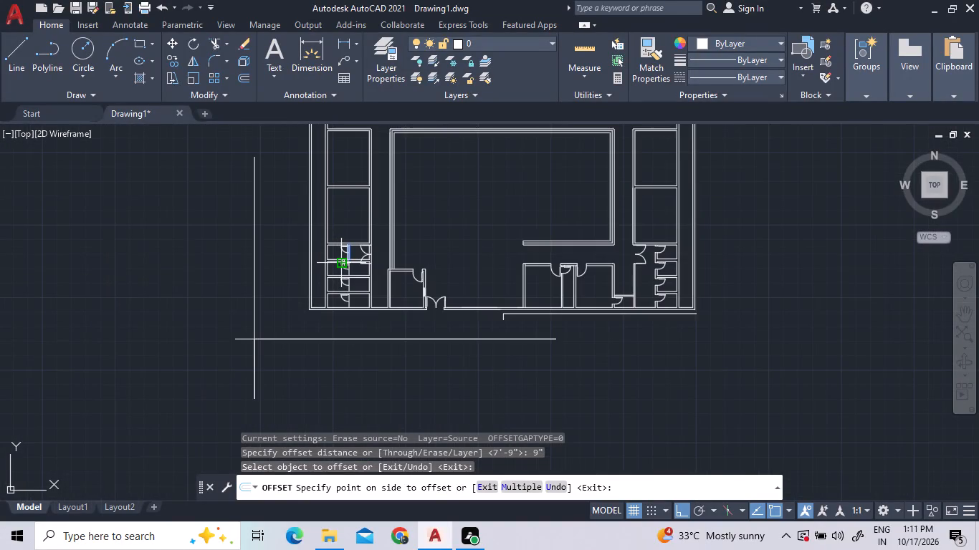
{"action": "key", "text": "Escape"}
Measure the thickness of the southeast cubicles' front partition between the door openings with Quick measure.
{"action": "scroll", "coordinate": [695, 253], "scroll_direction": "up", "scroll_amount": 2}
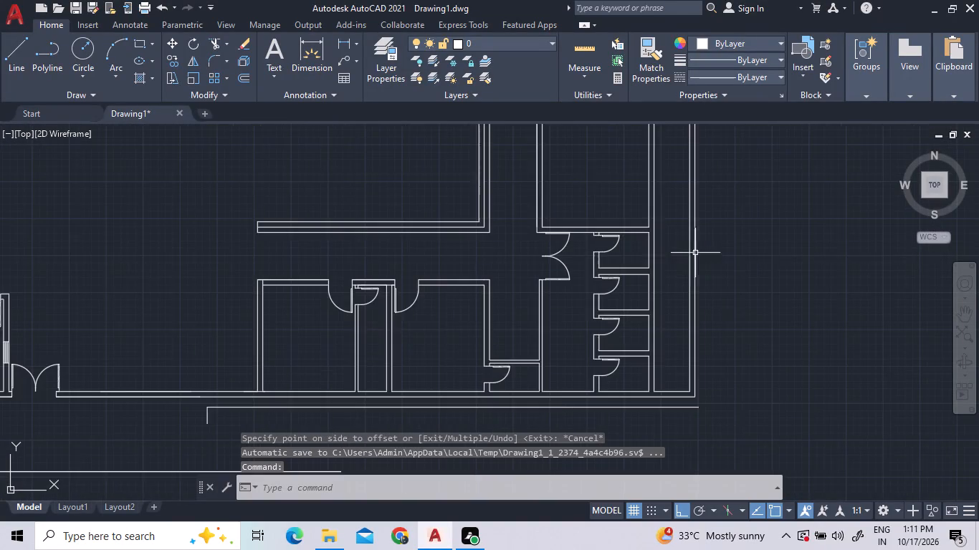
{"action": "scroll", "coordinate": [621, 256], "scroll_direction": "up", "scroll_amount": 2}
{"action": "scroll", "coordinate": [558, 264], "scroll_direction": "up", "scroll_amount": 2}
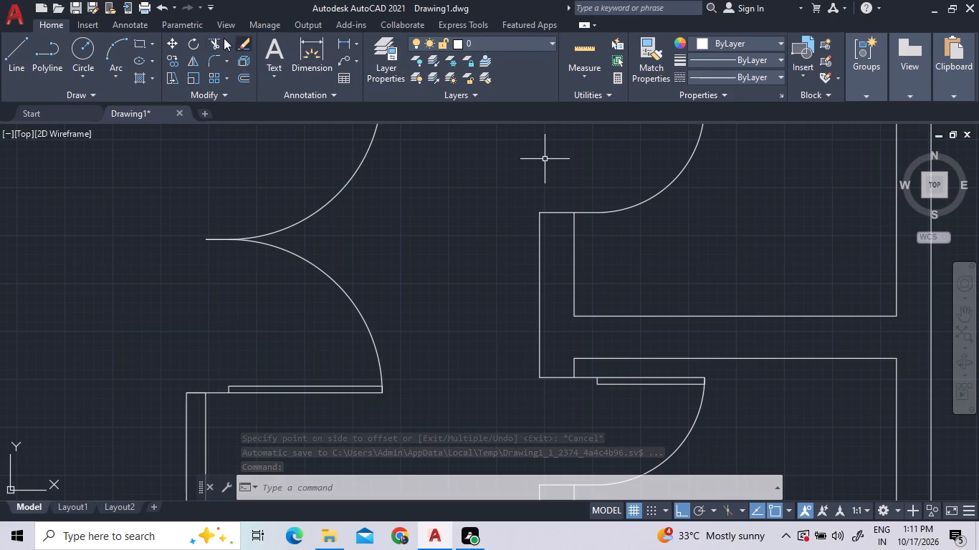
{"action": "left_click", "coordinate": [599, 52]}
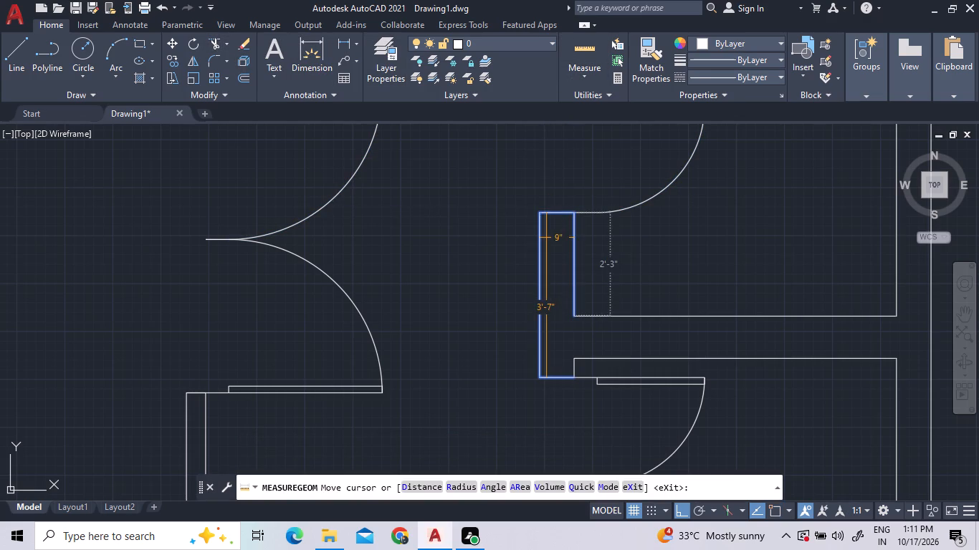
{"action": "right_click", "coordinate": [643, 226]}
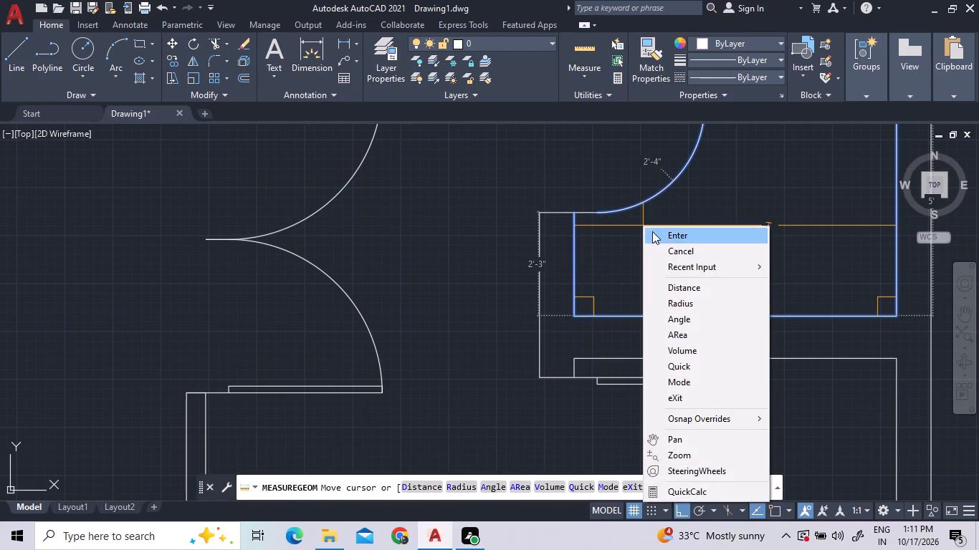
{"action": "left_click", "coordinate": [656, 233]}
Measure the southwest cubicles between their west inner walls and the new partition lines with Quick measure.
{"action": "scroll", "coordinate": [664, 236], "scroll_direction": "down", "scroll_amount": 4}
{"action": "scroll", "coordinate": [343, 311], "scroll_direction": "down", "scroll_amount": 2}
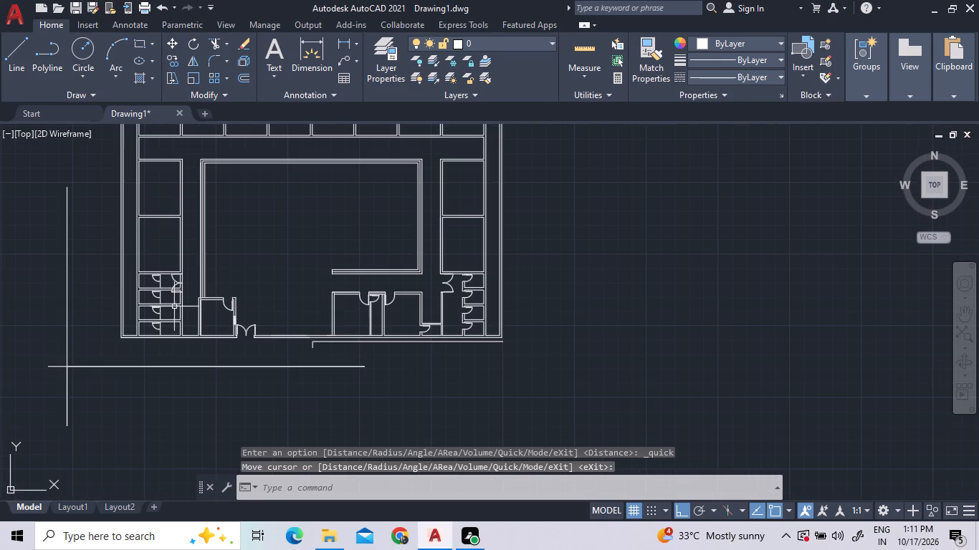
{"action": "scroll", "coordinate": [133, 308], "scroll_direction": "up", "scroll_amount": 2}
{"action": "scroll", "coordinate": [161, 365], "scroll_direction": "up", "scroll_amount": 4}
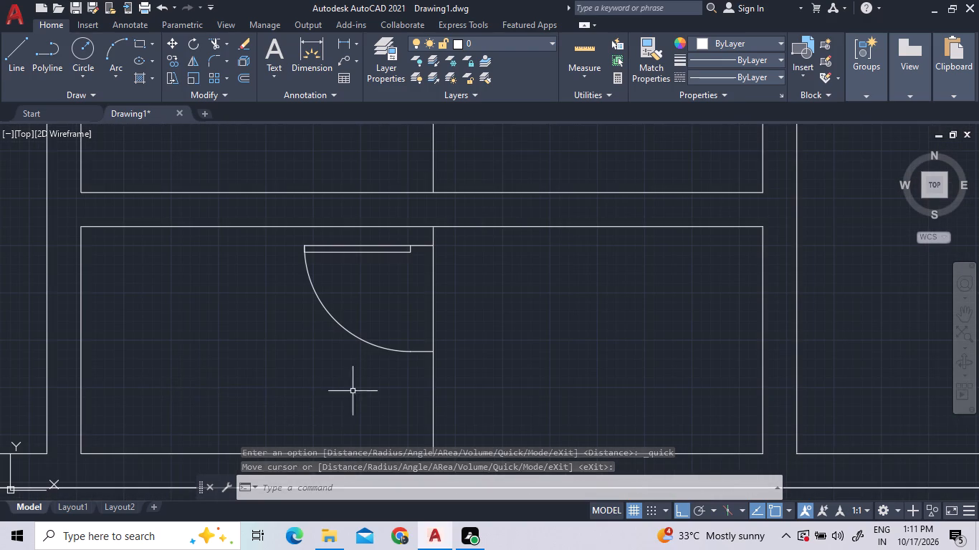
{"action": "left_click", "coordinate": [573, 52]}
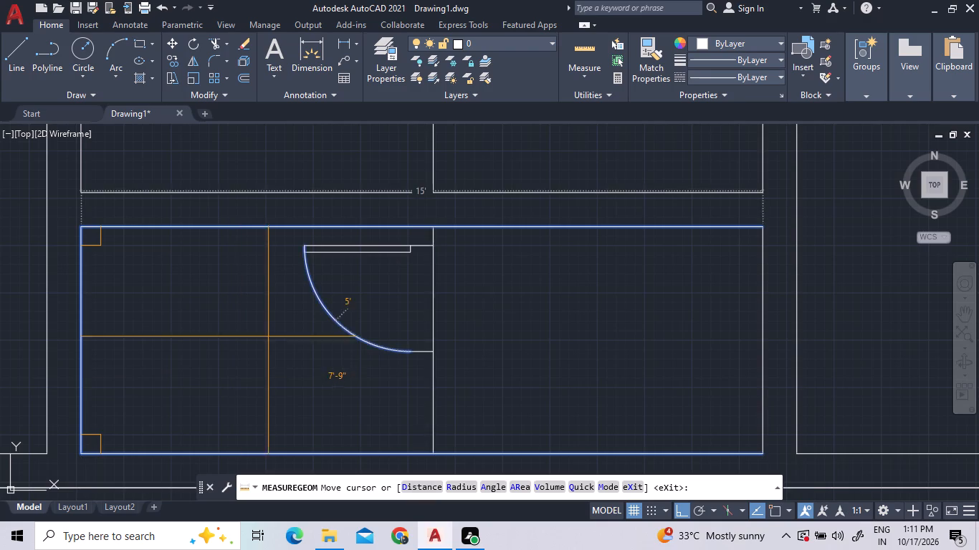
{"action": "scroll", "coordinate": [264, 185], "scroll_direction": "down", "scroll_amount": 5}
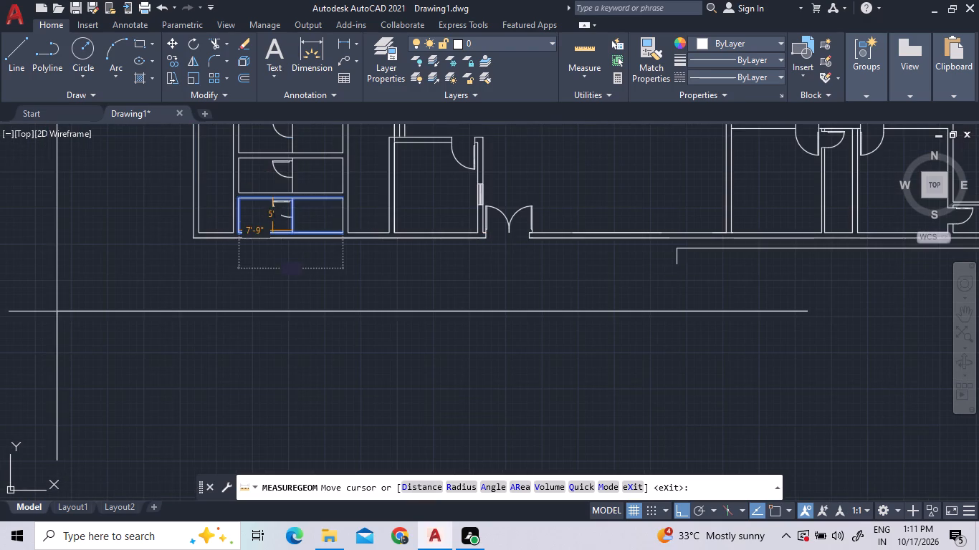
{"action": "scroll", "coordinate": [274, 222], "scroll_direction": "down", "scroll_amount": 2}
{"action": "scroll", "coordinate": [261, 160], "scroll_direction": "up", "scroll_amount": 6}
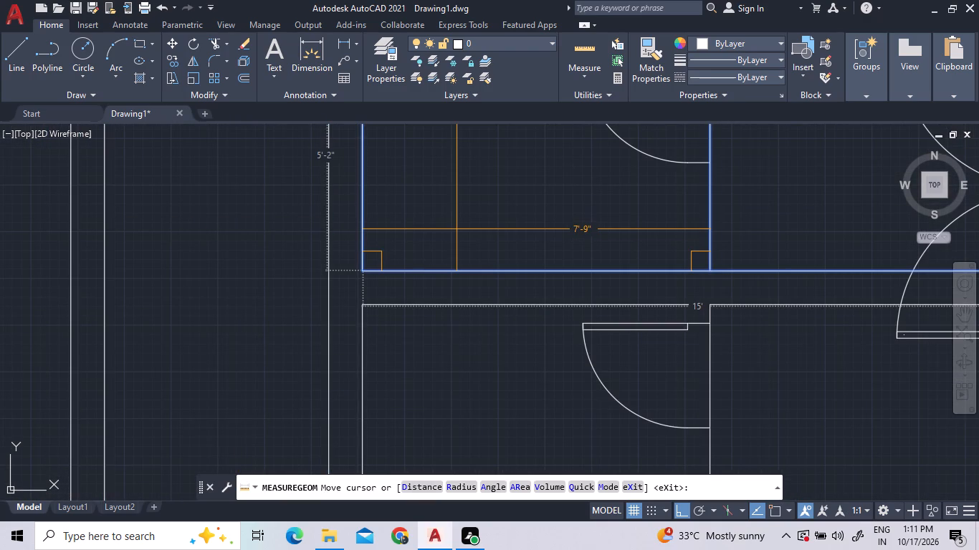
{"action": "key", "text": "Escape"}
Offset the front partition lines of all four southwest cubicles 9" westward, toward the door swings.
{"action": "key", "text": "o"}
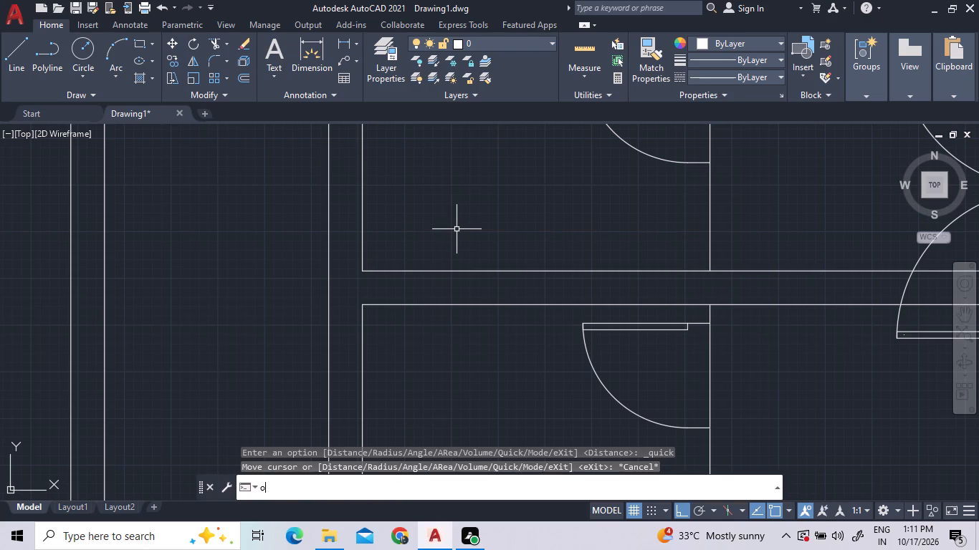
{"action": "key", "text": "Return"}
{"action": "type", "text": "9\""}
{"action": "key", "text": "Return"}
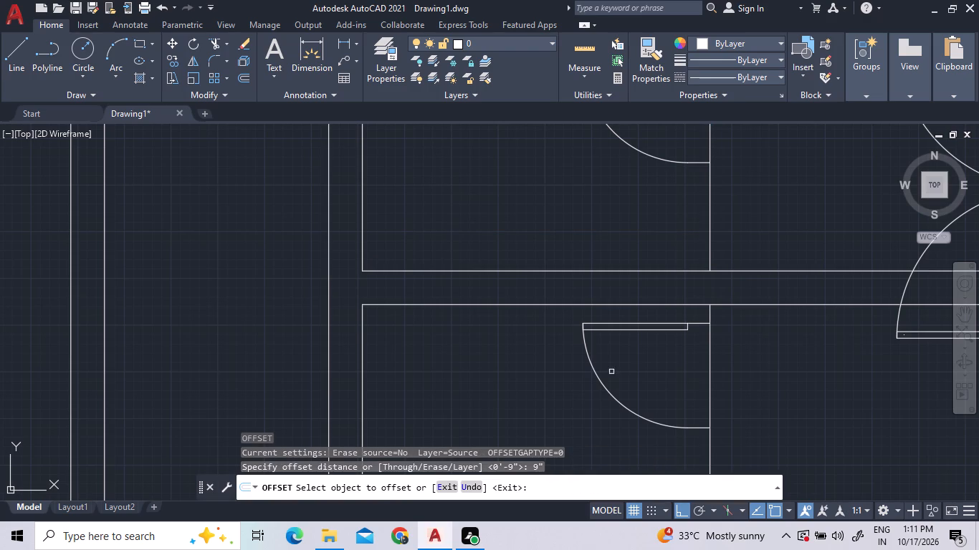
{"action": "left_click", "coordinate": [710, 234]}
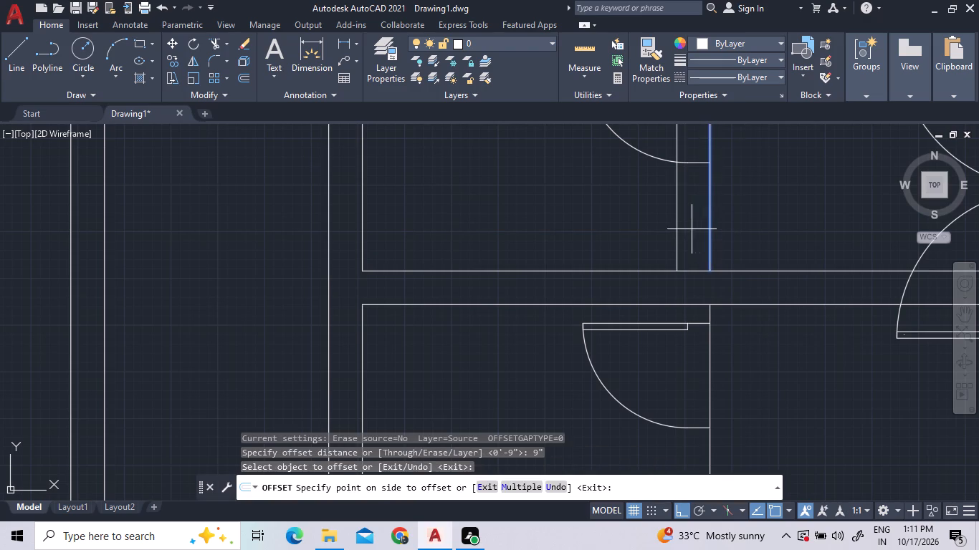
{"action": "triple_click", "coordinate": [692, 229]}
{"action": "left_click", "coordinate": [692, 229]}
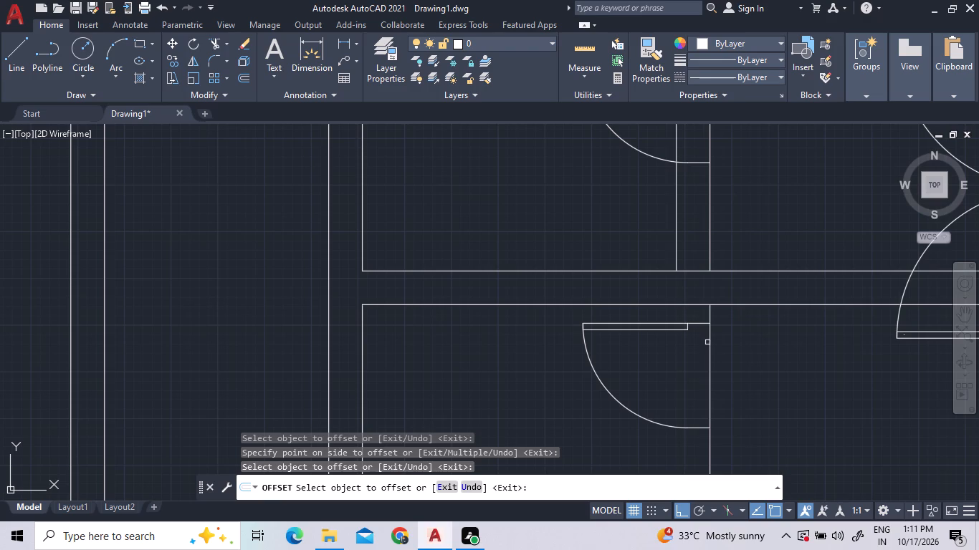
{"action": "left_click", "coordinate": [710, 344]}
{"action": "triple_click", "coordinate": [672, 345]}
{"action": "scroll", "coordinate": [671, 303], "scroll_direction": "down", "scroll_amount": 3}
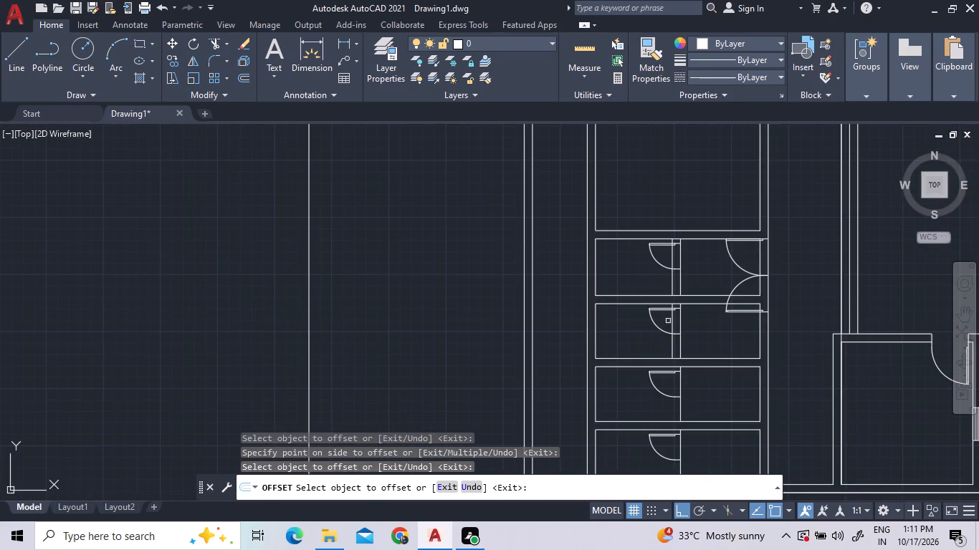
{"action": "scroll", "coordinate": [672, 368], "scroll_direction": "down", "scroll_amount": 1}
{"action": "scroll", "coordinate": [678, 390], "scroll_direction": "up", "scroll_amount": 3}
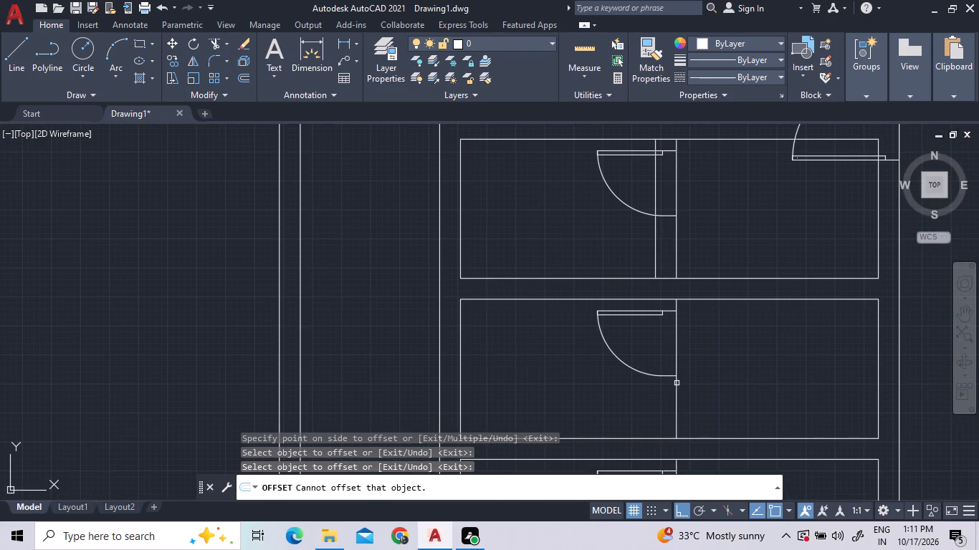
{"action": "double_click", "coordinate": [678, 385]}
{"action": "double_click", "coordinate": [644, 382]}
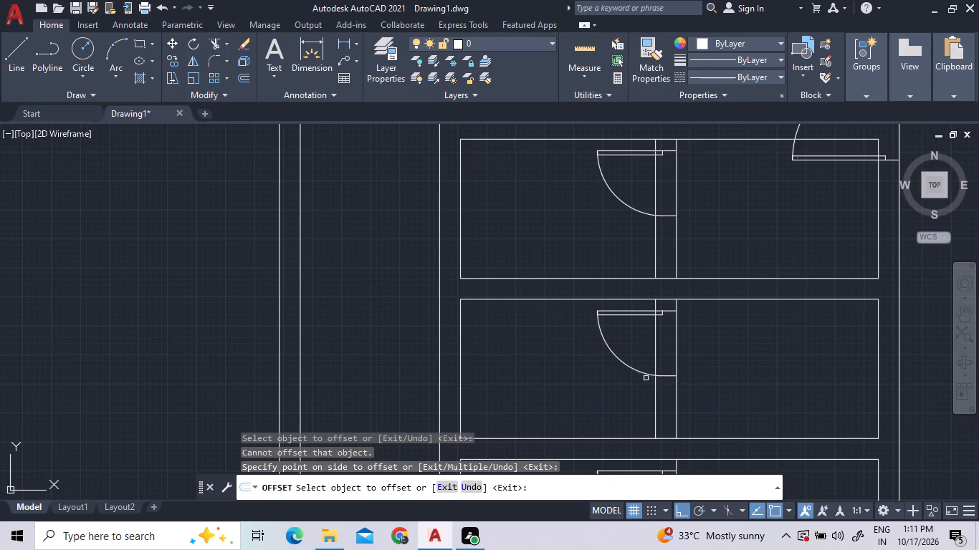
{"action": "scroll", "coordinate": [656, 352], "scroll_direction": "down", "scroll_amount": 3}
{"action": "scroll", "coordinate": [662, 404], "scroll_direction": "up", "scroll_amount": 4}
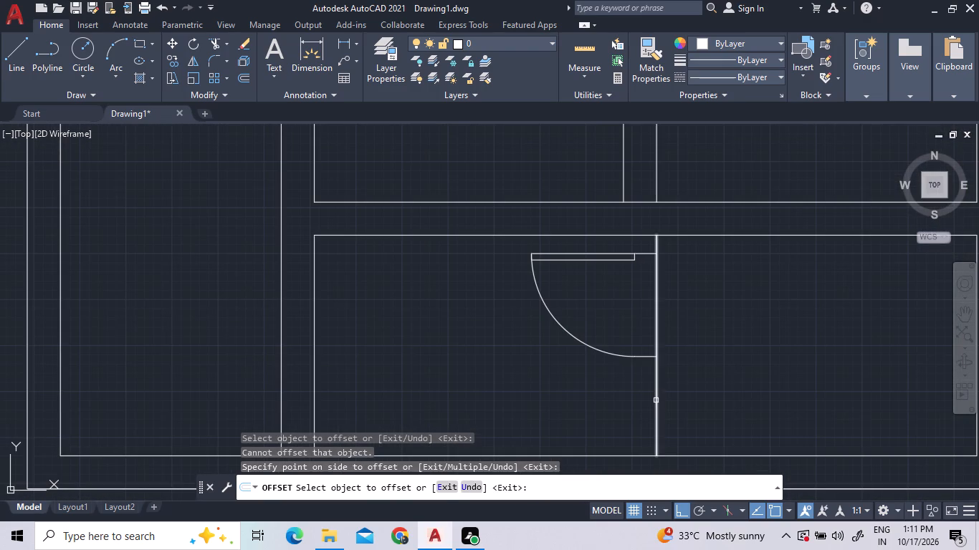
{"action": "left_click", "coordinate": [656, 400]}
{"action": "left_click", "coordinate": [631, 395]}
Examine the southwest cubicles' double partition lines and doors, the double door, and the adjacent room's door opening.
{"action": "scroll", "coordinate": [683, 339], "scroll_direction": "down", "scroll_amount": 2}
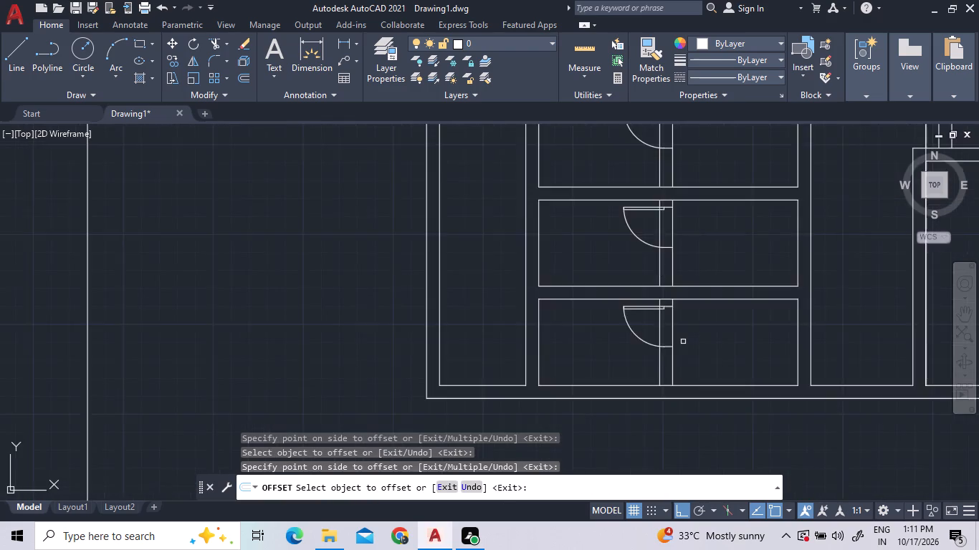
{"action": "scroll", "coordinate": [683, 342], "scroll_direction": "down", "scroll_amount": 3}
{"action": "scroll", "coordinate": [803, 291], "scroll_direction": "up", "scroll_amount": 3}
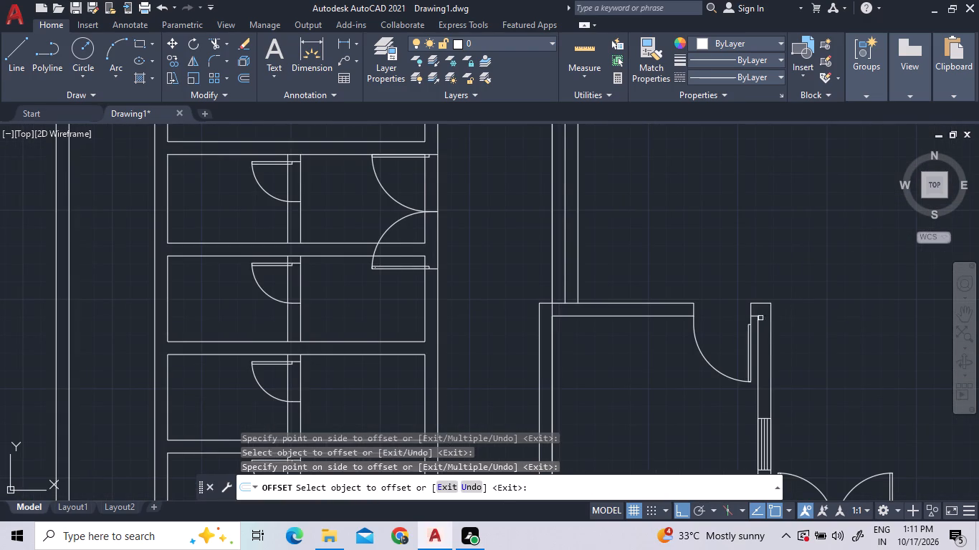
{"action": "scroll", "coordinate": [712, 359], "scroll_direction": "up", "scroll_amount": 3}
{"action": "scroll", "coordinate": [728, 354], "scroll_direction": "down", "scroll_amount": 1}
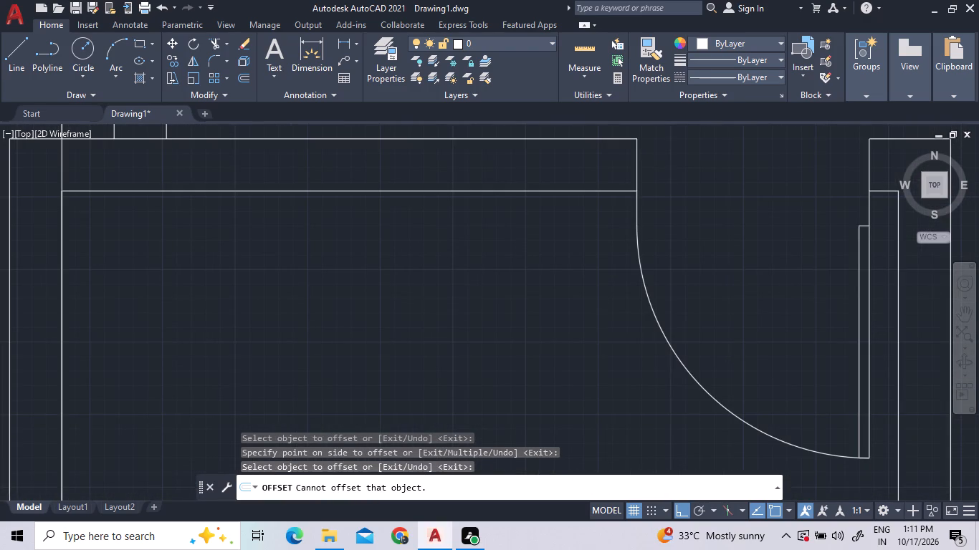
{"action": "scroll", "coordinate": [567, 344], "scroll_direction": "down", "scroll_amount": 1}
{"action": "scroll", "coordinate": [259, 234], "scroll_direction": "down", "scroll_amount": 1}
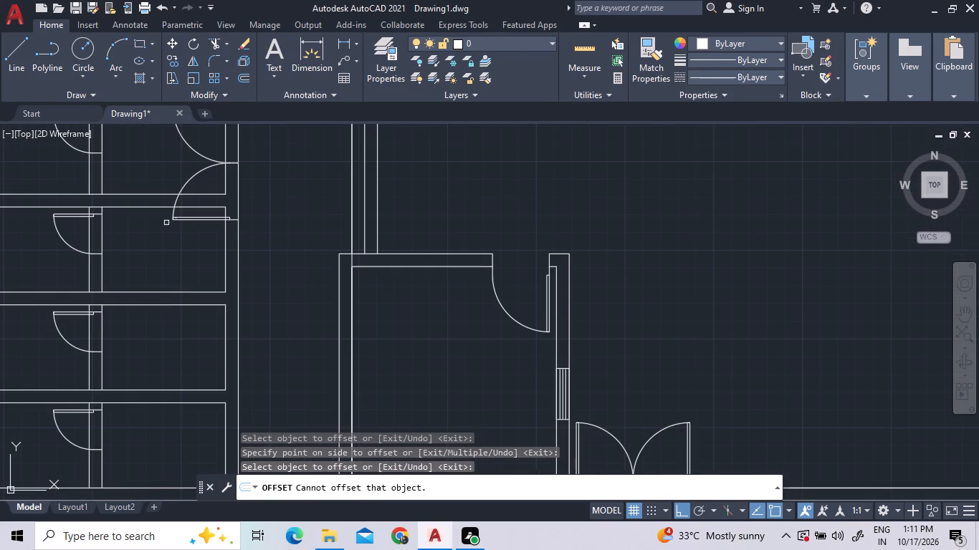
{"action": "scroll", "coordinate": [145, 287], "scroll_direction": "down", "scroll_amount": 1}
{"action": "scroll", "coordinate": [79, 247], "scroll_direction": "up", "scroll_amount": 2}
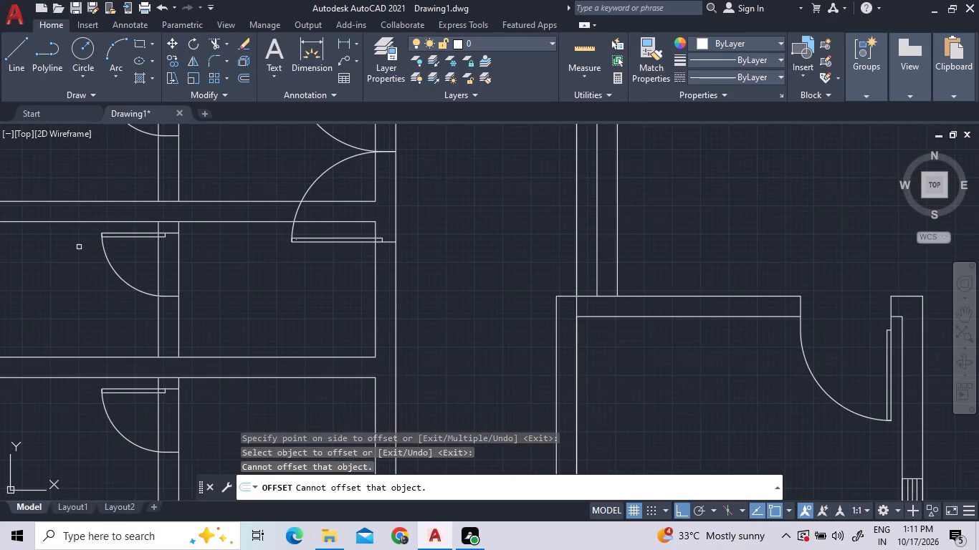
Examine the southwest cubicles' partition lines and doors and the double door in the east wall, ending the Offset command.
{"action": "scroll", "coordinate": [146, 218], "scroll_direction": "up", "scroll_amount": 1}
{"action": "scroll", "coordinate": [169, 250], "scroll_direction": "down", "scroll_amount": 3}
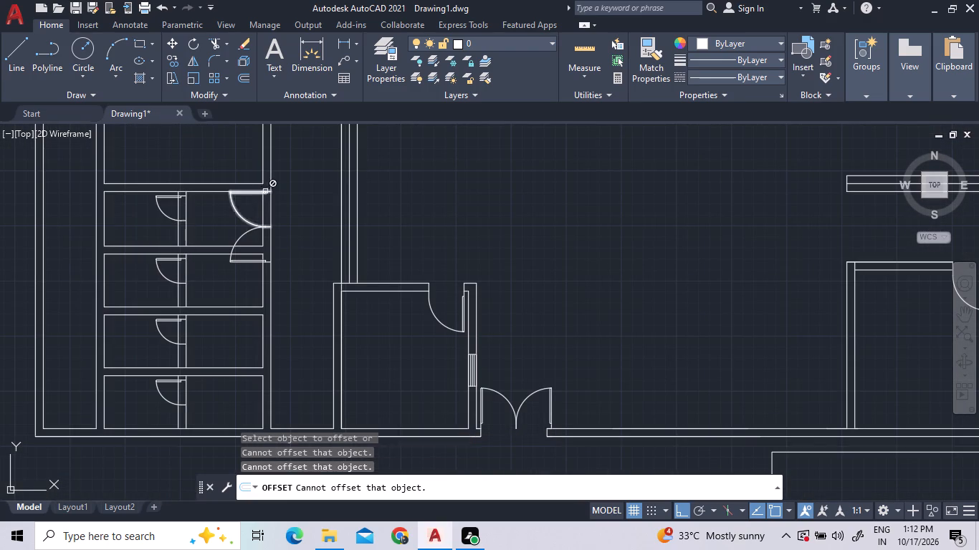
{"action": "scroll", "coordinate": [265, 190], "scroll_direction": "up", "scroll_amount": 2}
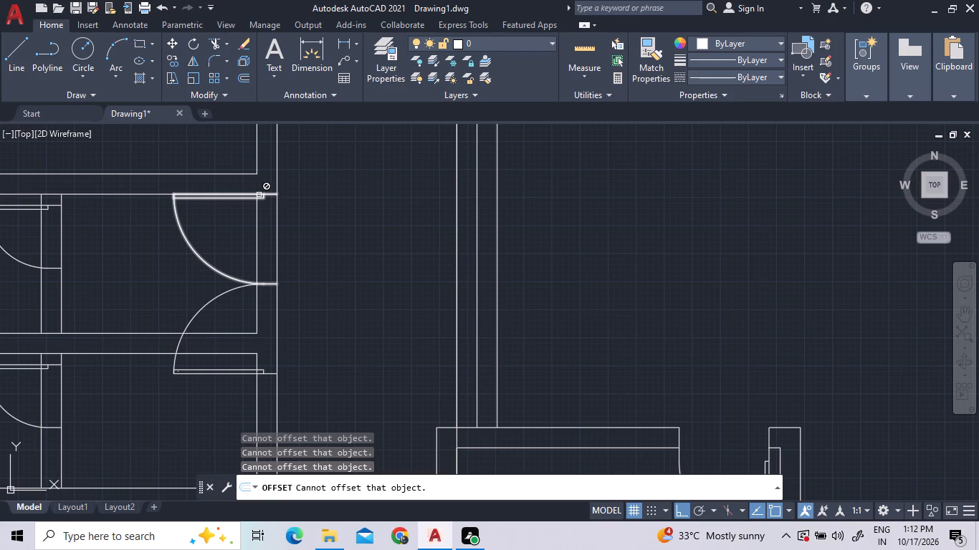
{"action": "scroll", "coordinate": [325, 241], "scroll_direction": "down", "scroll_amount": 2}
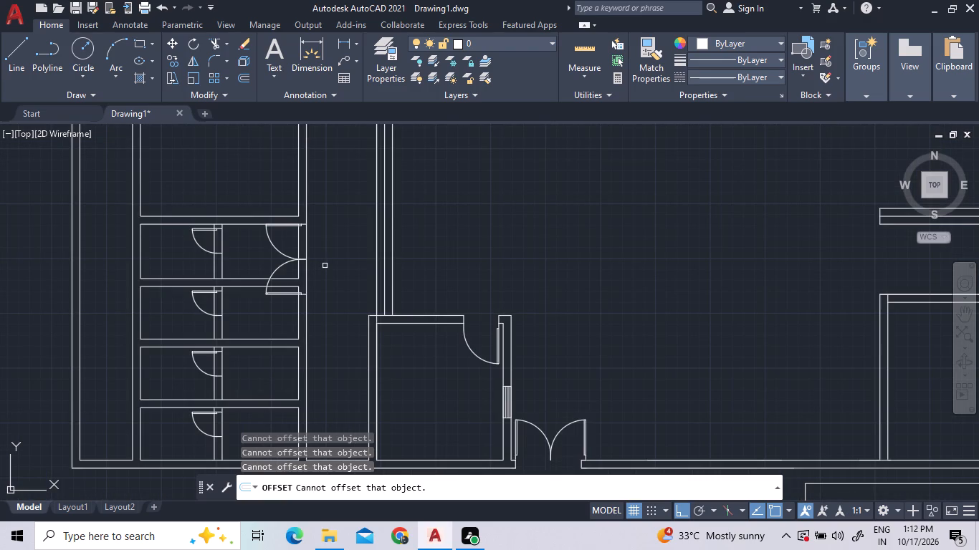
{"action": "key", "text": "Escape"}
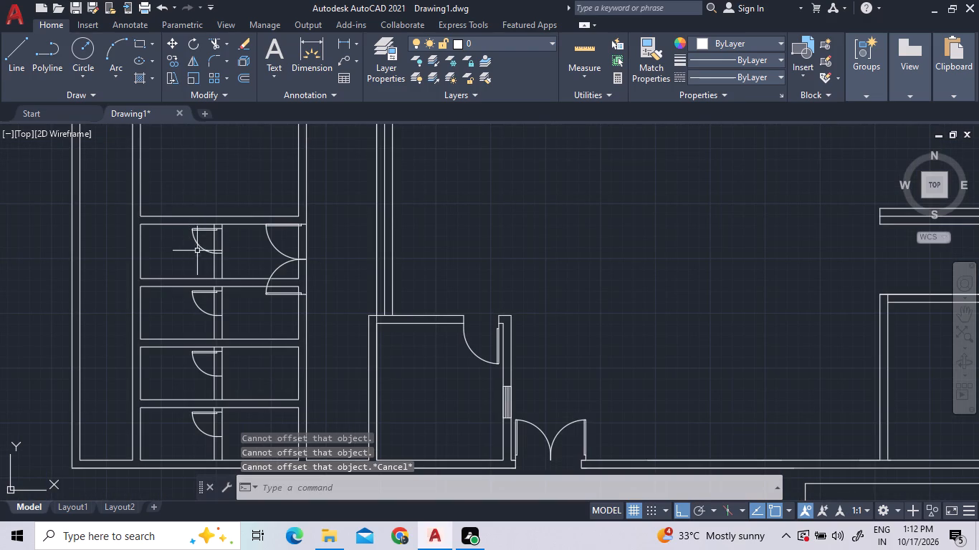
{"action": "scroll", "coordinate": [201, 255], "scroll_direction": "up", "scroll_amount": 2}
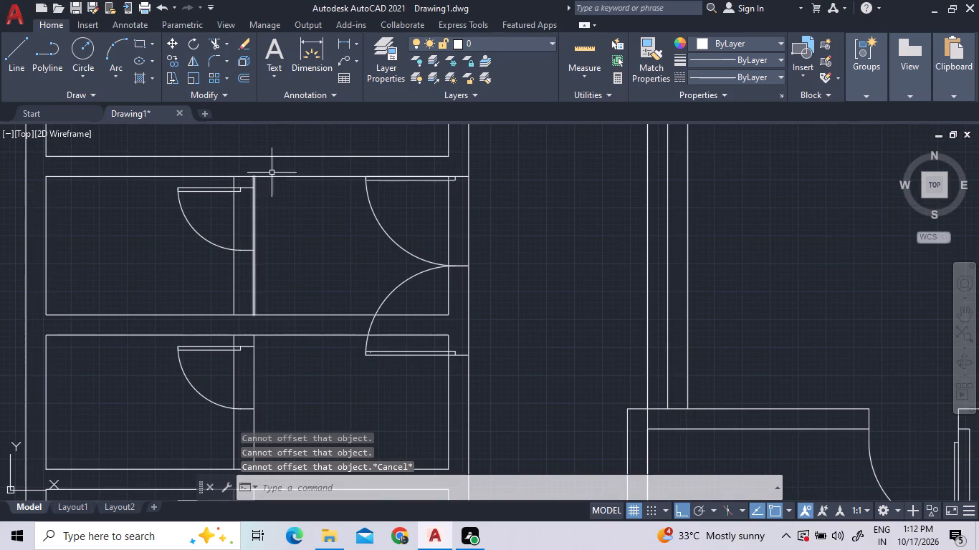
{"action": "scroll", "coordinate": [296, 243], "scroll_direction": "down", "scroll_amount": 4}
Trim the short wall line across the north end of the northernmost southeast cubicle's front partition, between its two faces.
{"action": "scroll", "coordinate": [778, 237], "scroll_direction": "up", "scroll_amount": 2}
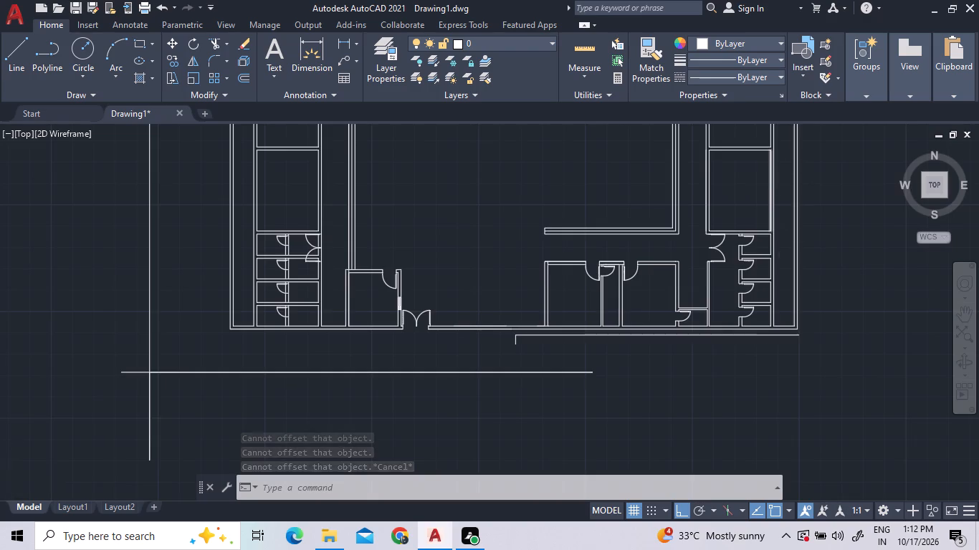
{"action": "scroll", "coordinate": [697, 228], "scroll_direction": "up", "scroll_amount": 2}
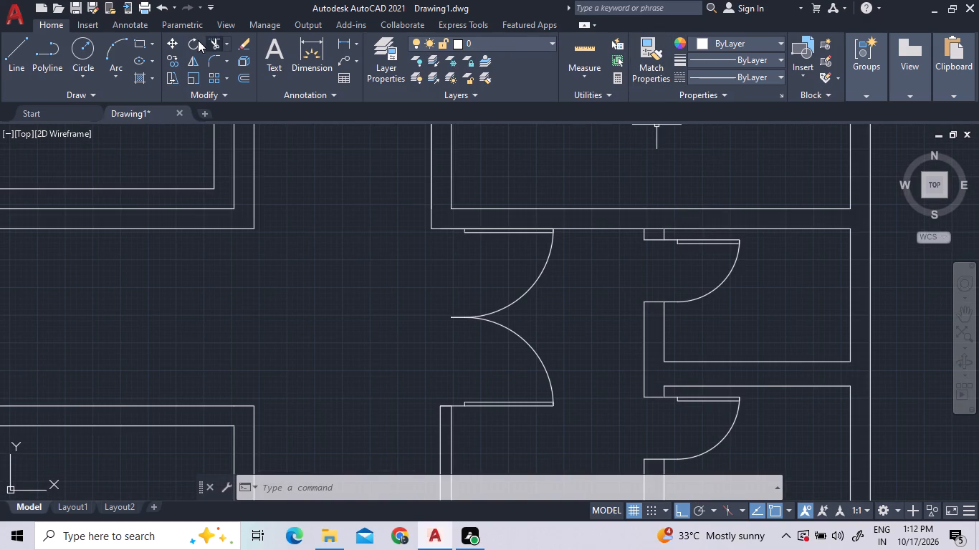
{"action": "double_click", "coordinate": [216, 46]}
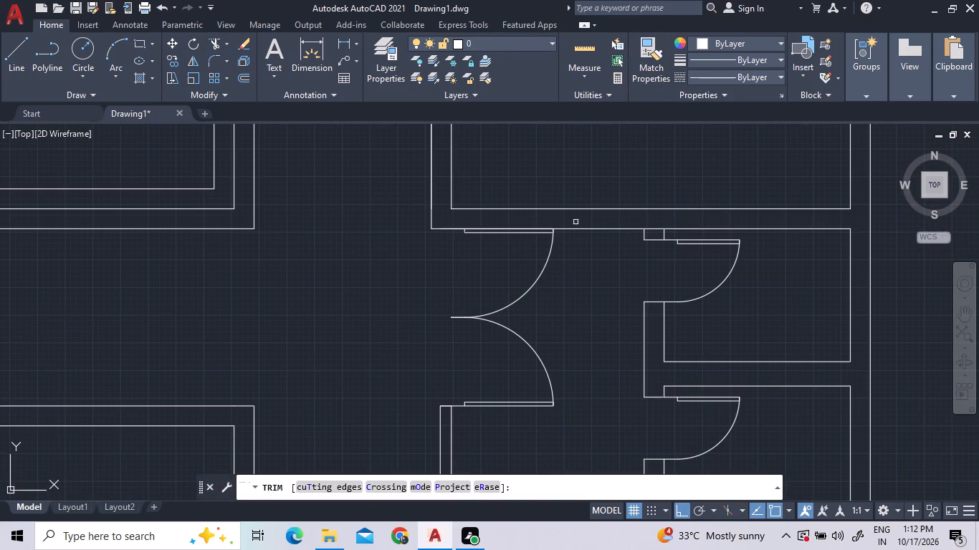
{"action": "double_click", "coordinate": [659, 228]}
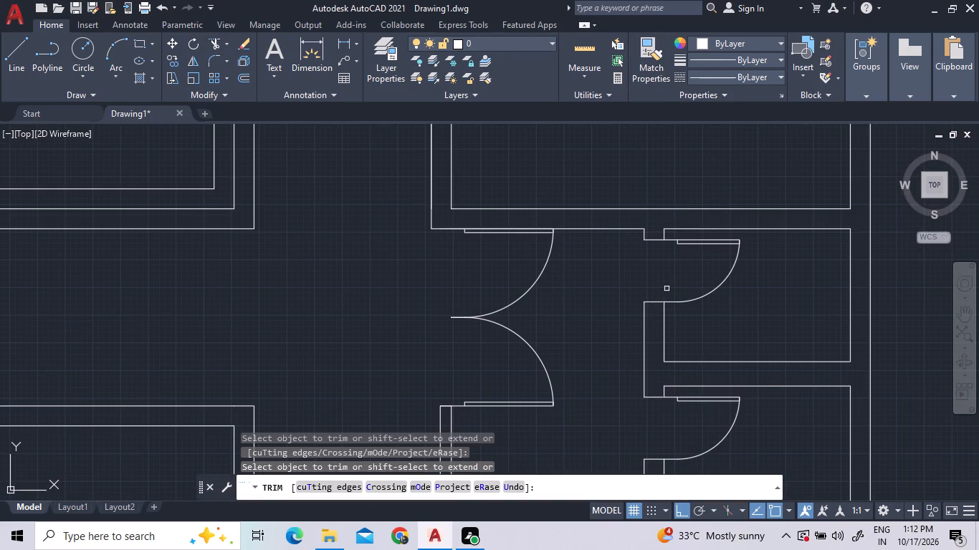
{"action": "scroll", "coordinate": [667, 289], "scroll_direction": "down", "scroll_amount": 1}
{"action": "scroll", "coordinate": [662, 352], "scroll_direction": "down", "scroll_amount": 2}
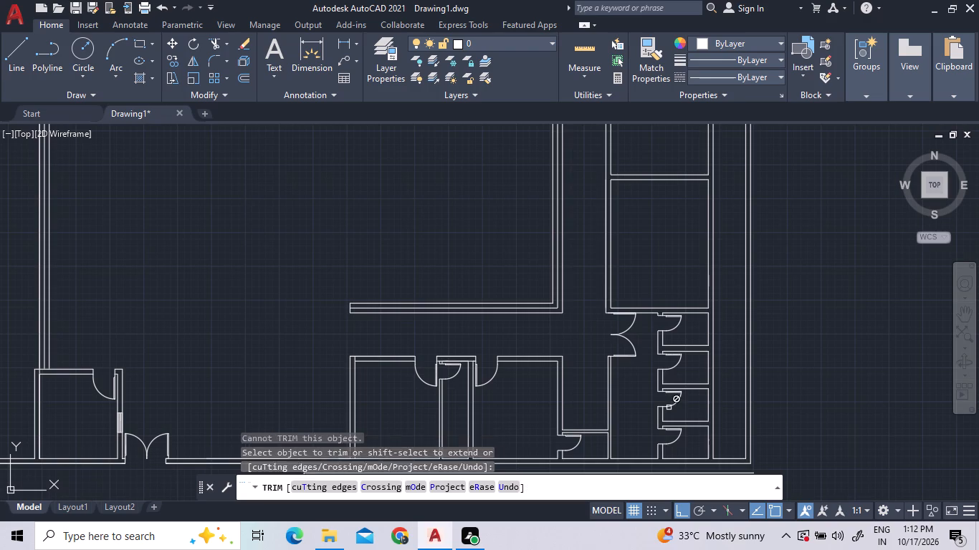
{"action": "scroll", "coordinate": [613, 344], "scroll_direction": "up", "scroll_amount": 1}
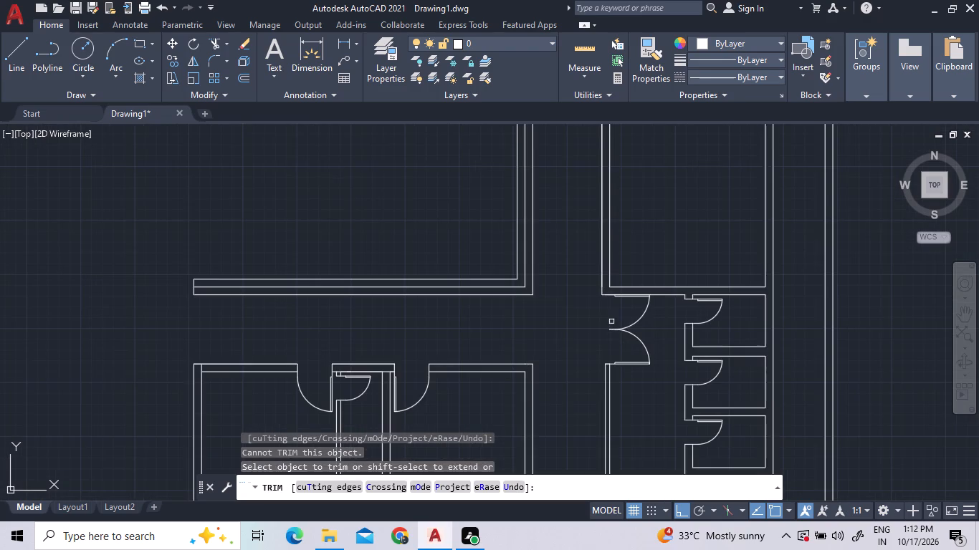
{"action": "scroll", "coordinate": [616, 296], "scroll_direction": "up", "scroll_amount": 2}
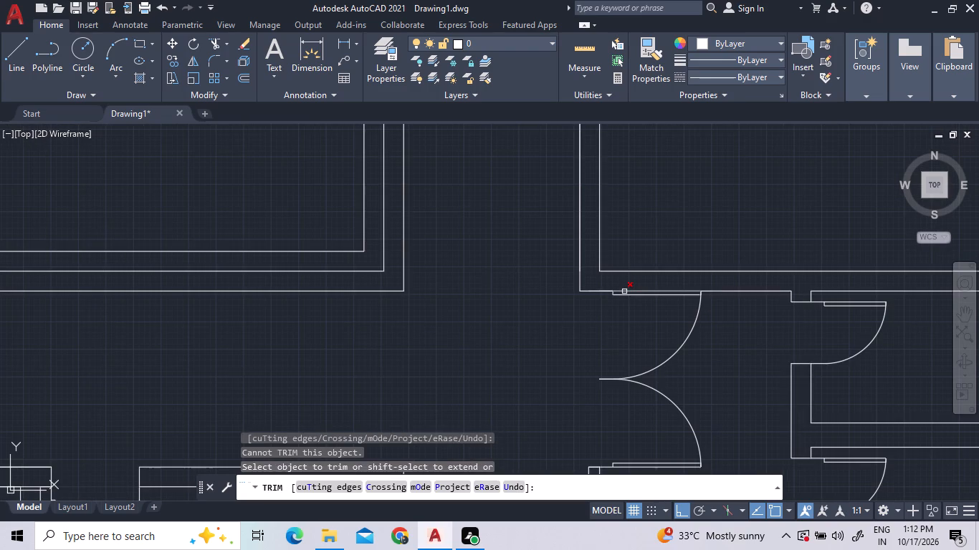
{"action": "right_click", "coordinate": [759, 327]}
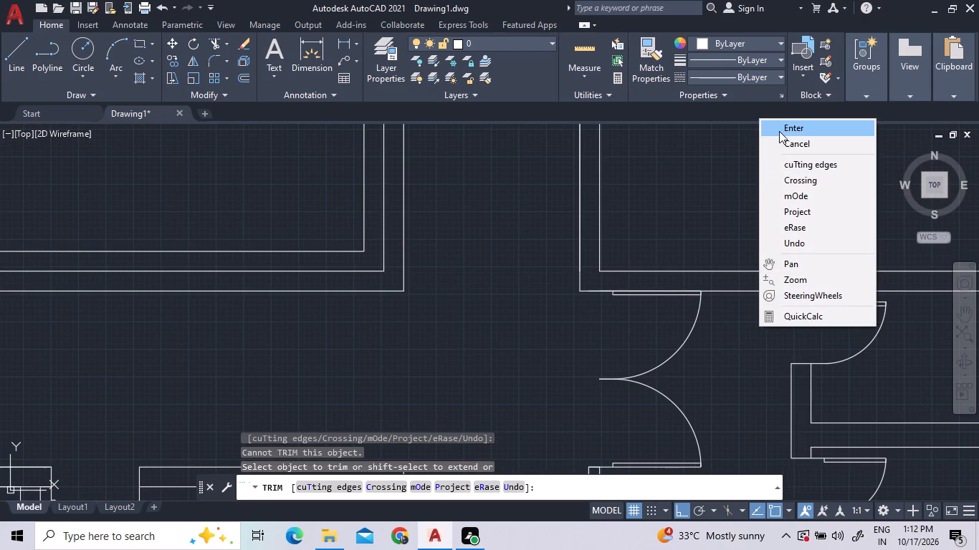
{"action": "left_click", "coordinate": [779, 131]}
Measure the southwest cubicles' front partitions, door jambs and cross walls with Quick measure.
{"action": "scroll", "coordinate": [732, 236], "scroll_direction": "down", "scroll_amount": 1}
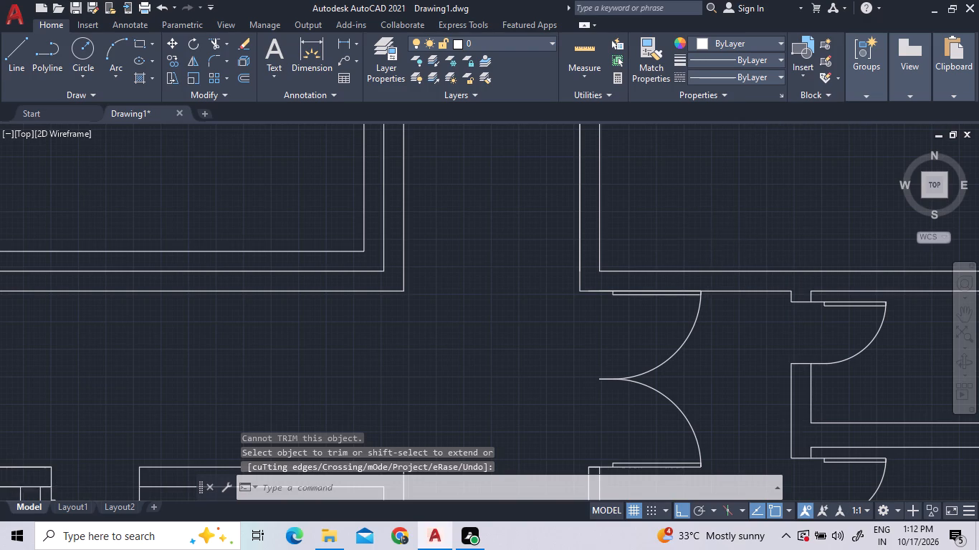
{"action": "scroll", "coordinate": [732, 236], "scroll_direction": "down", "scroll_amount": 2}
{"action": "scroll", "coordinate": [221, 327], "scroll_direction": "down", "scroll_amount": 1}
{"action": "scroll", "coordinate": [51, 295], "scroll_direction": "up", "scroll_amount": 2}
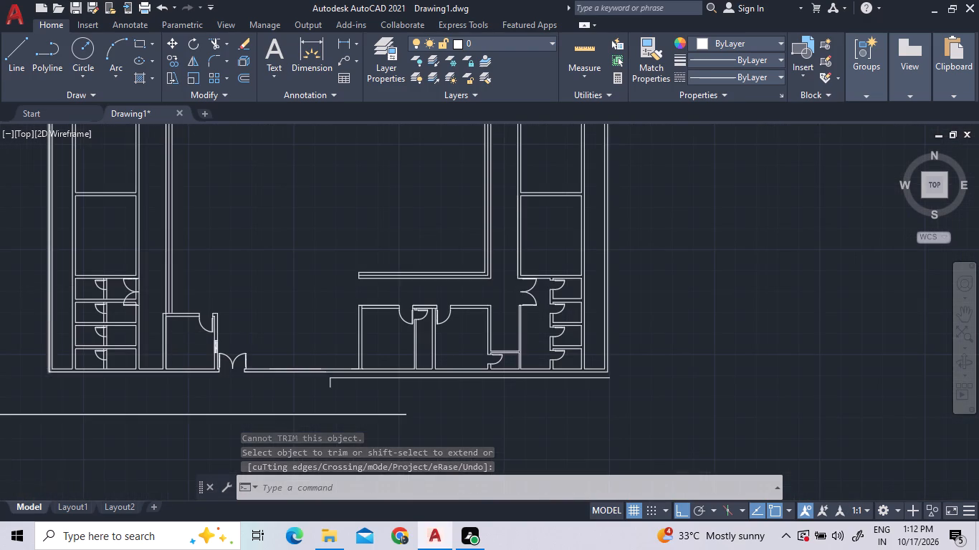
{"action": "scroll", "coordinate": [52, 296], "scroll_direction": "up", "scroll_amount": 1}
{"action": "scroll", "coordinate": [269, 245], "scroll_direction": "up", "scroll_amount": 1}
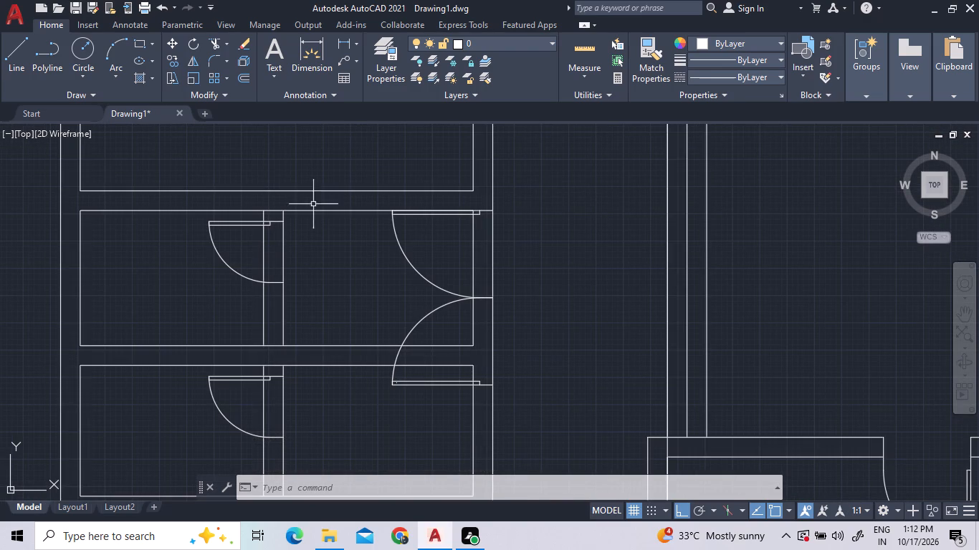
{"action": "left_click", "coordinate": [589, 47]}
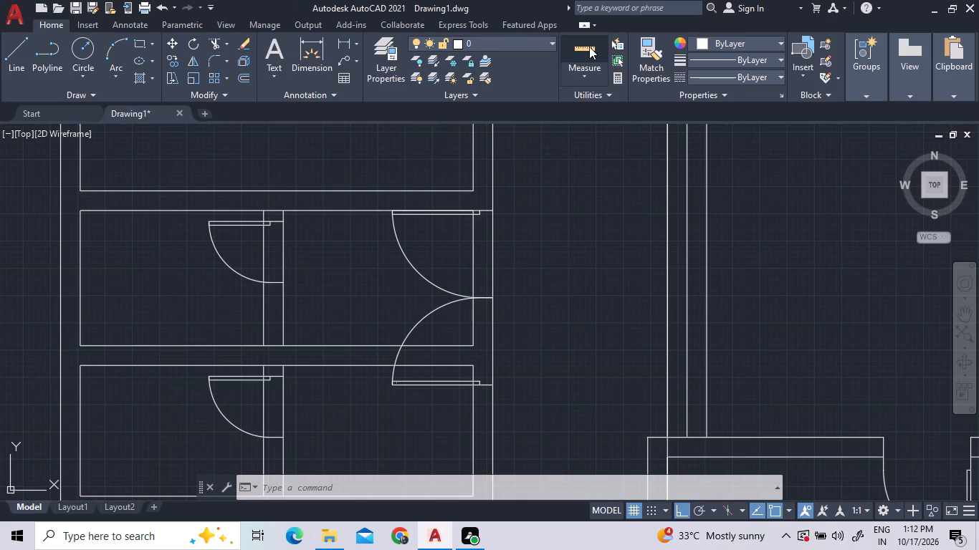
{"action": "scroll", "coordinate": [285, 216], "scroll_direction": "up", "scroll_amount": 3}
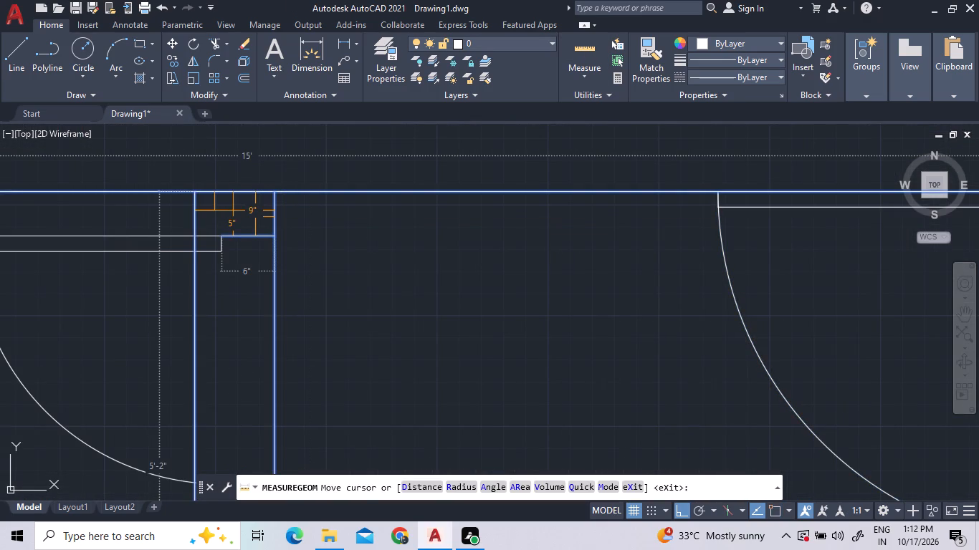
{"action": "scroll", "coordinate": [239, 208], "scroll_direction": "down", "scroll_amount": 3}
{"action": "scroll", "coordinate": [225, 332], "scroll_direction": "up", "scroll_amount": 3}
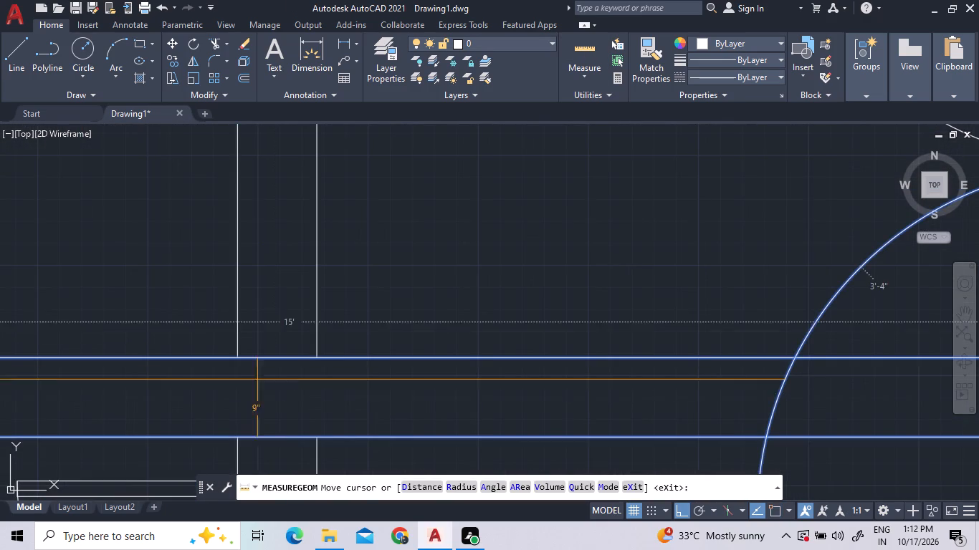
{"action": "scroll", "coordinate": [295, 388], "scroll_direction": "down", "scroll_amount": 5}
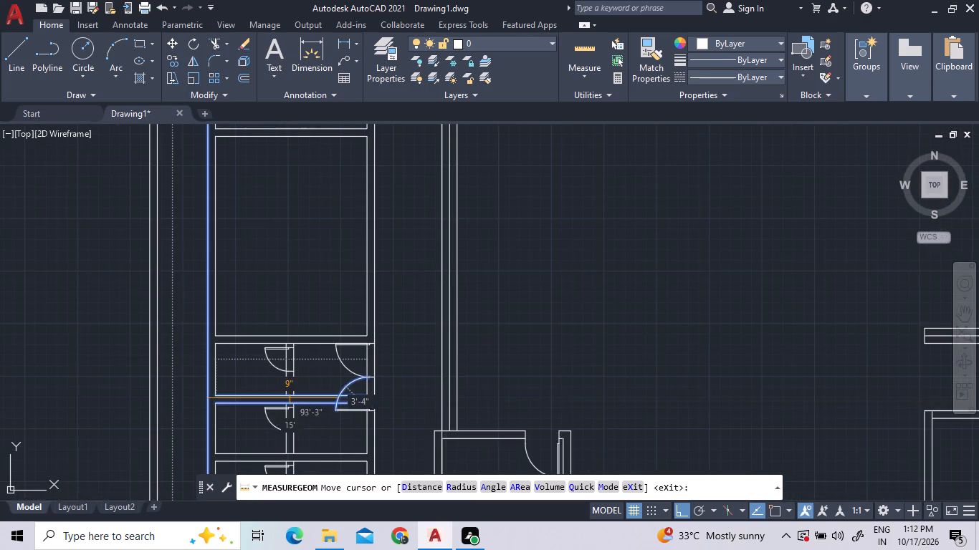
{"action": "scroll", "coordinate": [290, 397], "scroll_direction": "down", "scroll_amount": 2}
{"action": "scroll", "coordinate": [286, 474], "scroll_direction": "up", "scroll_amount": 2}
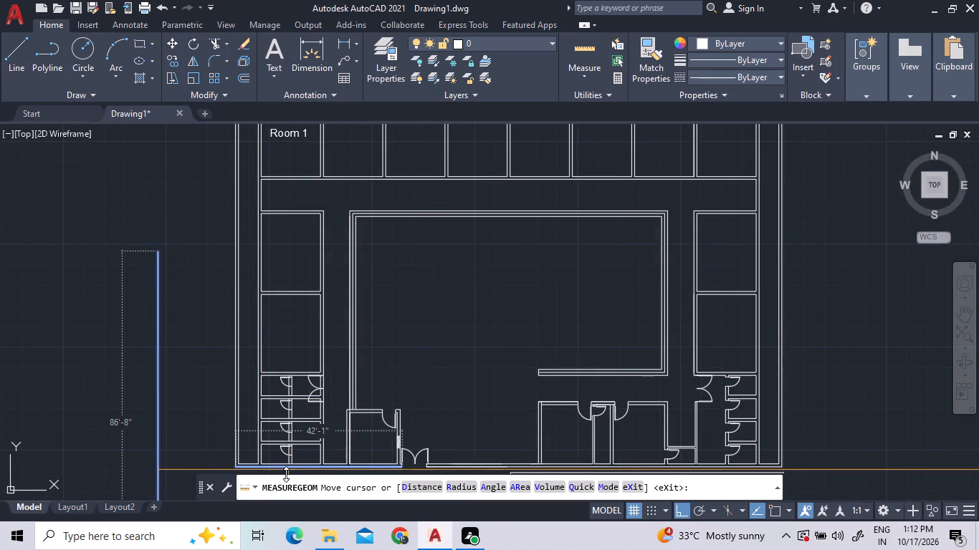
{"action": "scroll", "coordinate": [286, 474], "scroll_direction": "up", "scroll_amount": 7}
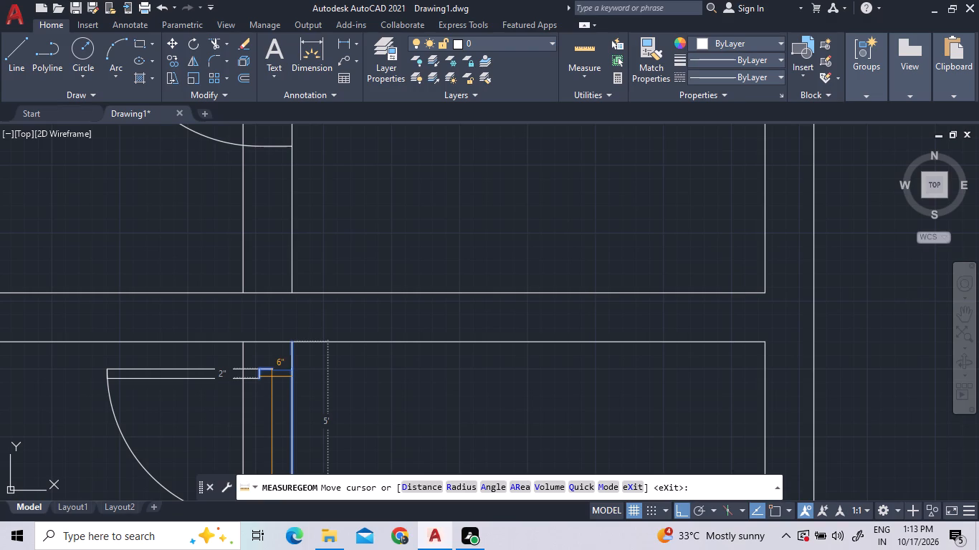
{"action": "key", "text": "Escape"}
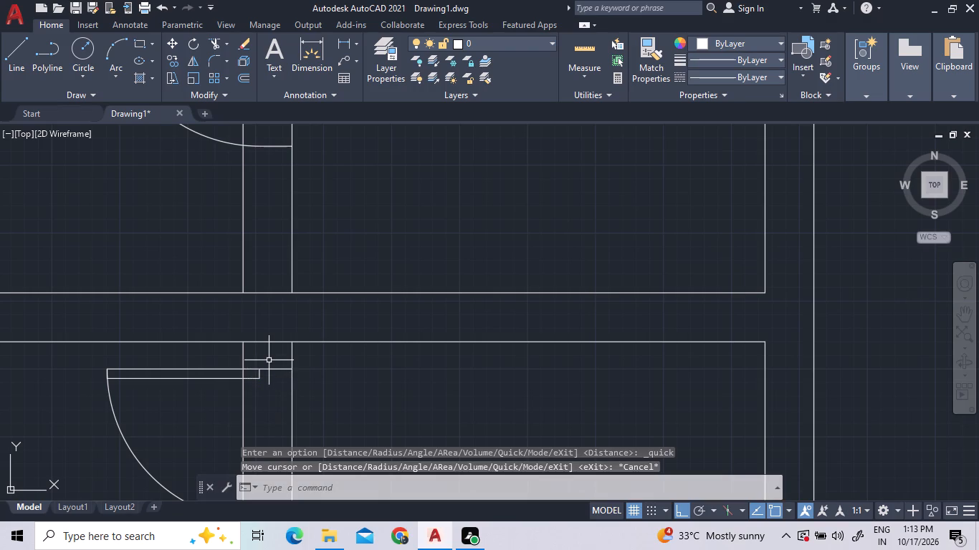
Extend the southwest cubicles' east front partition lines northward across the three cross walls between the cubicles.
{"action": "double_click", "coordinate": [226, 49]}
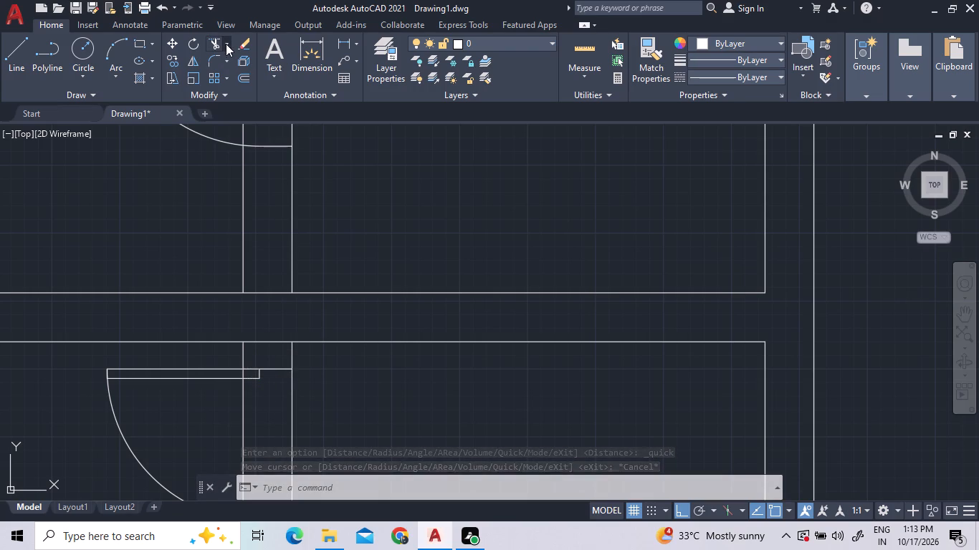
{"action": "left_click", "coordinate": [226, 44]}
{"action": "double_click", "coordinate": [229, 85]}
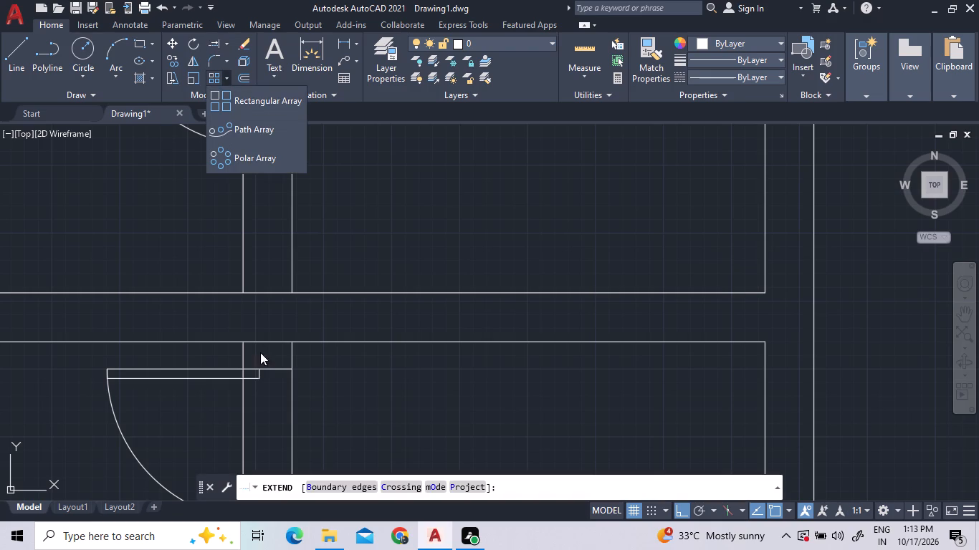
{"action": "left_click", "coordinate": [220, 47]}
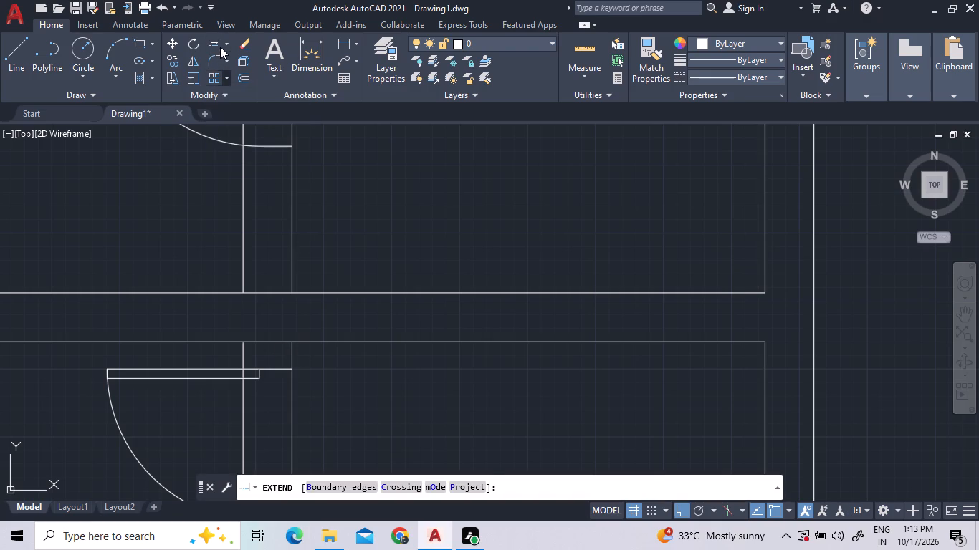
{"action": "double_click", "coordinate": [290, 354]}
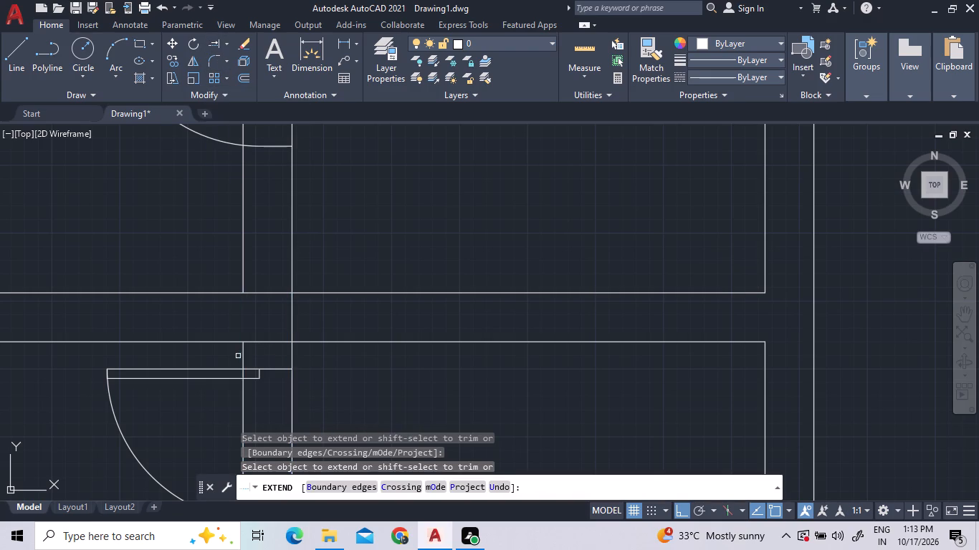
{"action": "scroll", "coordinate": [301, 355], "scroll_direction": "down", "scroll_amount": 2}
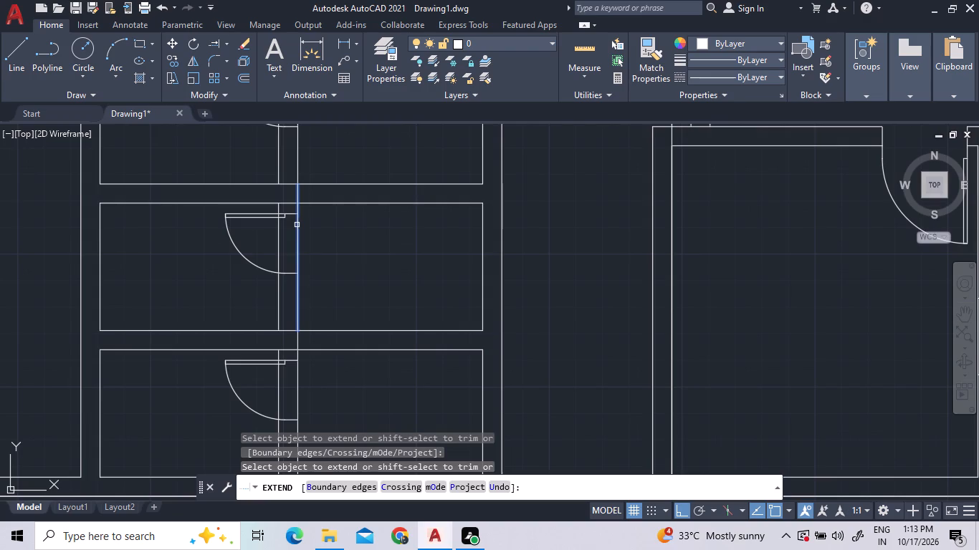
{"action": "left_click", "coordinate": [297, 225]}
{"action": "scroll", "coordinate": [325, 281], "scroll_direction": "down", "scroll_amount": 2}
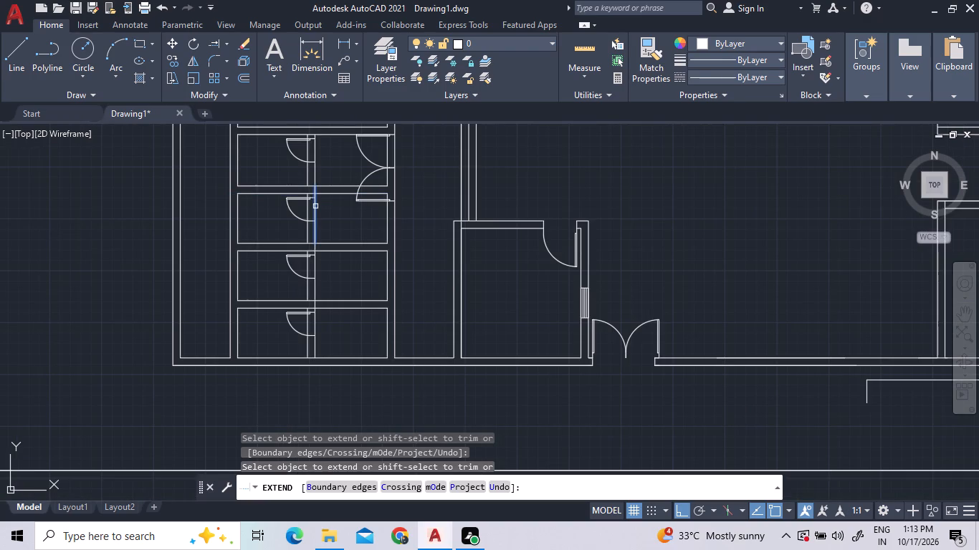
{"action": "left_click", "coordinate": [315, 206]}
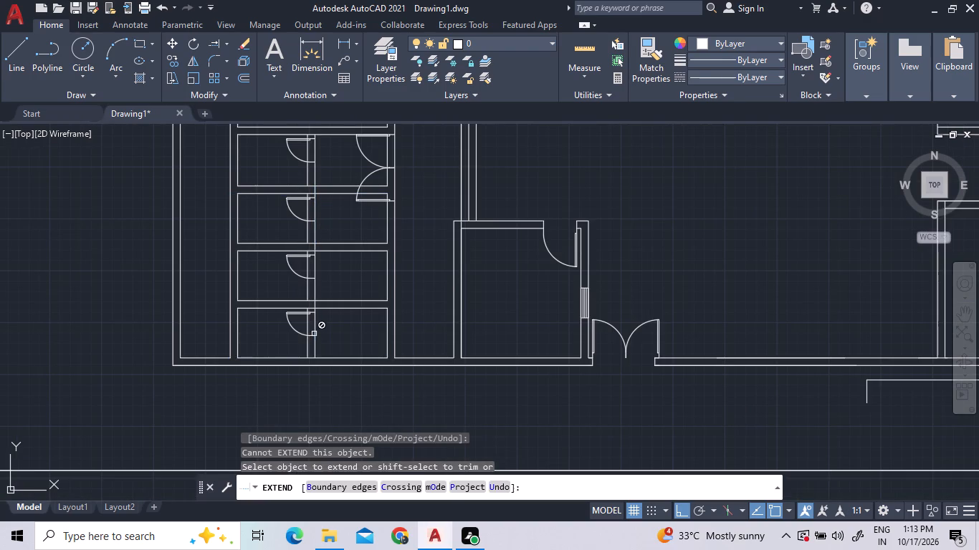
{"action": "key", "text": "Escape"}
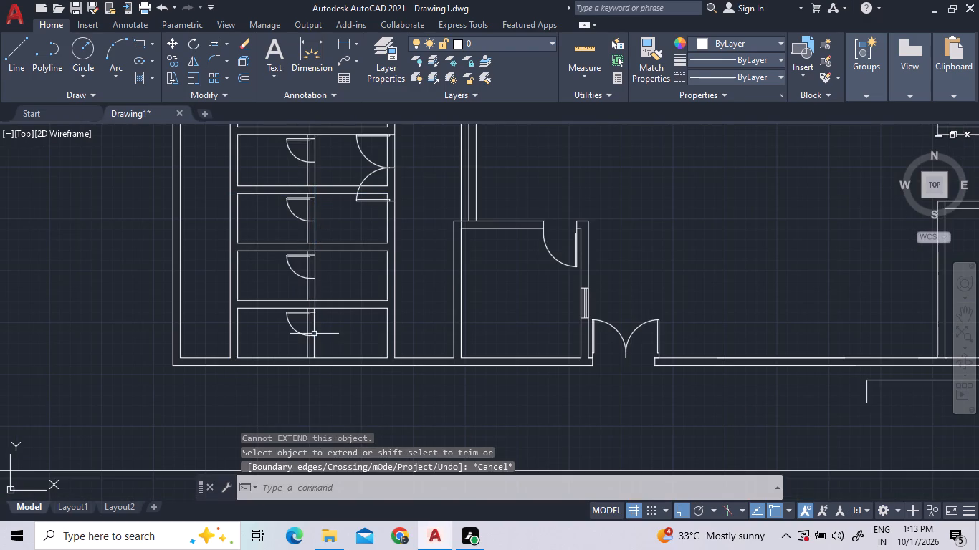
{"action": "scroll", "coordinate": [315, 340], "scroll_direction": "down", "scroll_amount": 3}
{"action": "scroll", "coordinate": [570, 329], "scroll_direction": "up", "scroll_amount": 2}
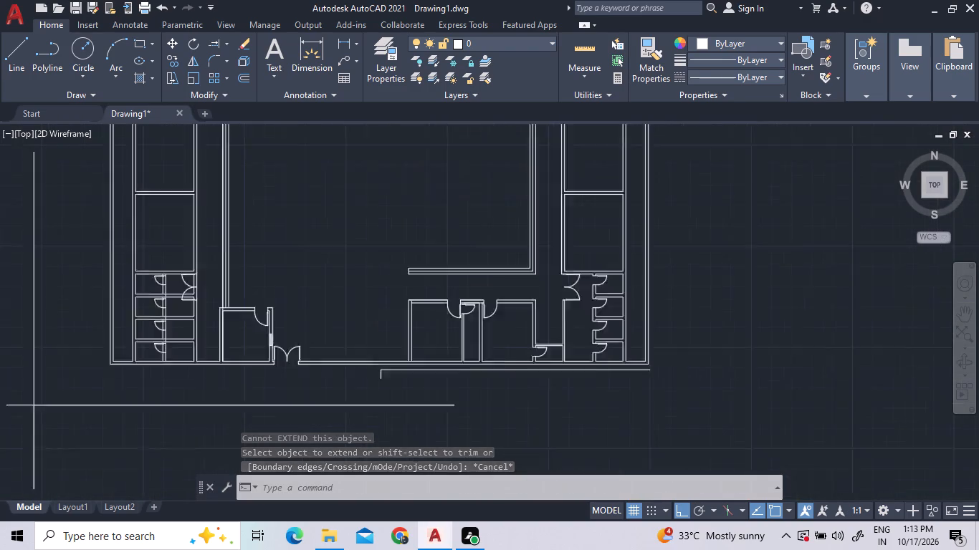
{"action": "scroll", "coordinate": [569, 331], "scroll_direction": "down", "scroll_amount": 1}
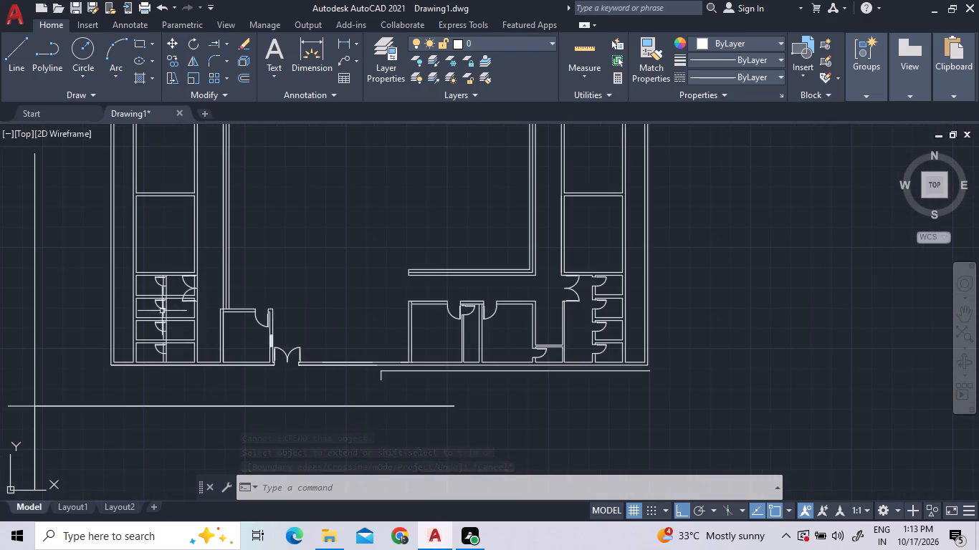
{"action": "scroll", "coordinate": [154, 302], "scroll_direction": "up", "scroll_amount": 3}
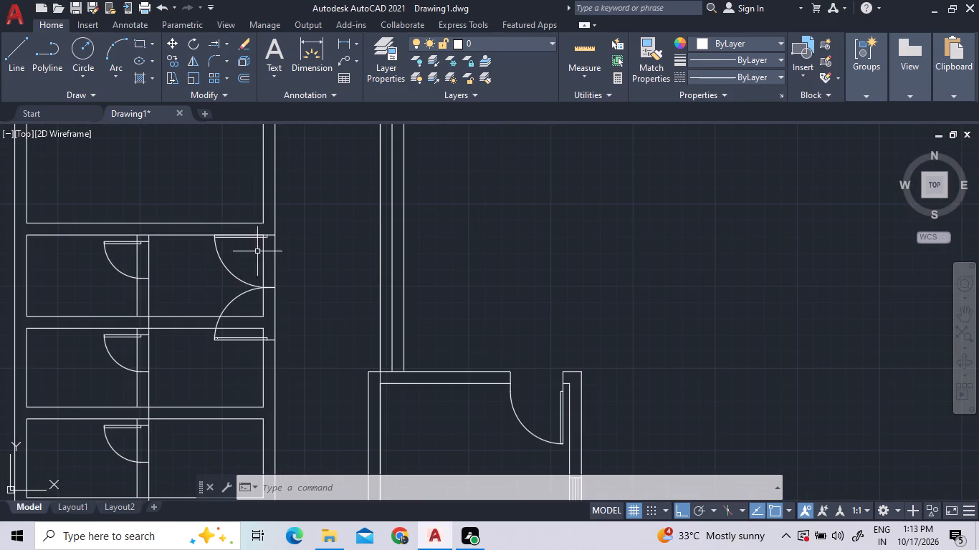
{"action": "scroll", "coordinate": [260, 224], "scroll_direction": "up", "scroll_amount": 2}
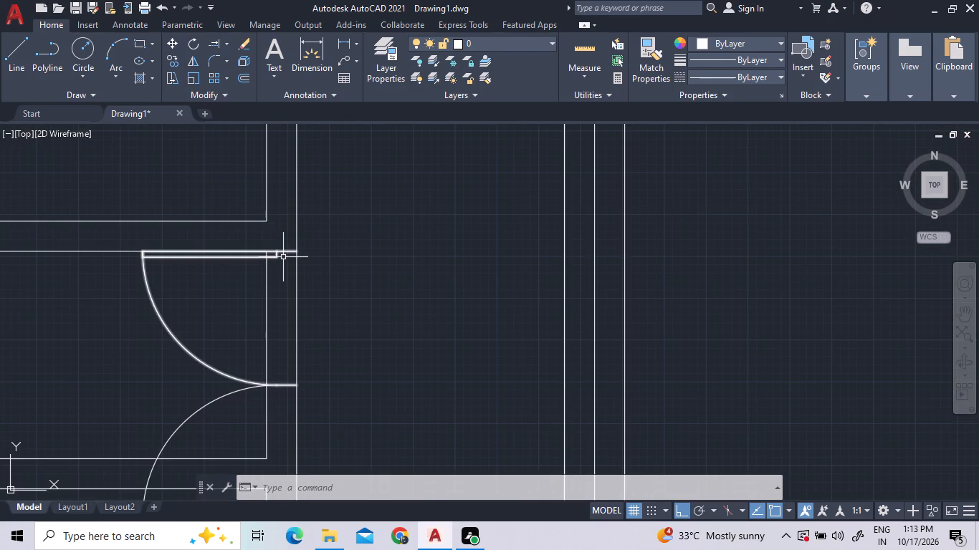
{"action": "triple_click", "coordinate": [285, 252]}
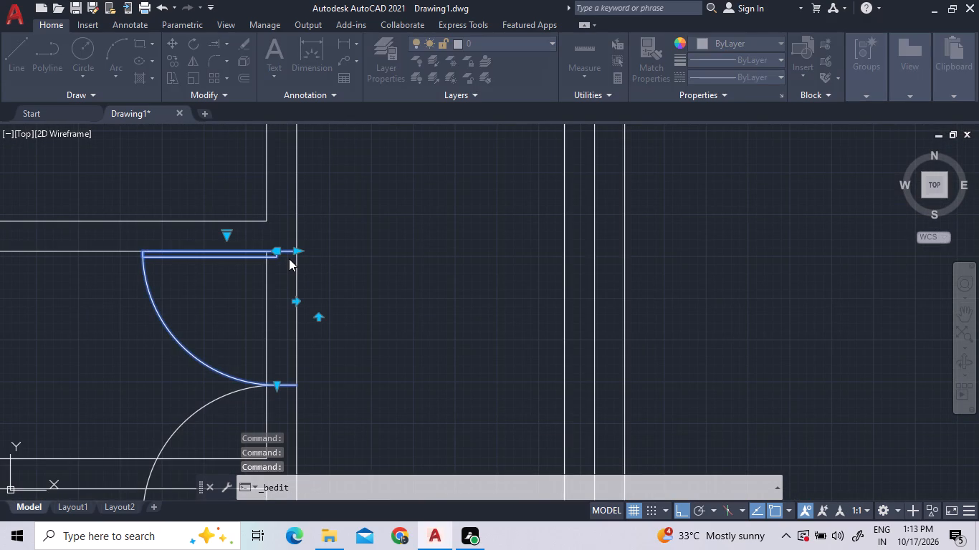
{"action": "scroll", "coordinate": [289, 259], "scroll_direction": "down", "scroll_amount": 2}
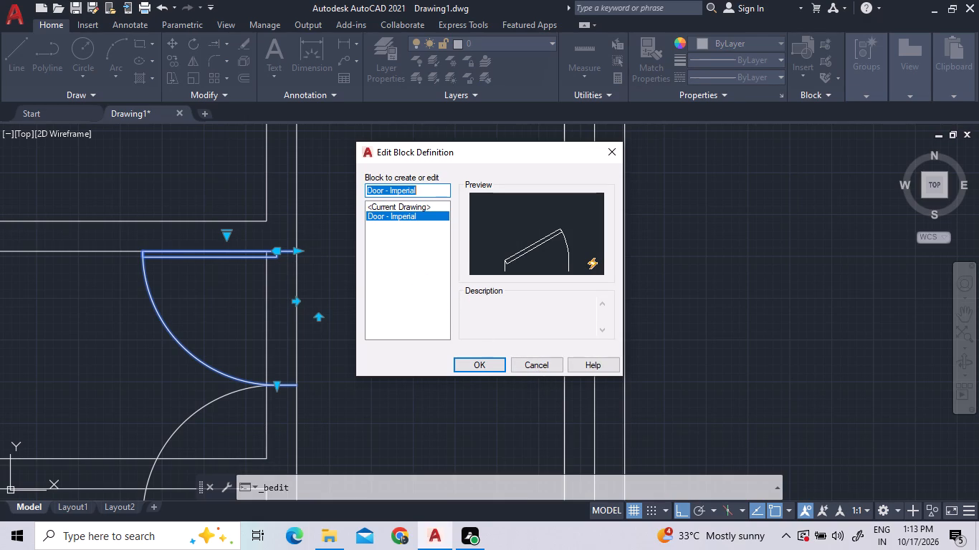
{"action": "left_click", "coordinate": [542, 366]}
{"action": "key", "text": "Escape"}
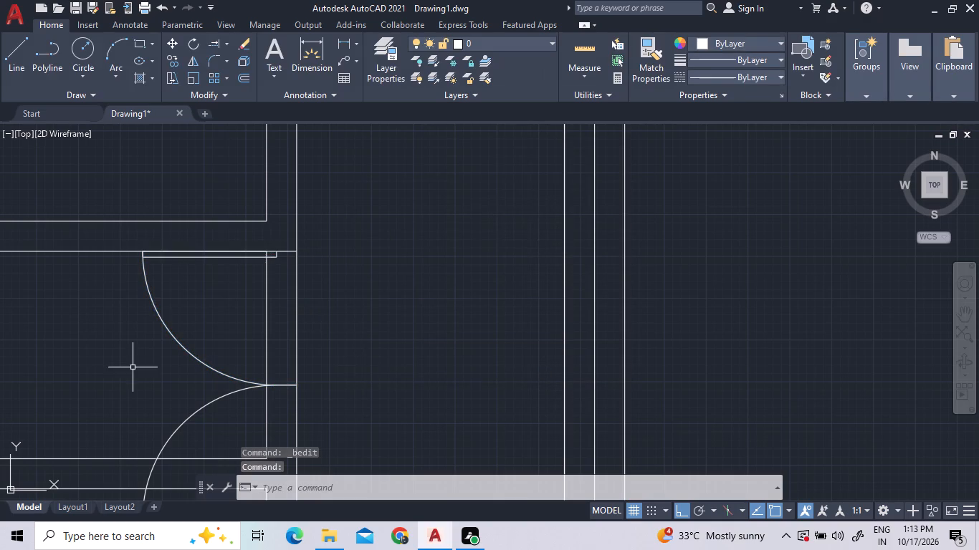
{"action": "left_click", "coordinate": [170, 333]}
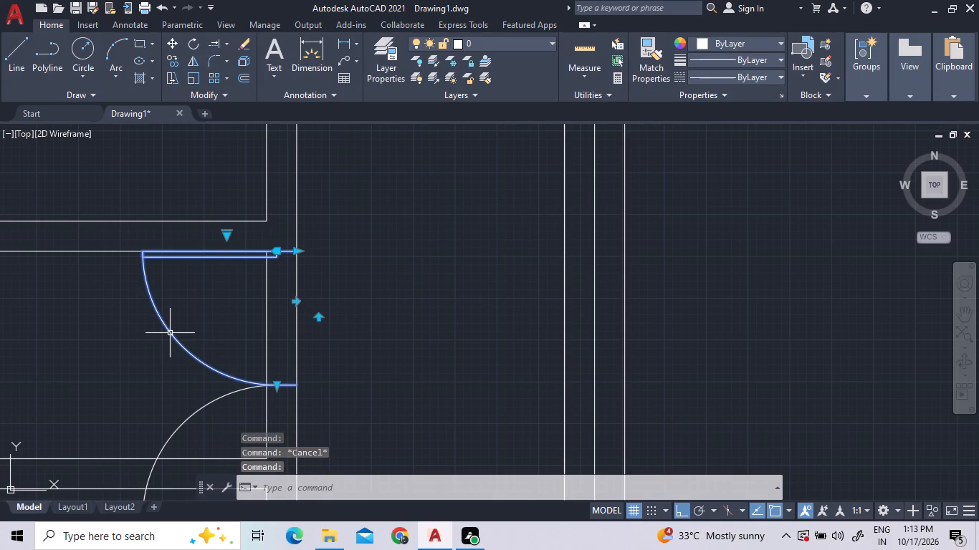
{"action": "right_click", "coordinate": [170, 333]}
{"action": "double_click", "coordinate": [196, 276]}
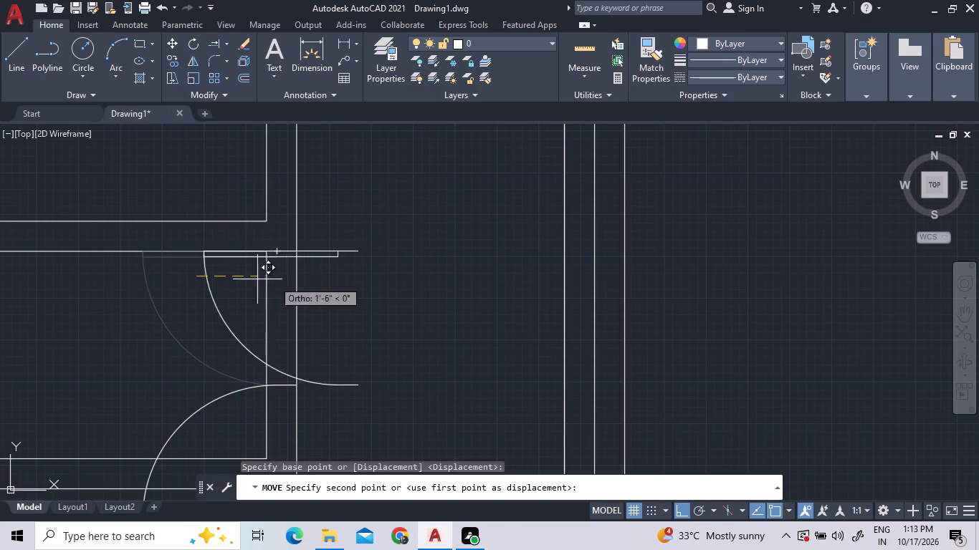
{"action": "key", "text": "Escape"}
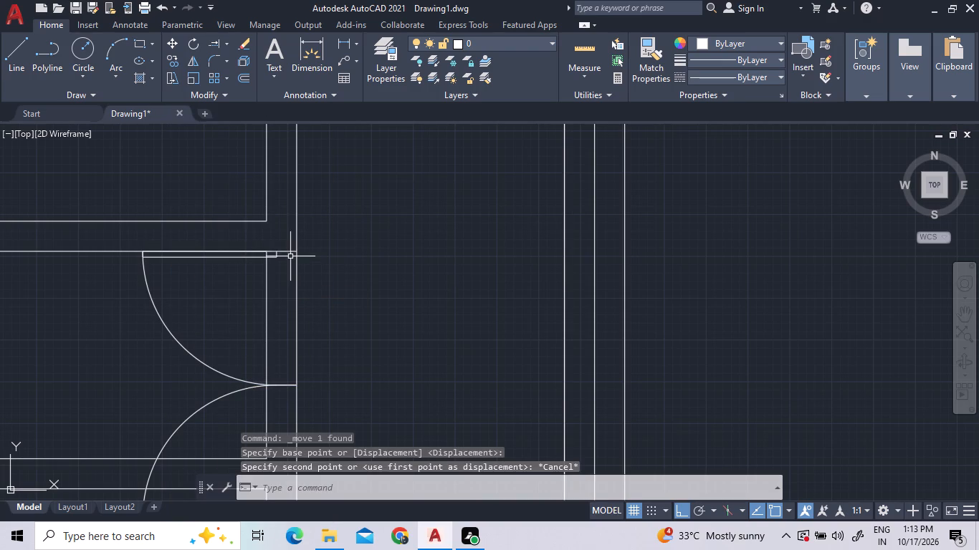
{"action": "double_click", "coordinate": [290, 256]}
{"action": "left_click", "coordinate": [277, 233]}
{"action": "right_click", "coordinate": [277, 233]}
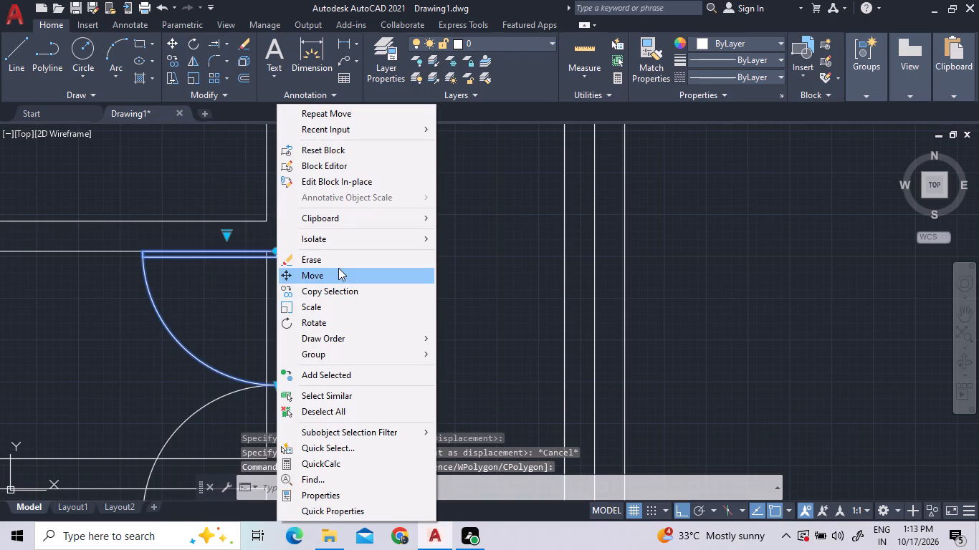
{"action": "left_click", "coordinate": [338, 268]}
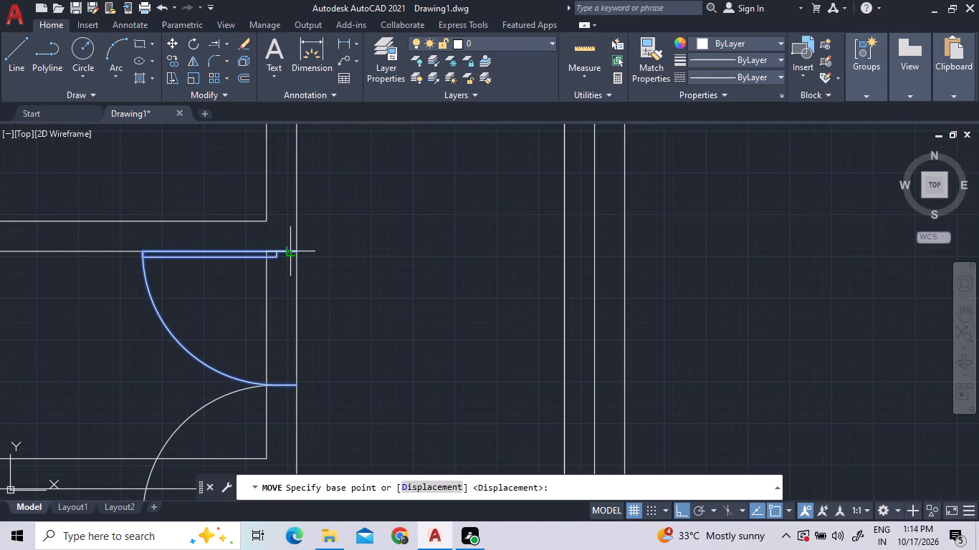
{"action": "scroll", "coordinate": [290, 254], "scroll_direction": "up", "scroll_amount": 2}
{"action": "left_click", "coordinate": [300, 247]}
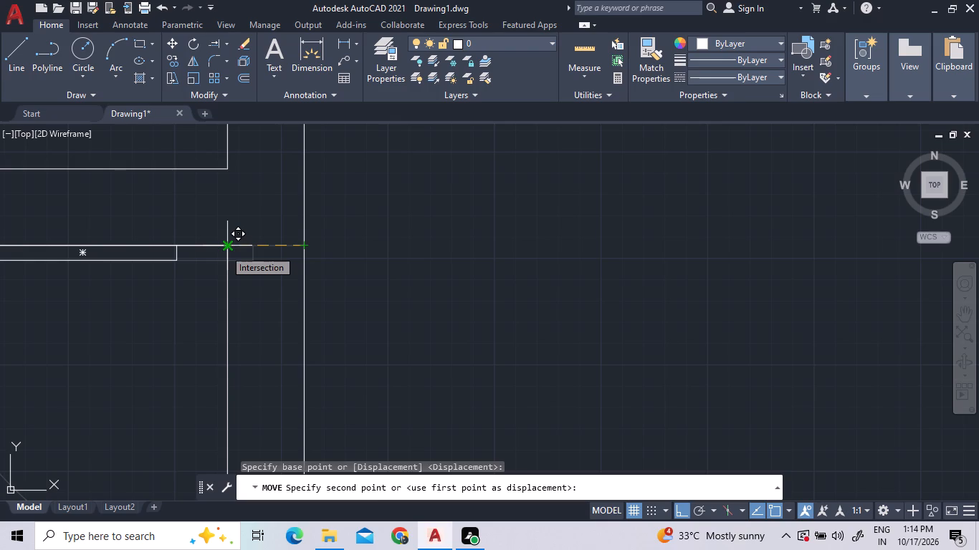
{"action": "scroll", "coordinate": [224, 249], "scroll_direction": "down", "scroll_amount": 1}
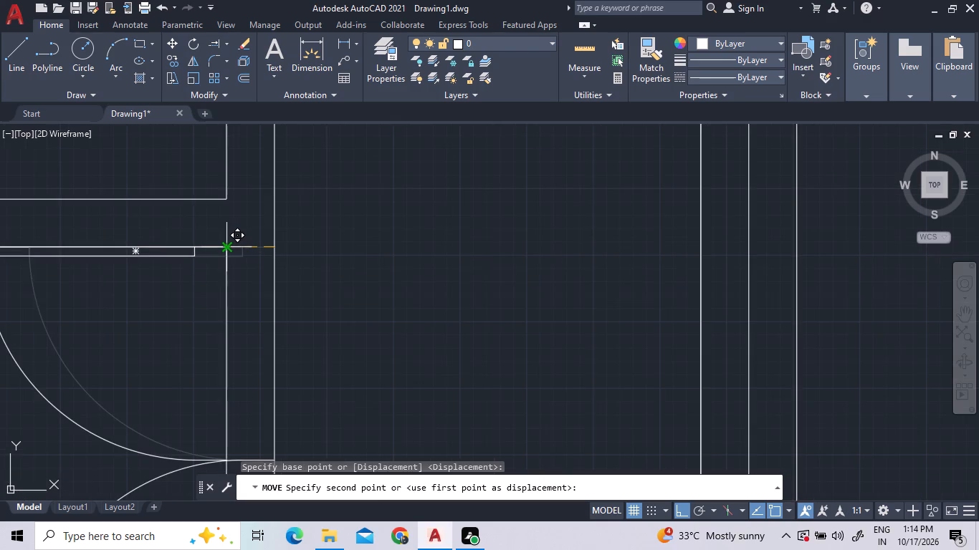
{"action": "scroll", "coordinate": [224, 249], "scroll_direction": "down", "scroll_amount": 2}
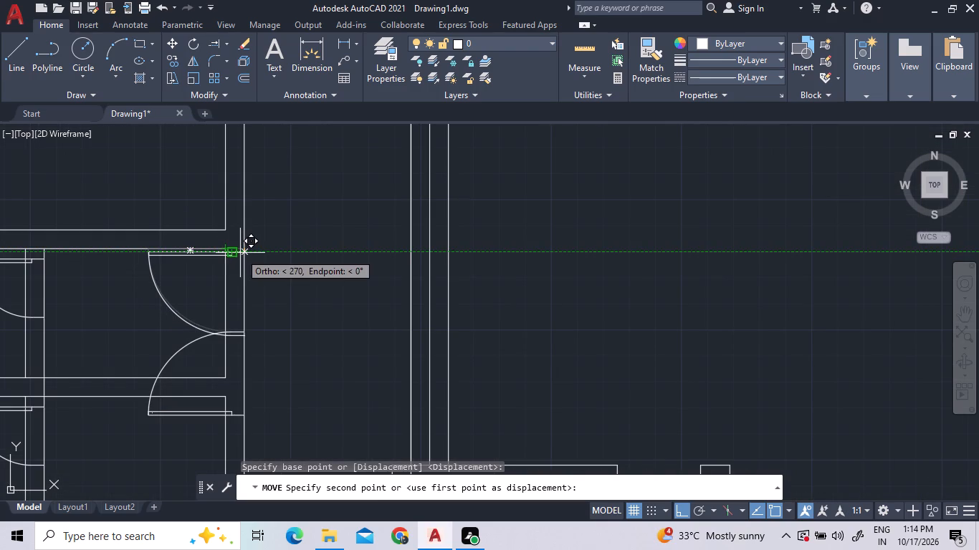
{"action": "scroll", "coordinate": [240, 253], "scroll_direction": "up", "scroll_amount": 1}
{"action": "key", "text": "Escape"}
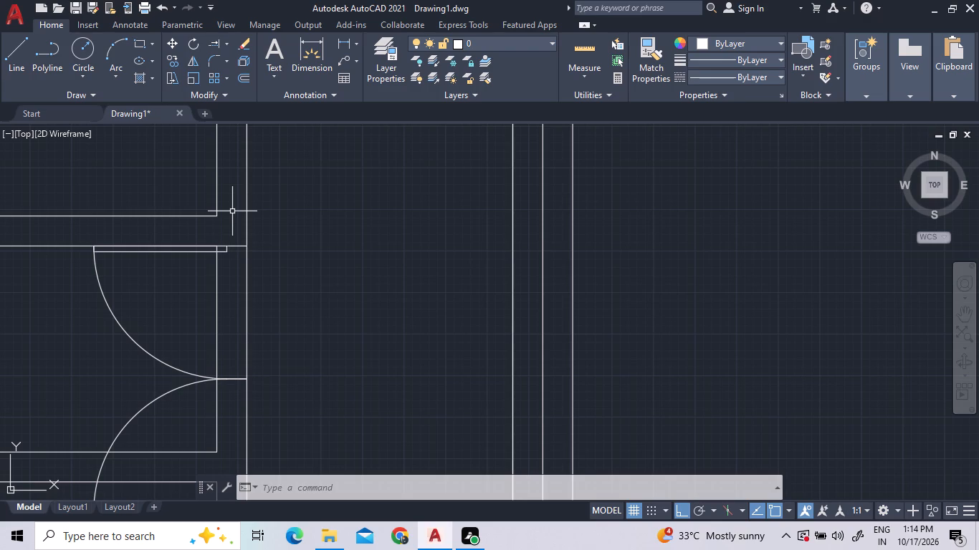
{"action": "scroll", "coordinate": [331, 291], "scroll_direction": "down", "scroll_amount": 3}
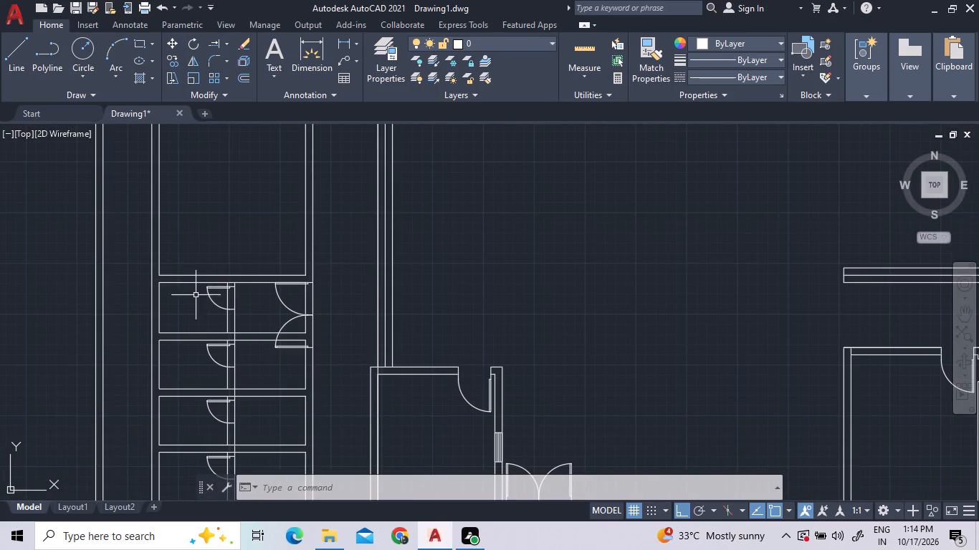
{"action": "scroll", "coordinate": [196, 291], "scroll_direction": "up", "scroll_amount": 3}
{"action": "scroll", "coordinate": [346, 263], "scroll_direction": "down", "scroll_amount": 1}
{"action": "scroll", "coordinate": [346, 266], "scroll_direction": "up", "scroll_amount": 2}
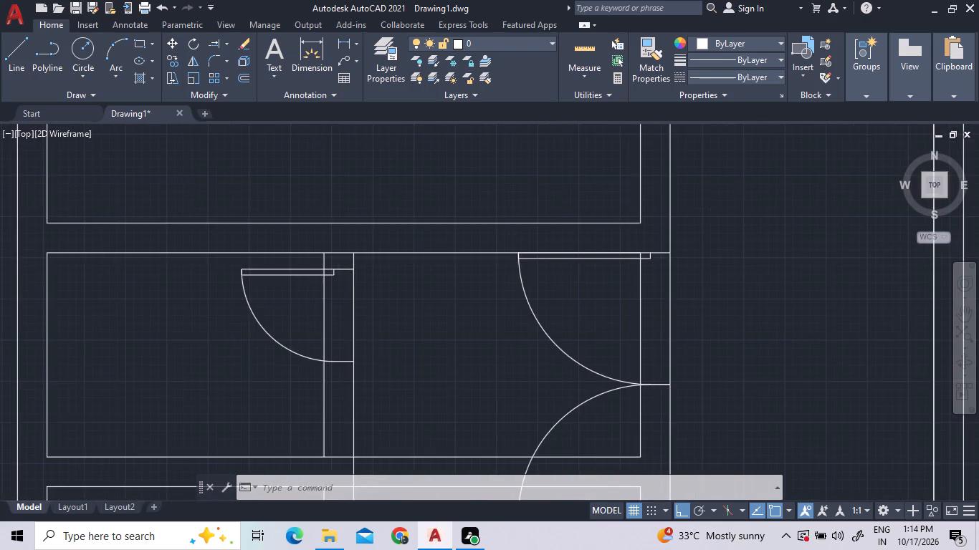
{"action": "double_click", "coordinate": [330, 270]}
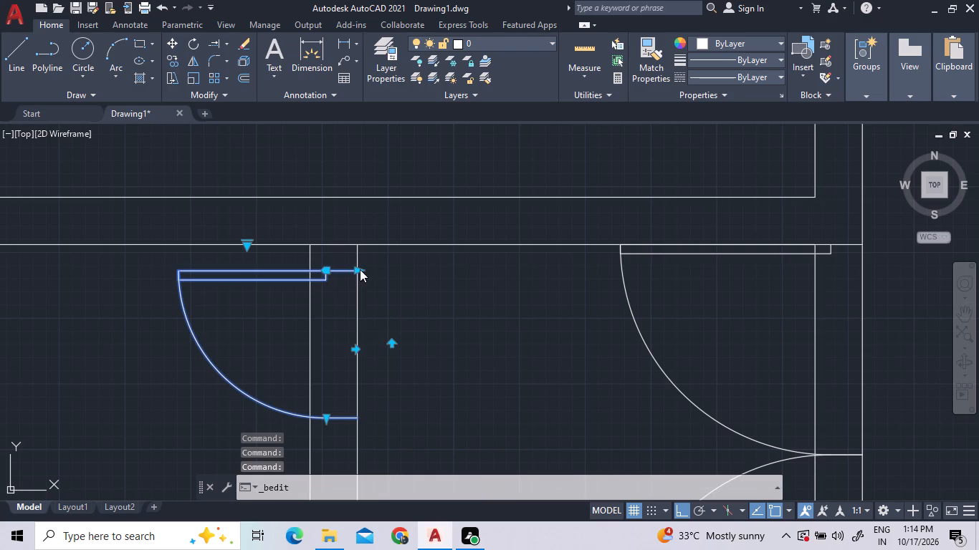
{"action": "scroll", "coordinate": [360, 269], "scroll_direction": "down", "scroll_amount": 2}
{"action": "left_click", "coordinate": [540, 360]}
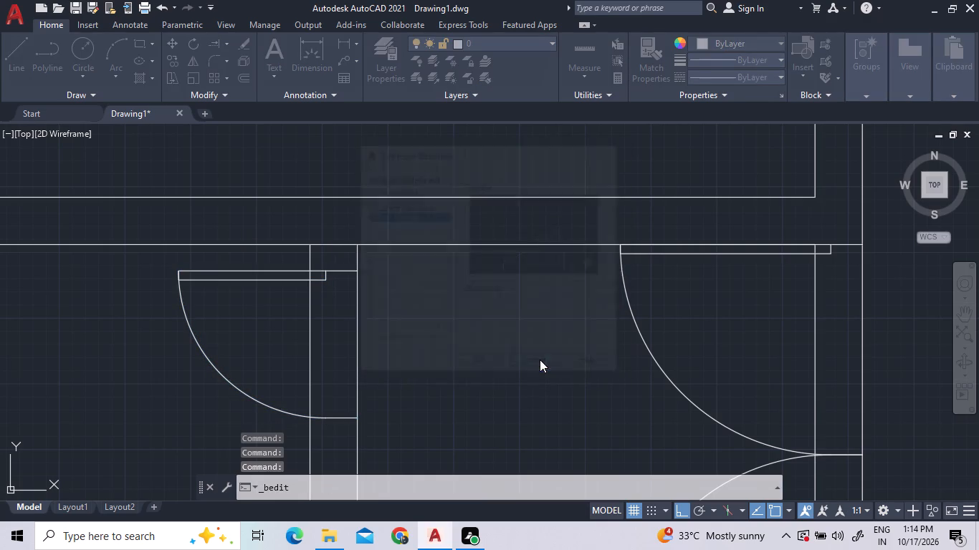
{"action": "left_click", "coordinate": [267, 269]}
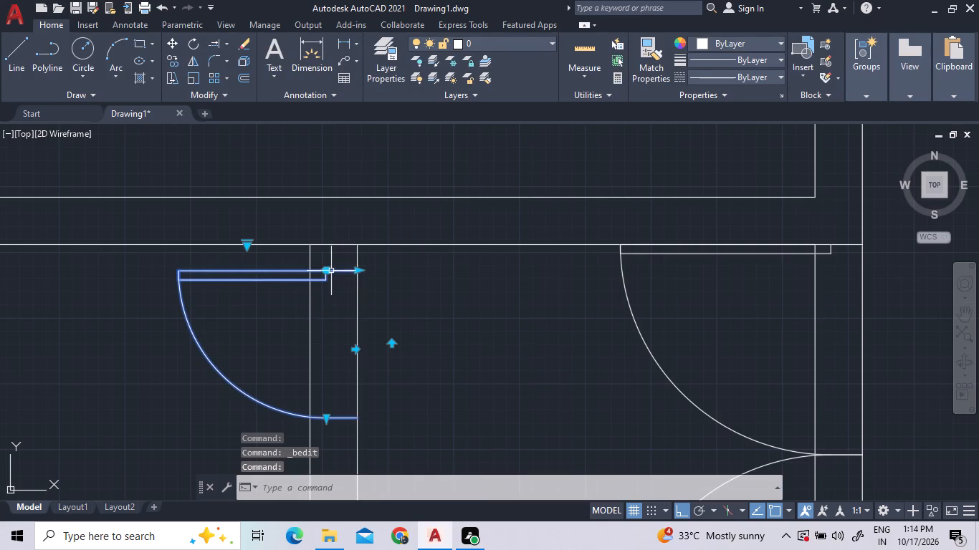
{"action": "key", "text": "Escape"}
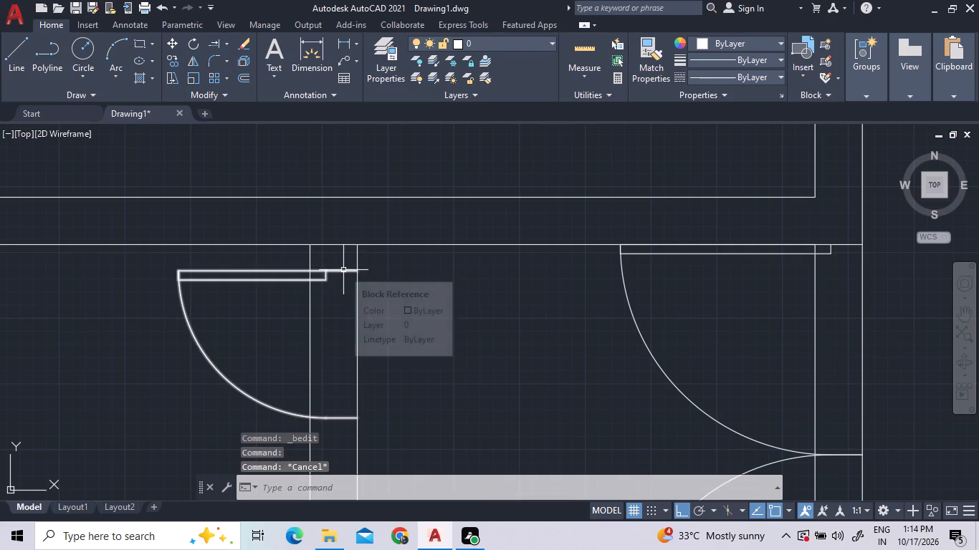
Measure the southwest cubicles and doors and compare them with the southeast cubicles using Quick measure.
{"action": "scroll", "coordinate": [343, 270], "scroll_direction": "down", "scroll_amount": 3}
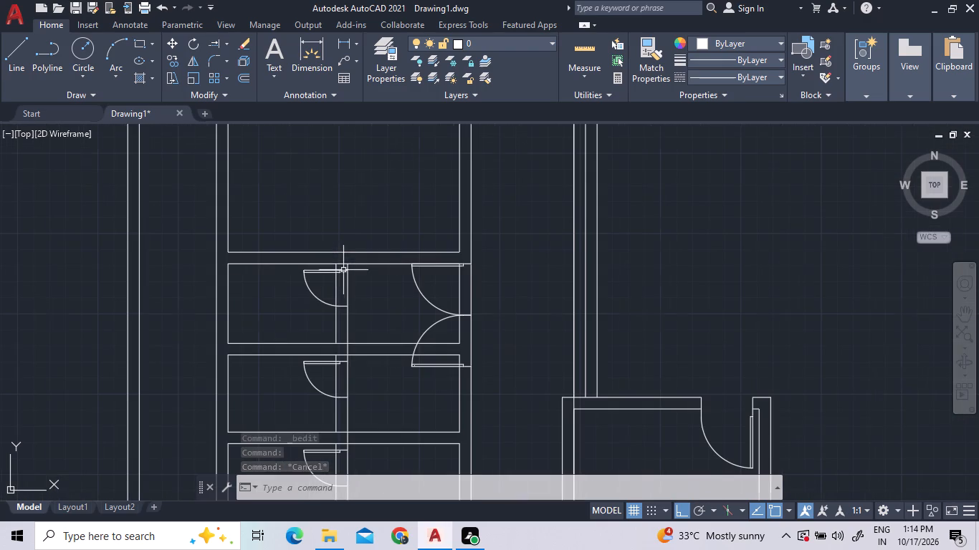
{"action": "left_click", "coordinate": [578, 49]}
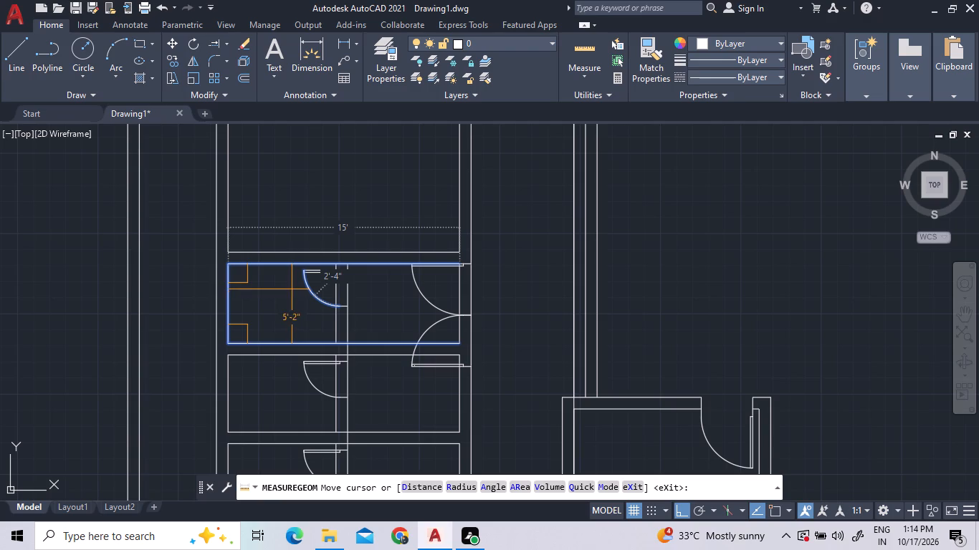
{"action": "scroll", "coordinate": [313, 277], "scroll_direction": "down", "scroll_amount": 3}
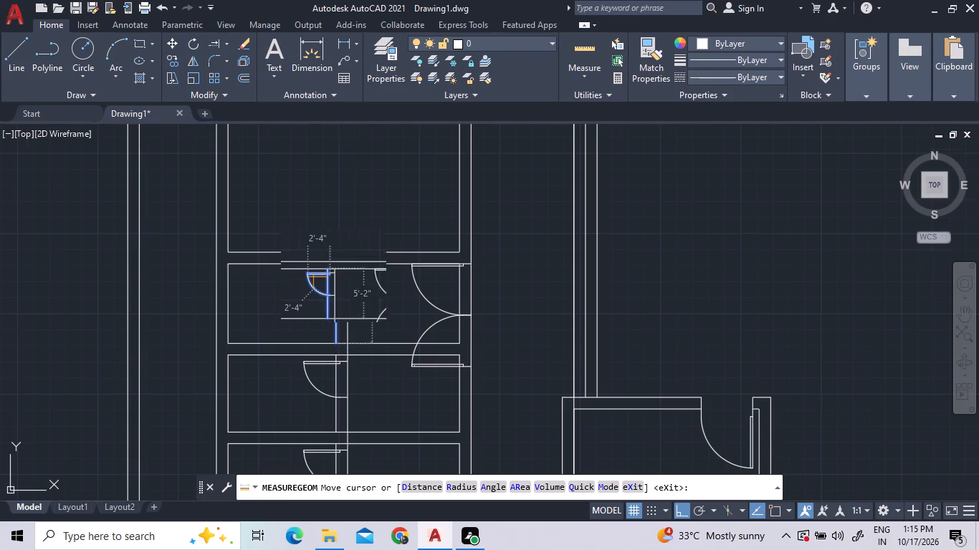
{"action": "scroll", "coordinate": [415, 278], "scroll_direction": "down", "scroll_amount": 3}
{"action": "scroll", "coordinate": [573, 305], "scroll_direction": "up", "scroll_amount": 3}
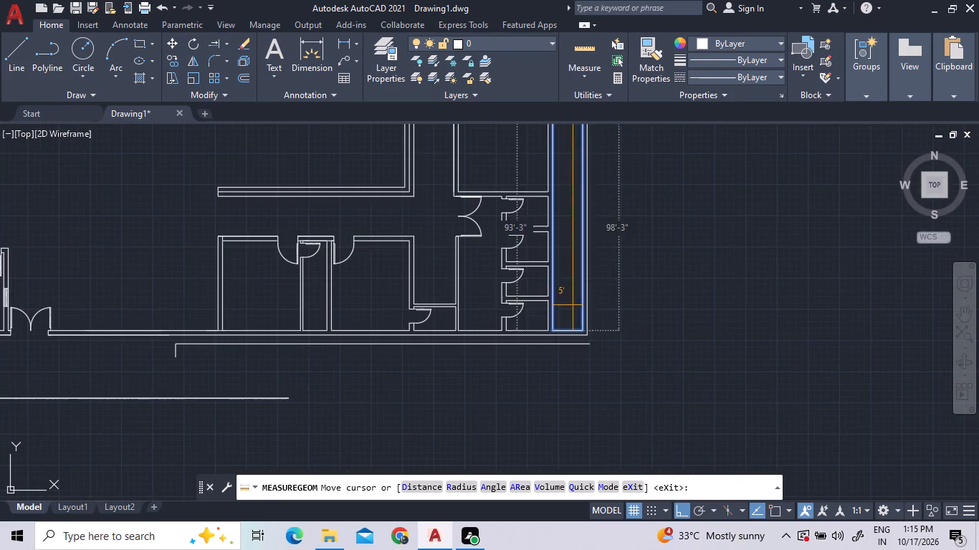
{"action": "scroll", "coordinate": [543, 299], "scroll_direction": "up", "scroll_amount": 2}
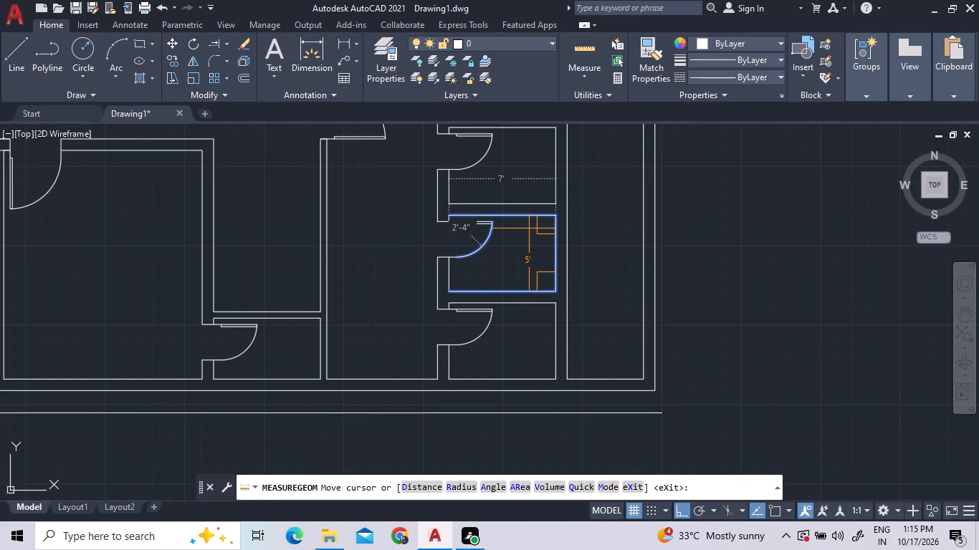
{"action": "scroll", "coordinate": [530, 232], "scroll_direction": "down", "scroll_amount": 2}
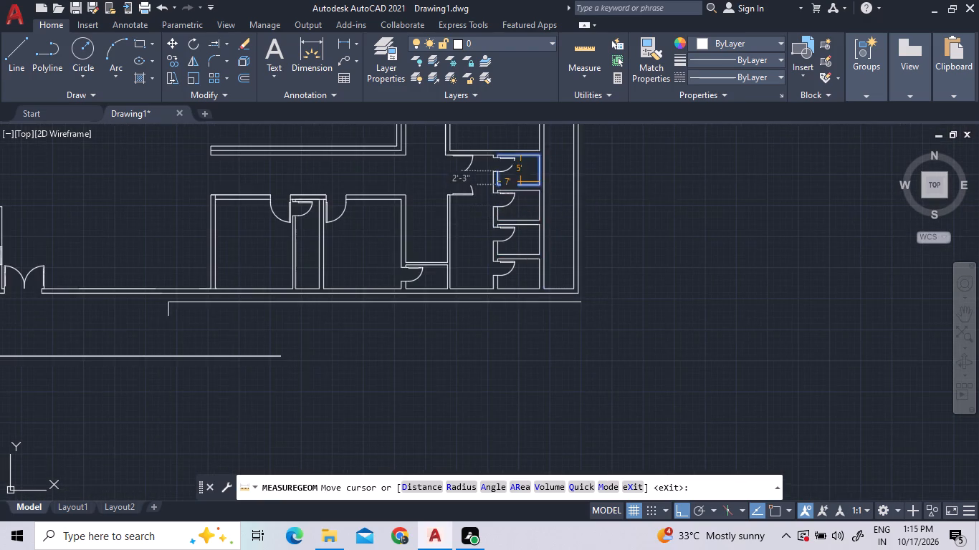
{"action": "scroll", "coordinate": [520, 182], "scroll_direction": "up", "scroll_amount": 2}
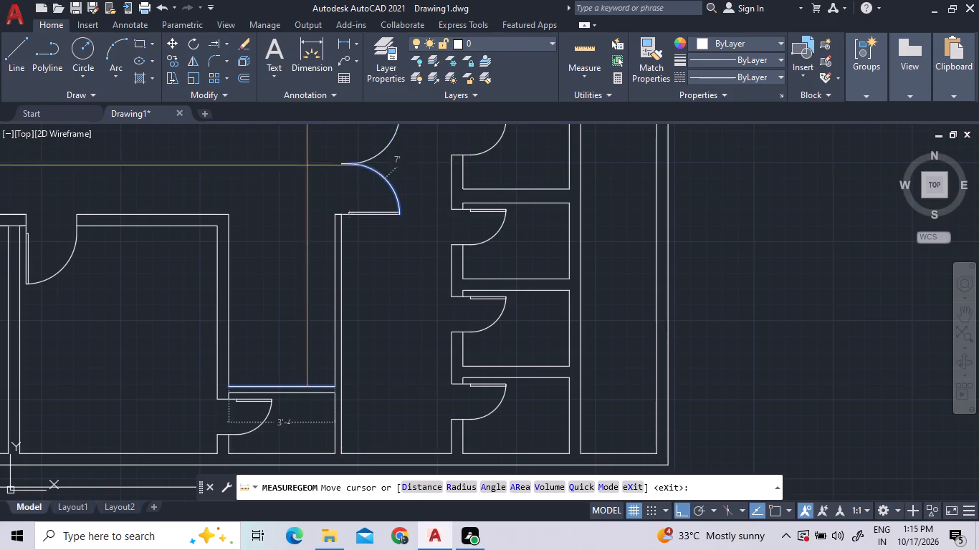
{"action": "scroll", "coordinate": [302, 171], "scroll_direction": "down", "scroll_amount": 2}
{"action": "scroll", "coordinate": [161, 254], "scroll_direction": "down", "scroll_amount": 3}
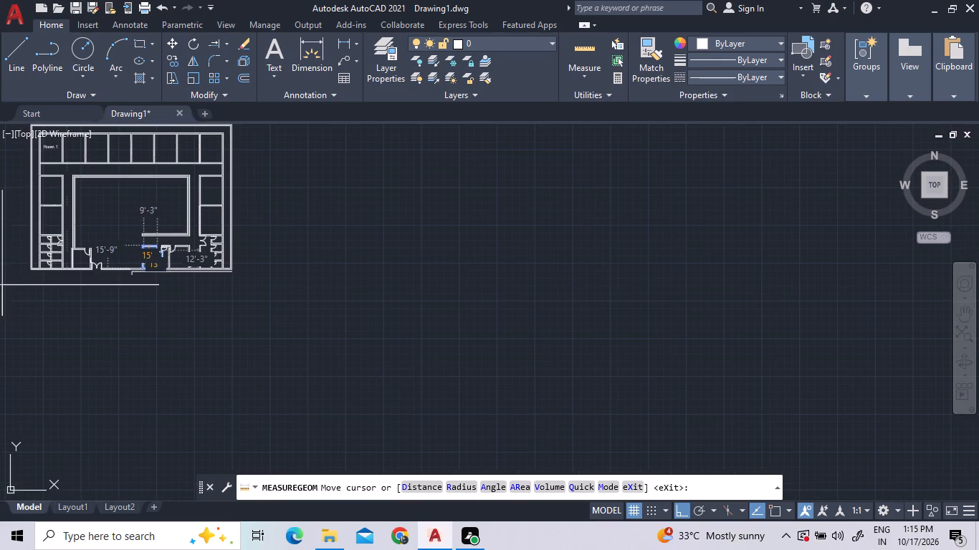
{"action": "scroll", "coordinate": [0, 251], "scroll_direction": "up", "scroll_amount": 2}
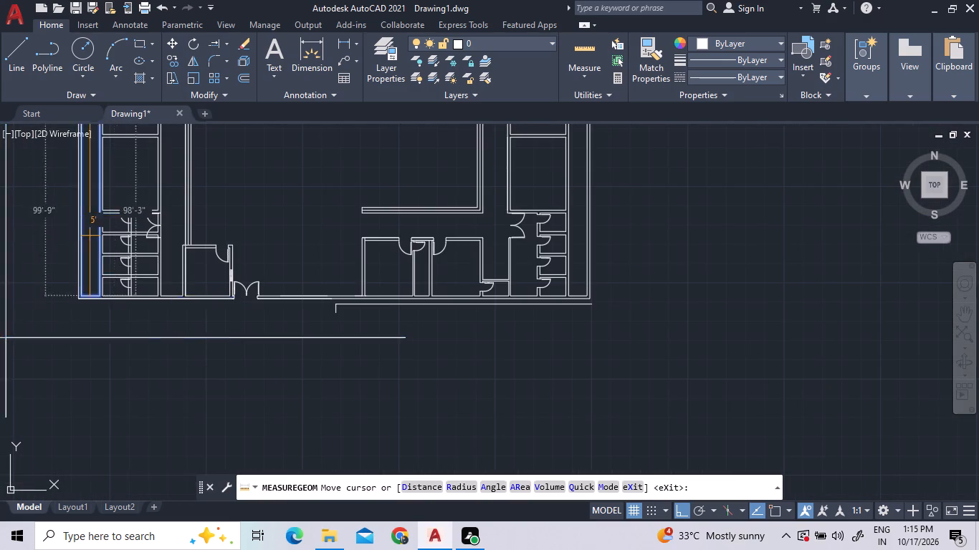
{"action": "scroll", "coordinate": [108, 223], "scroll_direction": "up", "scroll_amount": 4}
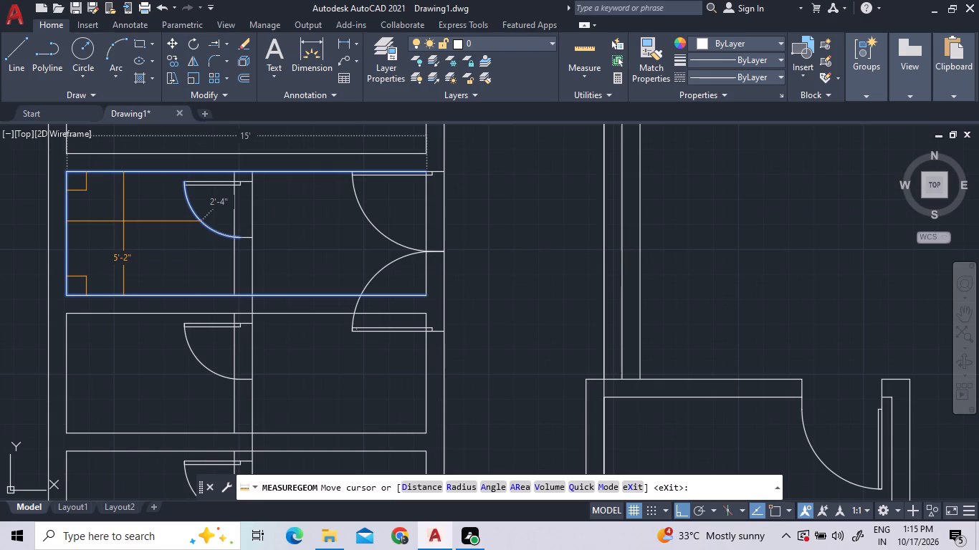
{"action": "right_click", "coordinate": [123, 221]}
{"action": "triple_click", "coordinate": [130, 233]}
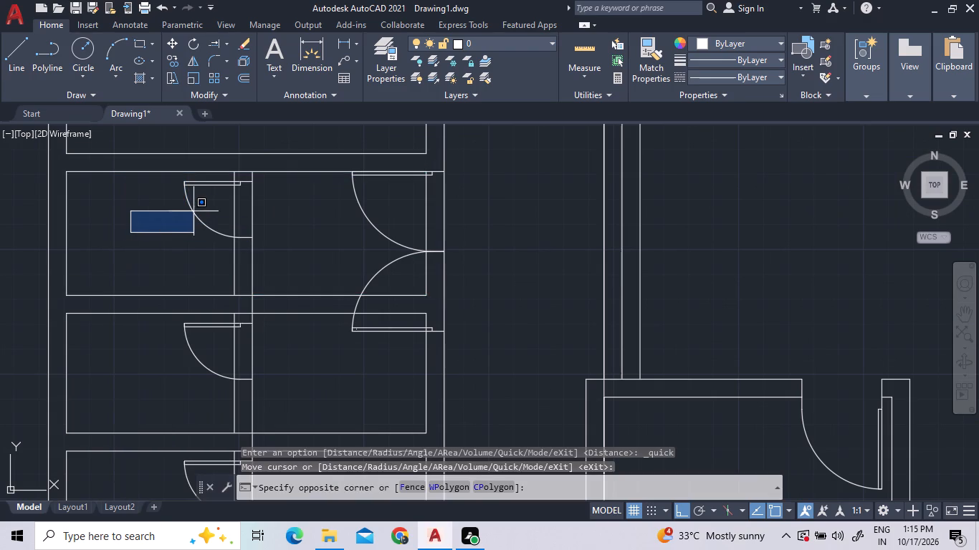
{"action": "triple_click", "coordinate": [158, 211]}
{"action": "double_click", "coordinate": [168, 201]}
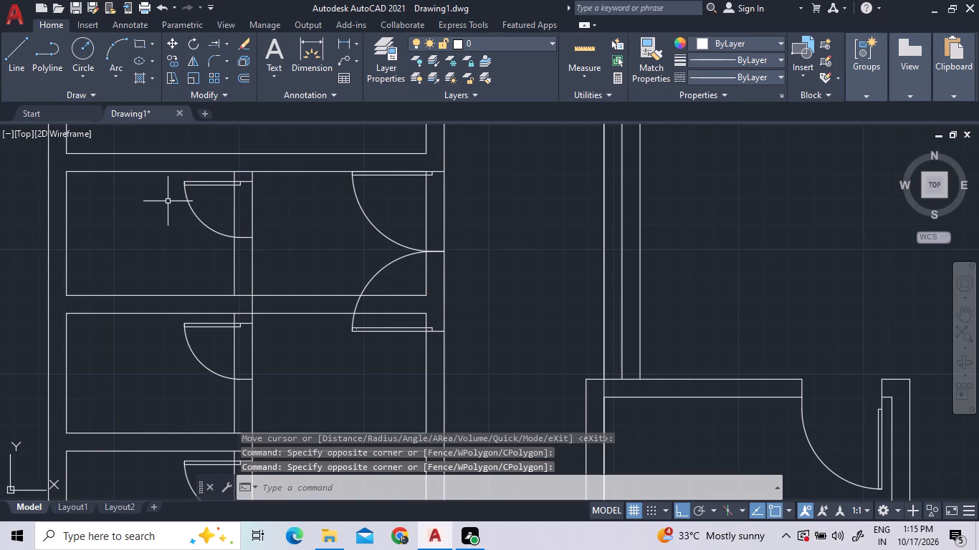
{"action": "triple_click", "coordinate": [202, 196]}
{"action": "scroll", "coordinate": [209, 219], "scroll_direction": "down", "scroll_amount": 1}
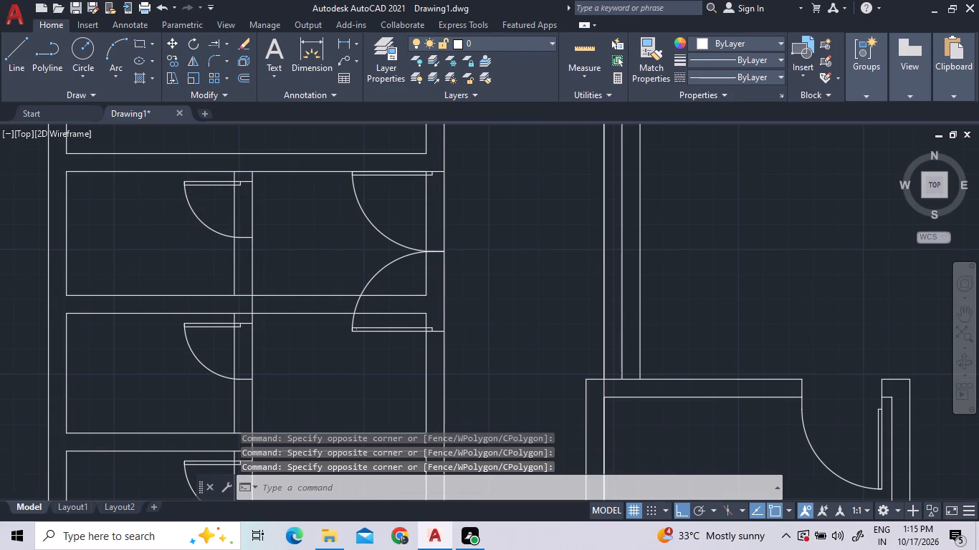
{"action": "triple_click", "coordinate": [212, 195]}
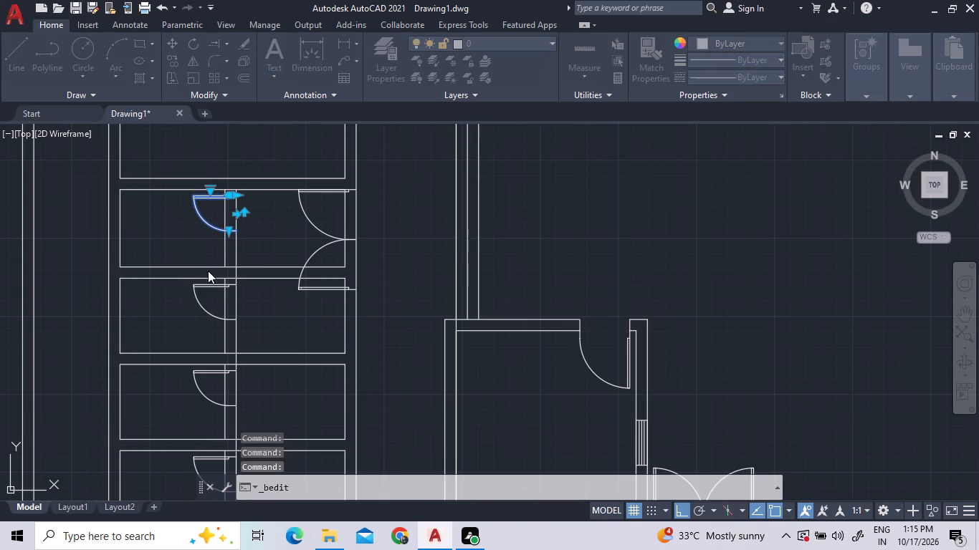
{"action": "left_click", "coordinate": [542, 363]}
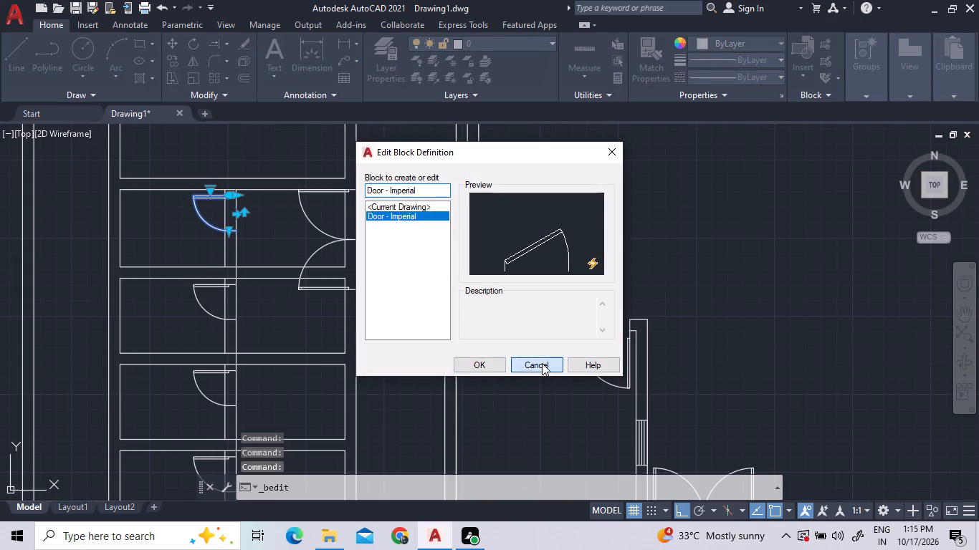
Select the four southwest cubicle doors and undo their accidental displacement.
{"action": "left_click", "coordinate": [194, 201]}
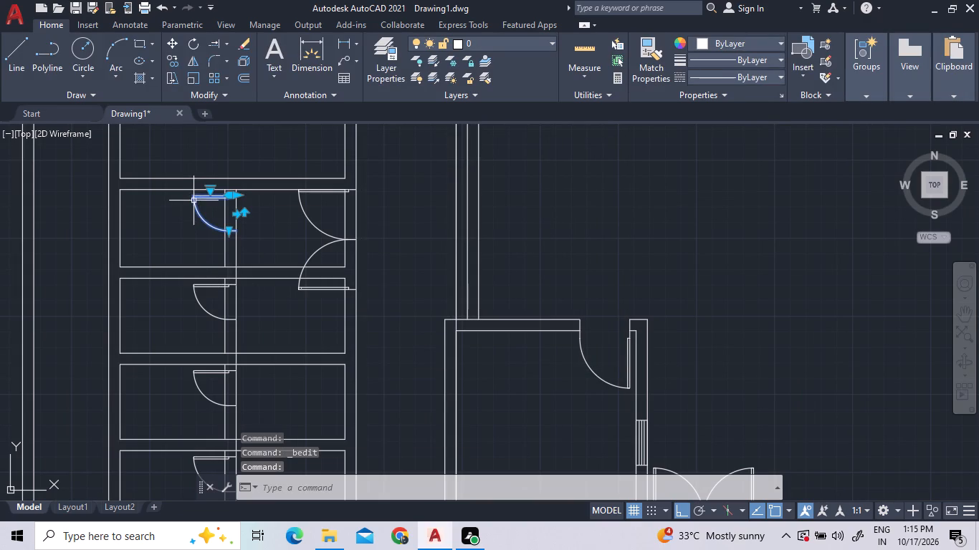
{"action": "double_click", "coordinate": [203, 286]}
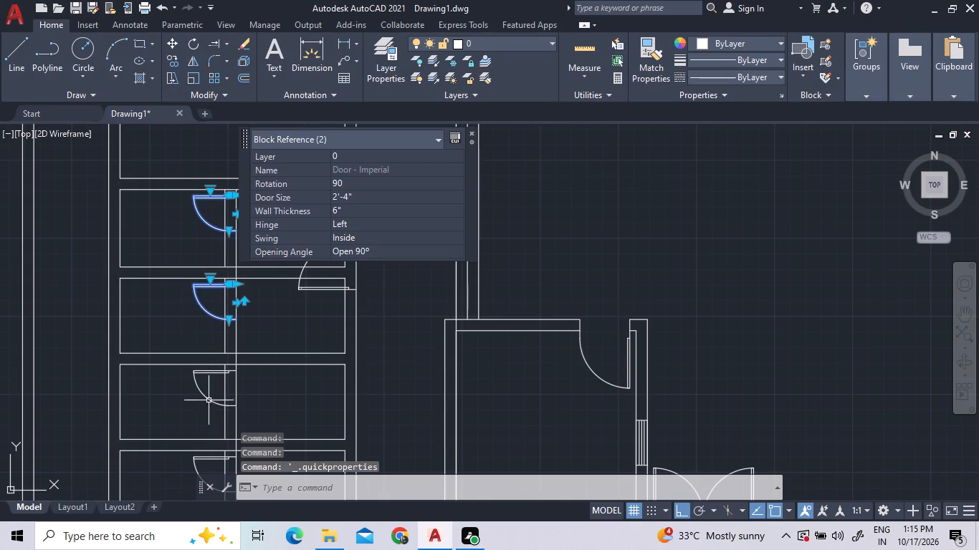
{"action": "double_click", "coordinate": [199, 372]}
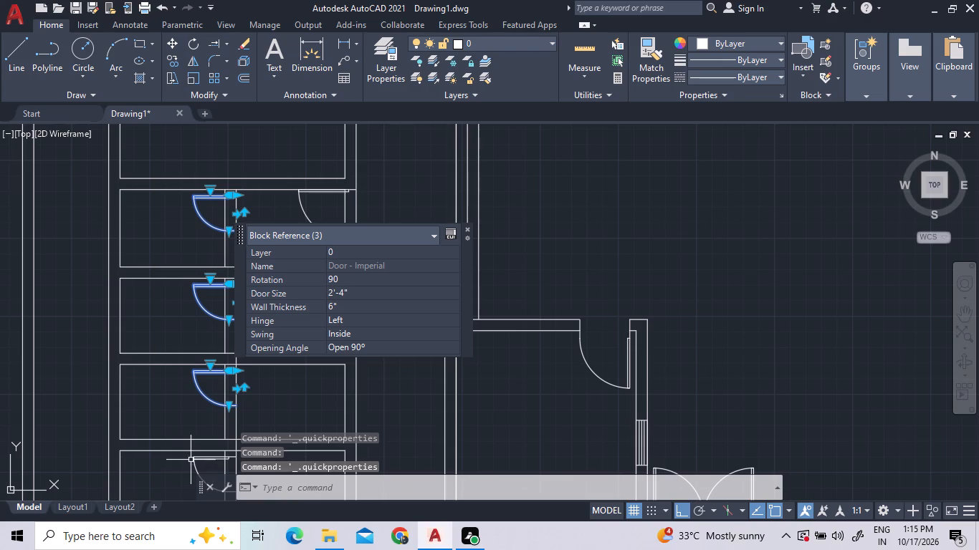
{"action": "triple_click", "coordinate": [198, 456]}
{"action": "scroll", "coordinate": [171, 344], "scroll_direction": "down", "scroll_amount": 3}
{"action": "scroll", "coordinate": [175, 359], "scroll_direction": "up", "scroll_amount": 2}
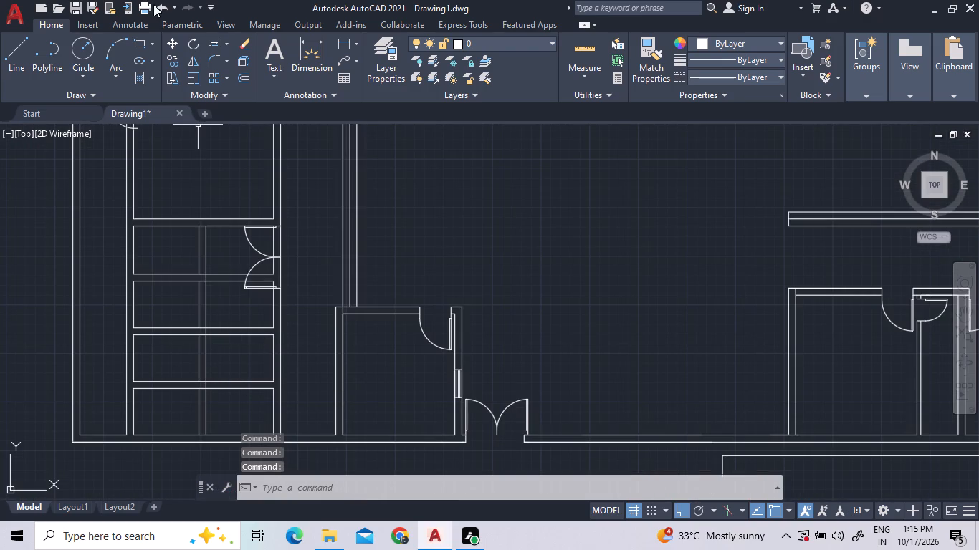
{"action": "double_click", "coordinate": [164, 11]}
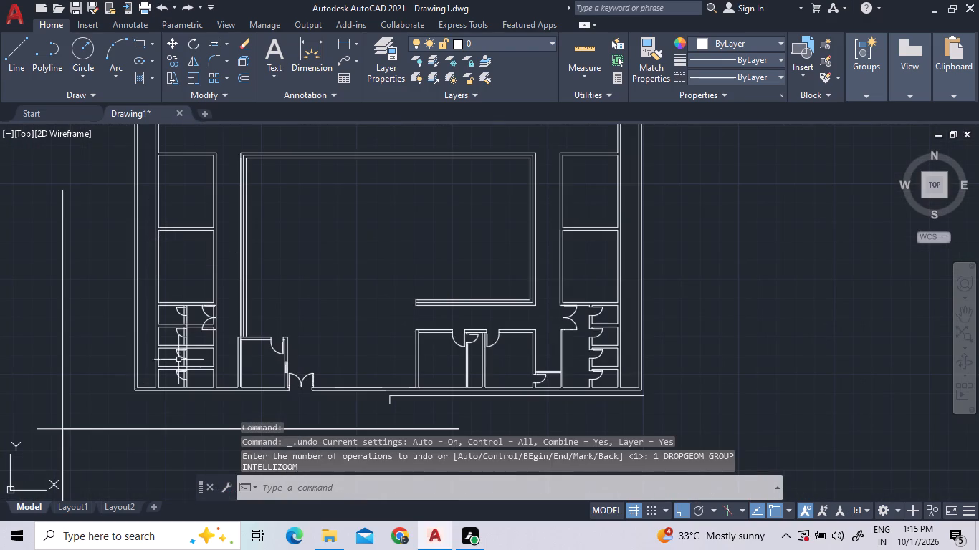
Move the four southwest cubicle doors west together, from the front partition's east face to its west face.
{"action": "scroll", "coordinate": [175, 344], "scroll_direction": "up", "scroll_amount": 2}
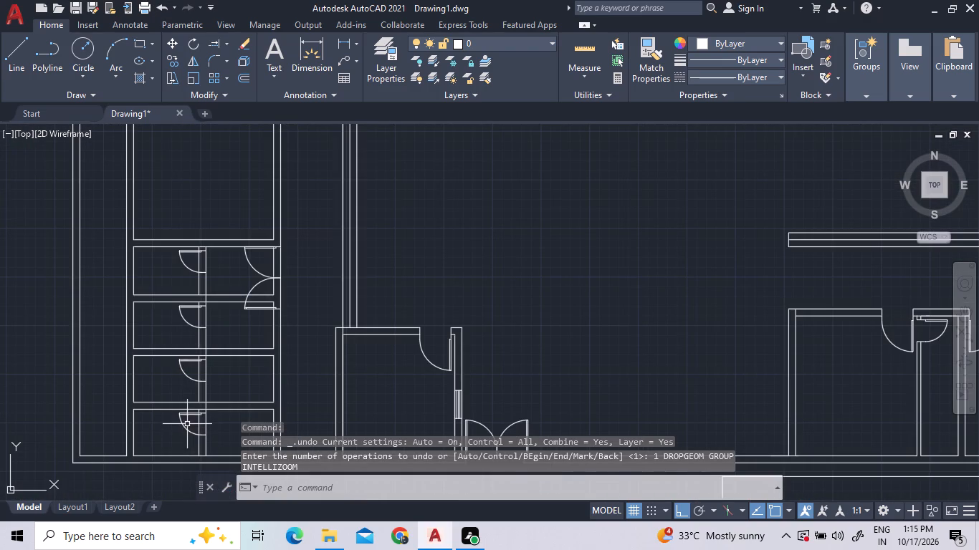
{"action": "double_click", "coordinate": [187, 424]}
{"action": "left_click", "coordinate": [171, 420]}
{"action": "left_click", "coordinate": [188, 372]}
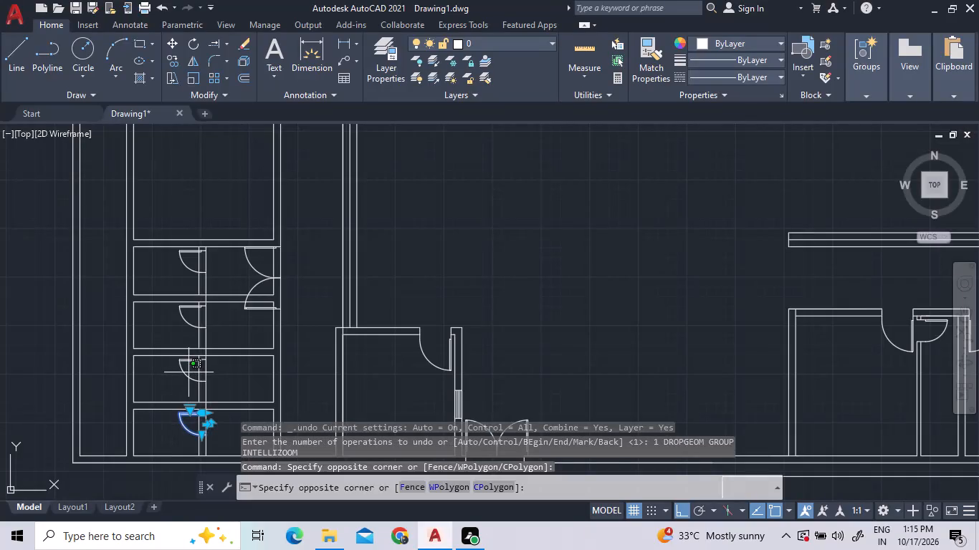
{"action": "double_click", "coordinate": [172, 367]}
{"action": "left_click", "coordinate": [185, 314]}
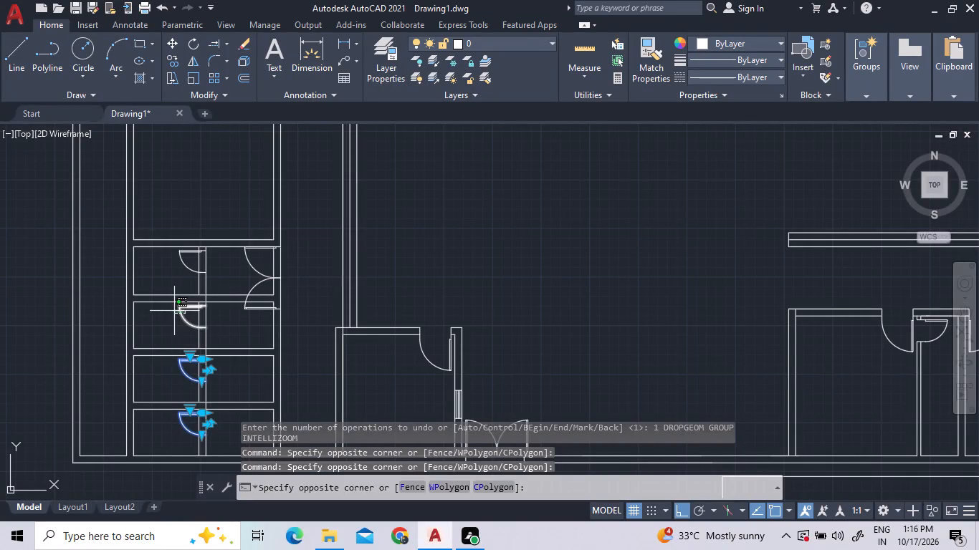
{"action": "double_click", "coordinate": [173, 311]}
{"action": "double_click", "coordinate": [188, 259]}
{"action": "double_click", "coordinate": [164, 253]}
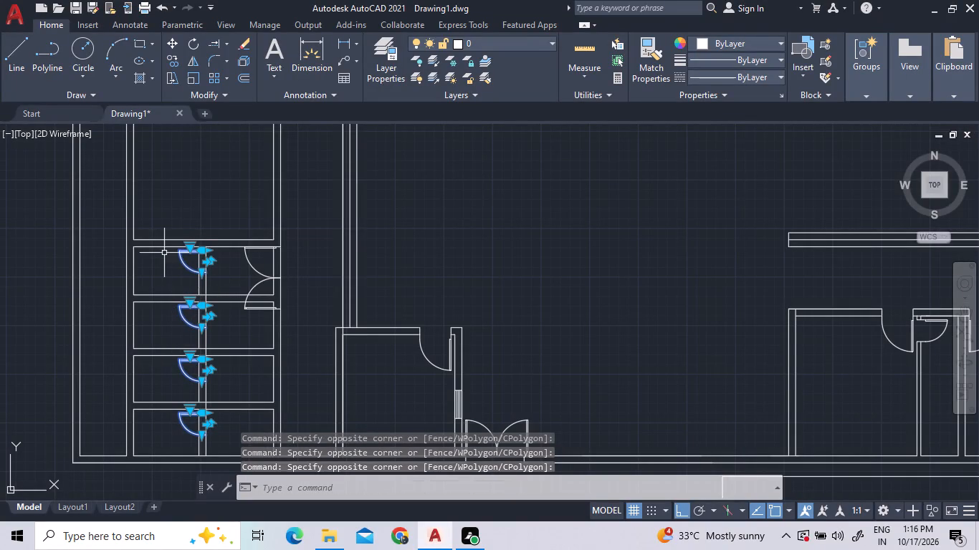
{"action": "right_click", "coordinate": [208, 193]}
{"action": "left_click", "coordinate": [238, 299]}
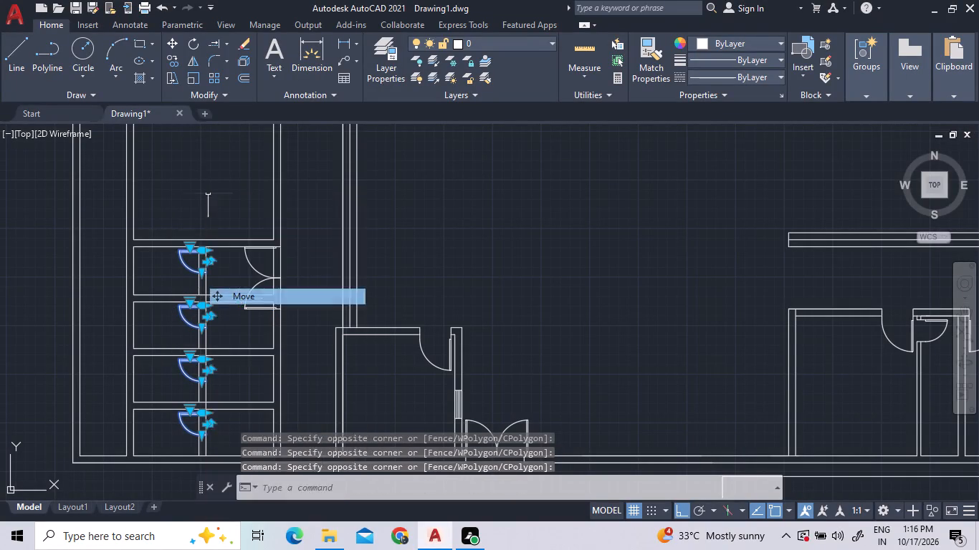
{"action": "scroll", "coordinate": [200, 237], "scroll_direction": "up", "scroll_amount": 4}
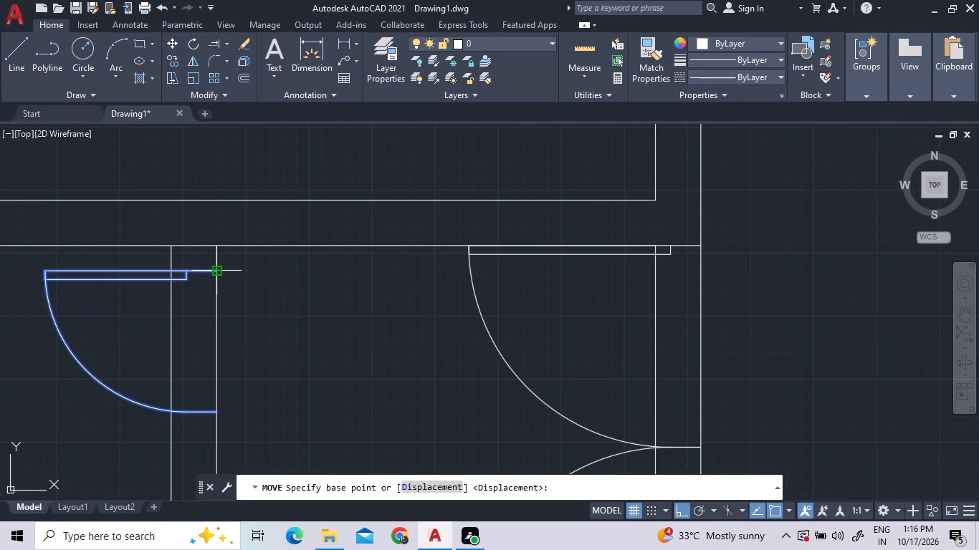
{"action": "scroll", "coordinate": [215, 269], "scroll_direction": "up", "scroll_amount": 2}
{"action": "double_click", "coordinate": [216, 267]}
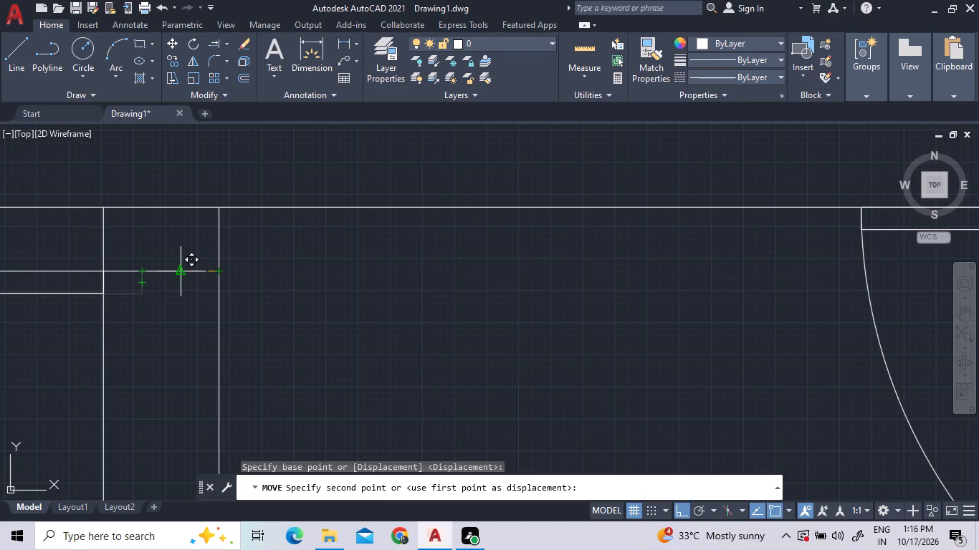
{"action": "double_click", "coordinate": [102, 271]}
Measure the northernmost southwest cubicle, its door and its front partition with Quick measure.
{"action": "scroll", "coordinate": [146, 252], "scroll_direction": "down", "scroll_amount": 2}
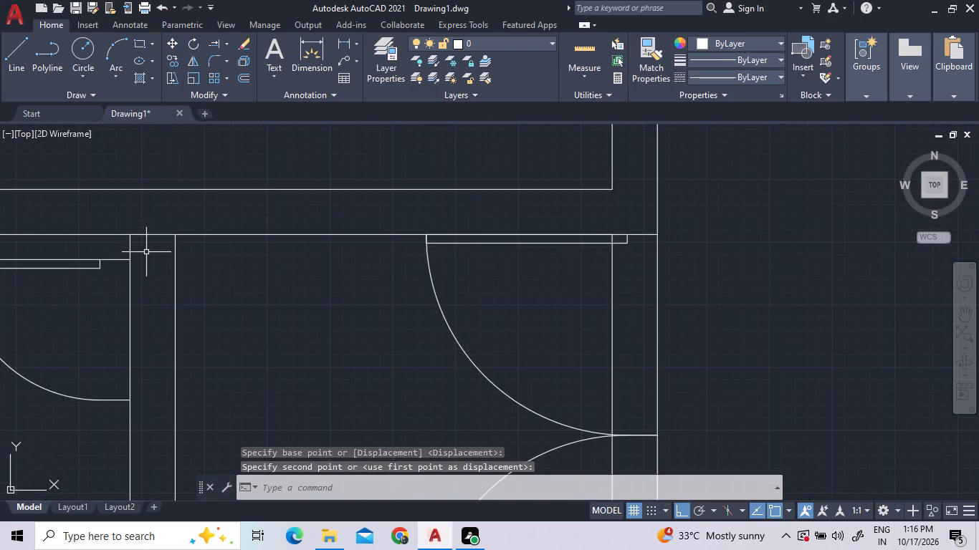
{"action": "scroll", "coordinate": [146, 252], "scroll_direction": "down", "scroll_amount": 2}
{"action": "scroll", "coordinate": [150, 357], "scroll_direction": "down", "scroll_amount": 2}
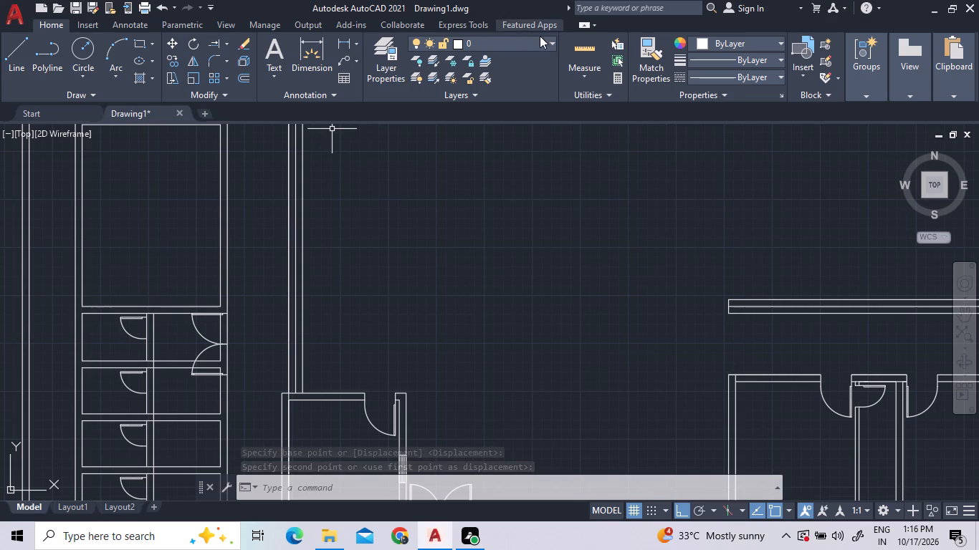
{"action": "left_click", "coordinate": [577, 45]}
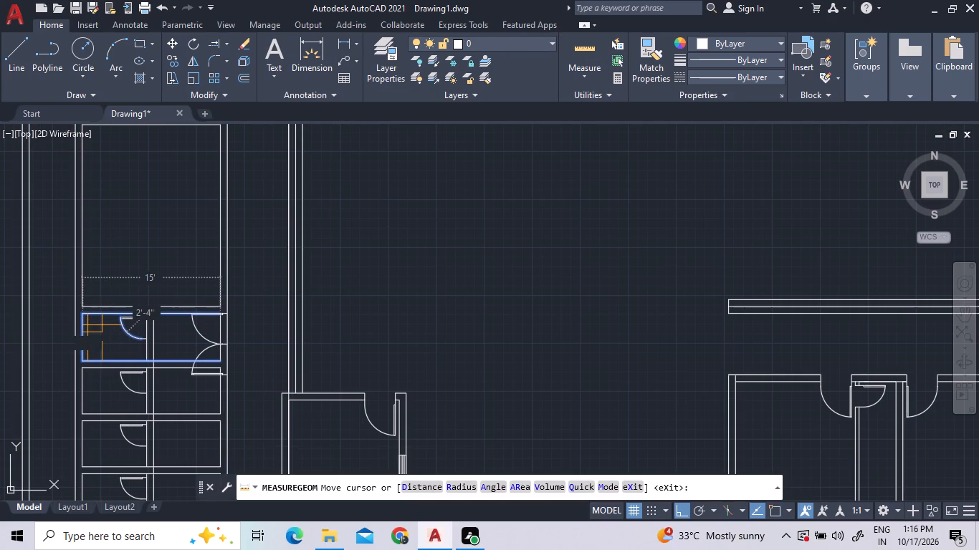
{"action": "scroll", "coordinate": [88, 332], "scroll_direction": "up", "scroll_amount": 3}
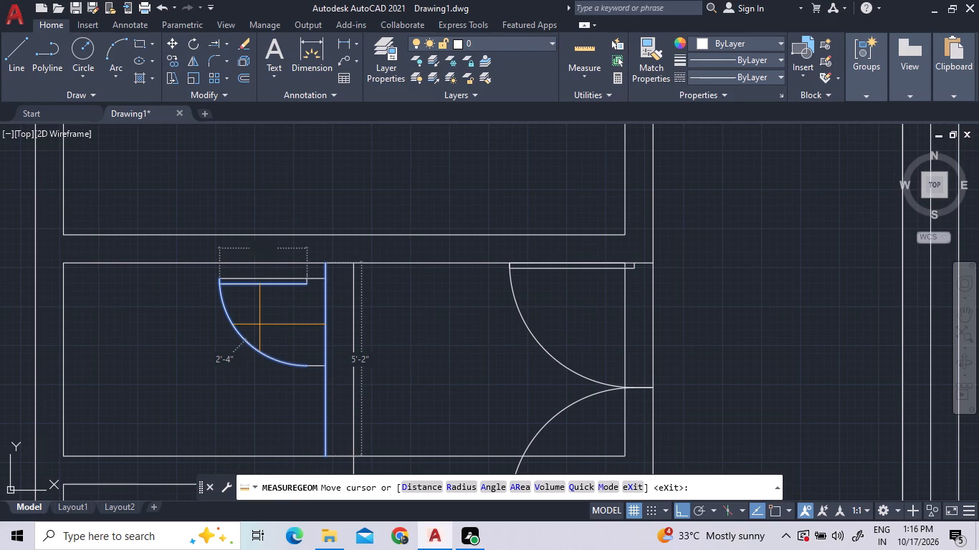
{"action": "scroll", "coordinate": [234, 261], "scroll_direction": "down", "scroll_amount": 3}
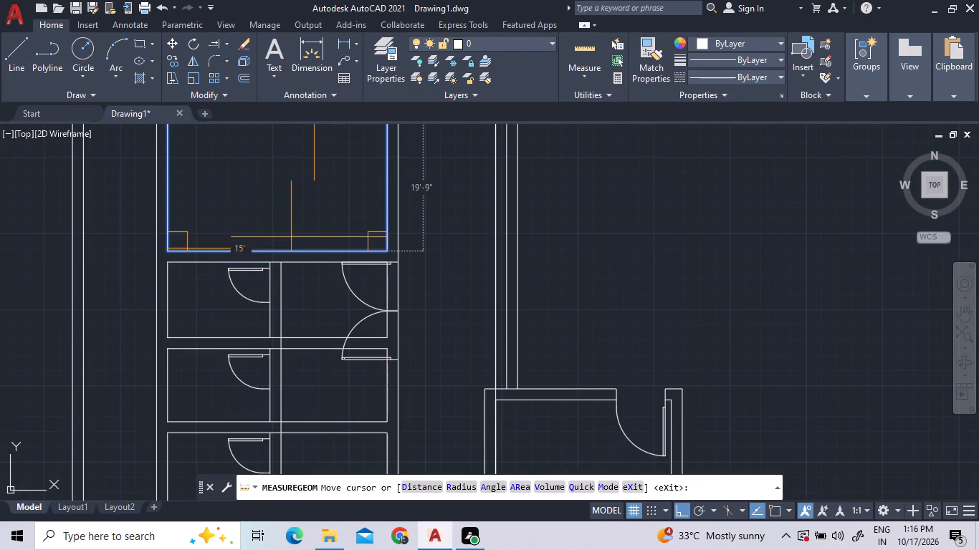
{"action": "key", "text": "Escape"}
Draw short lines across the front partition at both door jambs of the southernmost southwest cubicle.
{"action": "scroll", "coordinate": [282, 273], "scroll_direction": "down", "scroll_amount": 1}
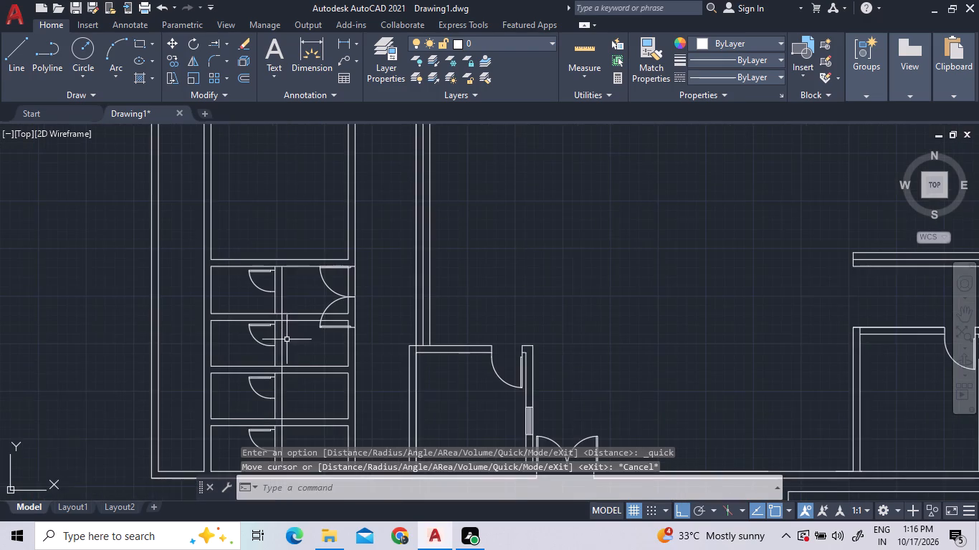
{"action": "scroll", "coordinate": [285, 362], "scroll_direction": "down", "scroll_amount": 2}
{"action": "scroll", "coordinate": [287, 406], "scroll_direction": "up", "scroll_amount": 3}
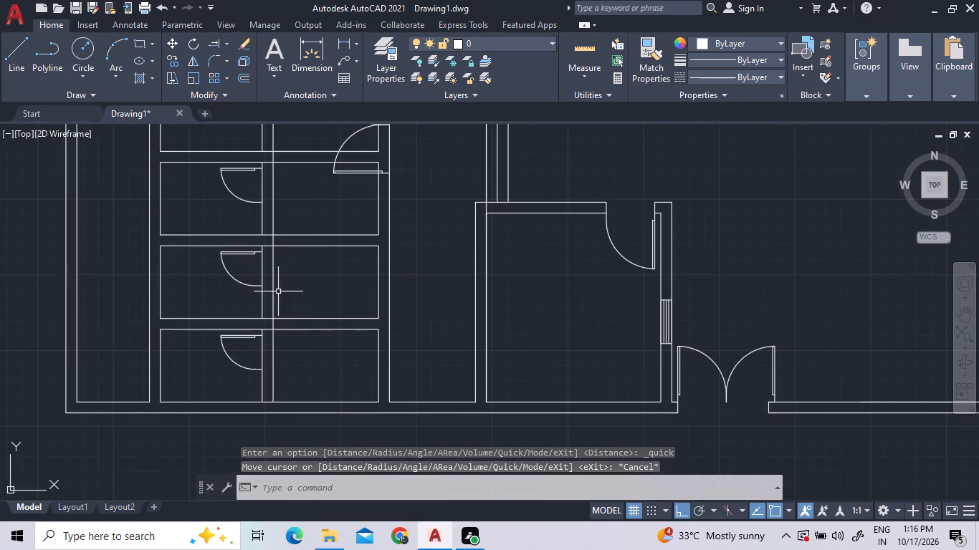
{"action": "scroll", "coordinate": [277, 291], "scroll_direction": "up", "scroll_amount": 1}
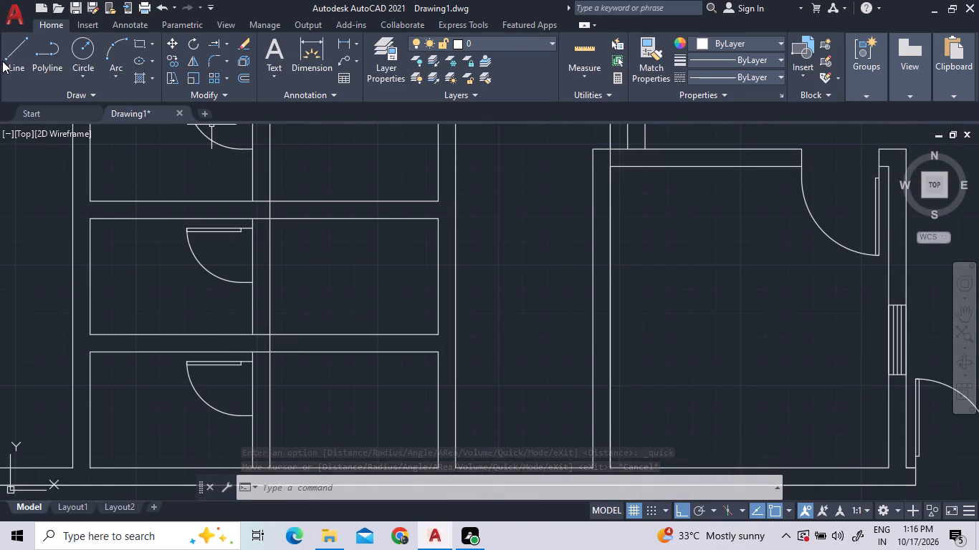
{"action": "double_click", "coordinate": [14, 62]}
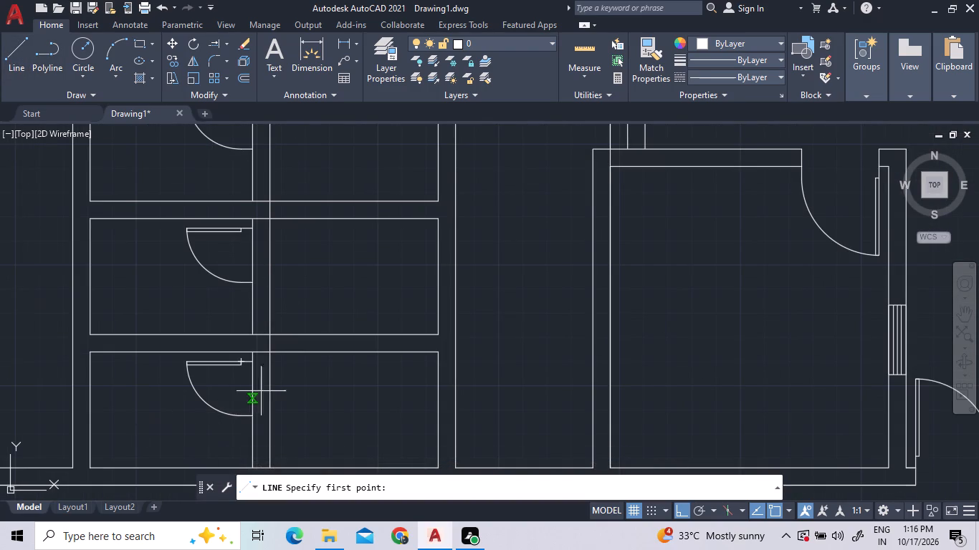
{"action": "left_click", "coordinate": [252, 420]}
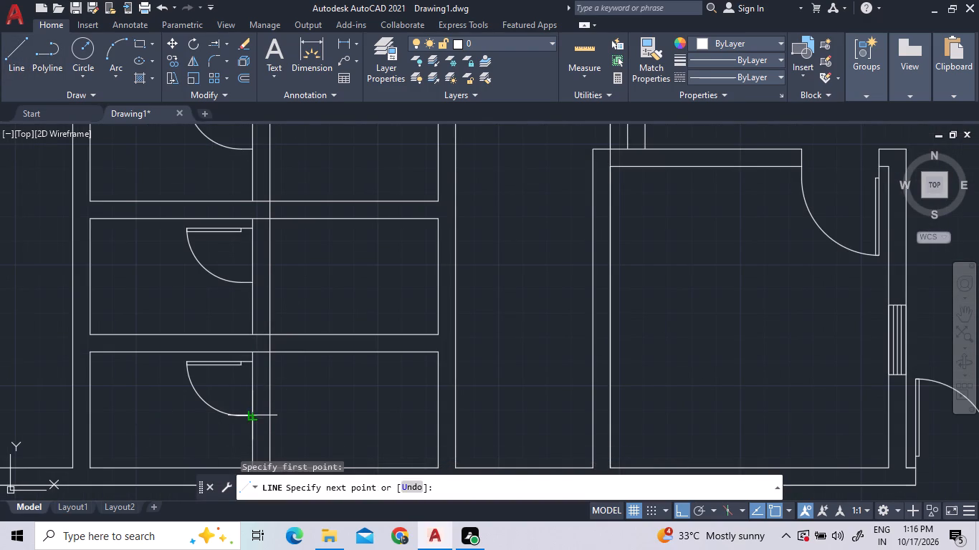
{"action": "scroll", "coordinate": [272, 420], "scroll_direction": "up", "scroll_amount": 3}
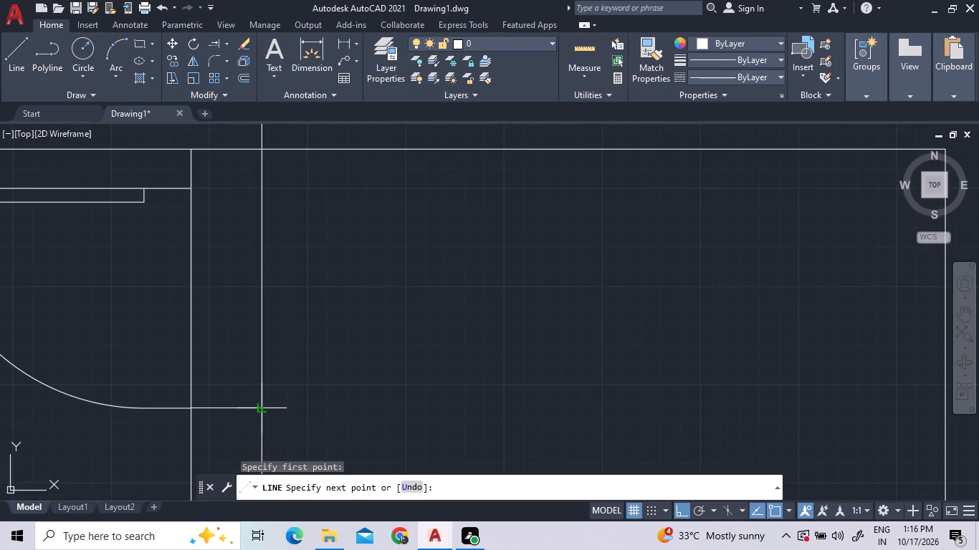
{"action": "double_click", "coordinate": [265, 408]}
{"action": "double_click", "coordinate": [8, 52]}
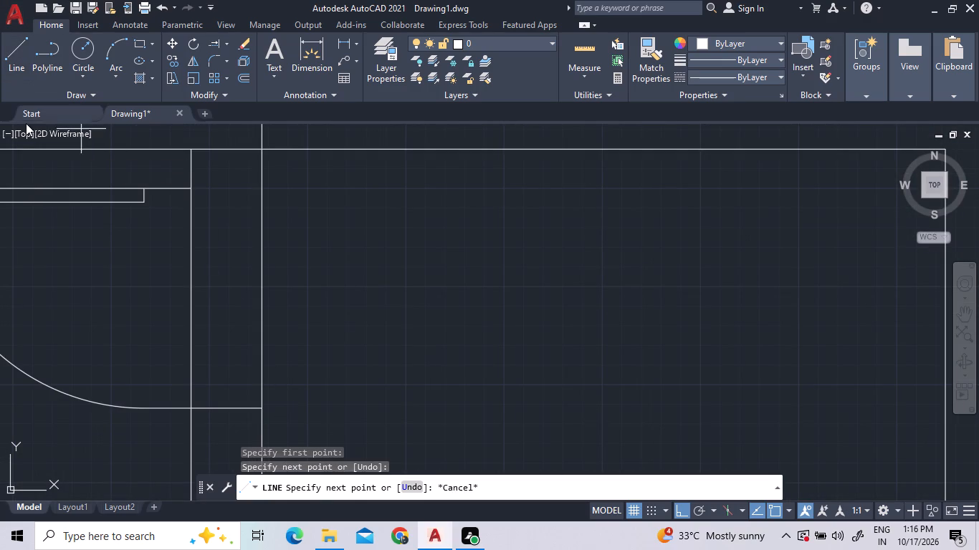
{"action": "double_click", "coordinate": [190, 190]}
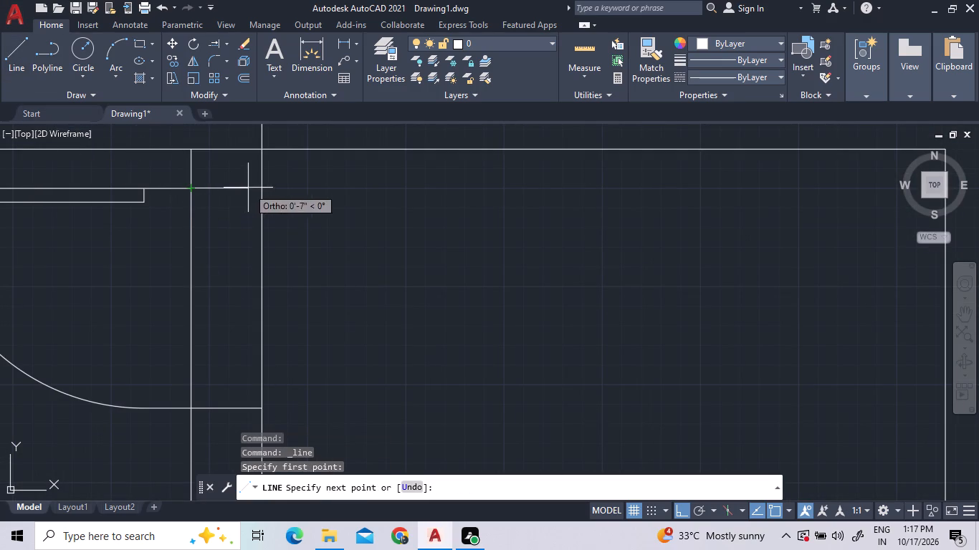
{"action": "left_click", "coordinate": [264, 189]}
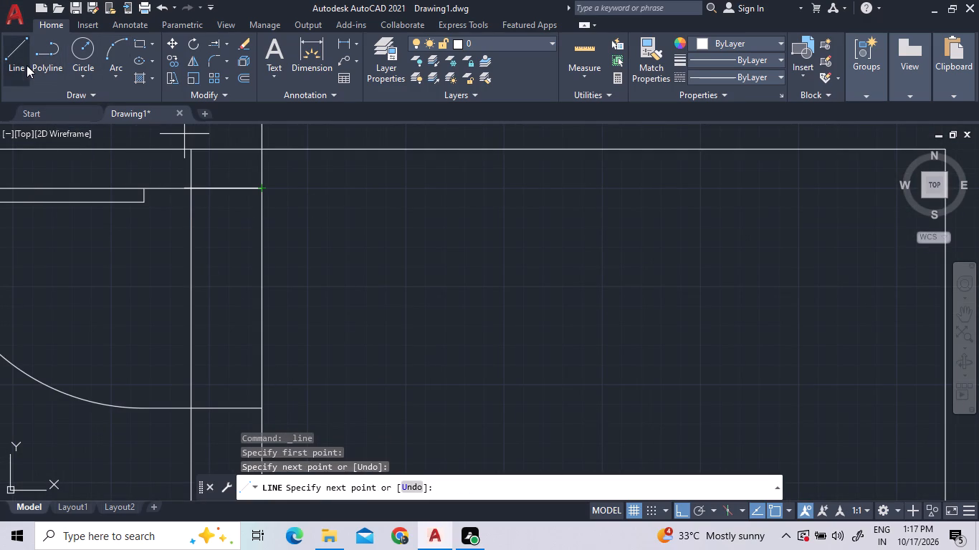
Draw short lines across the front partition at both door jambs of the second southernmost southwest cubicle.
{"action": "triple_click", "coordinate": [27, 65]}
{"action": "scroll", "coordinate": [161, 363], "scroll_direction": "down", "scroll_amount": 3}
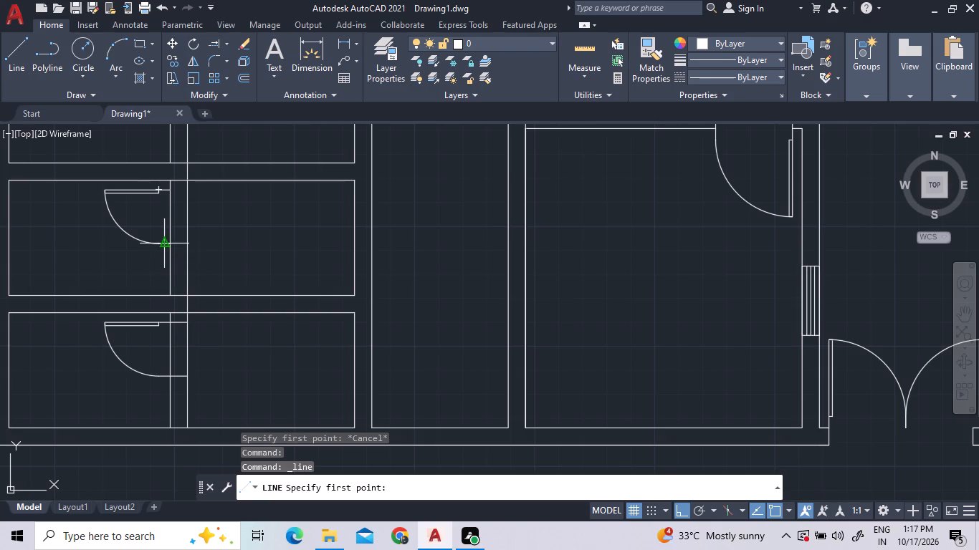
{"action": "scroll", "coordinate": [178, 300], "scroll_direction": "up", "scroll_amount": 3}
{"action": "scroll", "coordinate": [154, 377], "scroll_direction": "down", "scroll_amount": 3}
{"action": "scroll", "coordinate": [147, 286], "scroll_direction": "up", "scroll_amount": 3}
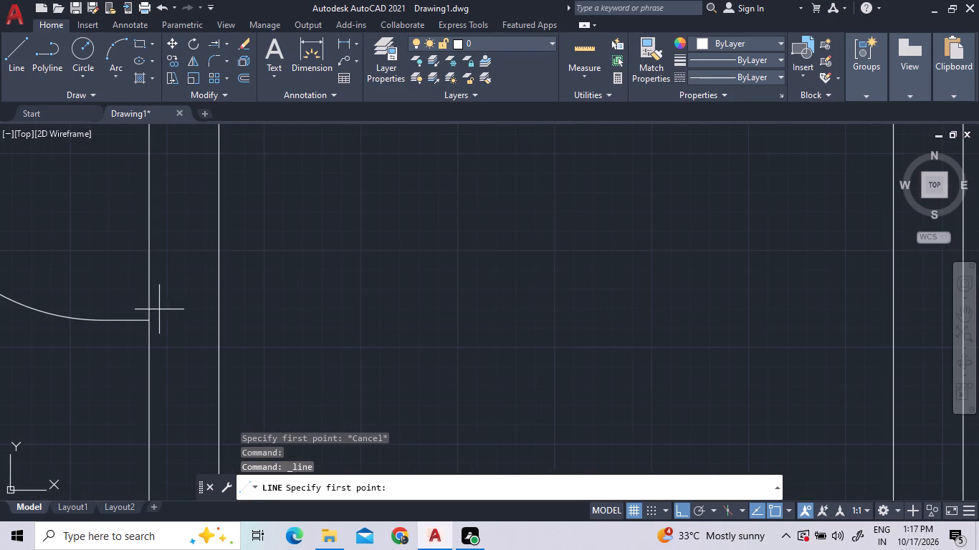
{"action": "left_click", "coordinate": [146, 321]}
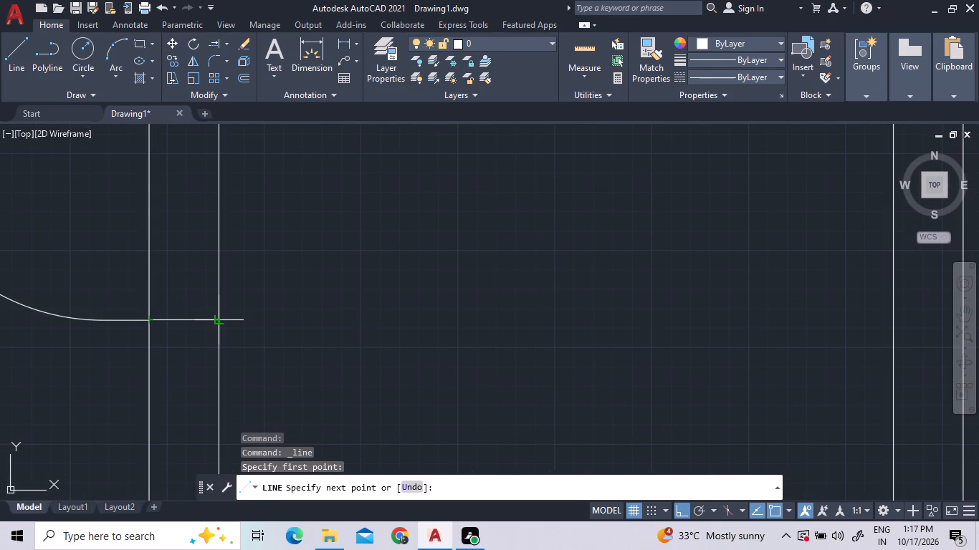
{"action": "left_click", "coordinate": [222, 320]}
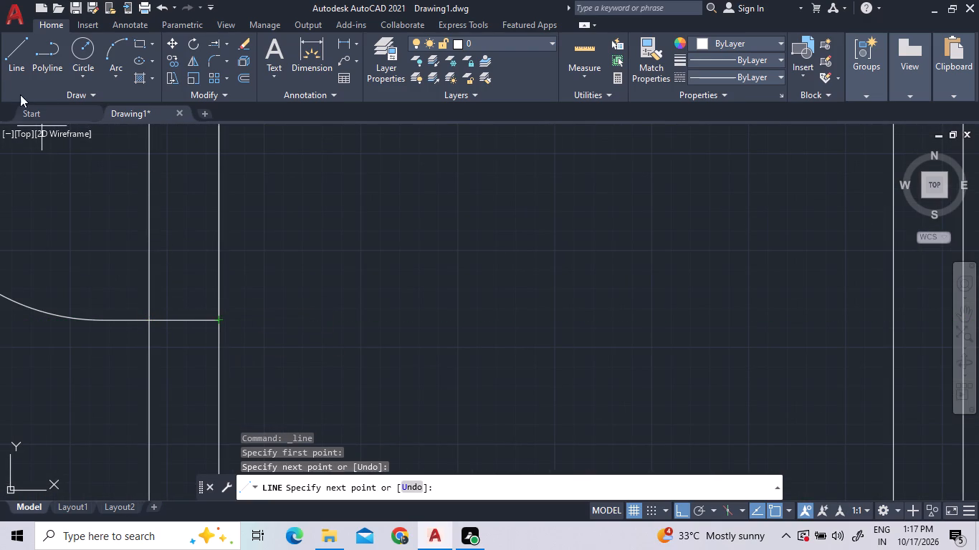
{"action": "double_click", "coordinate": [11, 57]}
{"action": "scroll", "coordinate": [191, 455], "scroll_direction": "down", "scroll_amount": 3}
{"action": "scroll", "coordinate": [163, 312], "scroll_direction": "up", "scroll_amount": 1}
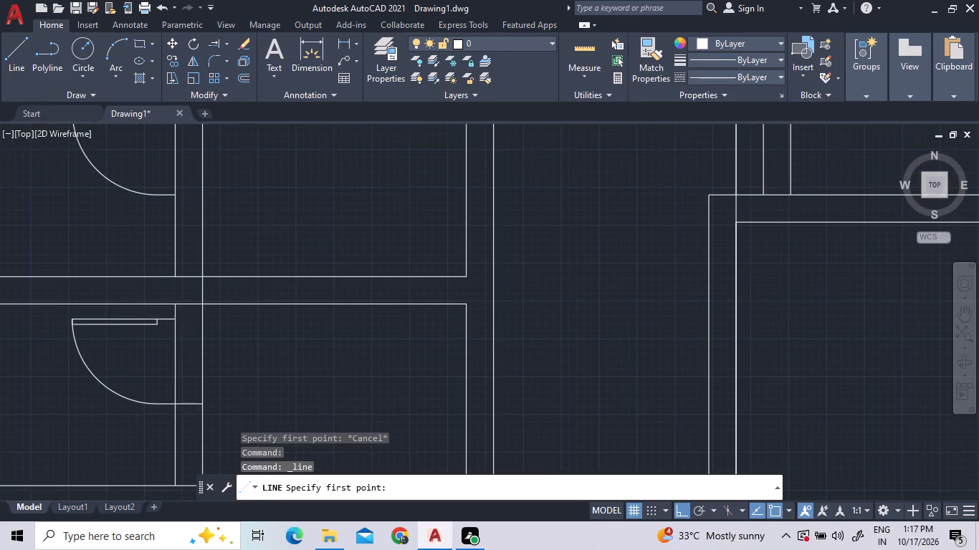
{"action": "scroll", "coordinate": [163, 312], "scroll_direction": "up", "scroll_amount": 1}
{"action": "double_click", "coordinate": [191, 327]}
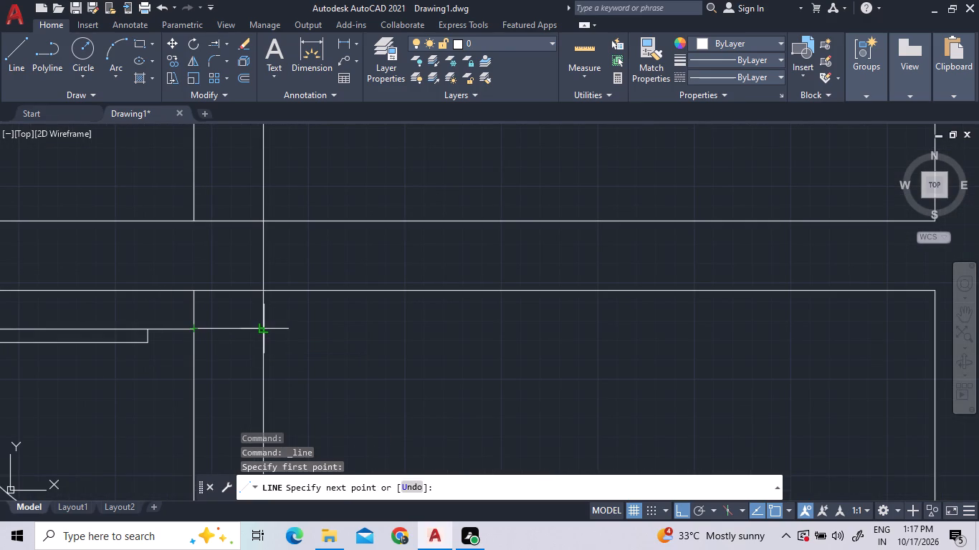
{"action": "left_click", "coordinate": [260, 329]}
Draw short lines across the front partition at both door jambs of the second northernmost southwest cubicle.
{"action": "triple_click", "coordinate": [6, 71]}
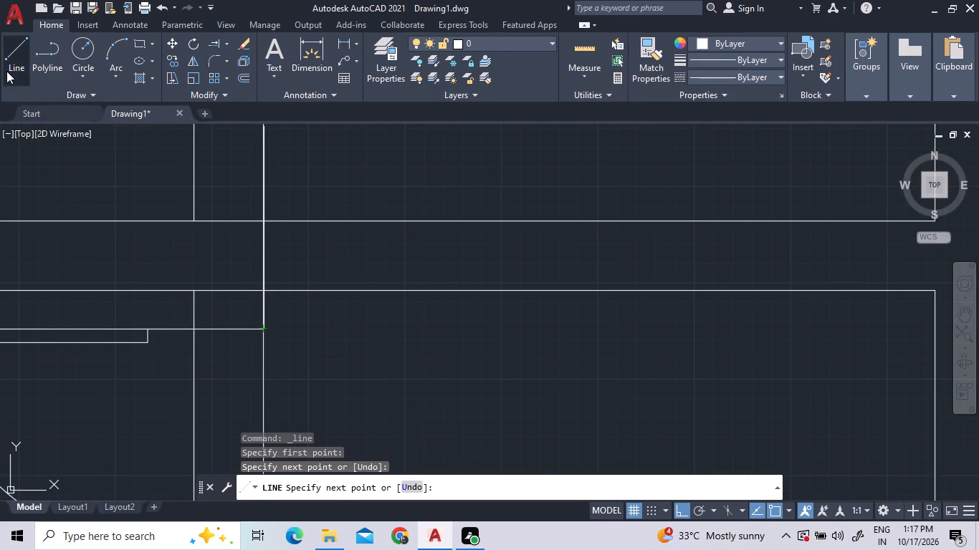
{"action": "scroll", "coordinate": [218, 327], "scroll_direction": "down", "scroll_amount": 3}
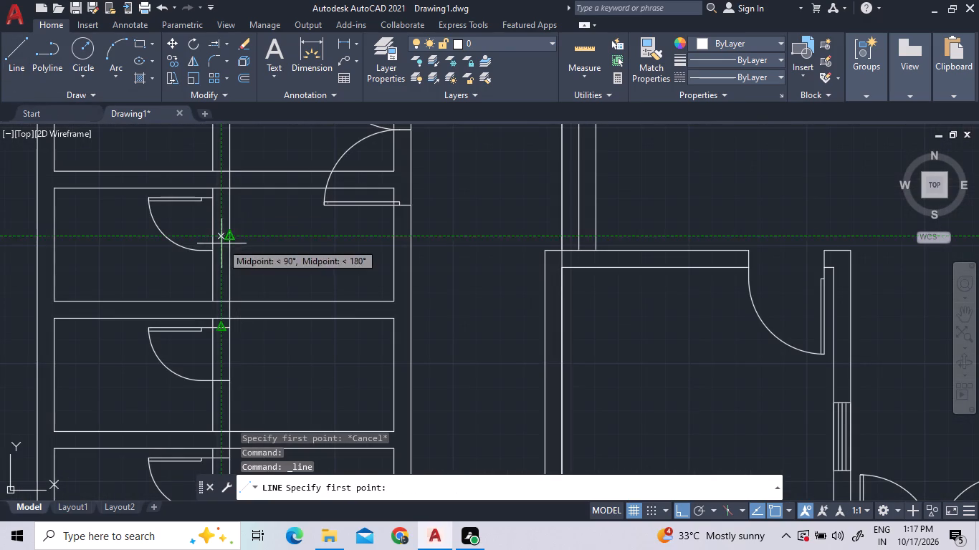
{"action": "scroll", "coordinate": [201, 294], "scroll_direction": "up", "scroll_amount": 1}
{"action": "triple_click", "coordinate": [220, 227]}
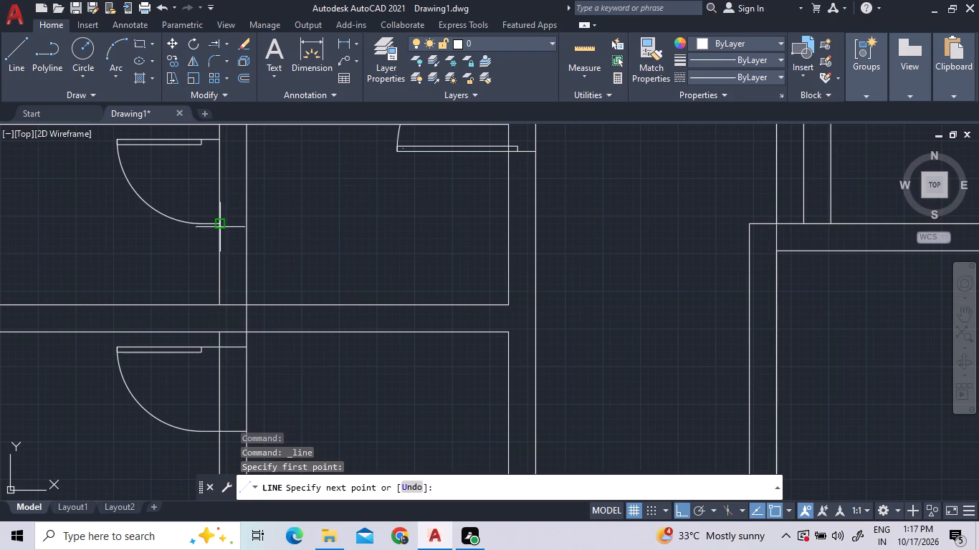
{"action": "double_click", "coordinate": [251, 221]}
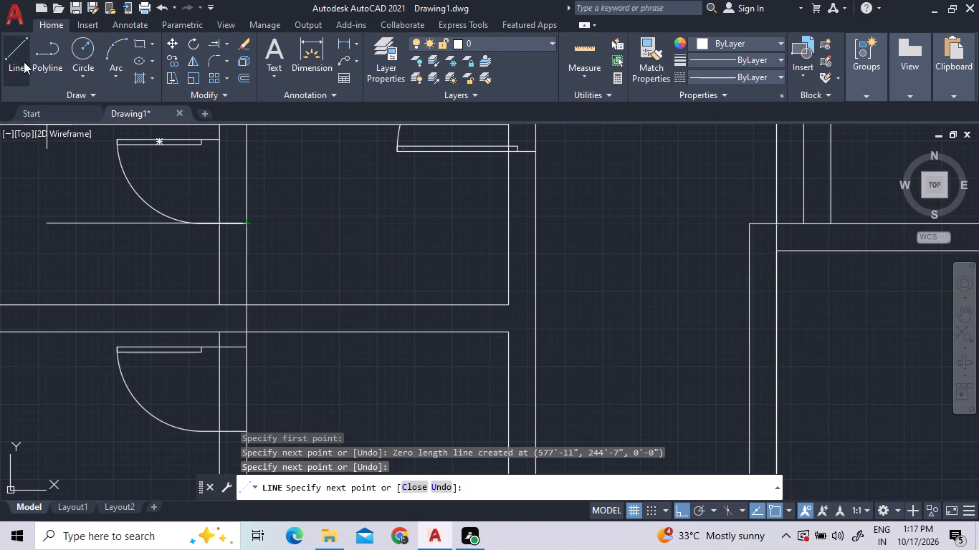
{"action": "double_click", "coordinate": [24, 62]}
{"action": "scroll", "coordinate": [141, 314], "scroll_direction": "down", "scroll_amount": 2}
{"action": "scroll", "coordinate": [147, 213], "scroll_direction": "up", "scroll_amount": 1}
{"action": "scroll", "coordinate": [185, 264], "scroll_direction": "up", "scroll_amount": 2}
{"action": "double_click", "coordinate": [185, 268]}
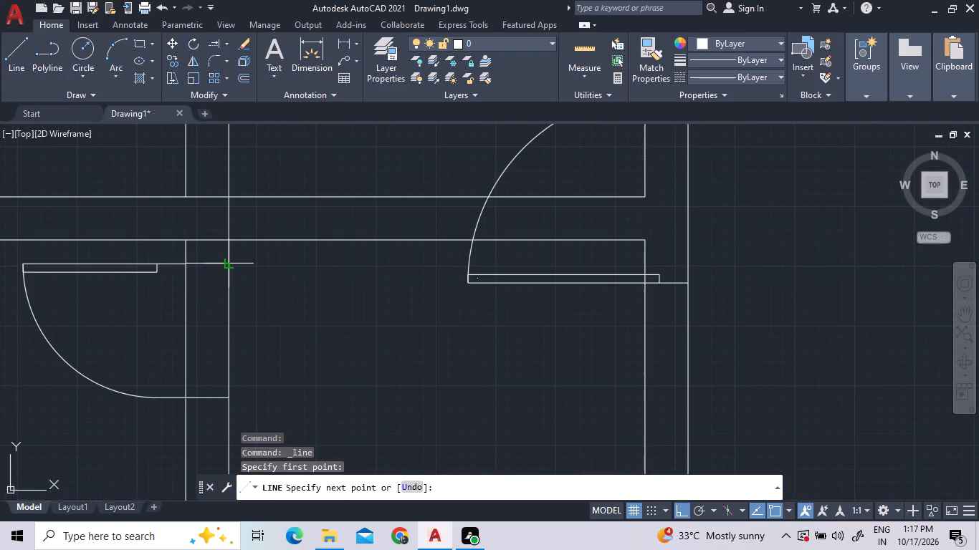
{"action": "left_click", "coordinate": [226, 264]}
Draw short lines across the front partition at both door jambs of the northernmost southwest cubicle.
{"action": "double_click", "coordinate": [19, 65]}
{"action": "scroll", "coordinate": [153, 314], "scroll_direction": "down", "scroll_amount": 2}
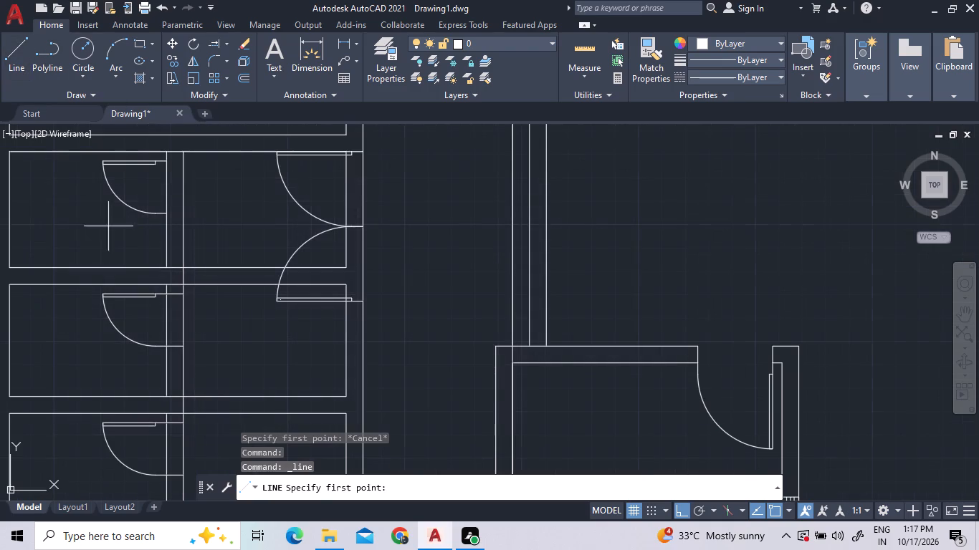
{"action": "scroll", "coordinate": [165, 204], "scroll_direction": "up", "scroll_amount": 1}
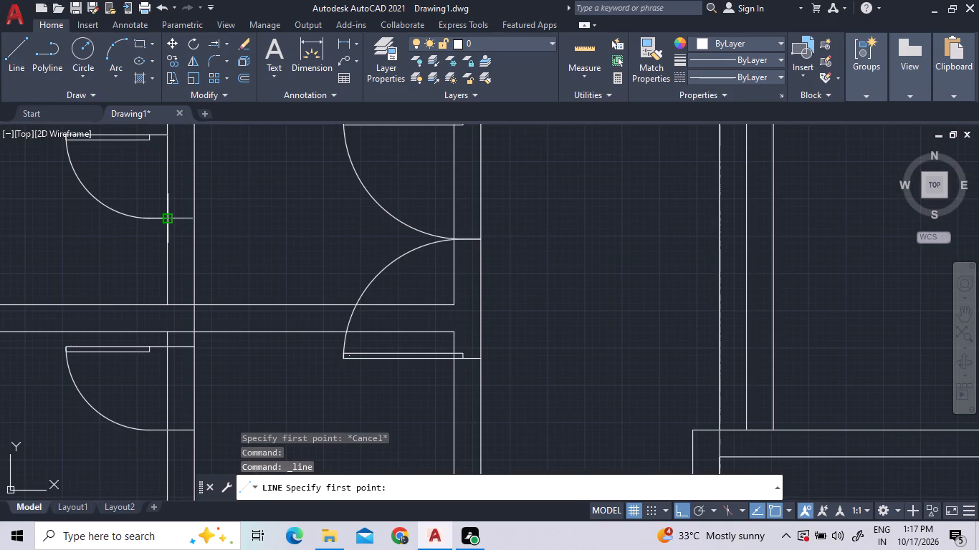
{"action": "left_click", "coordinate": [170, 223]}
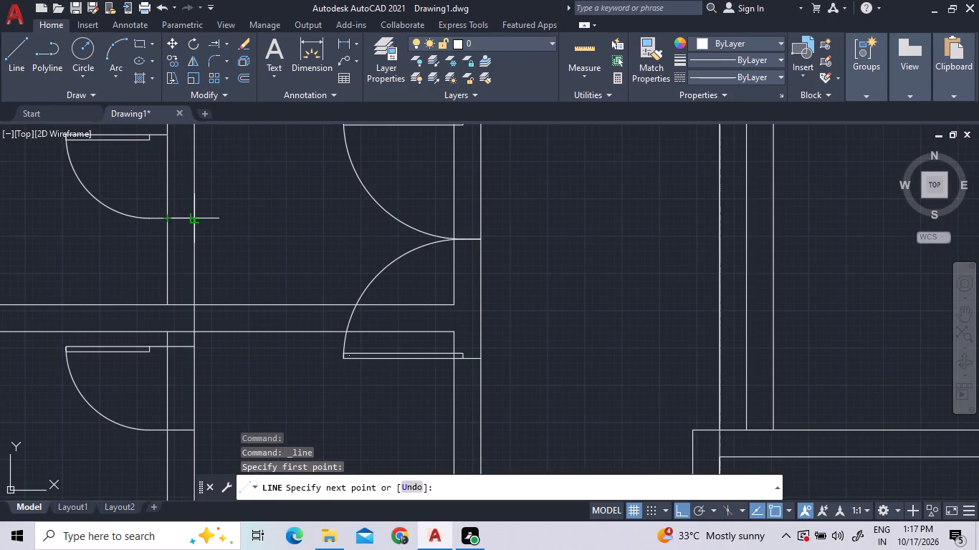
{"action": "left_click", "coordinate": [195, 217]}
{"action": "double_click", "coordinate": [24, 59]}
{"action": "scroll", "coordinate": [183, 273], "scroll_direction": "down", "scroll_amount": 2}
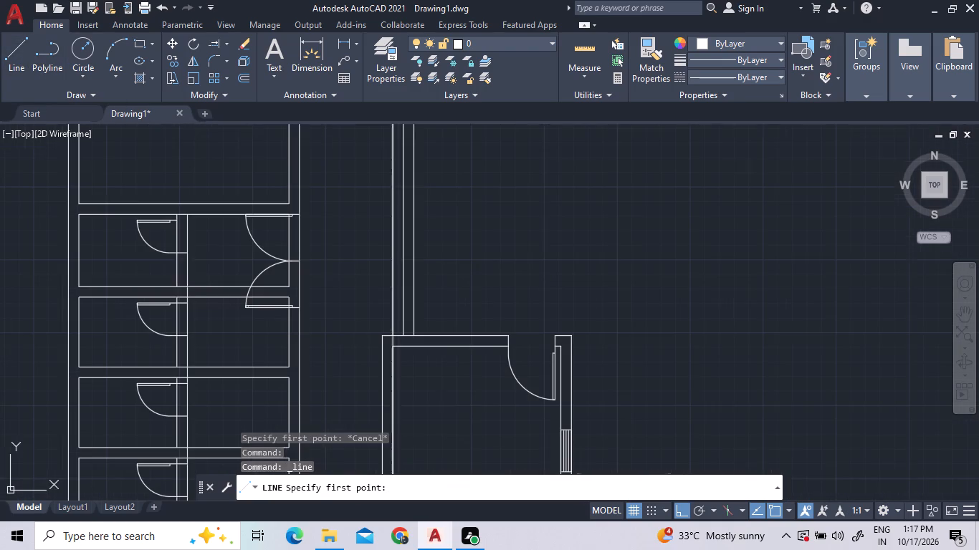
{"action": "scroll", "coordinate": [175, 222], "scroll_direction": "up", "scroll_amount": 3}
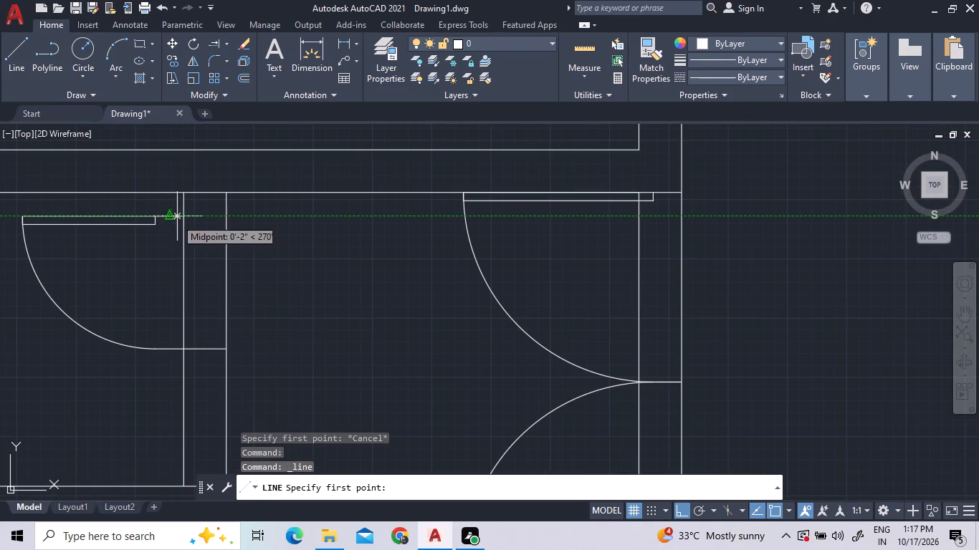
{"action": "triple_click", "coordinate": [181, 216]}
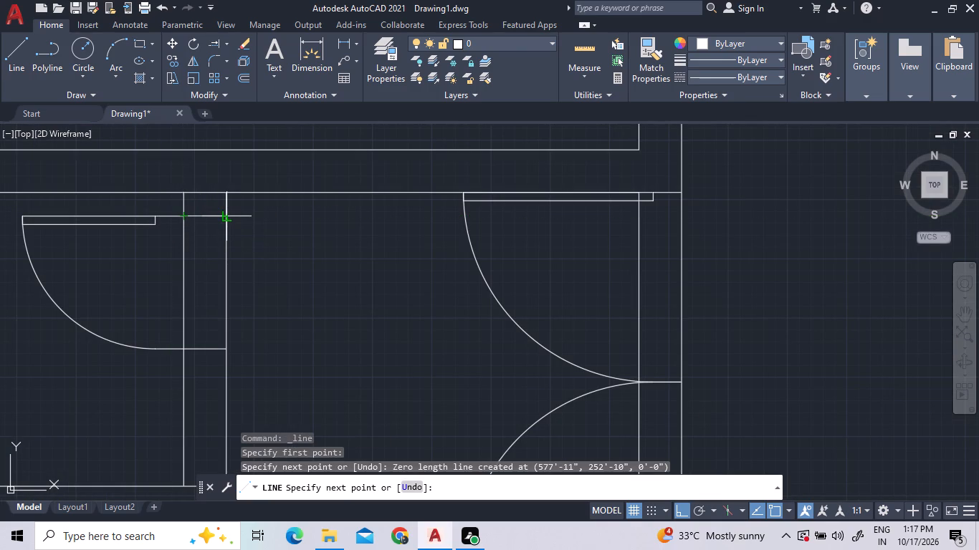
{"action": "left_click", "coordinate": [226, 217]}
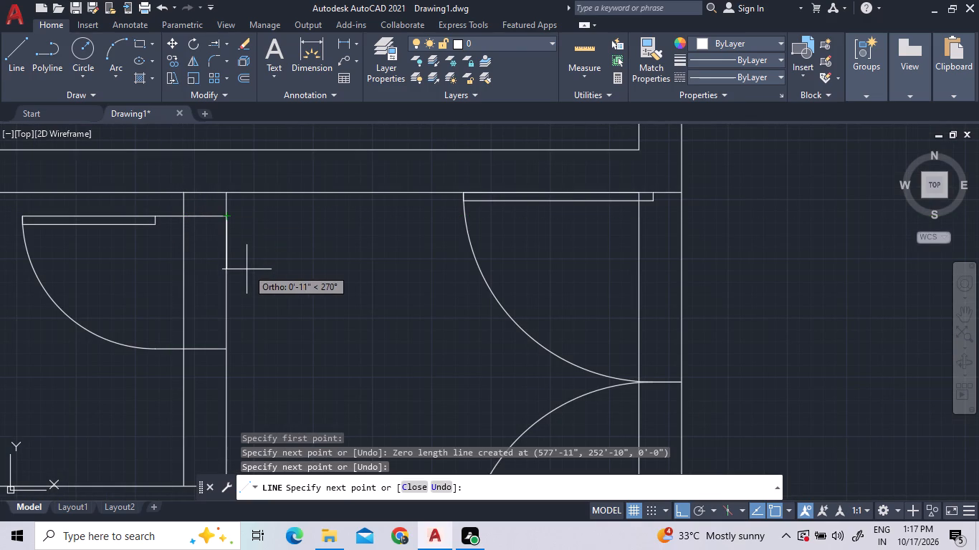
{"action": "key", "text": "Escape"}
Trim the northernmost southwest cubicle's north wall line inside the front partition and both partition faces across its door opening.
{"action": "type", "text": "tr"}
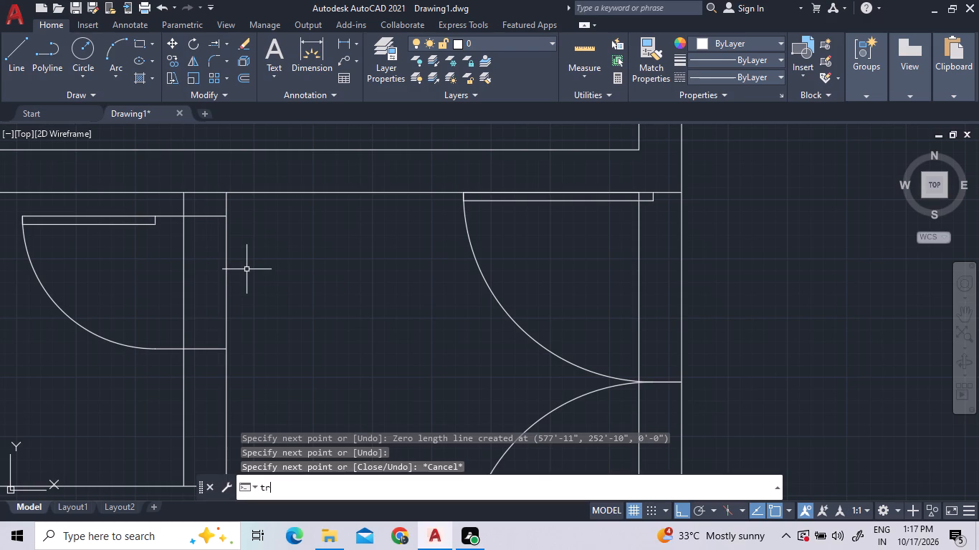
{"action": "key", "text": "space"}
{"action": "key", "text": "space"}
{"action": "triple_click", "coordinate": [205, 194]}
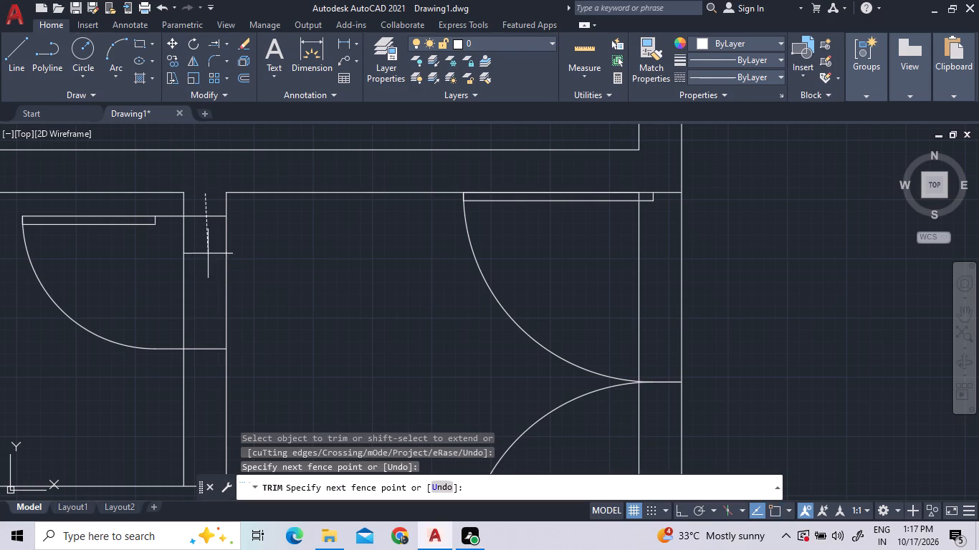
{"action": "double_click", "coordinate": [199, 203]}
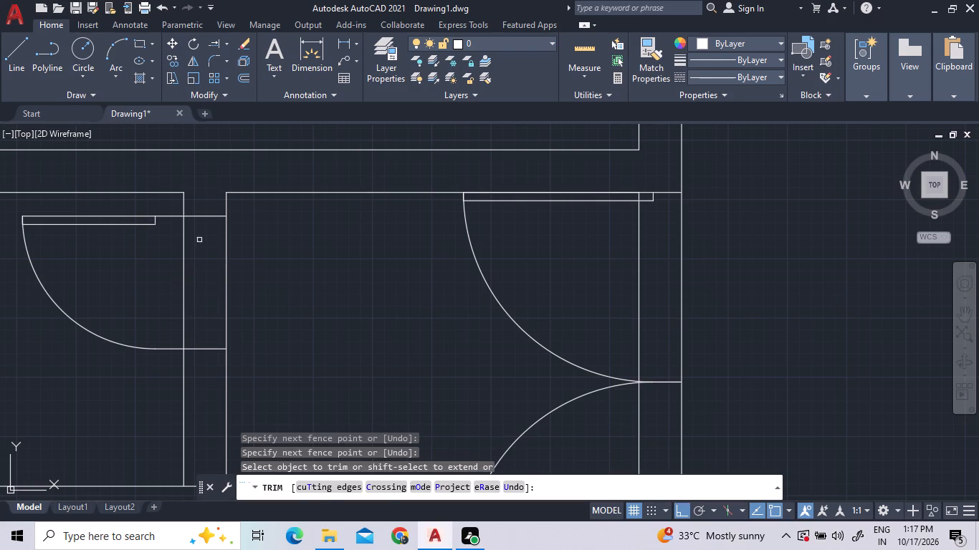
{"action": "left_click", "coordinate": [183, 252]}
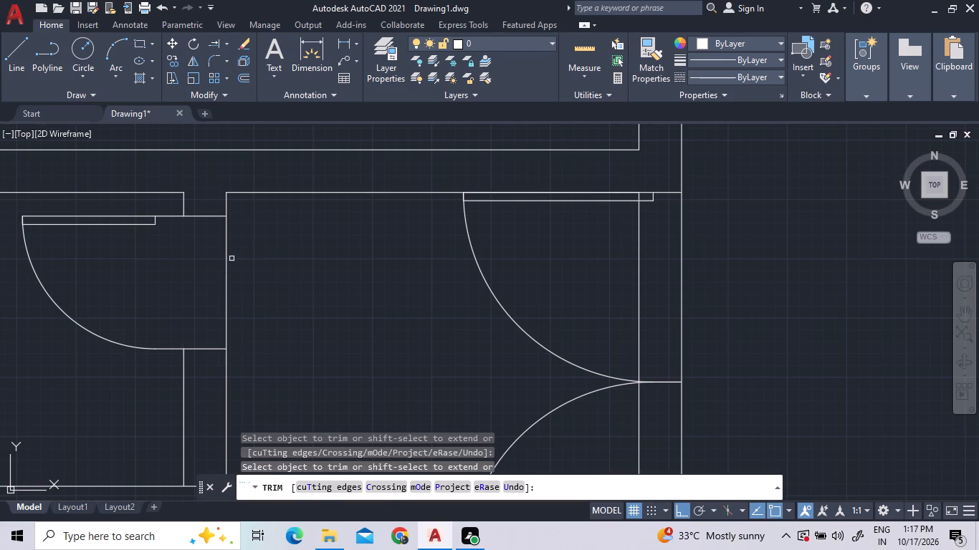
{"action": "double_click", "coordinate": [226, 266]}
Trim the wall lines crossing the front partition between the two northernmost cubicles and both partition faces across the second cubicle's door opening.
{"action": "scroll", "coordinate": [226, 269], "scroll_direction": "down", "scroll_amount": 2}
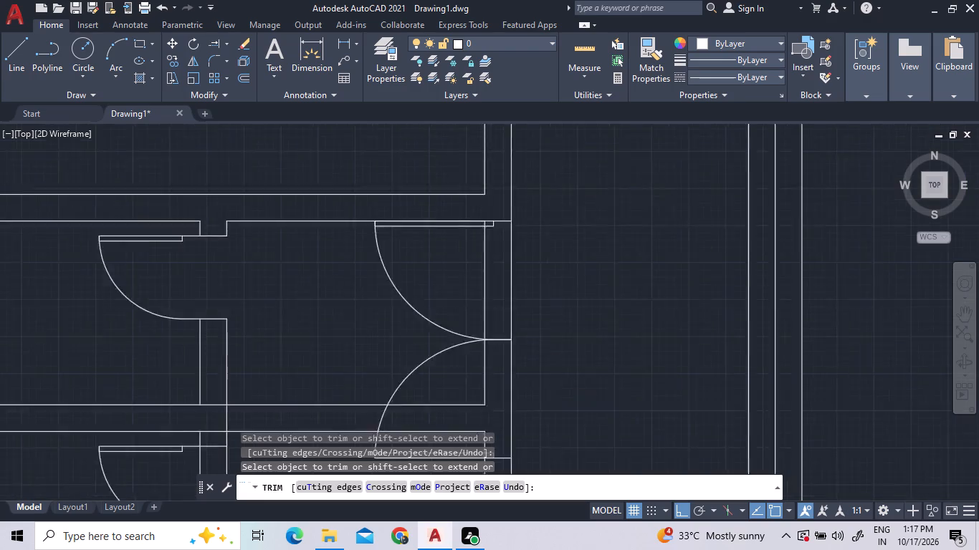
{"action": "double_click", "coordinate": [216, 354]}
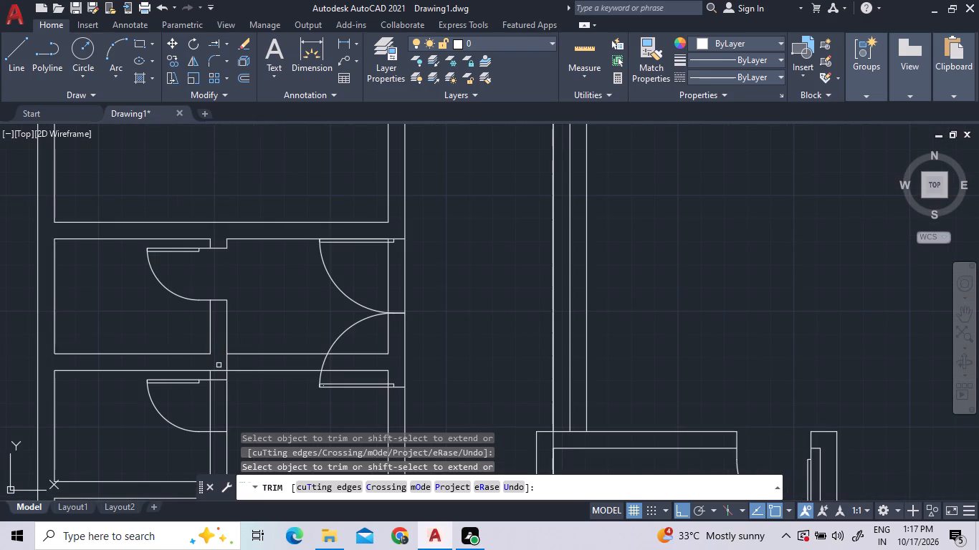
{"action": "left_click", "coordinate": [219, 369]}
{"action": "double_click", "coordinate": [217, 407]}
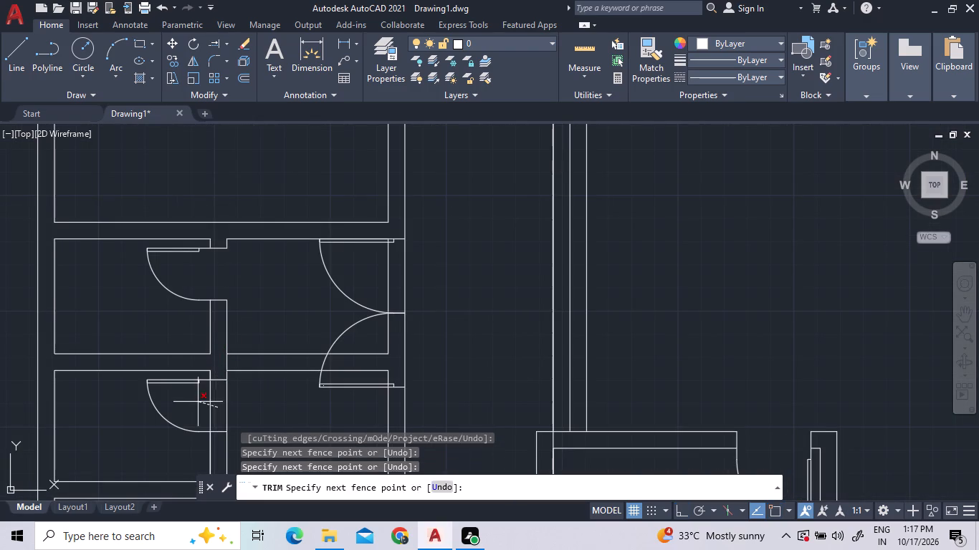
{"action": "double_click", "coordinate": [237, 402]}
{"action": "double_click", "coordinate": [224, 402]}
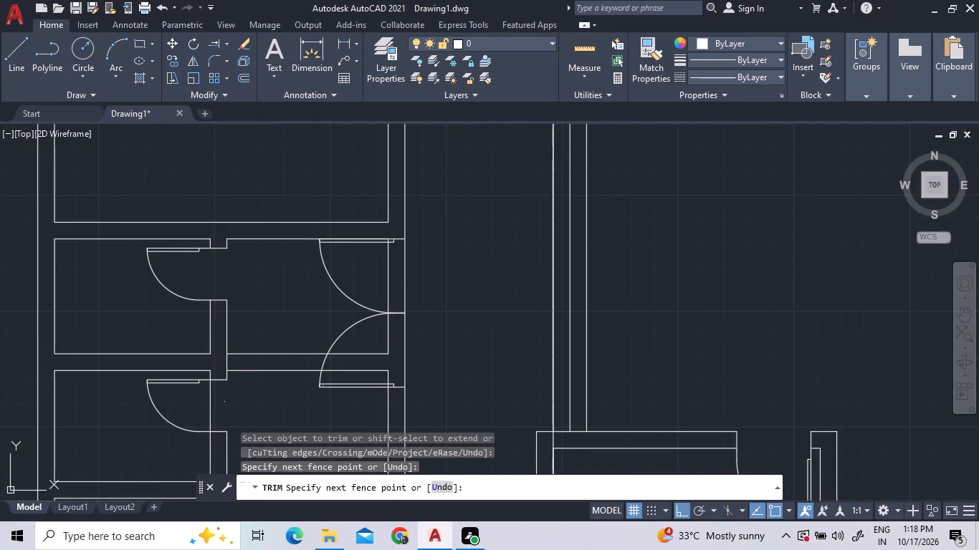
{"action": "left_click", "coordinate": [197, 400]}
Trim the two wall lines and the partition's east face where the front partition meets the wall between the two middle cubicles.
{"action": "scroll", "coordinate": [201, 391], "scroll_direction": "down", "scroll_amount": 3}
{"action": "scroll", "coordinate": [211, 435], "scroll_direction": "up", "scroll_amount": 2}
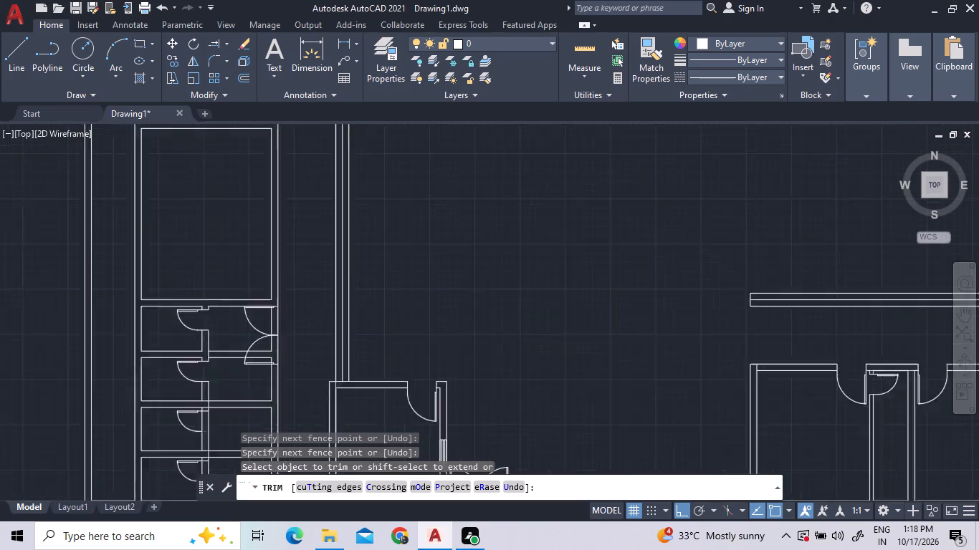
{"action": "scroll", "coordinate": [211, 435], "scroll_direction": "up", "scroll_amount": 1}
{"action": "scroll", "coordinate": [191, 367], "scroll_direction": "up", "scroll_amount": 2}
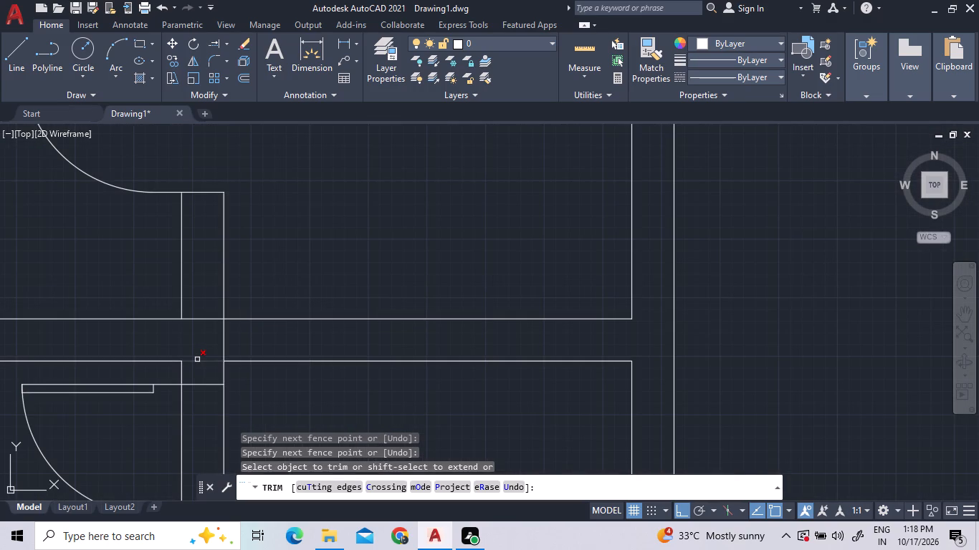
{"action": "double_click", "coordinate": [197, 360]}
{"action": "double_click", "coordinate": [199, 317]}
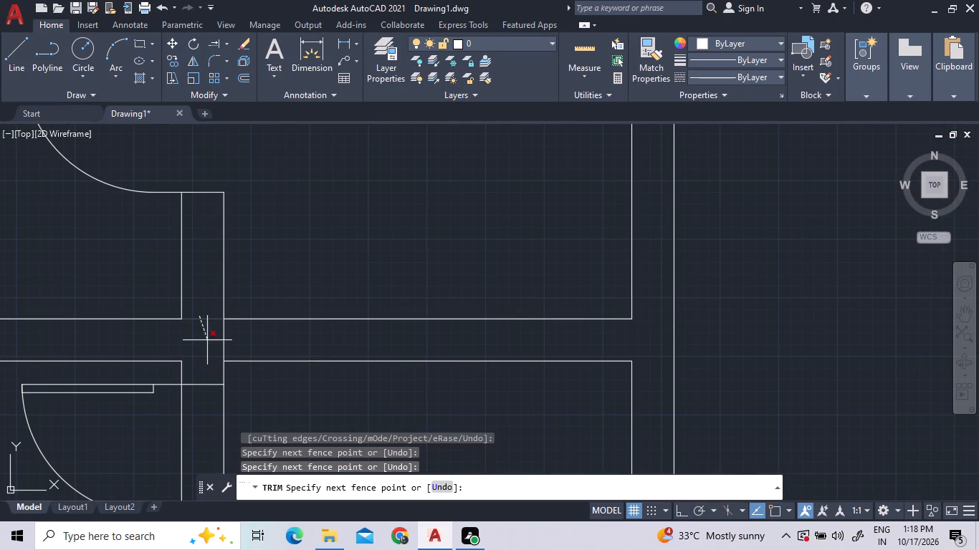
{"action": "double_click", "coordinate": [241, 342]}
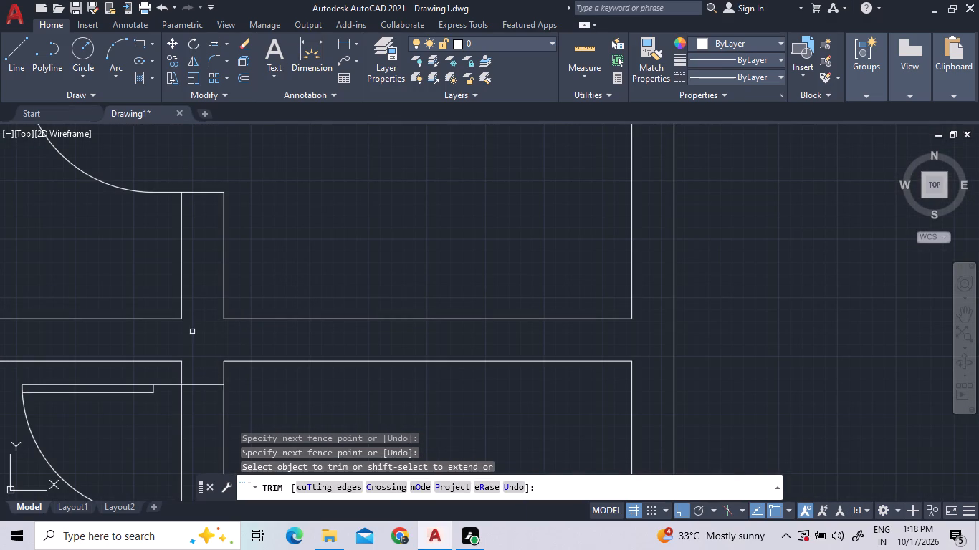
Trim the two wall lines and the partition's east face where the front partition meets the wall between the two southernmost cubicles.
{"action": "scroll", "coordinate": [192, 332], "scroll_direction": "down", "scroll_amount": 3}
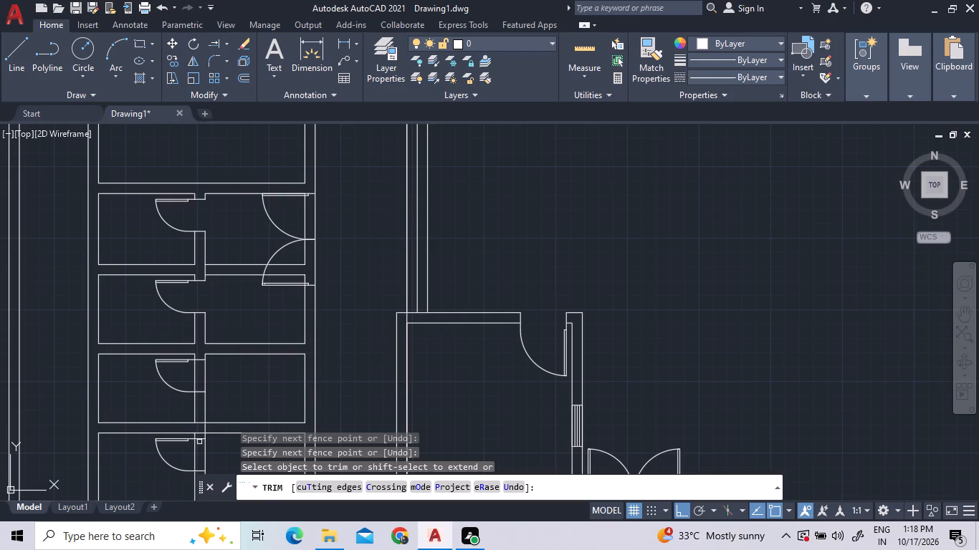
{"action": "scroll", "coordinate": [203, 446], "scroll_direction": "up", "scroll_amount": 3}
{"action": "left_click", "coordinate": [197, 407]}
{"action": "left_click", "coordinate": [194, 327]}
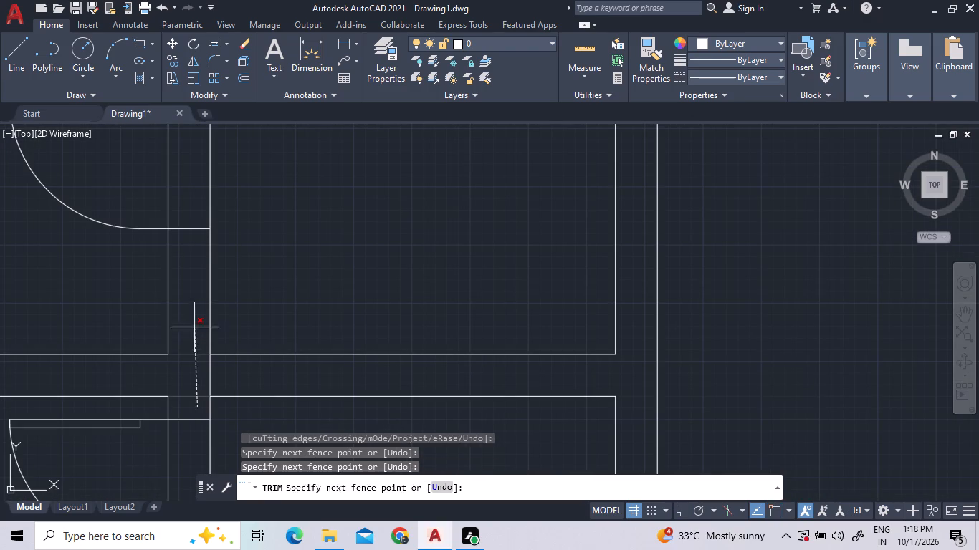
{"action": "double_click", "coordinate": [215, 374]}
{"action": "left_click", "coordinate": [194, 375]}
Trim both front partition faces across the third southwest cubicle's door opening.
{"action": "scroll", "coordinate": [201, 360], "scroll_direction": "down", "scroll_amount": 1}
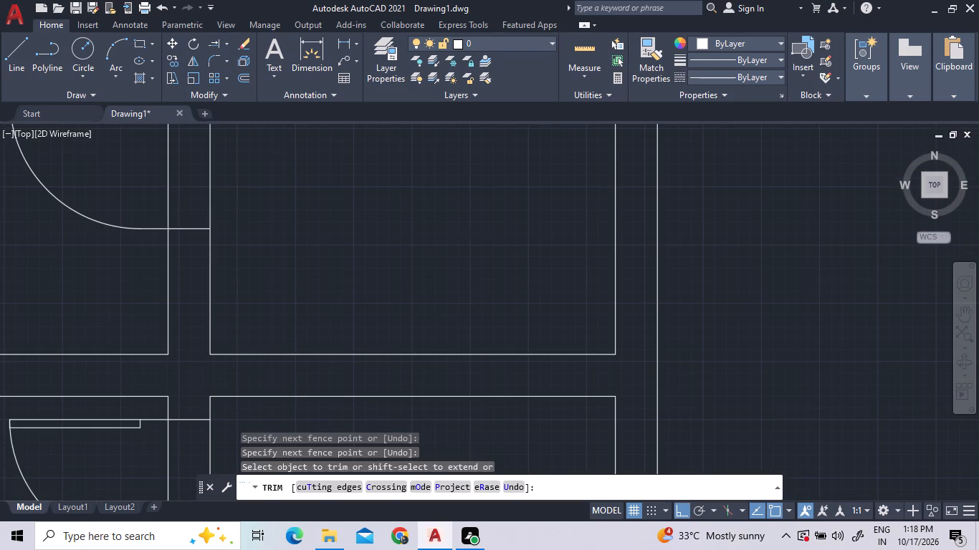
{"action": "scroll", "coordinate": [201, 360], "scroll_direction": "down", "scroll_amount": 2}
{"action": "left_click", "coordinate": [214, 312]}
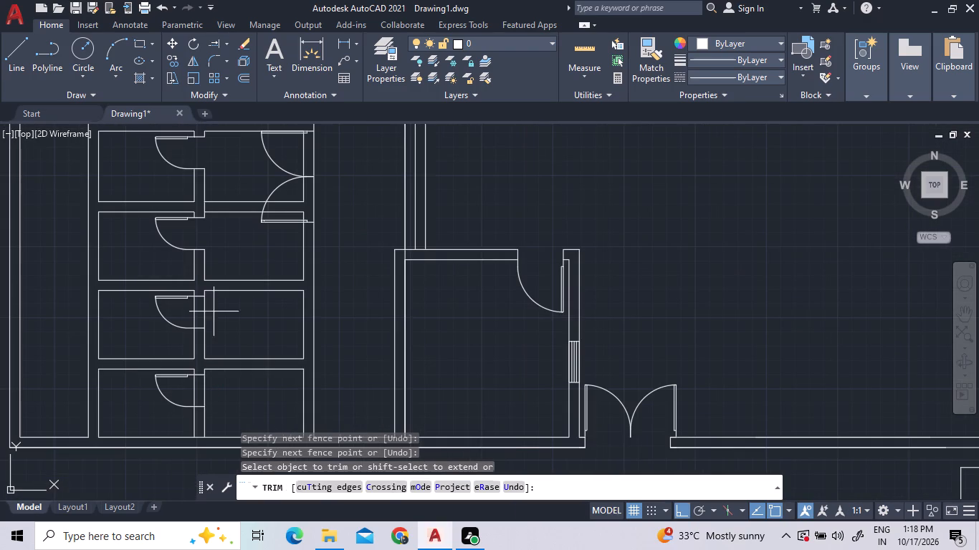
{"action": "scroll", "coordinate": [208, 319], "scroll_direction": "up", "scroll_amount": 2}
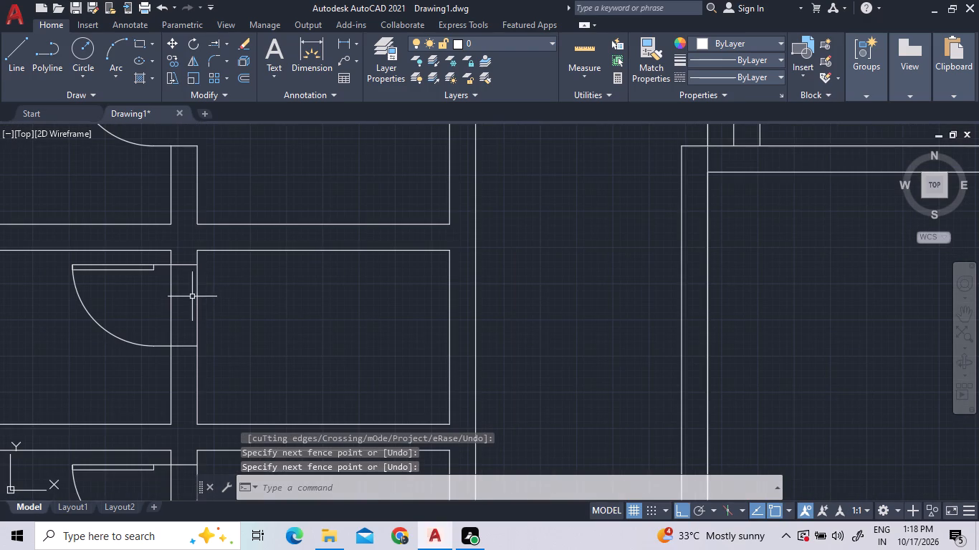
{"action": "double_click", "coordinate": [227, 47]}
{"action": "double_click", "coordinate": [227, 47]}
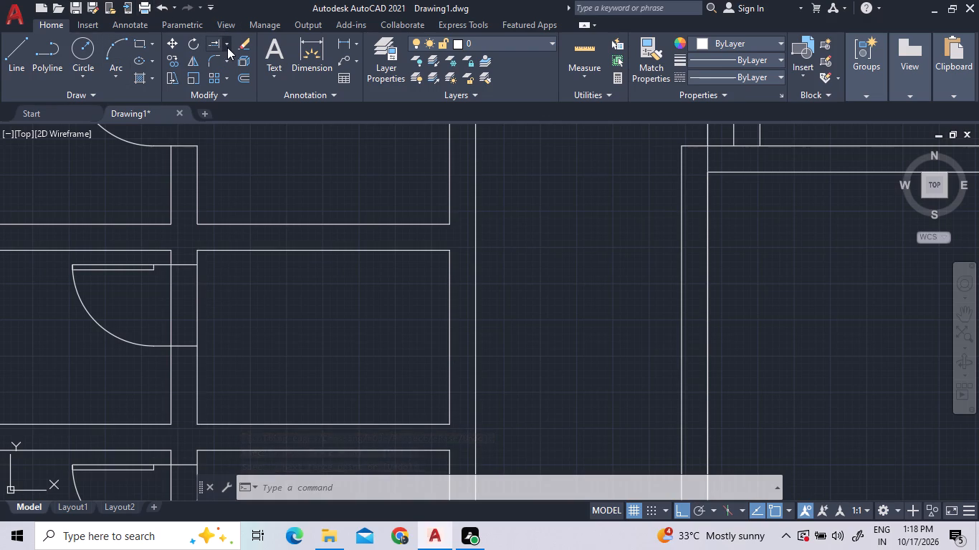
{"action": "double_click", "coordinate": [227, 43]}
{"action": "right_click", "coordinate": [227, 43]}
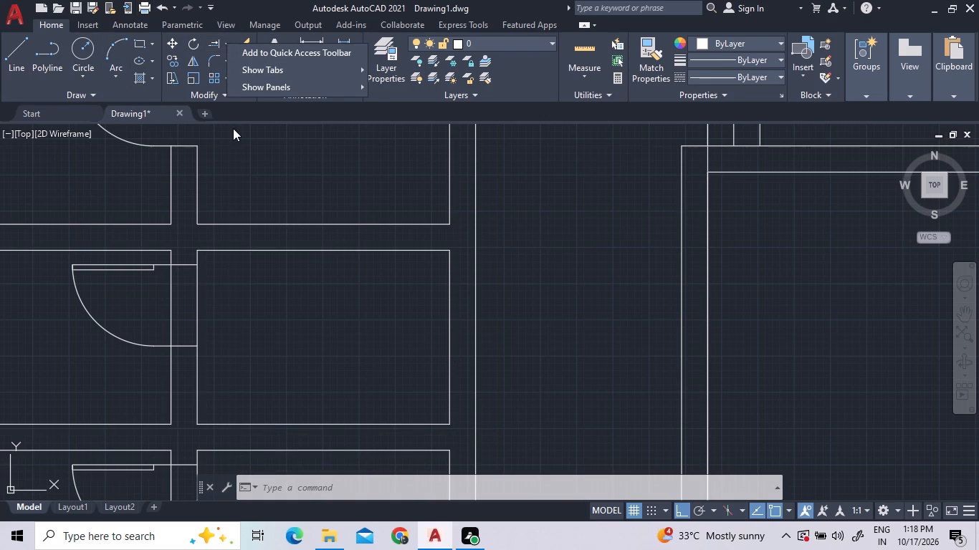
{"action": "left_click", "coordinate": [233, 128]}
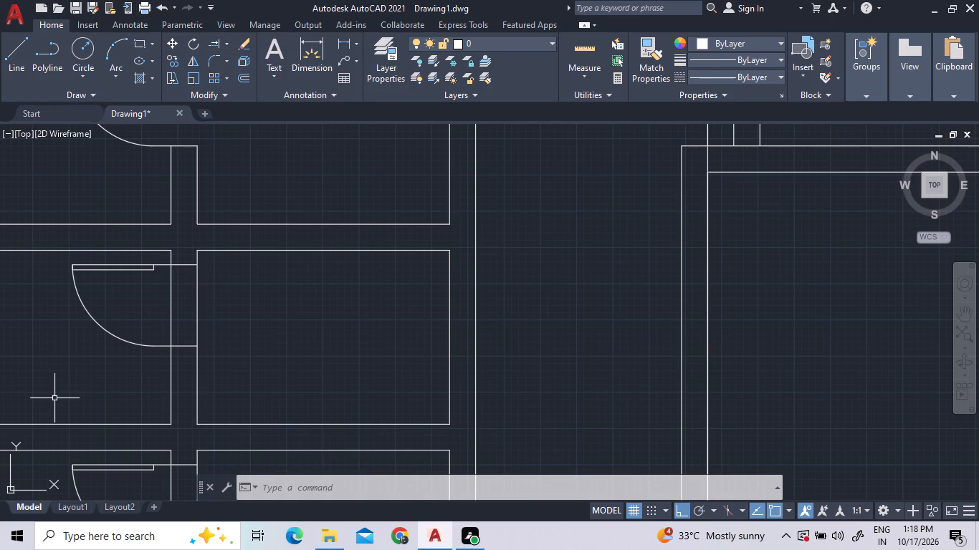
{"action": "double_click", "coordinate": [226, 38]}
{"action": "left_click", "coordinate": [226, 42]}
{"action": "double_click", "coordinate": [224, 70]}
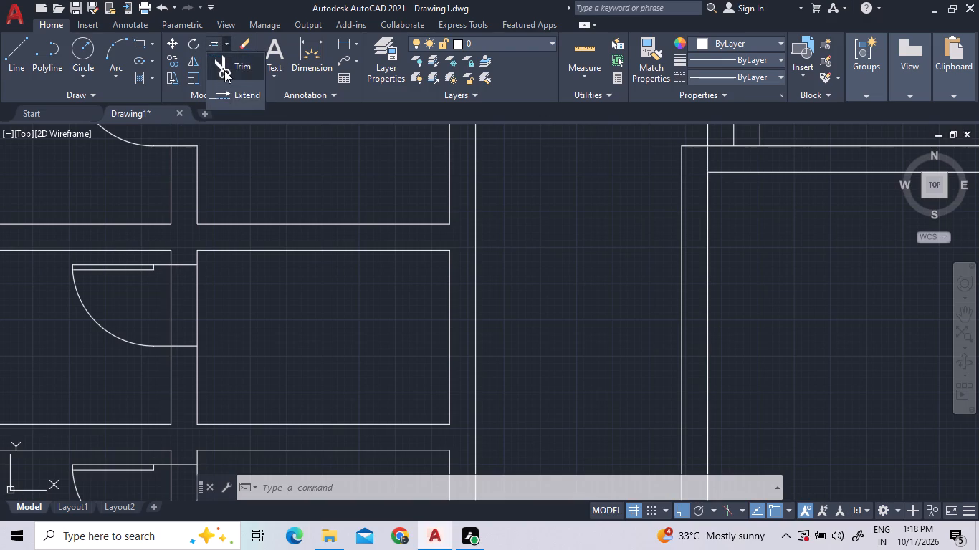
{"action": "left_click", "coordinate": [214, 41]}
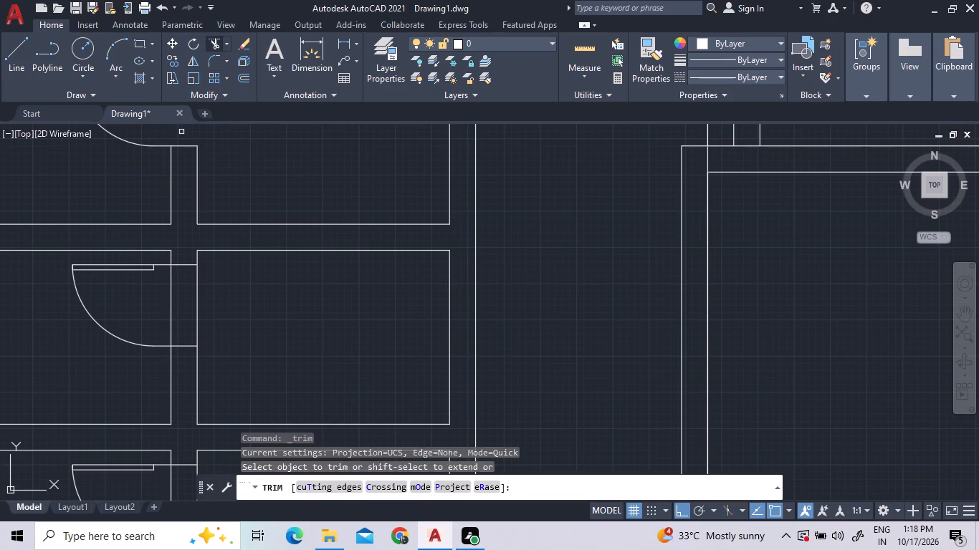
{"action": "triple_click", "coordinate": [168, 302]}
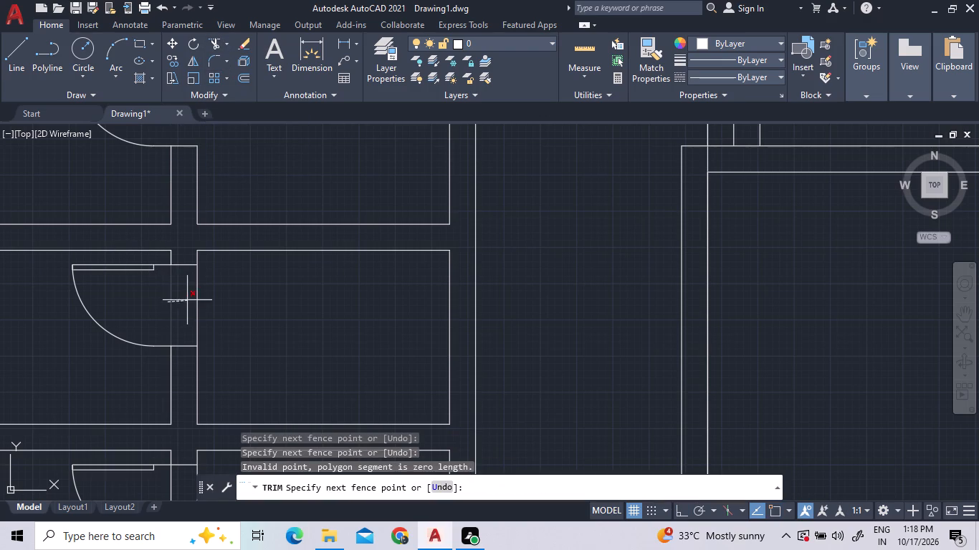
{"action": "double_click", "coordinate": [210, 304]}
Trim both partition faces across the southernmost cubicle's door opening and the south wall line inside the partition.
{"action": "scroll", "coordinate": [248, 276], "scroll_direction": "down", "scroll_amount": 3}
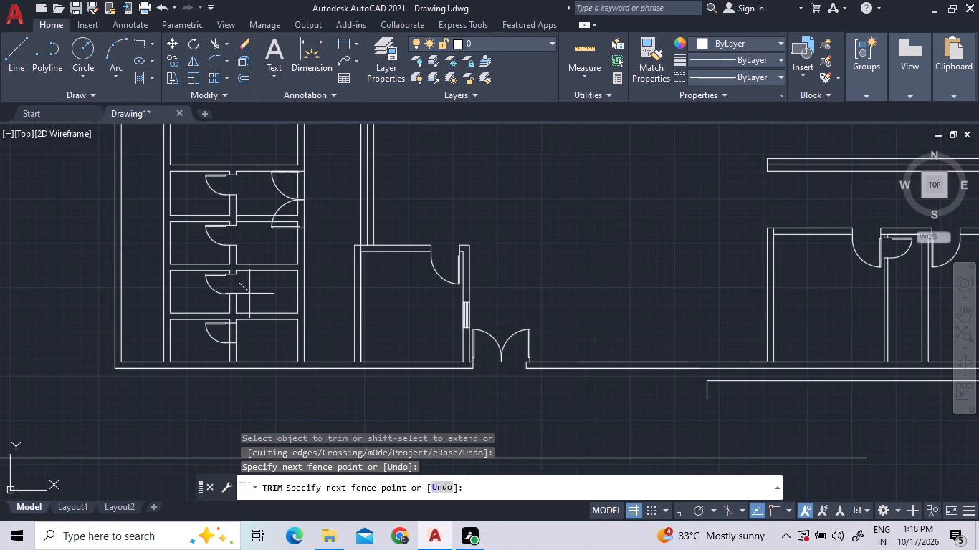
{"action": "left_click", "coordinate": [250, 294]}
{"action": "scroll", "coordinate": [243, 341], "scroll_direction": "up", "scroll_amount": 3}
{"action": "left_click", "coordinate": [246, 315]}
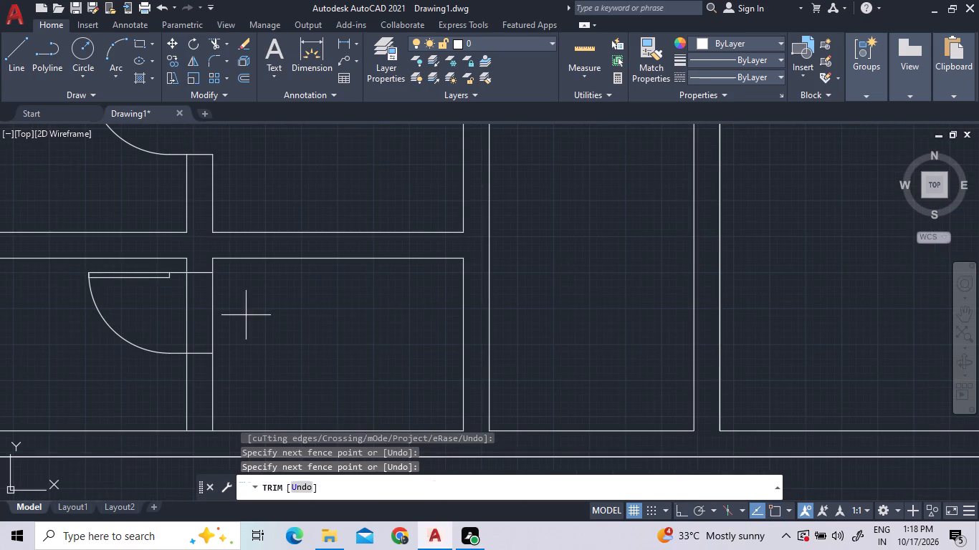
{"action": "left_click", "coordinate": [155, 313]}
{"action": "scroll", "coordinate": [249, 319], "scroll_direction": "down", "scroll_amount": 3}
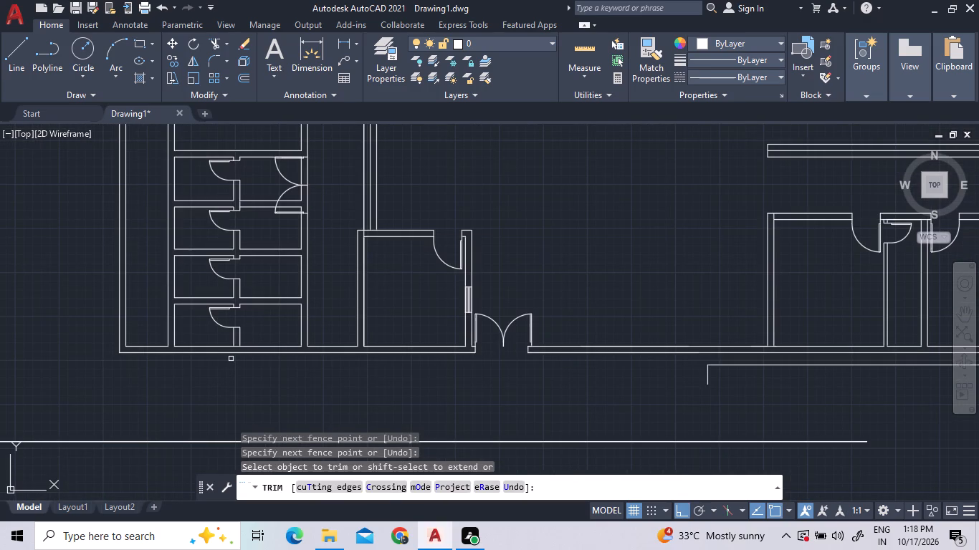
{"action": "scroll", "coordinate": [231, 359], "scroll_direction": "up", "scroll_amount": 3}
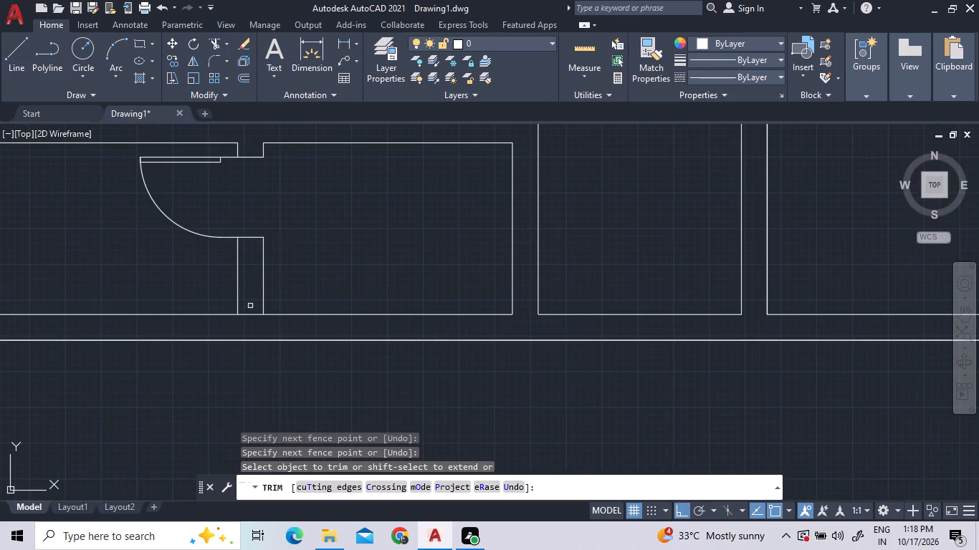
{"action": "left_click", "coordinate": [252, 314]}
Trim the cross-wall lines between the front partition and the corridor wall, plus the upper remnant crossing the double door's swing.
{"action": "scroll", "coordinate": [252, 319], "scroll_direction": "down", "scroll_amount": 2}
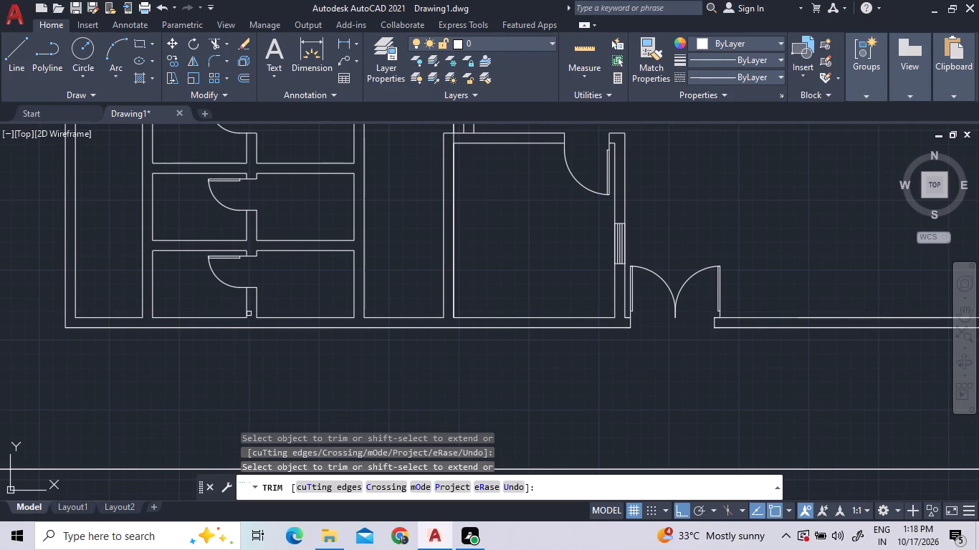
{"action": "scroll", "coordinate": [254, 300], "scroll_direction": "down", "scroll_amount": 2}
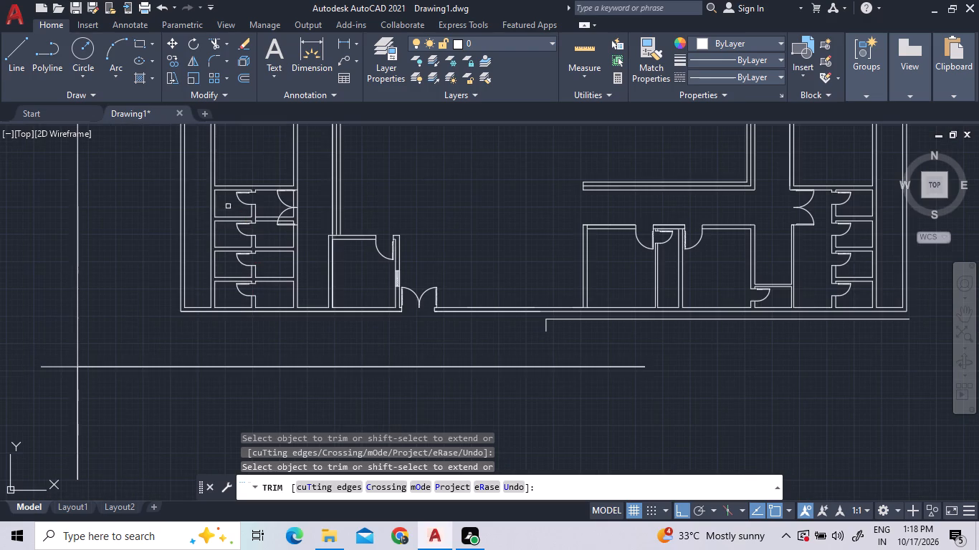
{"action": "scroll", "coordinate": [278, 171], "scroll_direction": "up", "scroll_amount": 1}
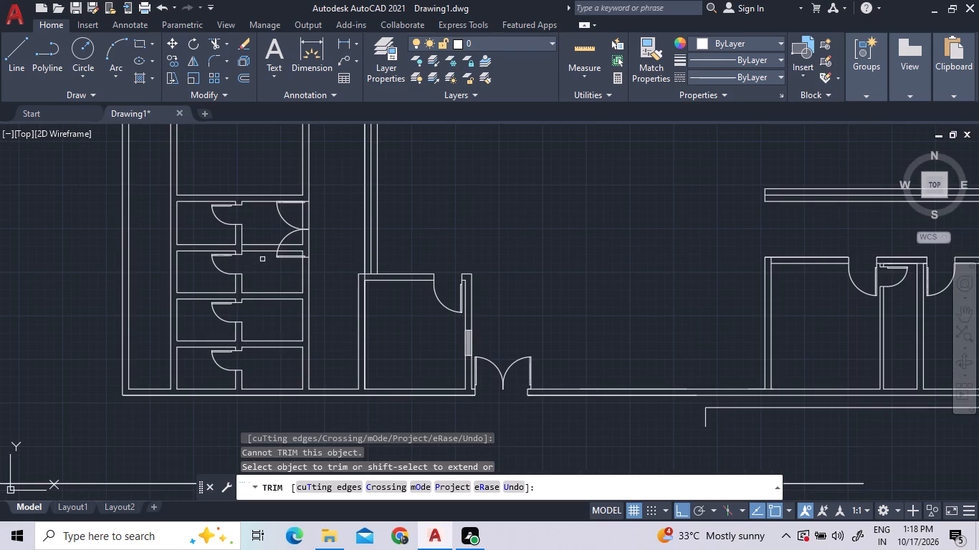
{"action": "left_click", "coordinate": [259, 231]}
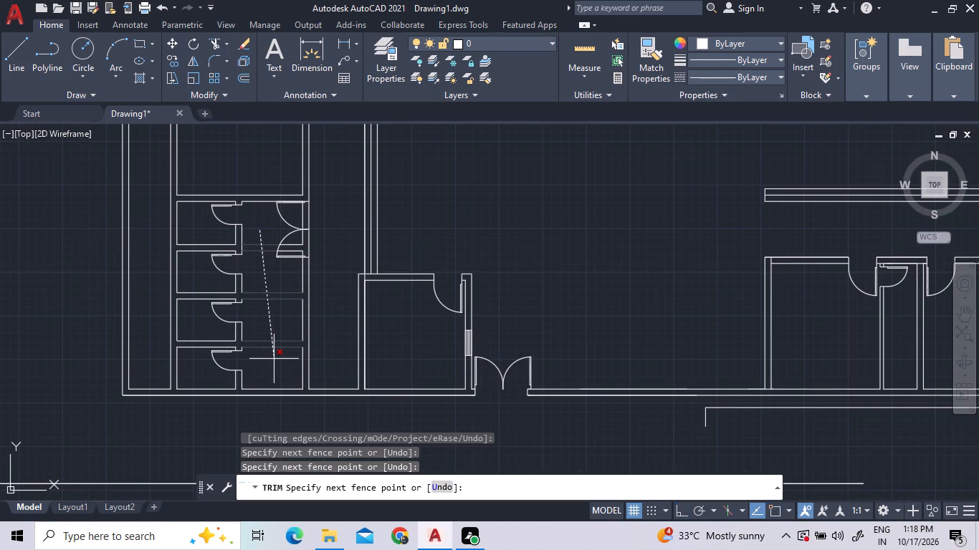
{"action": "left_click", "coordinate": [274, 359]}
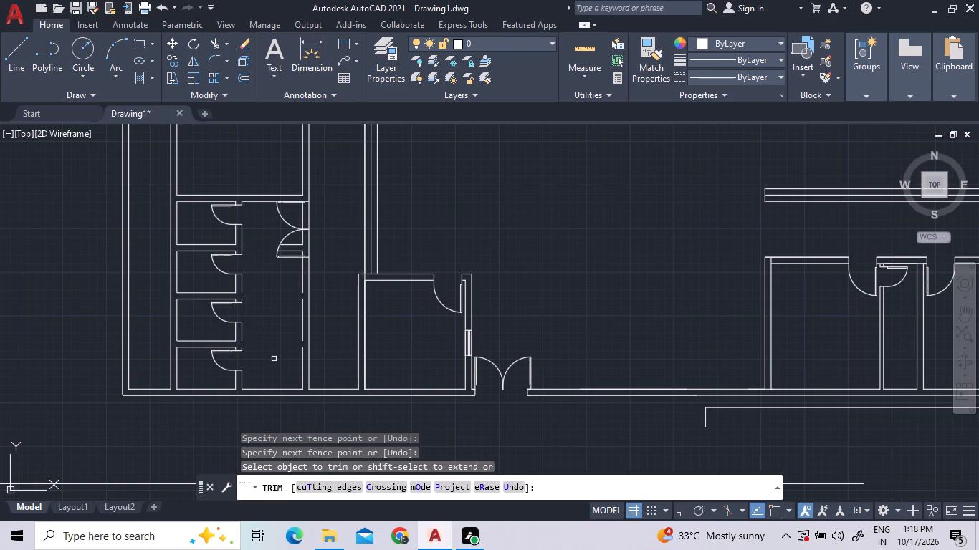
{"action": "scroll", "coordinate": [281, 234], "scroll_direction": "up", "scroll_amount": 4}
{"action": "scroll", "coordinate": [297, 259], "scroll_direction": "down", "scroll_amount": 2}
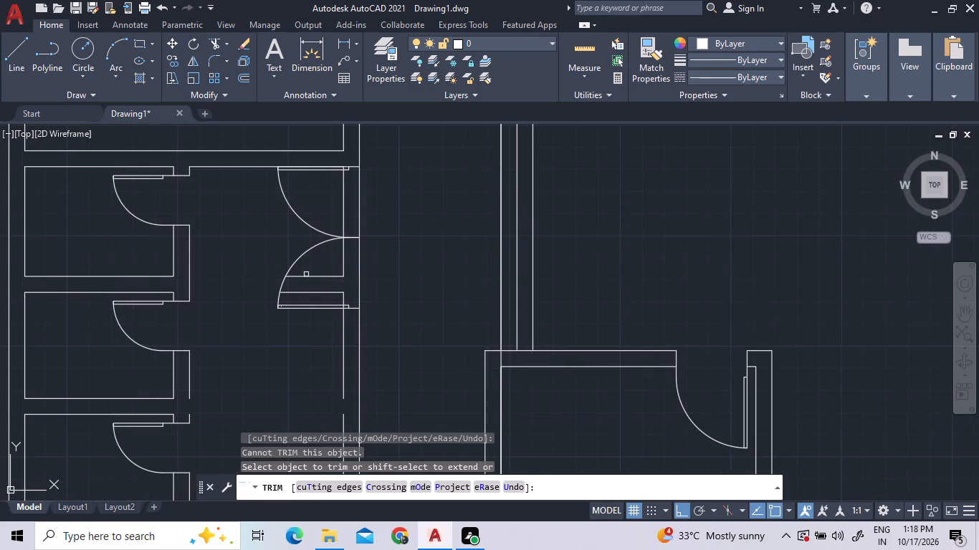
{"action": "left_click", "coordinate": [320, 278]}
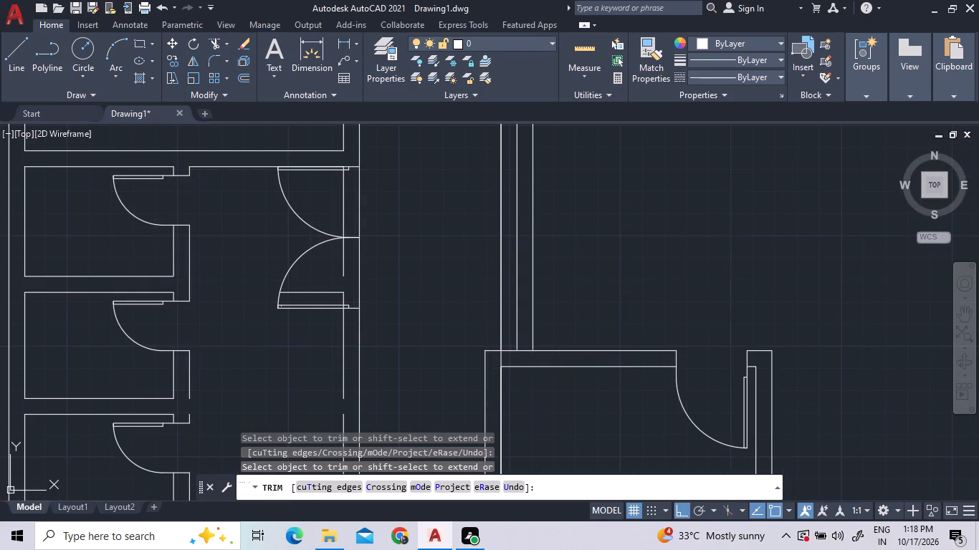
Trim both corridor wall faces across the double door opening east of the northernmost cubicles.
{"action": "left_click", "coordinate": [341, 258]}
{"action": "double_click", "coordinate": [372, 251]}
{"action": "triple_click", "coordinate": [388, 212]}
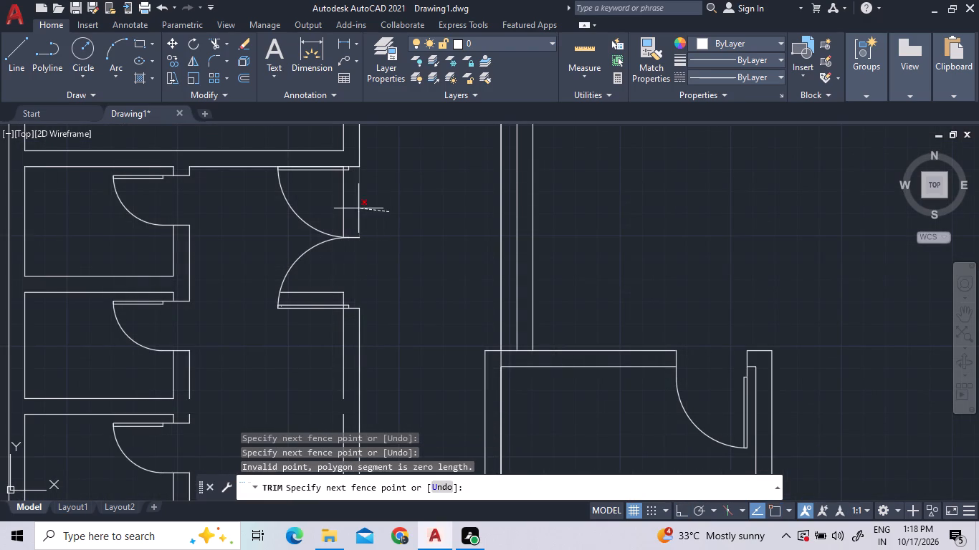
{"action": "left_click", "coordinate": [340, 203]}
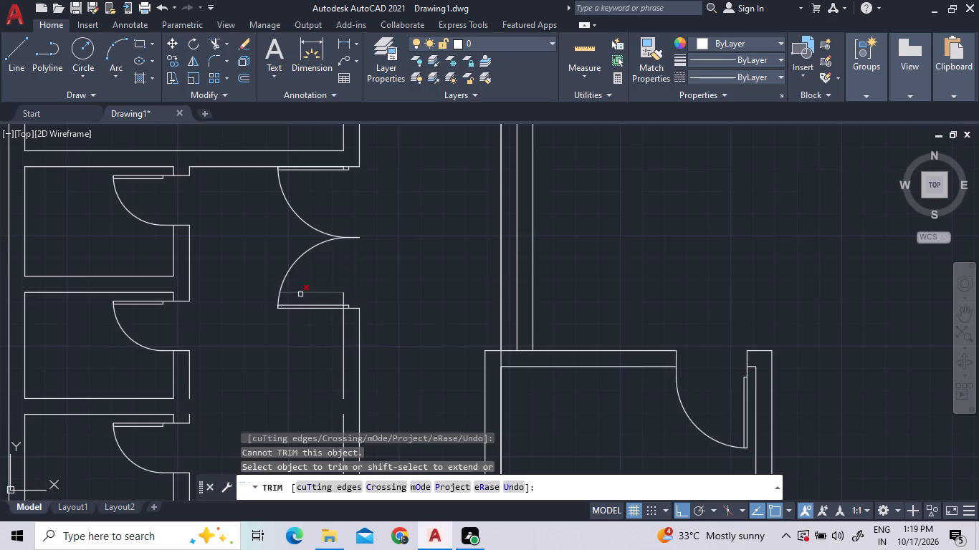
Trim the leftover cross-wall line and the inner wall face stub at the double door's south jamb.
{"action": "scroll", "coordinate": [293, 324], "scroll_direction": "down", "scroll_amount": 2}
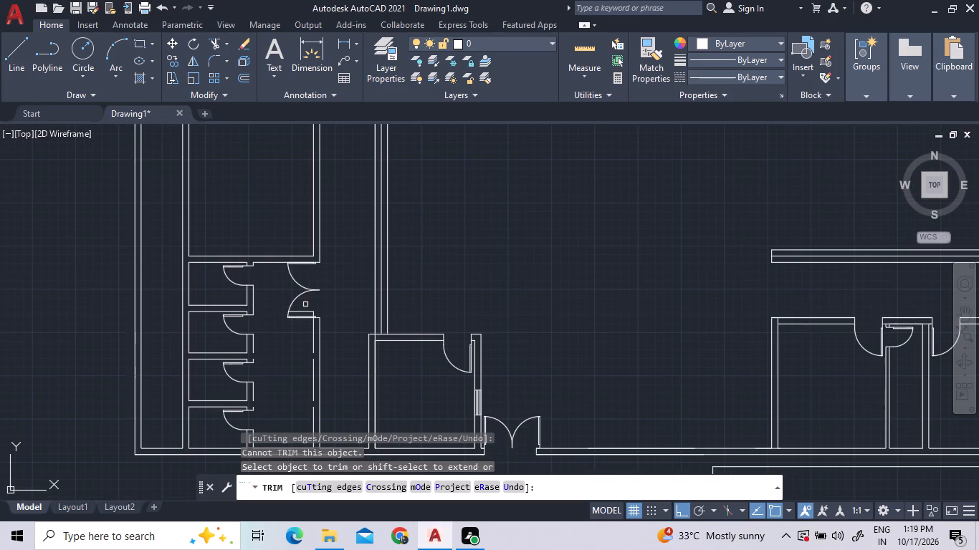
{"action": "left_click", "coordinate": [307, 311]}
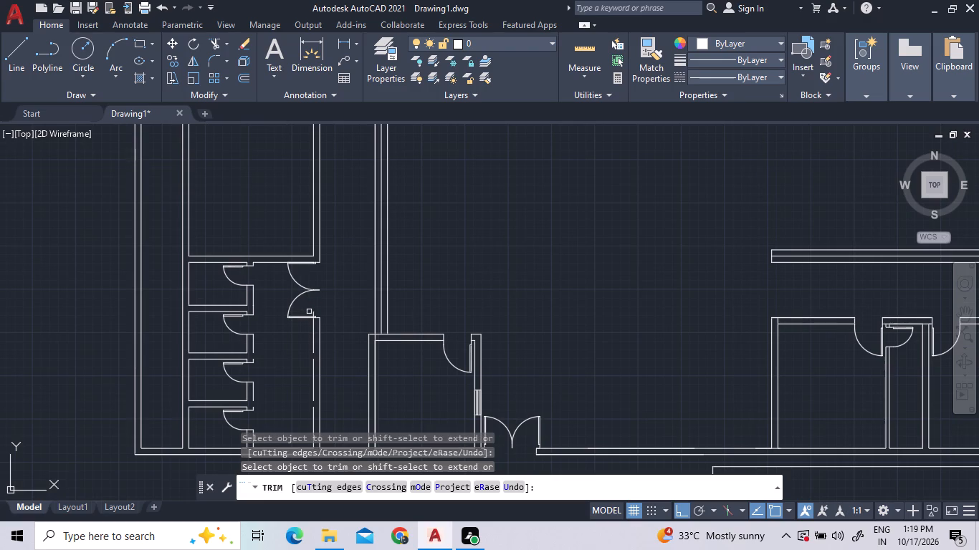
{"action": "left_click", "coordinate": [312, 313]}
{"action": "scroll", "coordinate": [311, 324], "scroll_direction": "up", "scroll_amount": 3}
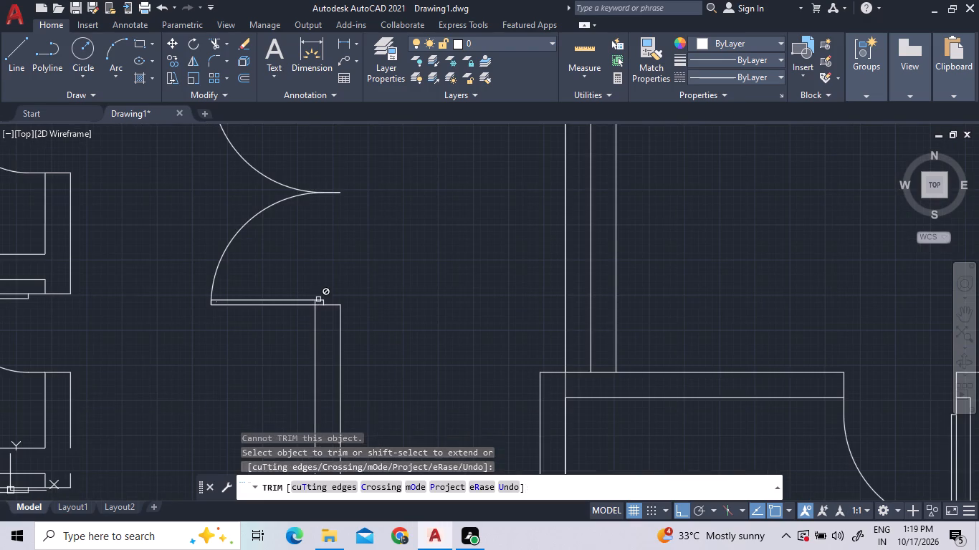
{"action": "scroll", "coordinate": [318, 299], "scroll_direction": "up", "scroll_amount": 3}
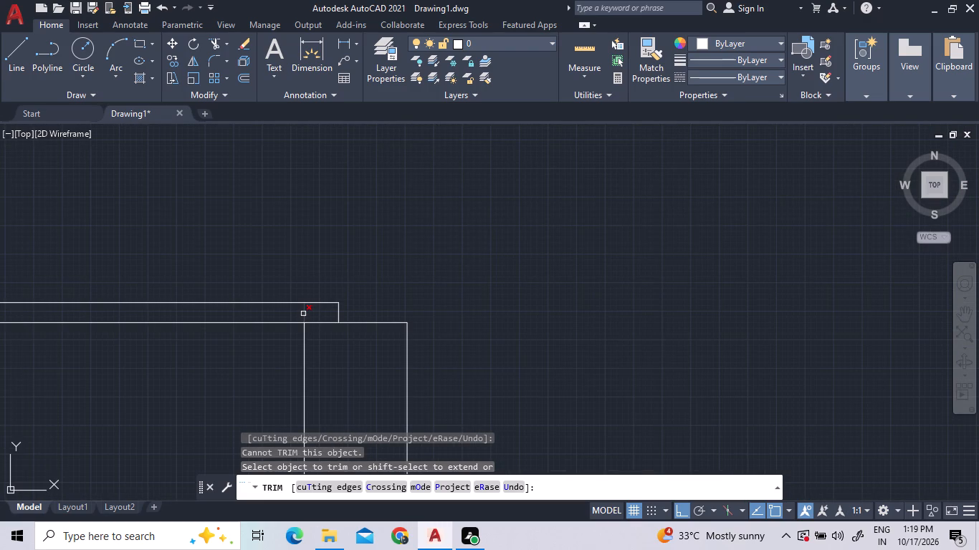
{"action": "double_click", "coordinate": [303, 314]}
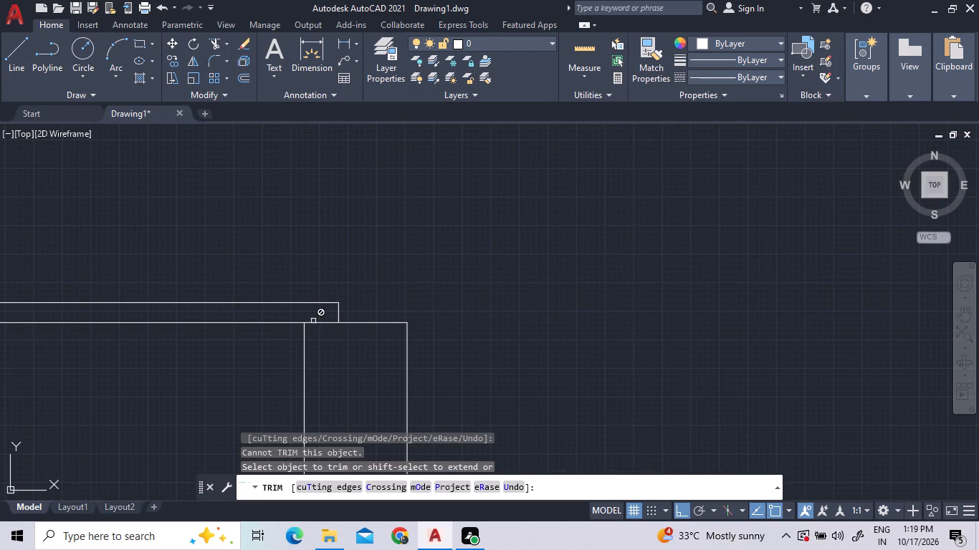
{"action": "triple_click", "coordinate": [328, 321]}
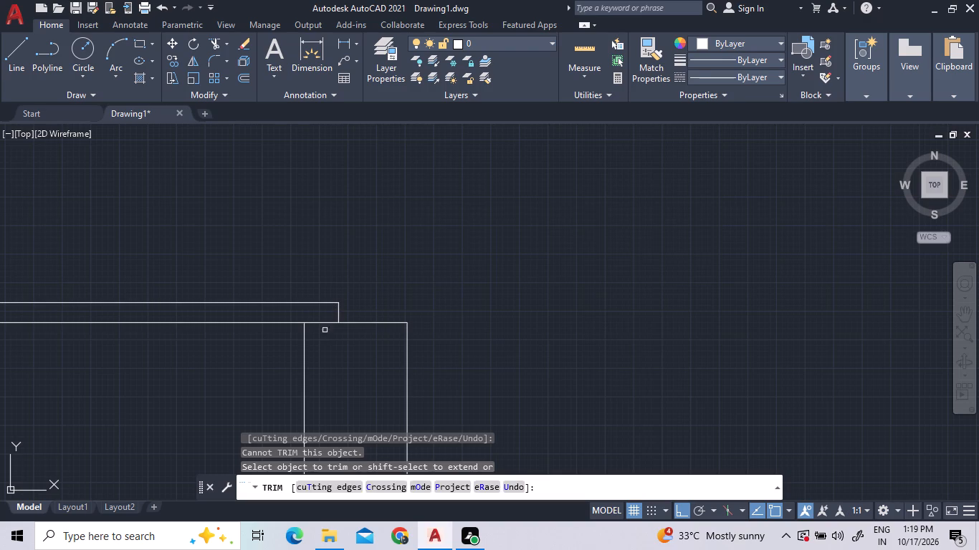
{"action": "left_click", "coordinate": [325, 323]}
{"action": "scroll", "coordinate": [403, 280], "scroll_direction": "down", "scroll_amount": 6}
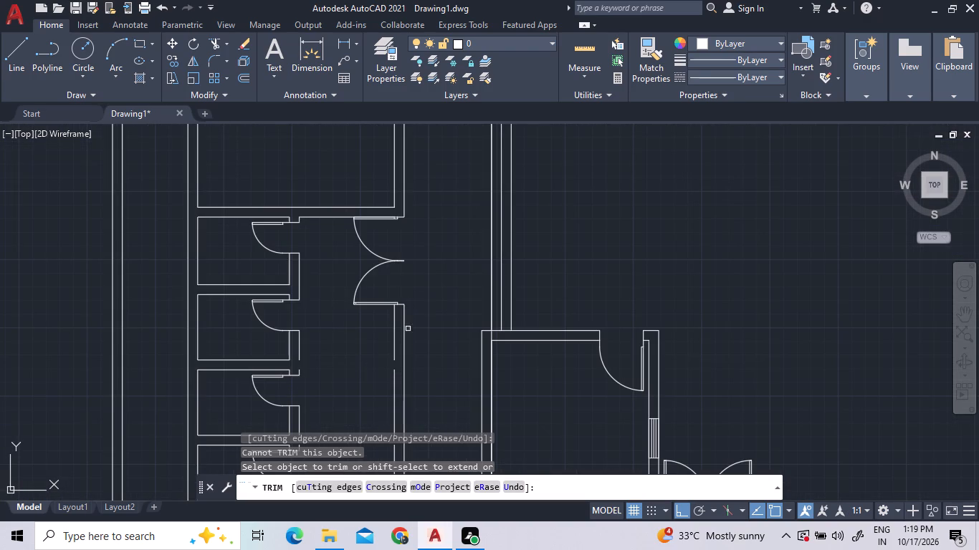
{"action": "scroll", "coordinate": [408, 327], "scroll_direction": "down", "scroll_amount": 3}
{"action": "scroll", "coordinate": [407, 408], "scroll_direction": "up", "scroll_amount": 3}
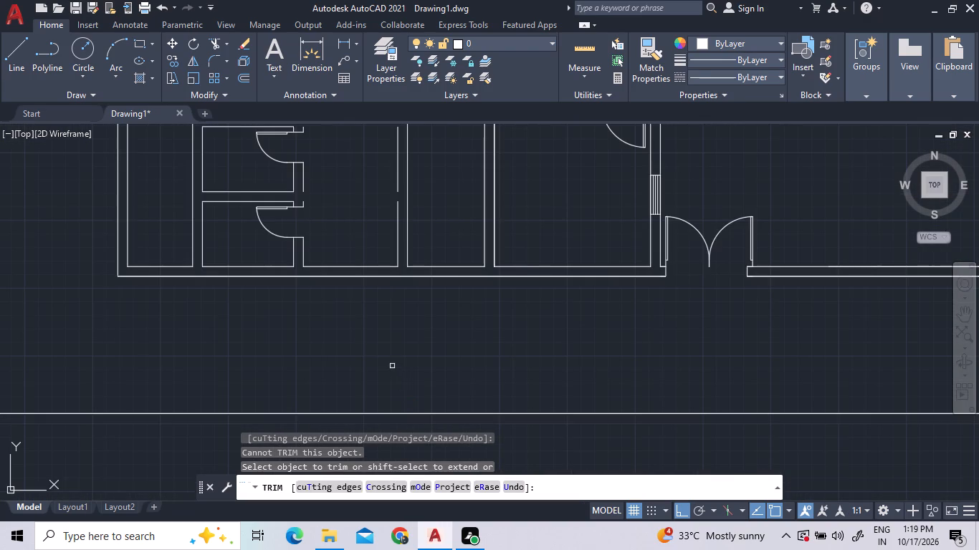
{"action": "key", "text": "Escape"}
Join the two southernmost segments of the corridor wall's inner face opposite the cubicles into one line.
{"action": "scroll", "coordinate": [360, 478], "scroll_direction": "down", "scroll_amount": 2}
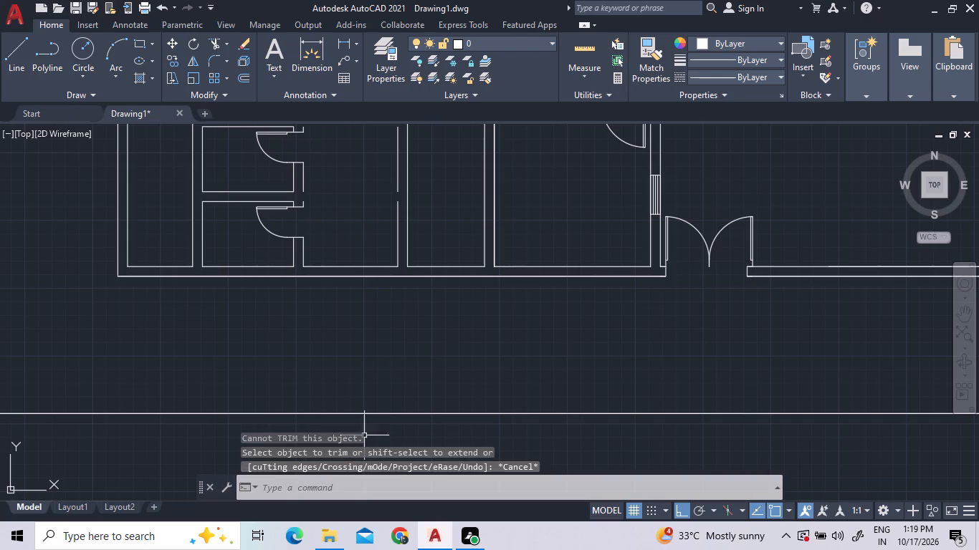
{"action": "left_click", "coordinate": [399, 220]}
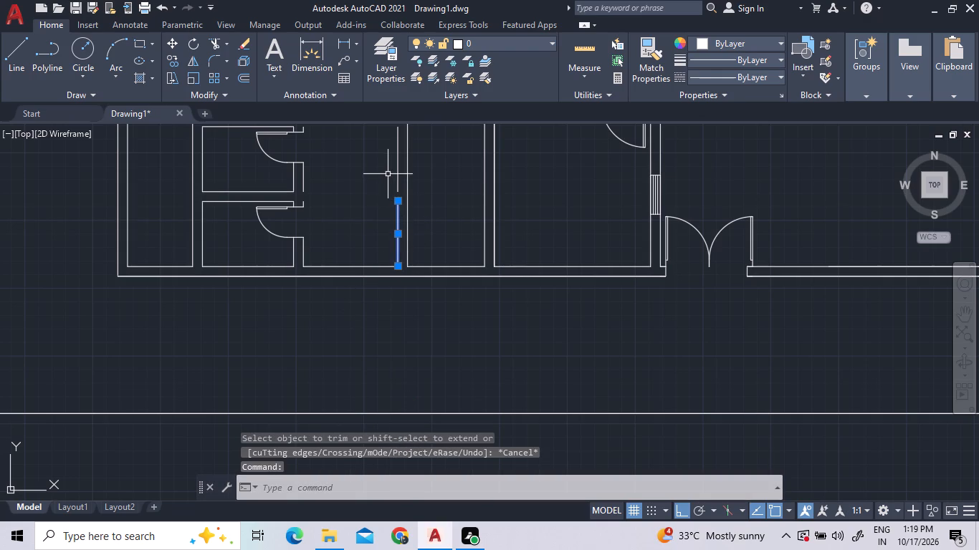
{"action": "left_click", "coordinate": [396, 171]}
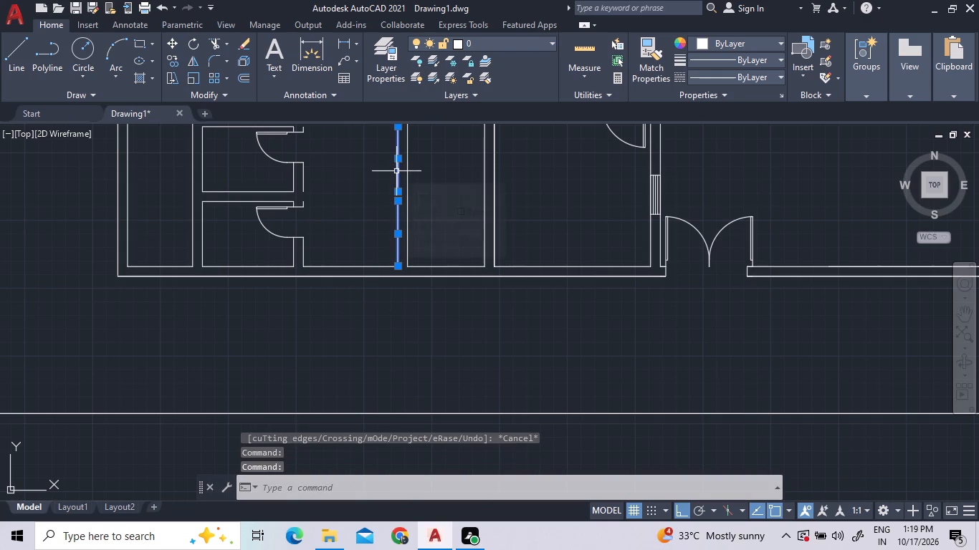
{"action": "type", "text": "j"}
{"action": "key", "text": "space"}
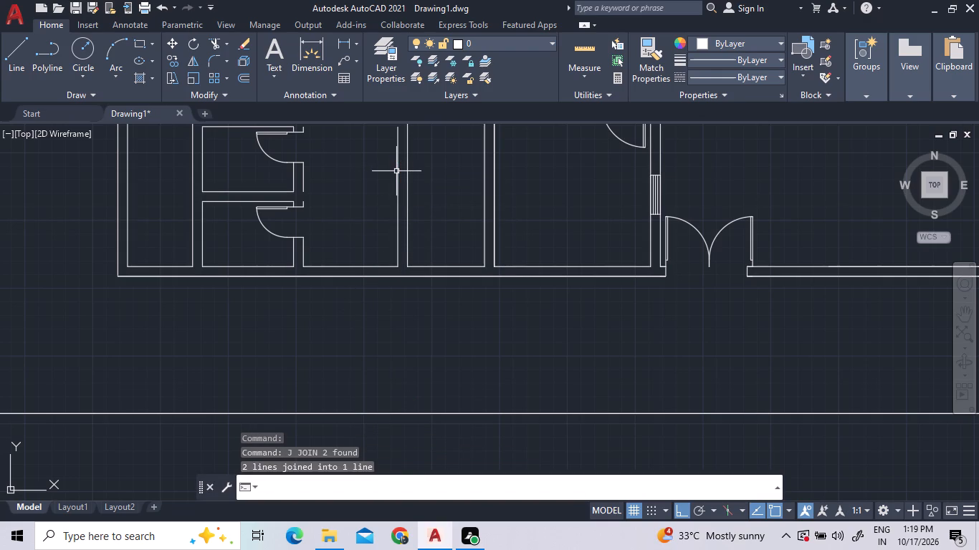
Join the two remaining inner-face segments of the corridor wall south of the double door into one line.
{"action": "scroll", "coordinate": [428, 344], "scroll_direction": "down", "scroll_amount": 2}
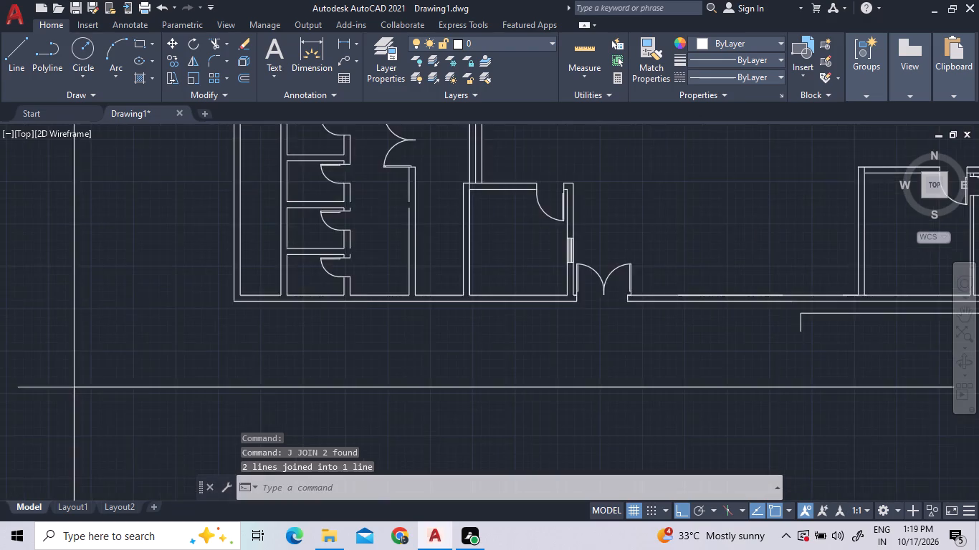
{"action": "scroll", "coordinate": [404, 255], "scroll_direction": "up", "scroll_amount": 2}
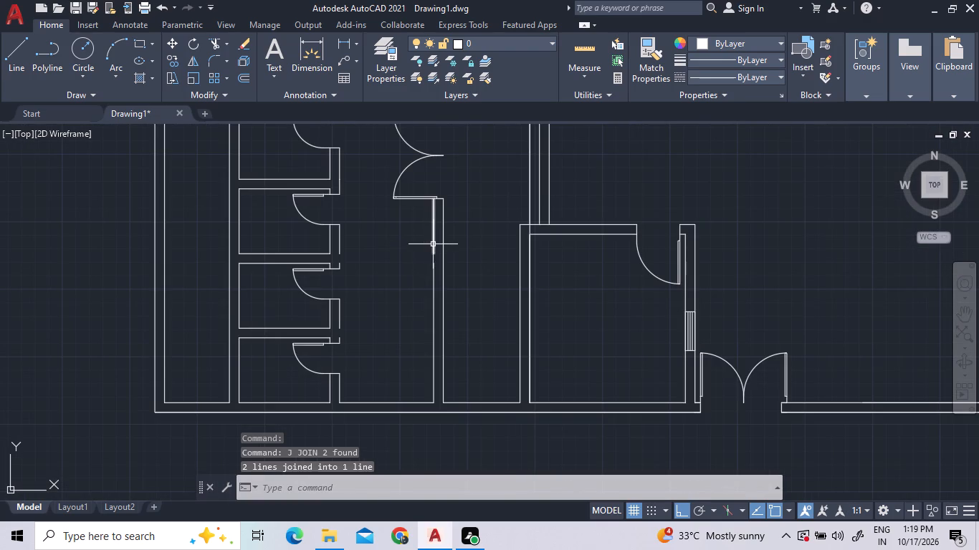
{"action": "left_click", "coordinate": [434, 244]}
{"action": "left_click", "coordinate": [434, 271]}
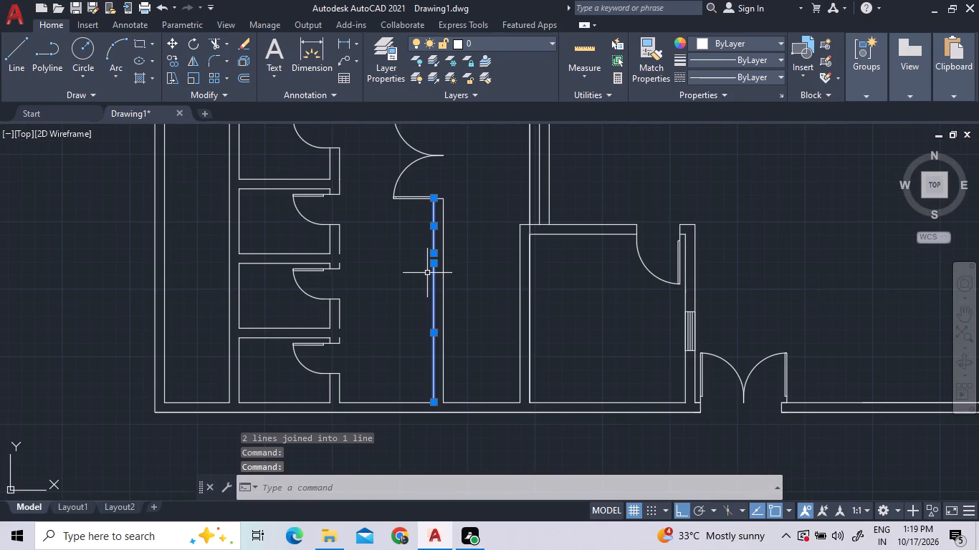
{"action": "type", "text": "j"}
{"action": "key", "text": "space"}
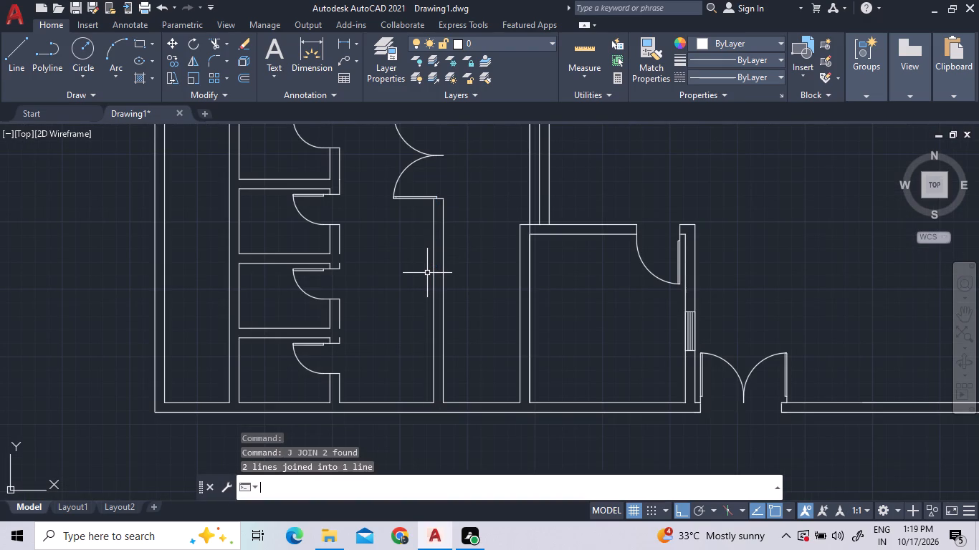
Delete the stray point inside the free end of the double door's south leaf.
{"action": "scroll", "coordinate": [422, 195], "scroll_direction": "up", "scroll_amount": 2}
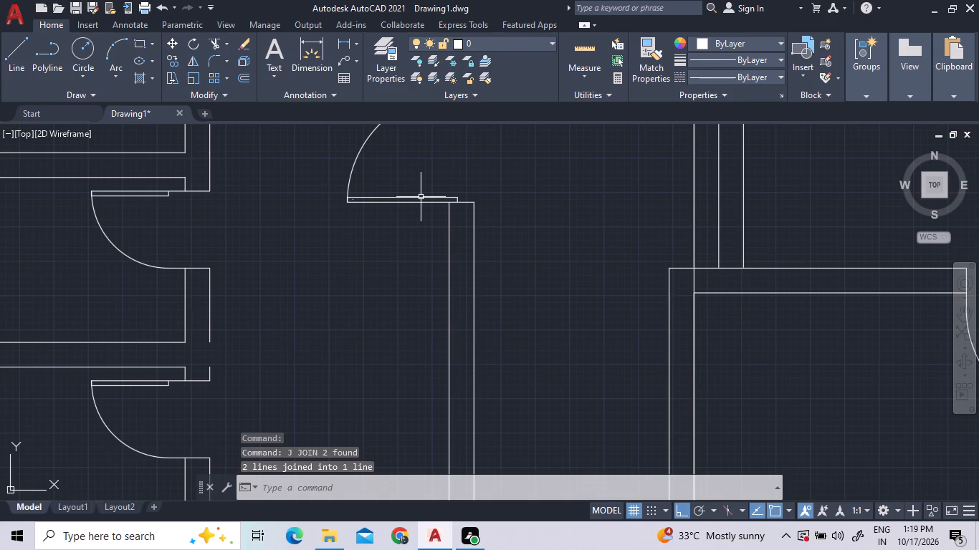
{"action": "scroll", "coordinate": [343, 196], "scroll_direction": "up", "scroll_amount": 3}
{"action": "left_click", "coordinate": [380, 211]}
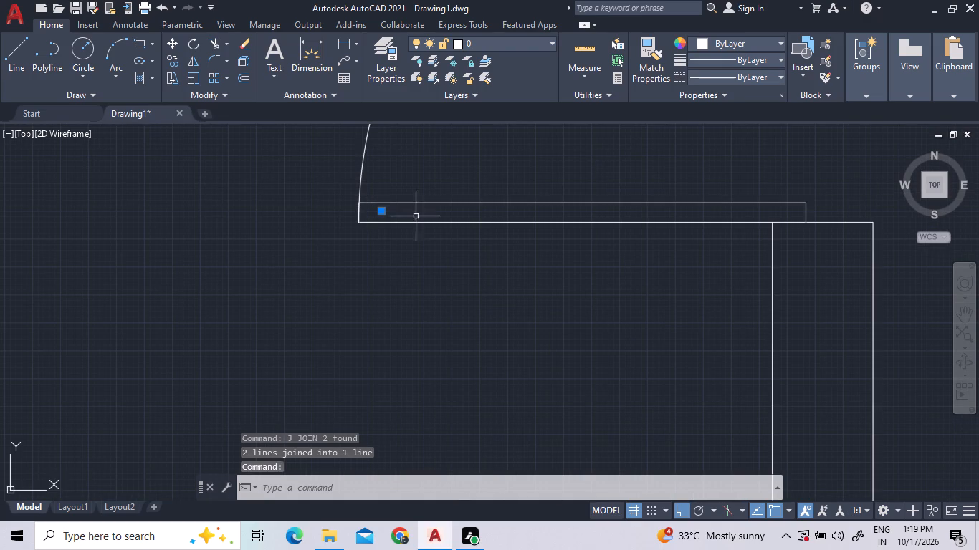
{"action": "key", "text": "Delete"}
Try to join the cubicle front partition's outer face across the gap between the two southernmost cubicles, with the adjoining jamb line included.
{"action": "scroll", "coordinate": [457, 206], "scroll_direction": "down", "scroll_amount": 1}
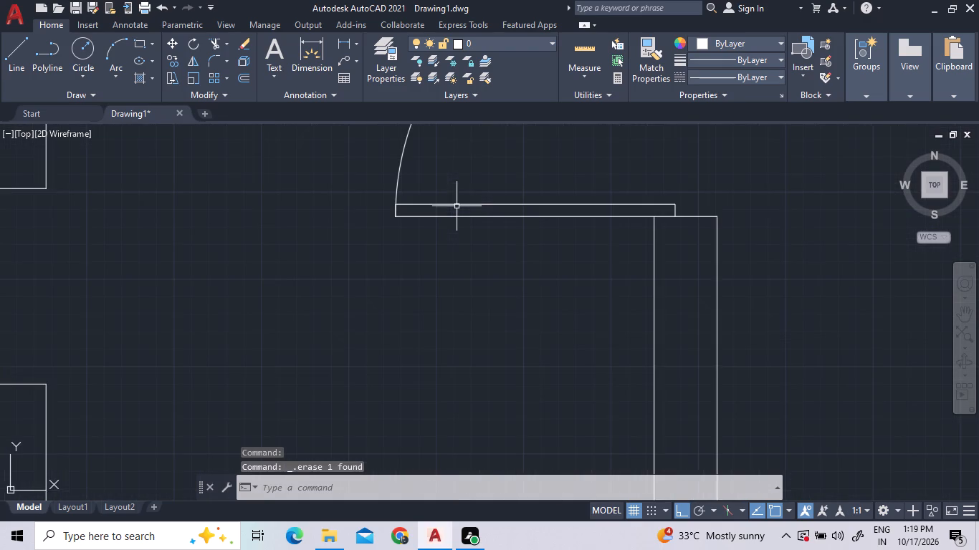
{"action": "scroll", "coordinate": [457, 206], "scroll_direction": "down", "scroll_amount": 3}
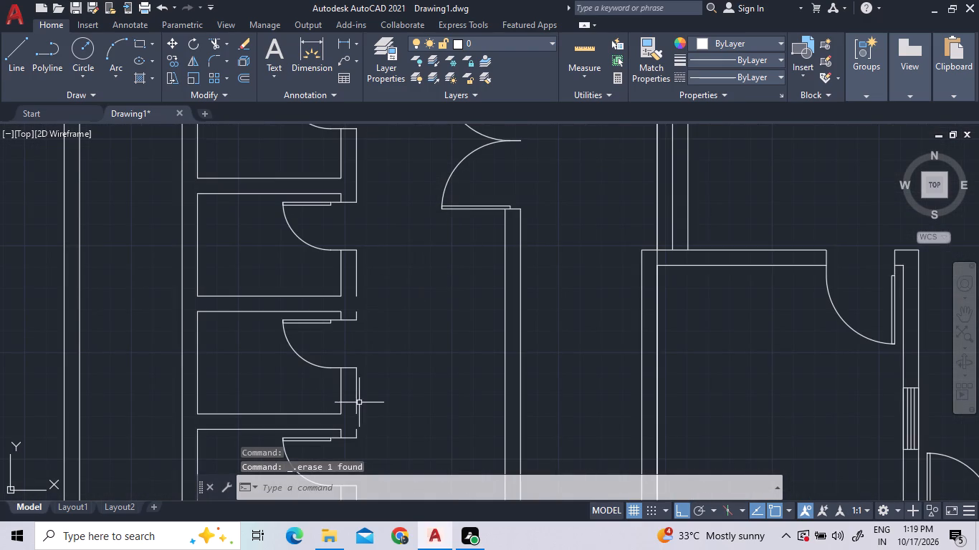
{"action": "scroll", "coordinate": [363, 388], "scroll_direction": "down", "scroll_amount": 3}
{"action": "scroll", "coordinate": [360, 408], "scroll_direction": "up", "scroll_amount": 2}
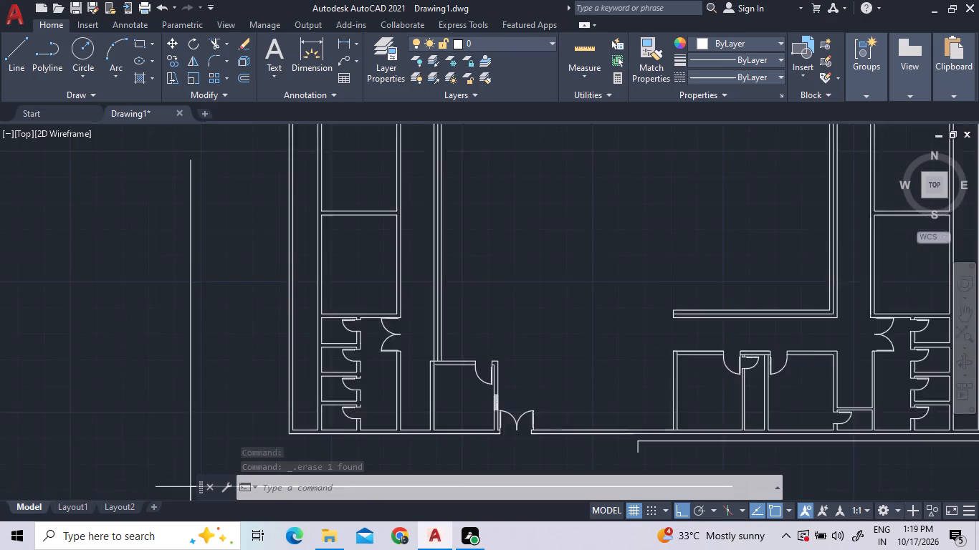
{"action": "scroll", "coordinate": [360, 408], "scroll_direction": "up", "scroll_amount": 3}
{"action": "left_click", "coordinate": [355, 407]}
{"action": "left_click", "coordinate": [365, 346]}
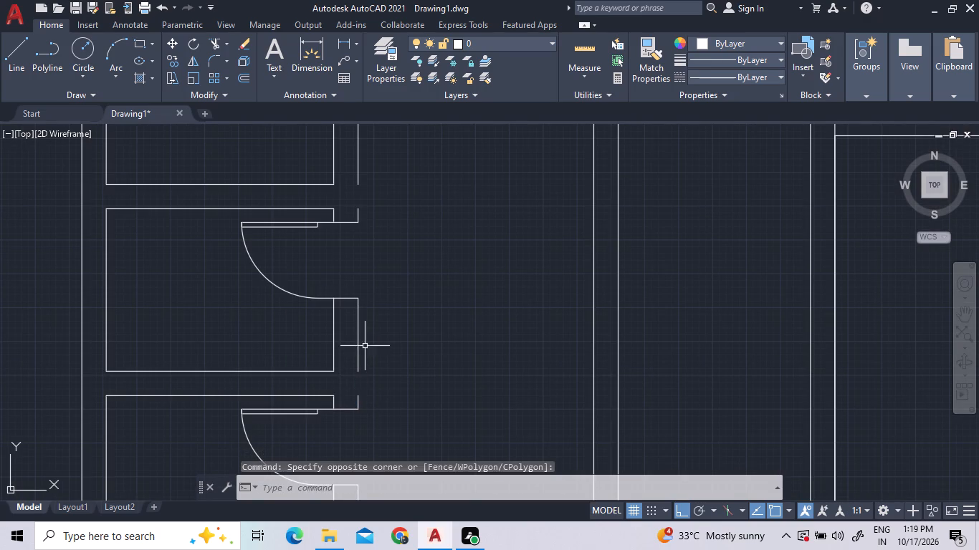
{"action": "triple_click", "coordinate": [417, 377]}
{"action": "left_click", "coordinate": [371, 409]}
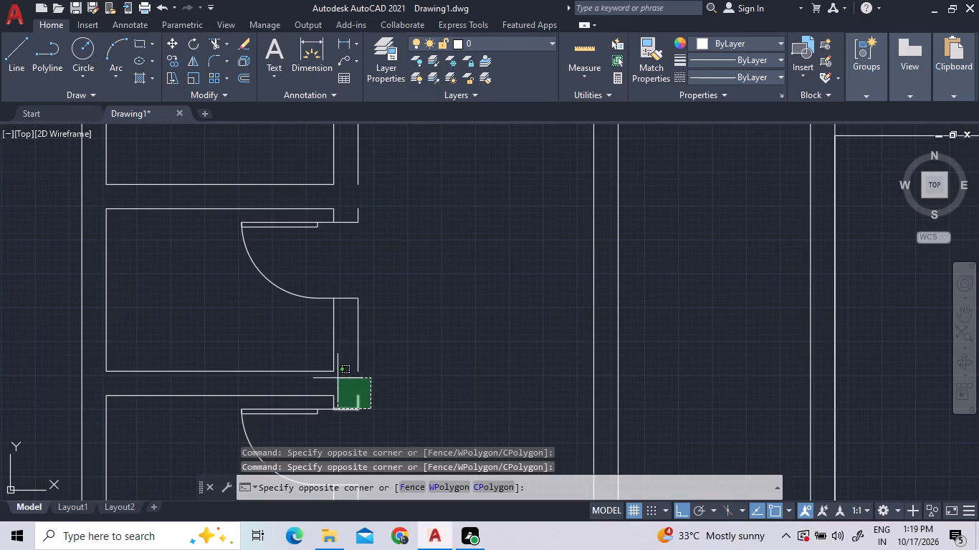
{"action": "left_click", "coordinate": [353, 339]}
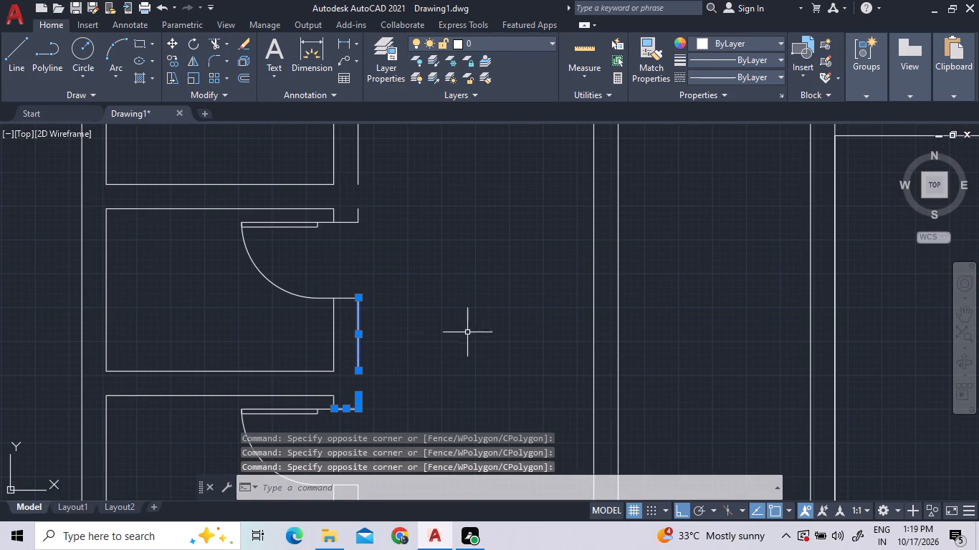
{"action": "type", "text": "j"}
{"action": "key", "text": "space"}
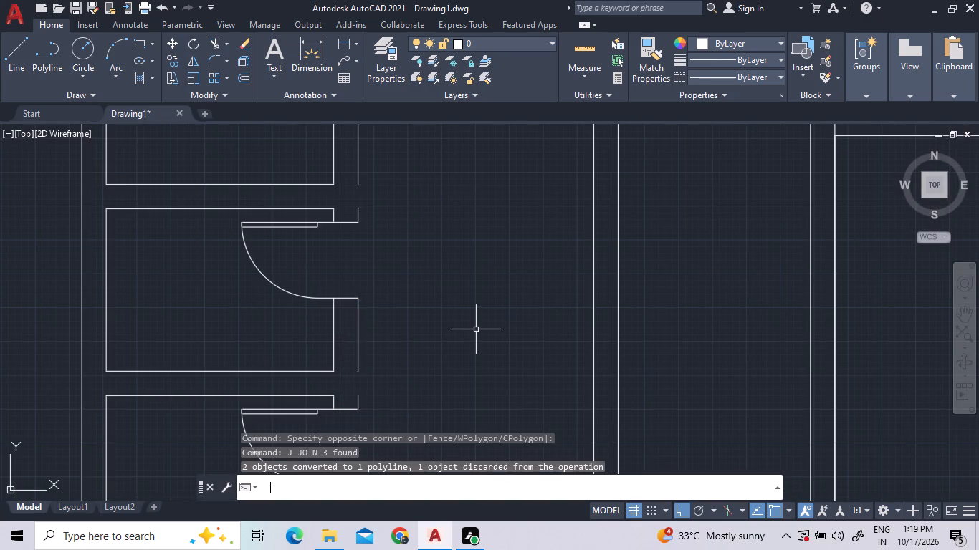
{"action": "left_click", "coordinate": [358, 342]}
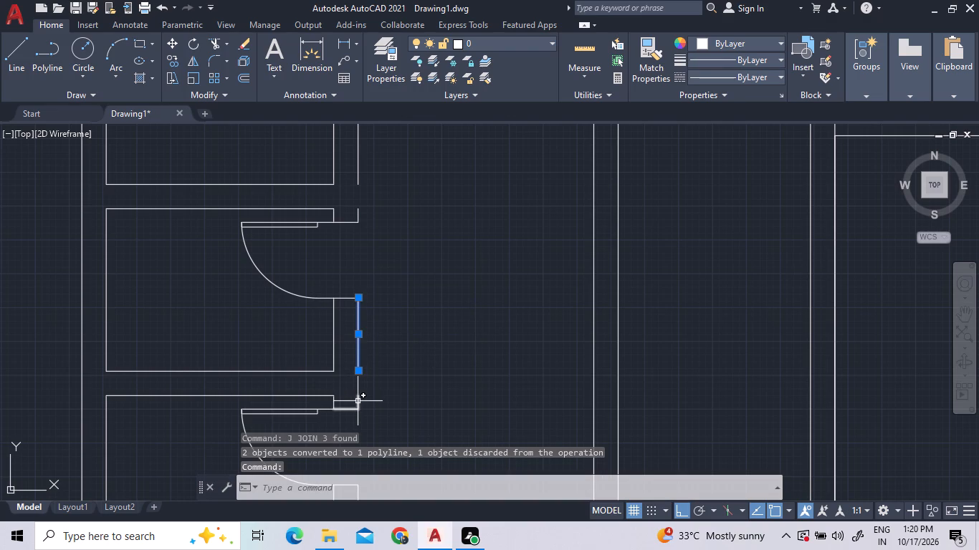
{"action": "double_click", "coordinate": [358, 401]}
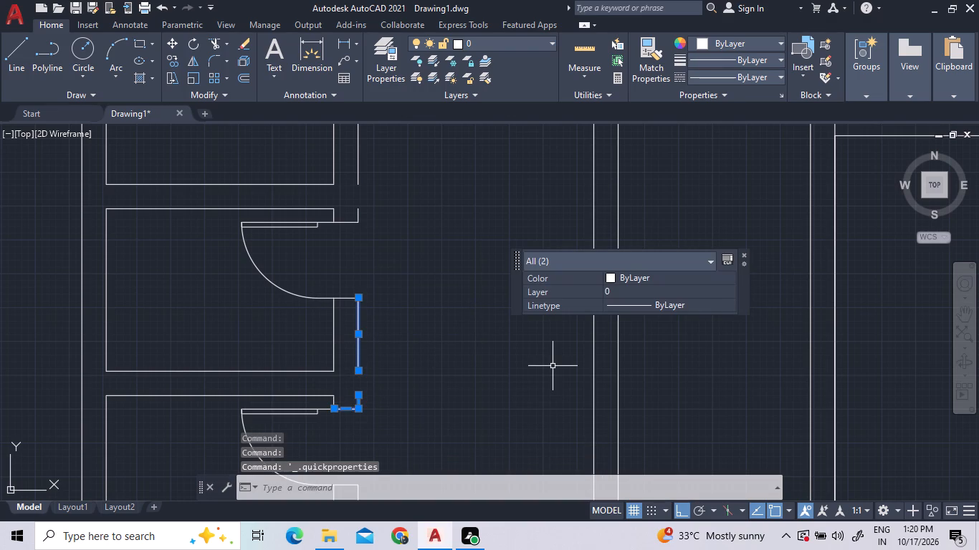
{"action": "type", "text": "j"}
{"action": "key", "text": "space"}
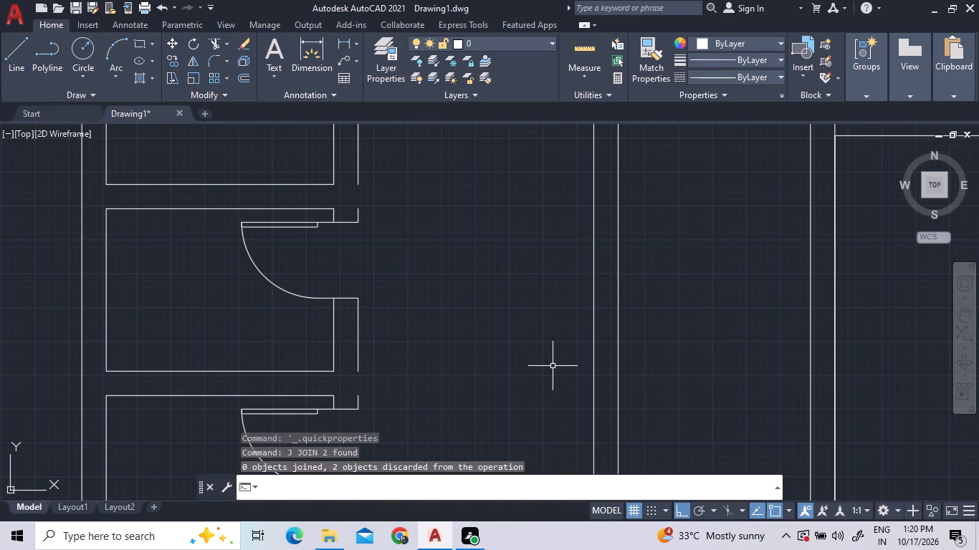
Explode the southernmost cubicle's jamb polyline and join its short vertical segment to the partition face north of it.
{"action": "scroll", "coordinate": [401, 410], "scroll_direction": "up", "scroll_amount": 4}
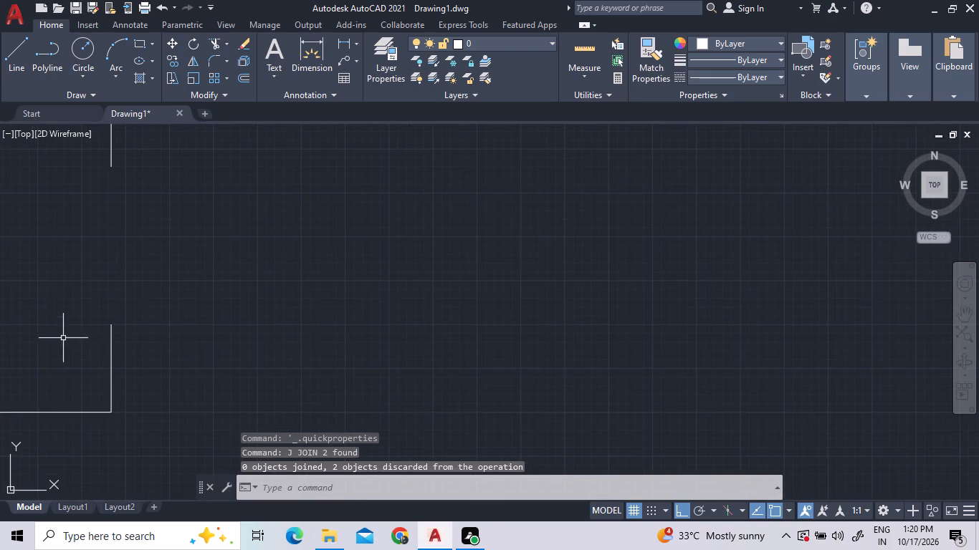
{"action": "left_click", "coordinate": [112, 345]}
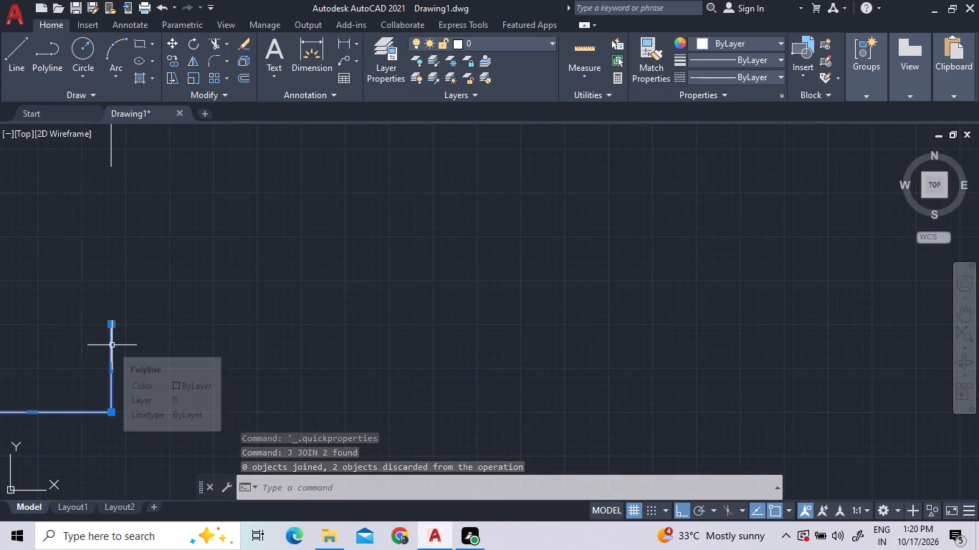
{"action": "type", "text": "x"}
{"action": "key", "text": "space"}
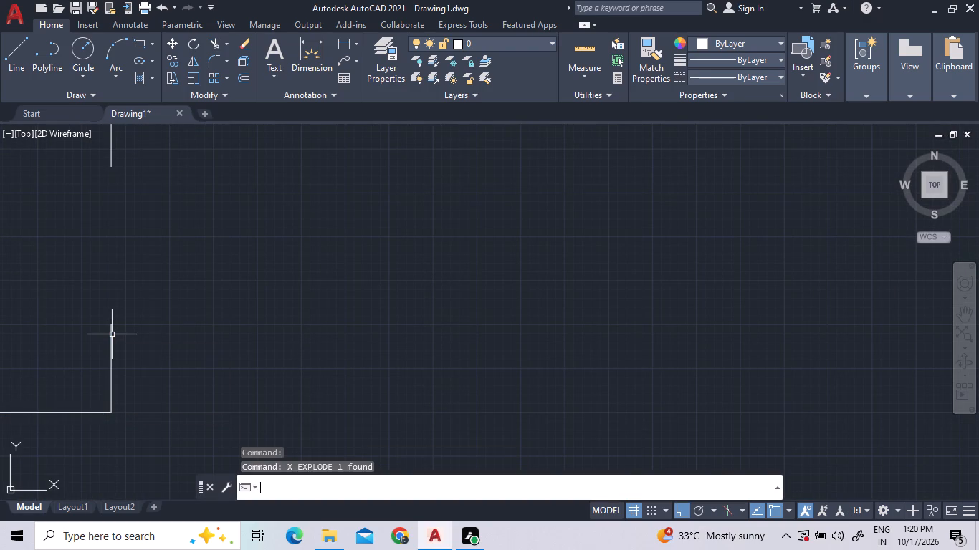
{"action": "double_click", "coordinate": [112, 334]}
{"action": "double_click", "coordinate": [112, 340]}
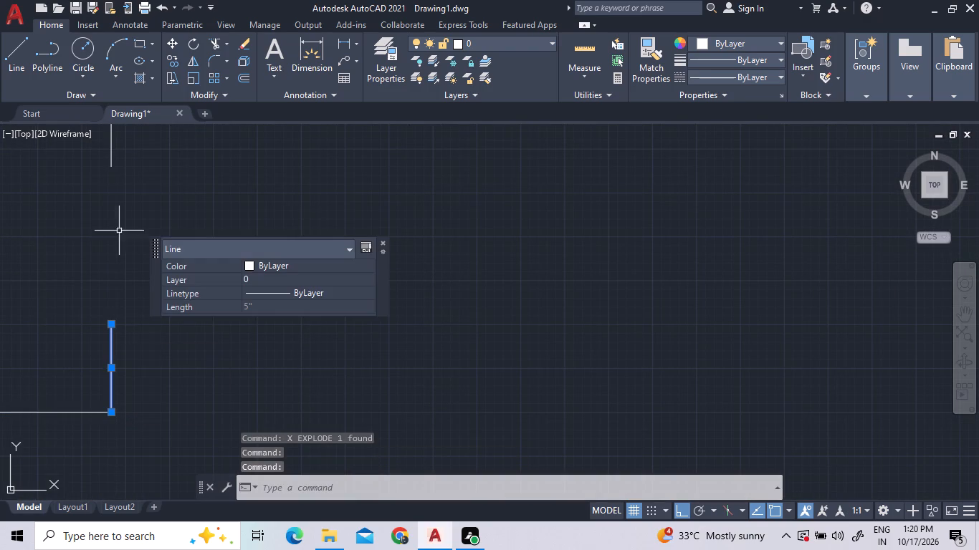
{"action": "double_click", "coordinate": [110, 161]}
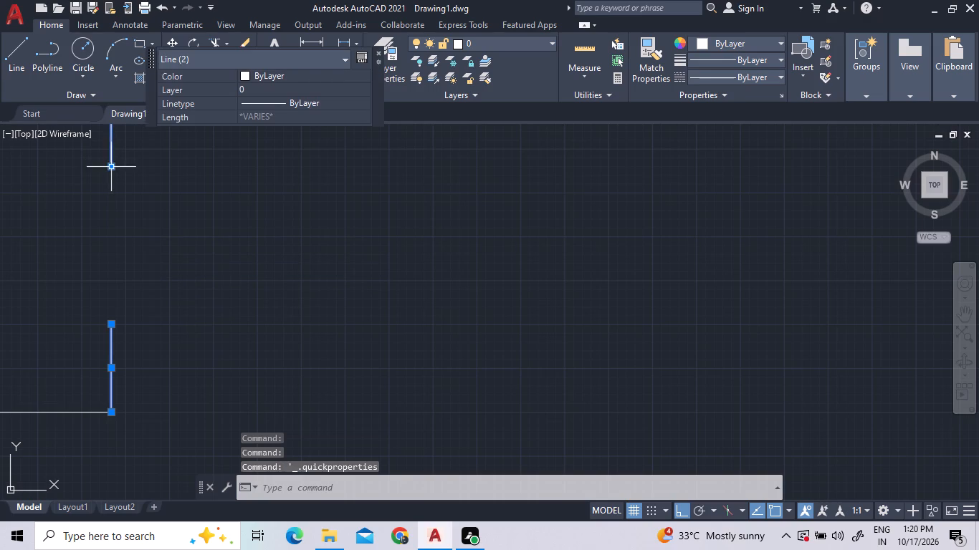
{"action": "key", "text": "j"}
{"action": "key", "text": "space"}
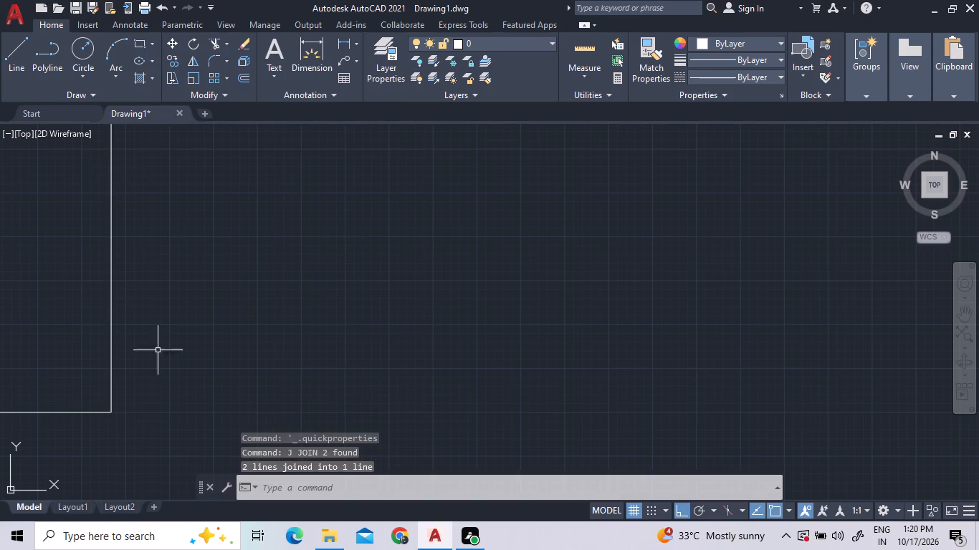
Join the front partition's outer-face segments across the gap between the second and third cubicles from the north.
{"action": "scroll", "coordinate": [158, 350], "scroll_direction": "down", "scroll_amount": 5}
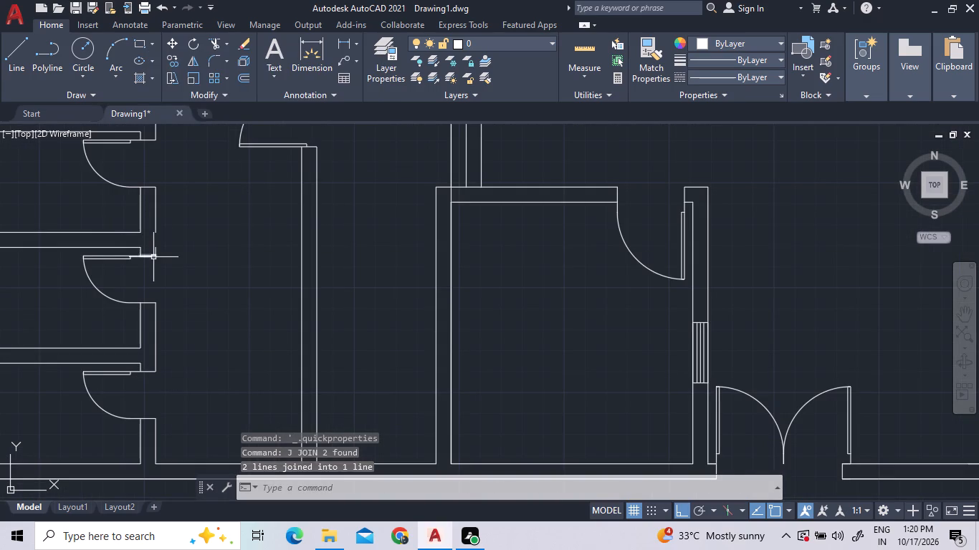
{"action": "double_click", "coordinate": [153, 256]}
{"action": "scroll", "coordinate": [153, 256], "scroll_direction": "up", "scroll_amount": 4}
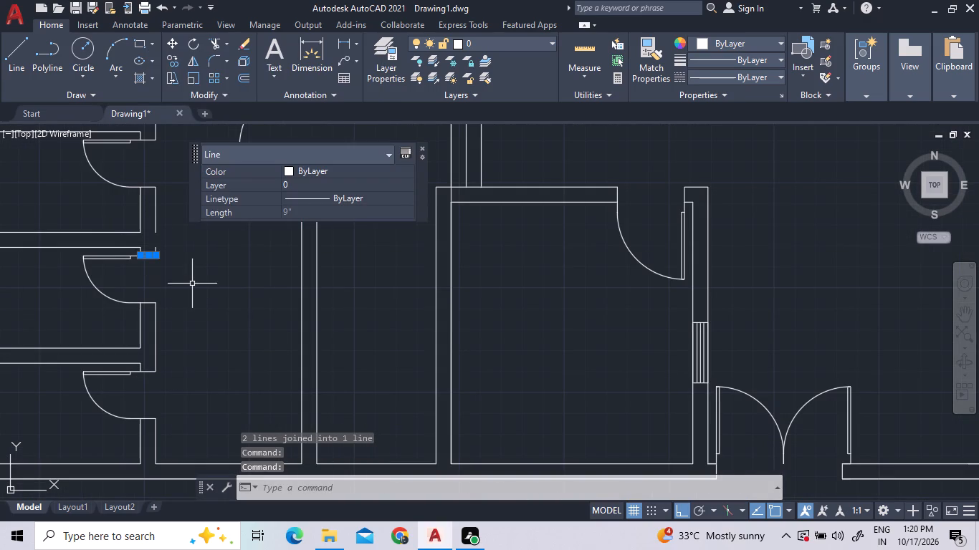
{"action": "key", "text": "Escape"}
{"action": "scroll", "coordinate": [163, 243], "scroll_direction": "up", "scroll_amount": 3}
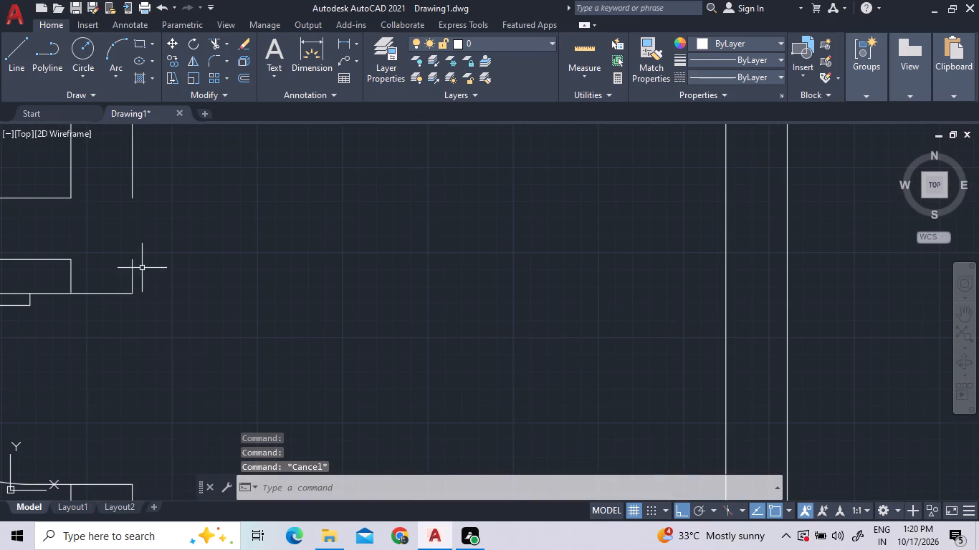
{"action": "double_click", "coordinate": [132, 269]}
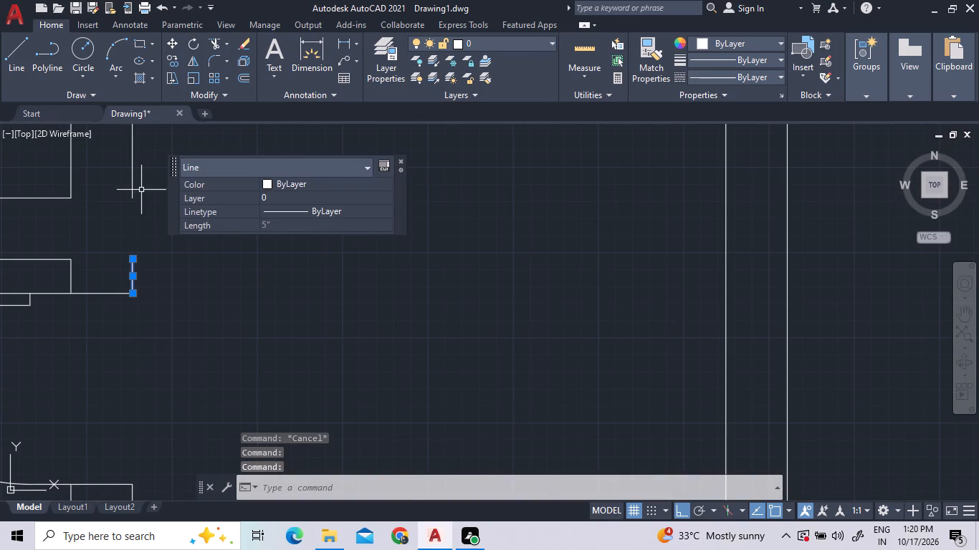
{"action": "triple_click", "coordinate": [131, 187]}
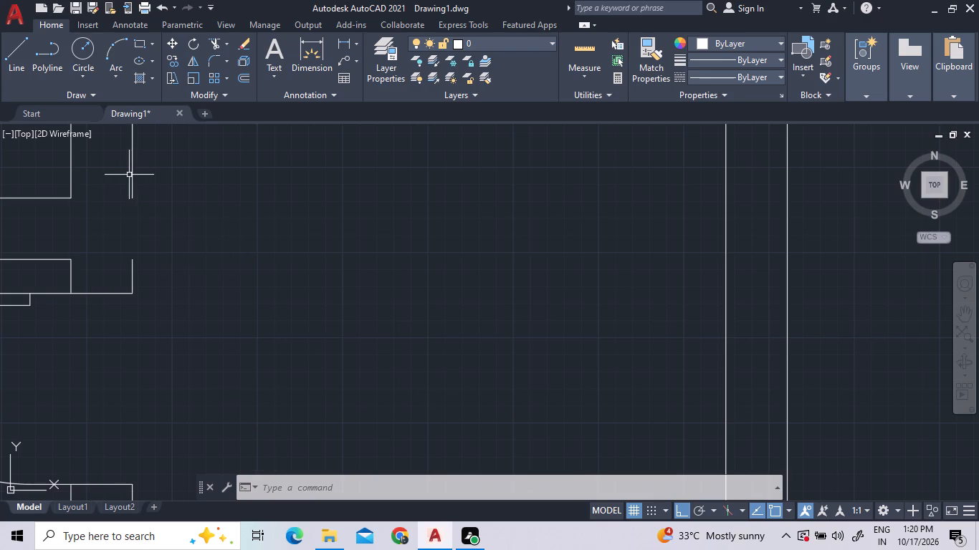
{"action": "left_click", "coordinate": [133, 175]}
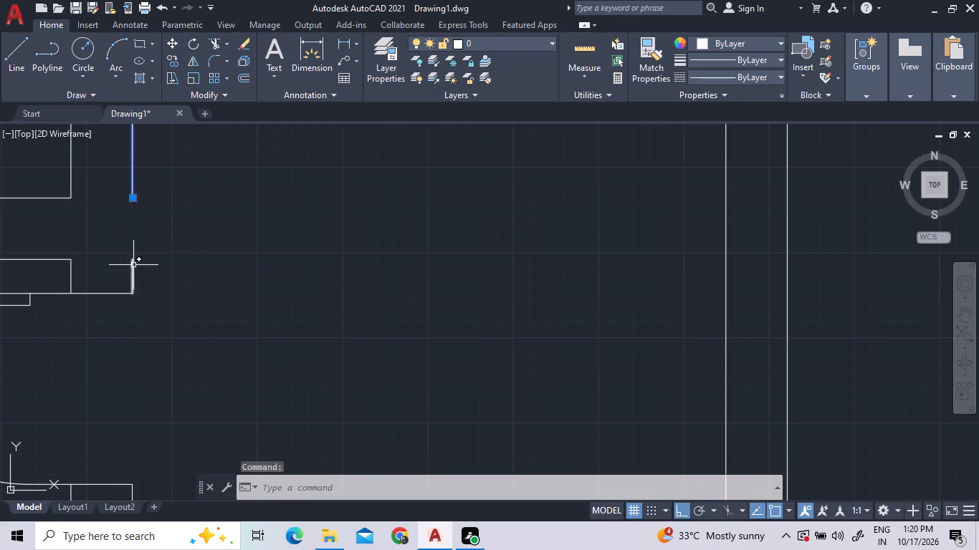
{"action": "double_click", "coordinate": [133, 265]}
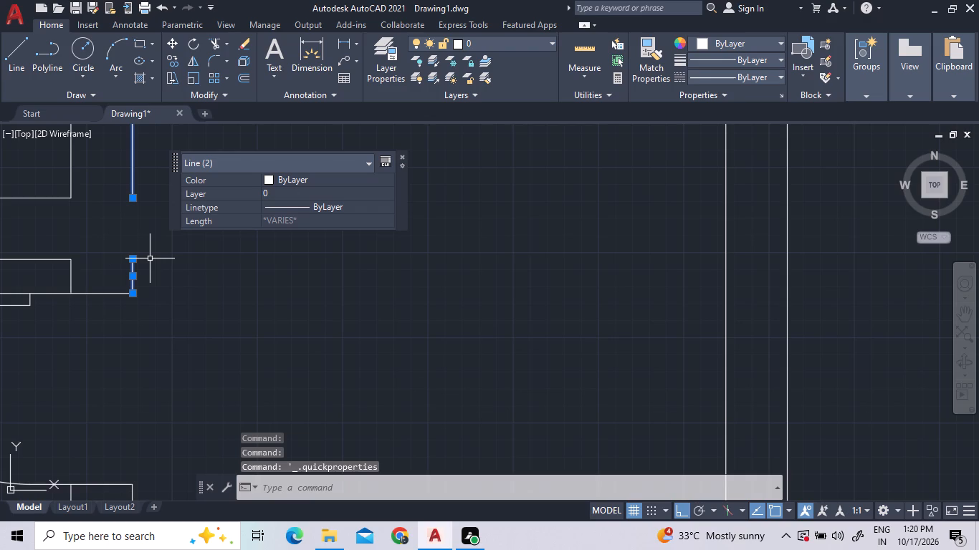
{"action": "type", "text": "j"}
{"action": "key", "text": "space"}
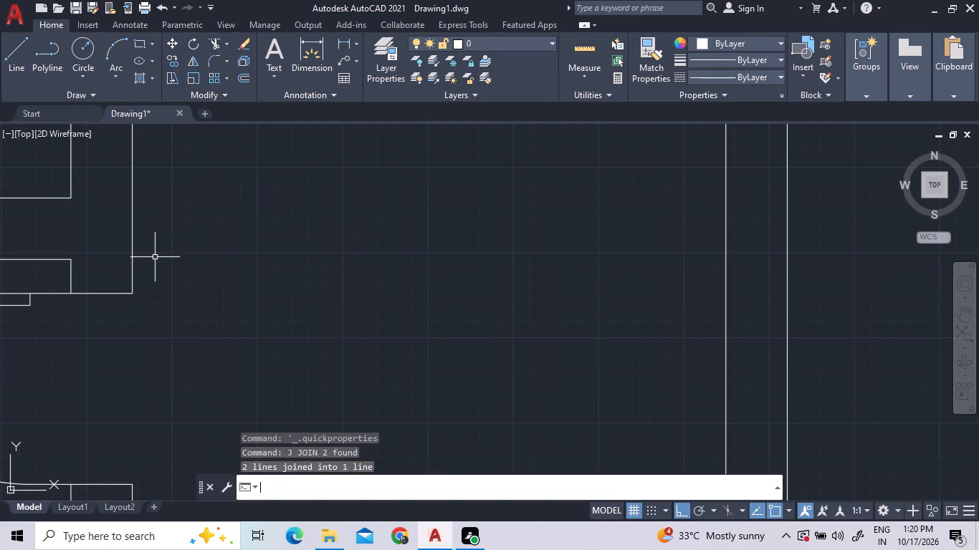
Check the full floor plan and compare the southwest cubicle block and its double door with the southeast block.
{"action": "key", "text": "space"}
{"action": "scroll", "coordinate": [206, 384], "scroll_direction": "down", "scroll_amount": 4}
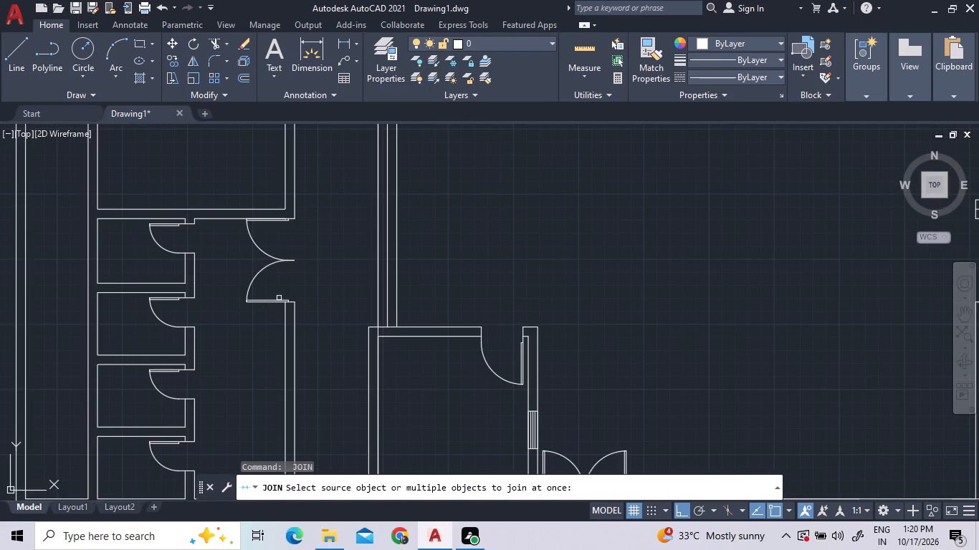
{"action": "scroll", "coordinate": [280, 295], "scroll_direction": "down", "scroll_amount": 3}
{"action": "scroll", "coordinate": [293, 354], "scroll_direction": "down", "scroll_amount": 1}
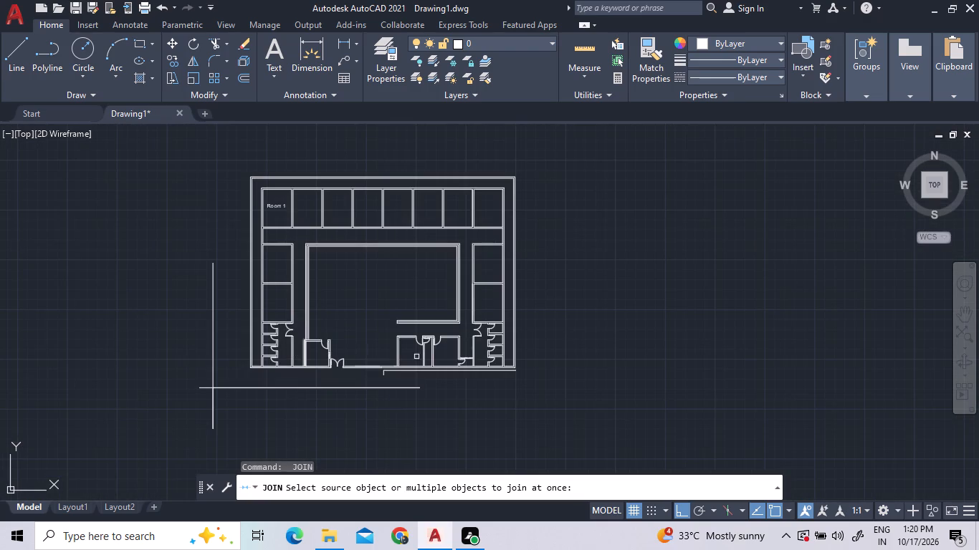
{"action": "scroll", "coordinate": [459, 339], "scroll_direction": "up", "scroll_amount": 2}
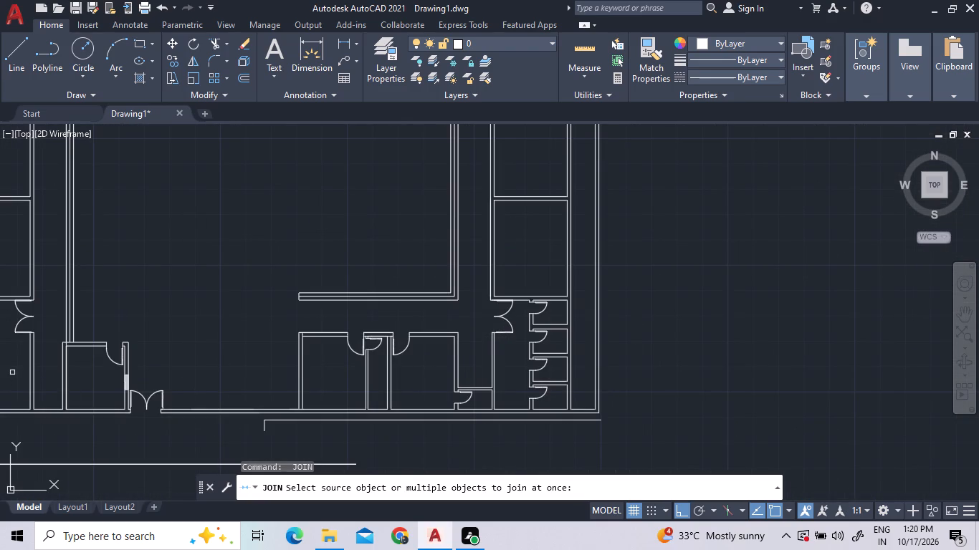
{"action": "scroll", "coordinate": [14, 370], "scroll_direction": "up", "scroll_amount": 3}
{"action": "scroll", "coordinate": [91, 379], "scroll_direction": "down", "scroll_amount": 2}
{"action": "scroll", "coordinate": [22, 438], "scroll_direction": "down", "scroll_amount": 2}
{"action": "middle_click_drag", "start_coordinate": [57, 412], "coordinate": [198, 387]}
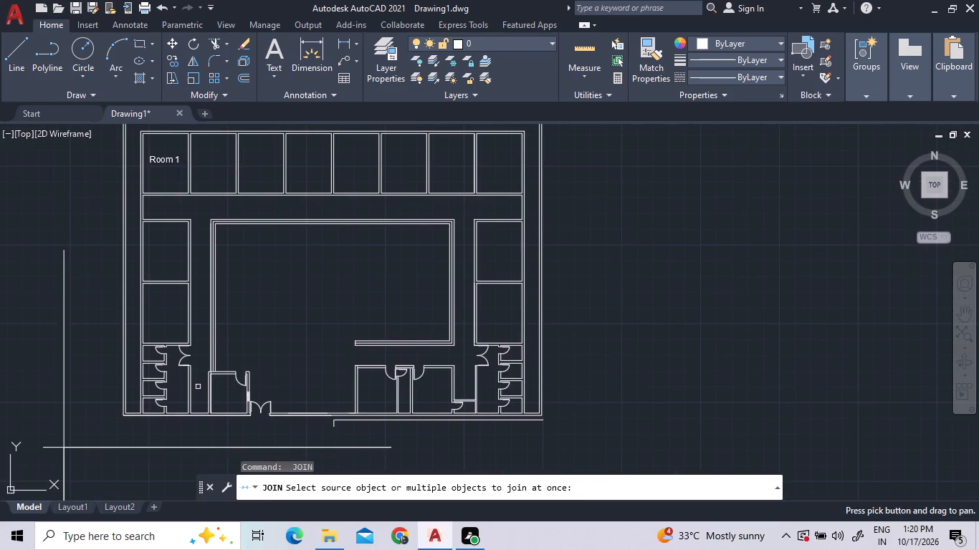
{"action": "scroll", "coordinate": [184, 388], "scroll_direction": "up", "scroll_amount": 2}
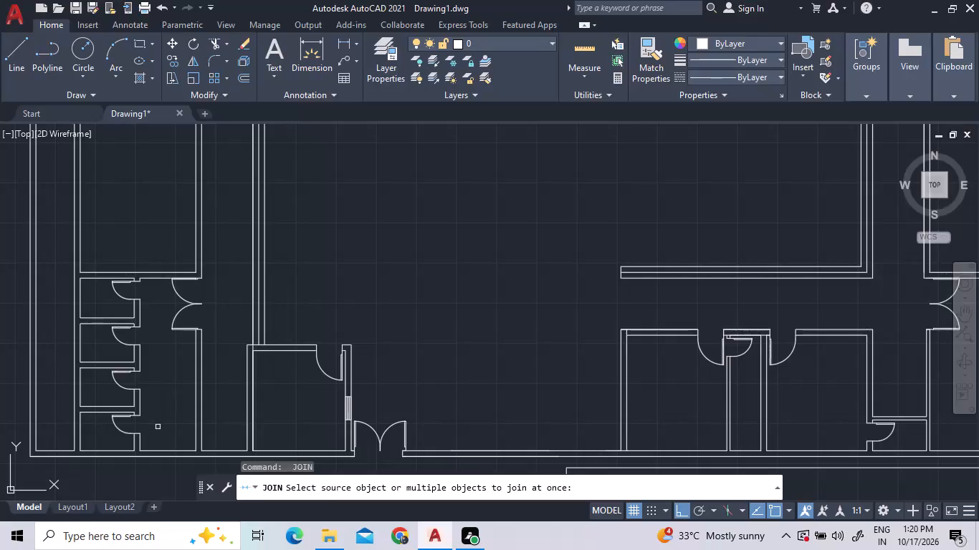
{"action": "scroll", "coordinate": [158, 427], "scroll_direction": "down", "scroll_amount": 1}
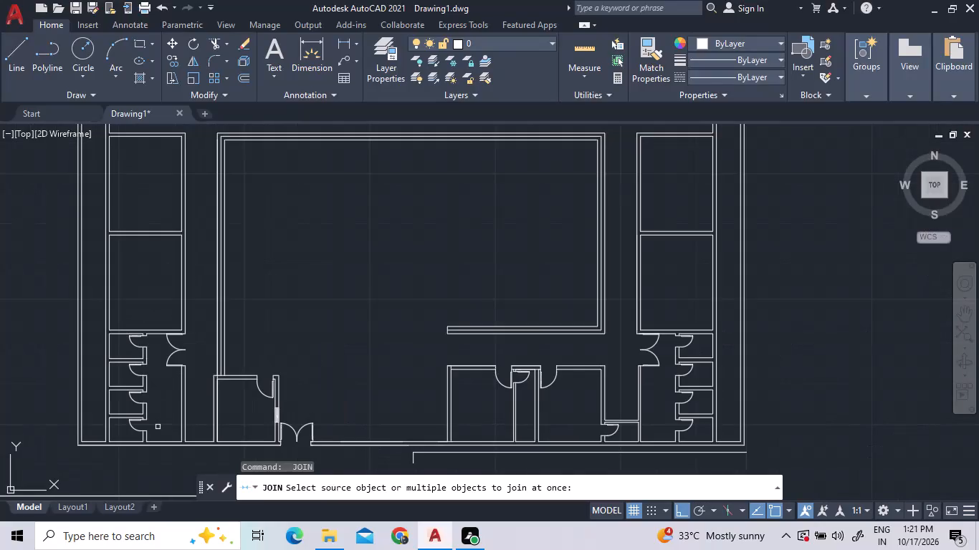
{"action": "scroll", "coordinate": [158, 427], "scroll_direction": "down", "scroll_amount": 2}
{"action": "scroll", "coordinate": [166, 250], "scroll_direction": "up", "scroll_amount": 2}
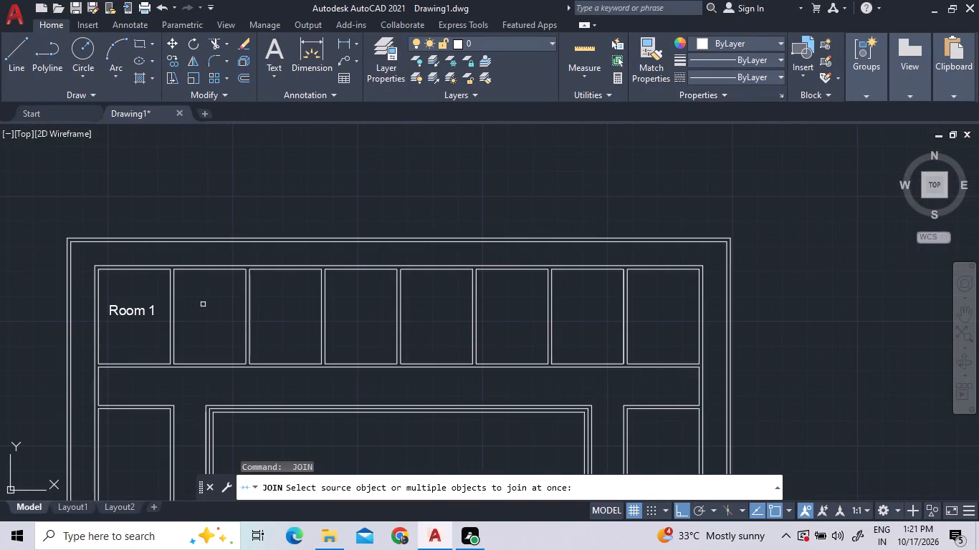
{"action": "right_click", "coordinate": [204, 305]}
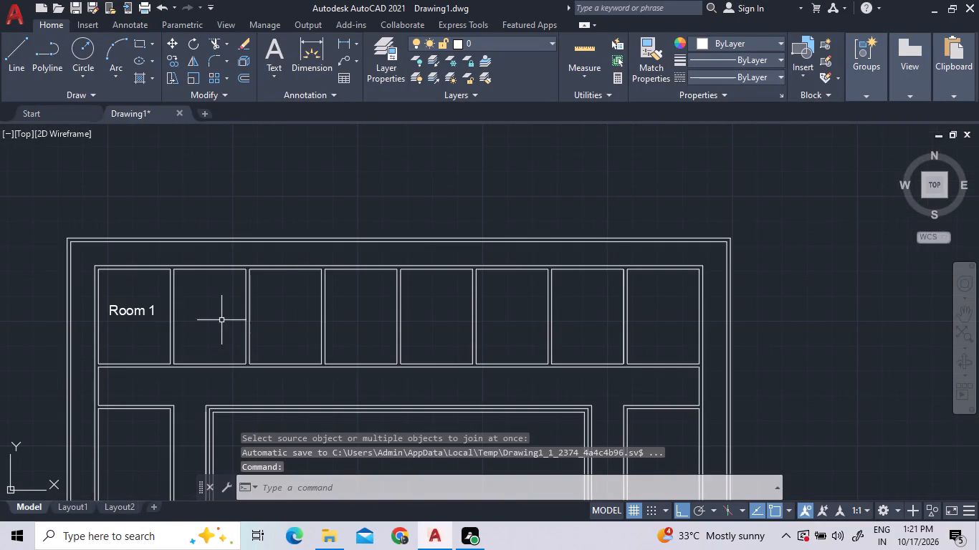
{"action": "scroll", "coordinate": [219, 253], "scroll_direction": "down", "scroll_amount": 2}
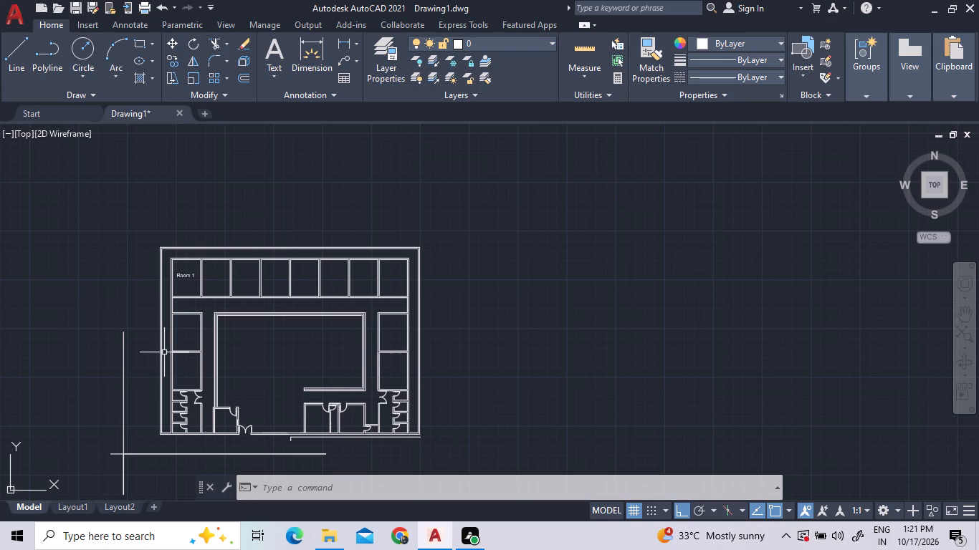
Draw a line across the east wall's thickness at the northeast inner corner of the northern west-side room.
{"action": "scroll", "coordinate": [205, 366], "scroll_direction": "up", "scroll_amount": 5}
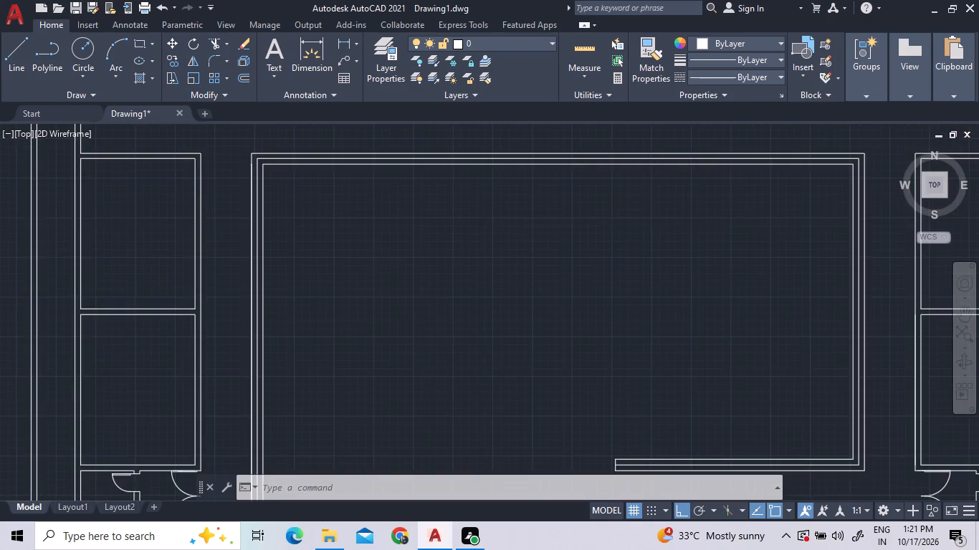
{"action": "left_click", "coordinate": [14, 54]}
{"action": "middle_click_drag", "start_coordinate": [180, 249], "coordinate": [166, 317]}
{"action": "scroll", "coordinate": [166, 317], "scroll_direction": "down", "scroll_amount": 1}
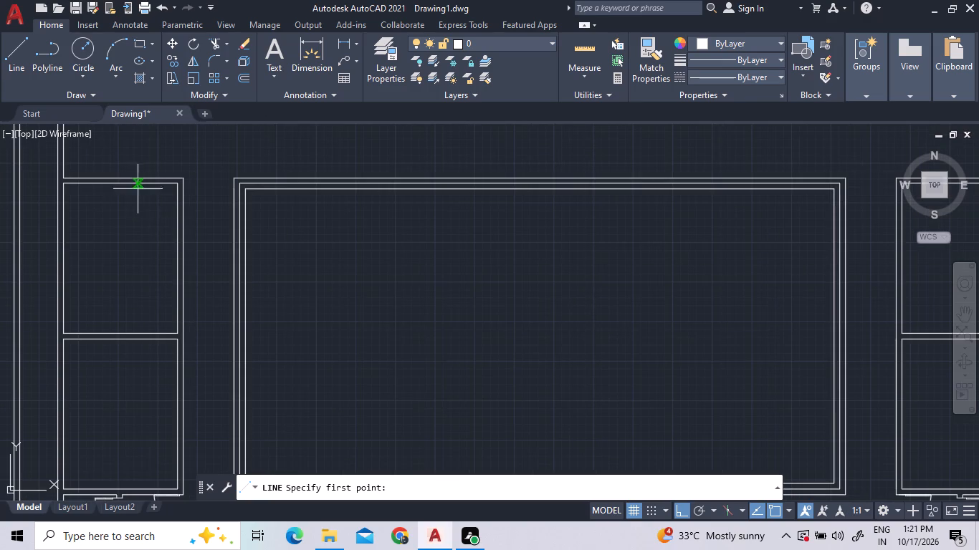
{"action": "left_click", "coordinate": [179, 182]}
{"action": "triple_click", "coordinate": [186, 183]}
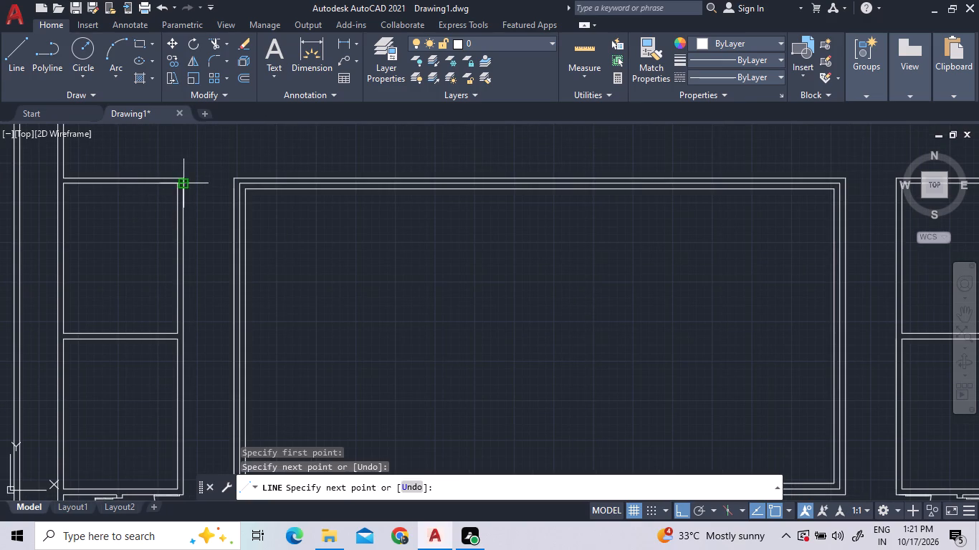
Draw a 9" line across the east wall's thickness at the north end of the southern west-side room.
{"action": "triple_click", "coordinate": [17, 68]}
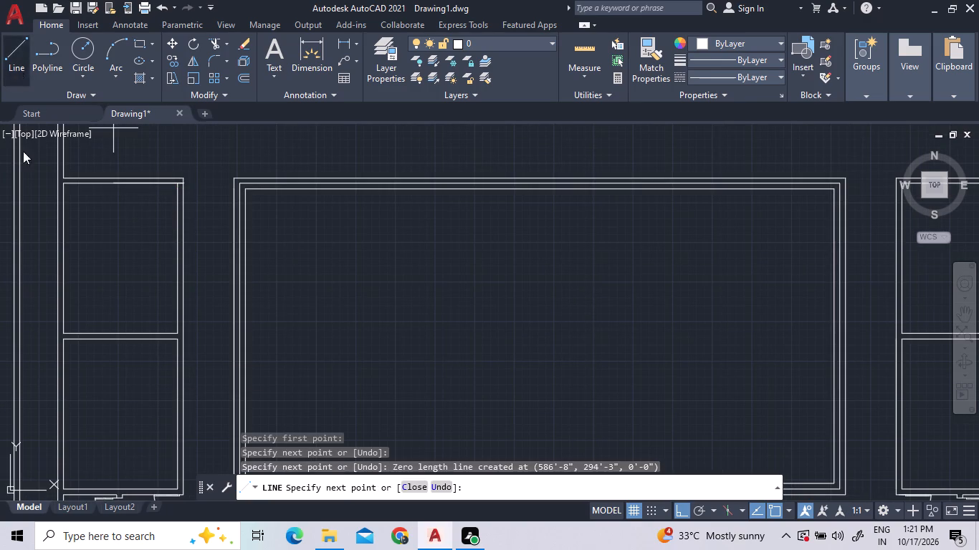
{"action": "scroll", "coordinate": [173, 353], "scroll_direction": "up", "scroll_amount": 3}
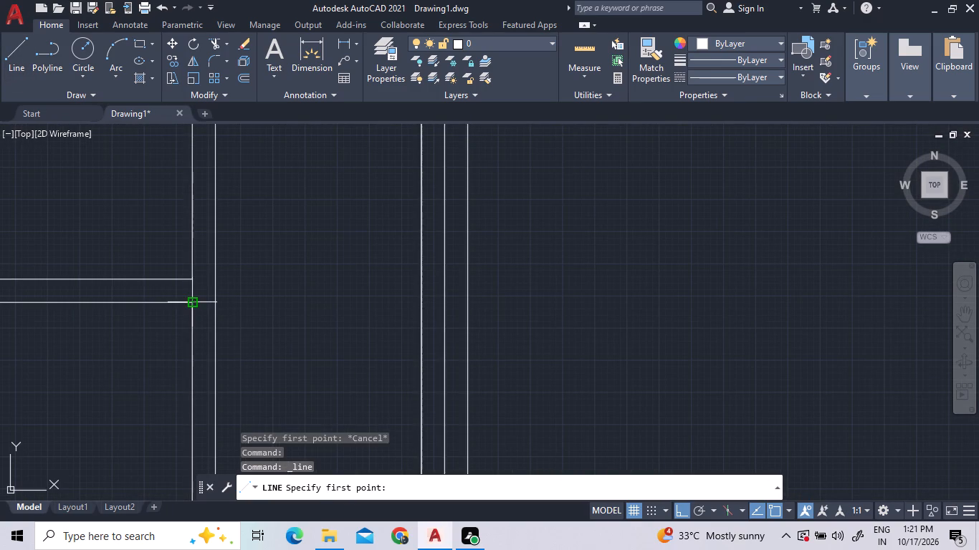
{"action": "left_click", "coordinate": [190, 304]}
{"action": "left_click", "coordinate": [214, 304]}
{"action": "right_click", "coordinate": [283, 281]}
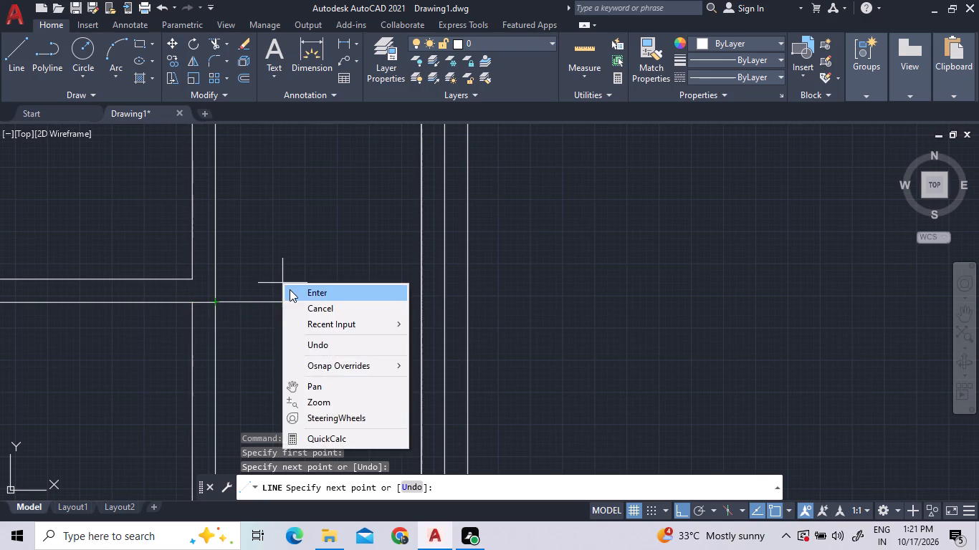
{"action": "left_click", "coordinate": [290, 289]}
Offset the short line across the southern west-side room's east wall 5" to the south.
{"action": "scroll", "coordinate": [301, 301], "scroll_direction": "down", "scroll_amount": 3}
{"action": "middle_click_drag", "start_coordinate": [312, 304], "coordinate": [312, 287]}
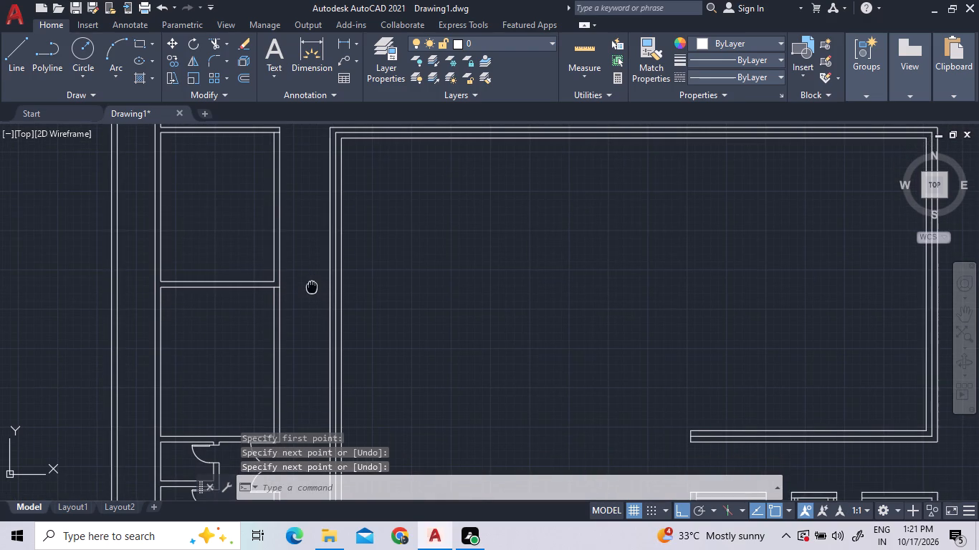
{"action": "middle_click_drag", "start_coordinate": [312, 287], "coordinate": [309, 296]}
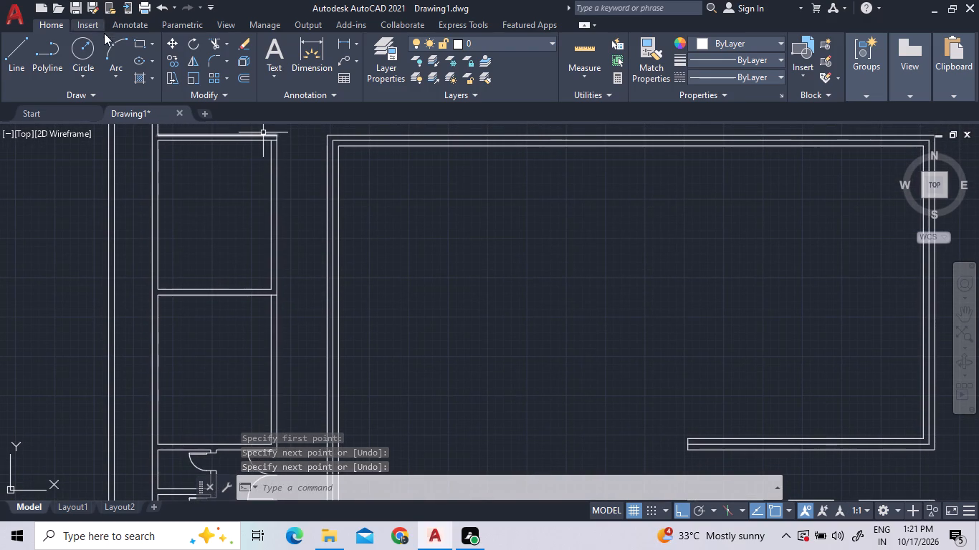
{"action": "scroll", "coordinate": [272, 142], "scroll_direction": "up", "scroll_amount": 3}
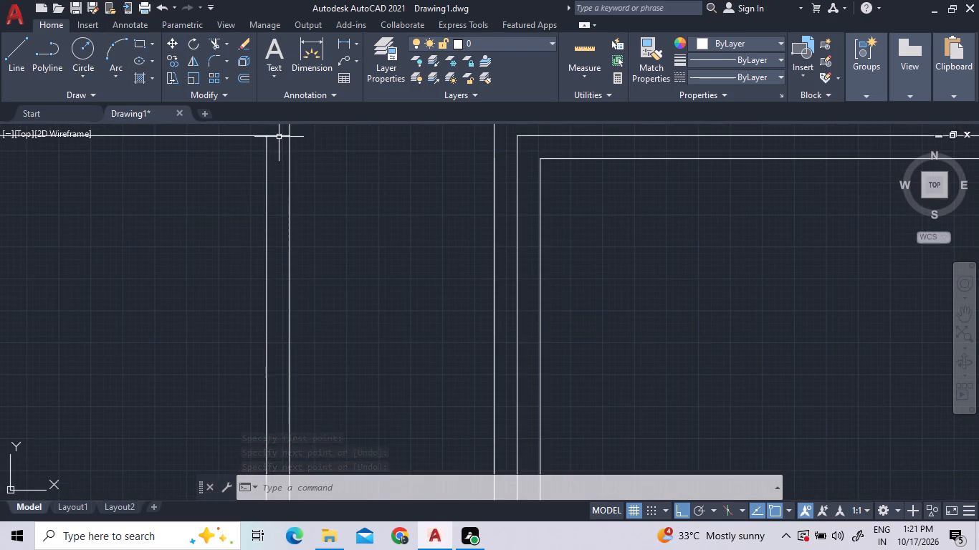
{"action": "double_click", "coordinate": [279, 137]}
{"action": "scroll", "coordinate": [291, 168], "scroll_direction": "down", "scroll_amount": 3}
{"action": "scroll", "coordinate": [288, 321], "scroll_direction": "up", "scroll_amount": 1}
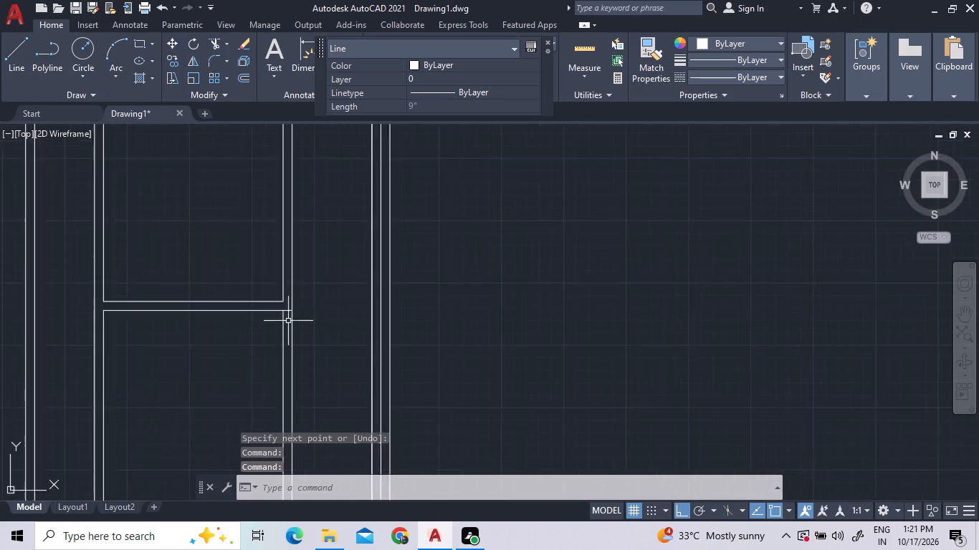
{"action": "scroll", "coordinate": [287, 321], "scroll_direction": "up", "scroll_amount": 1}
{"action": "double_click", "coordinate": [290, 303]}
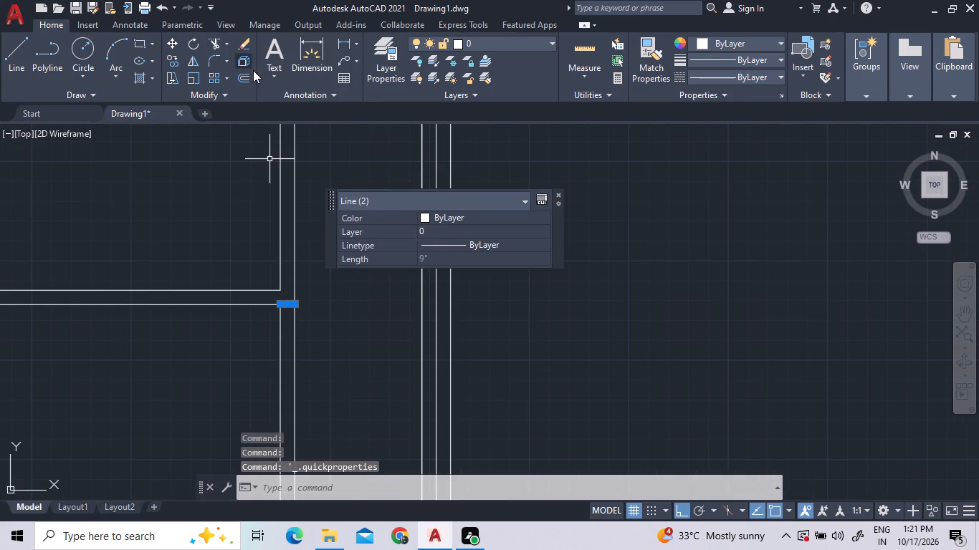
{"action": "left_click", "coordinate": [246, 77]}
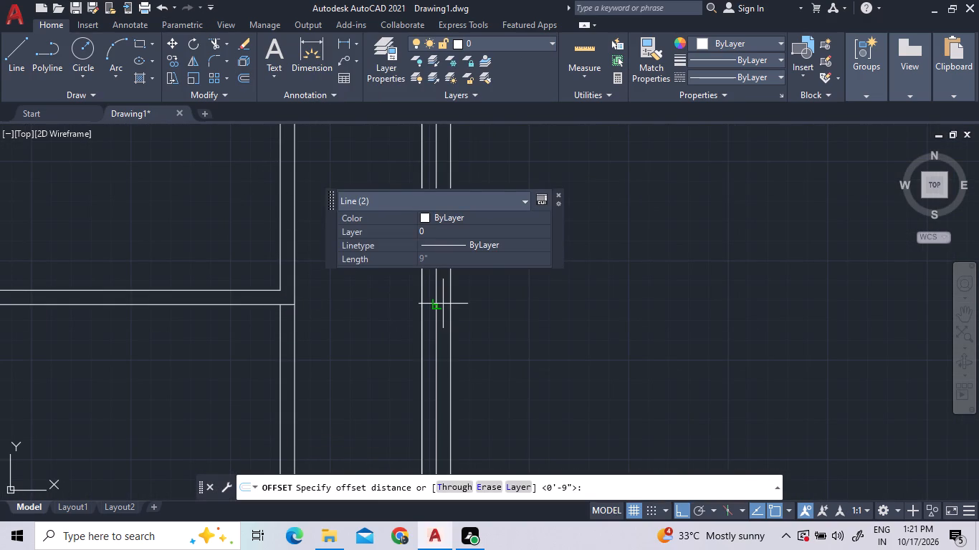
{"action": "type", "text": "5\""}
{"action": "key", "text": "Return"}
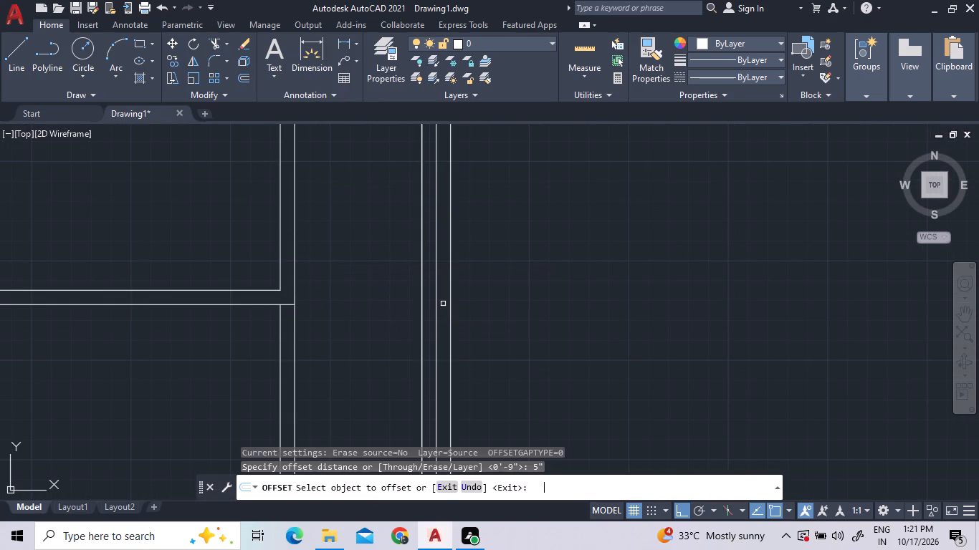
{"action": "double_click", "coordinate": [290, 304]}
{"action": "double_click", "coordinate": [287, 332]}
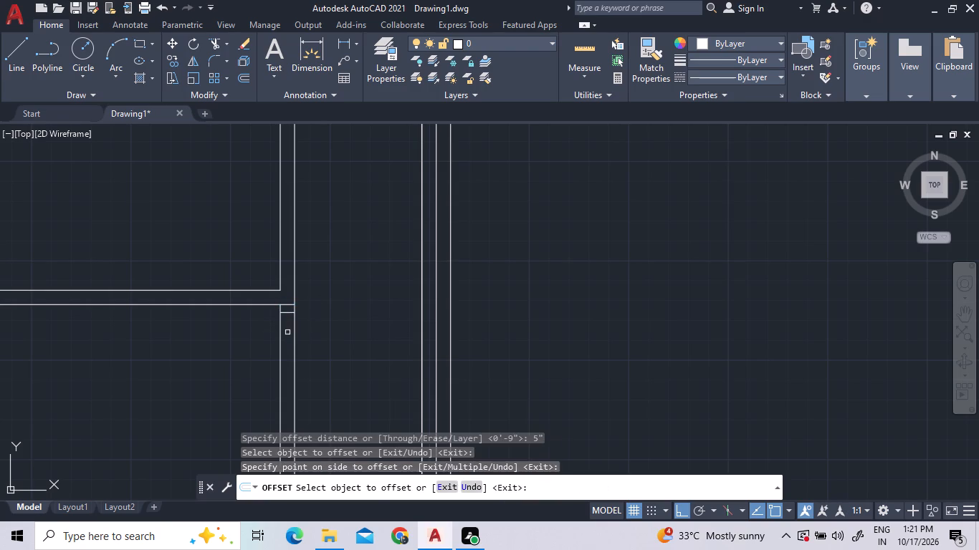
Offset the short line across the northern west-side room's east wall 5" to the south.
{"action": "scroll", "coordinate": [332, 402], "scroll_direction": "down", "scroll_amount": 2}
{"action": "scroll", "coordinate": [321, 203], "scroll_direction": "up", "scroll_amount": 3}
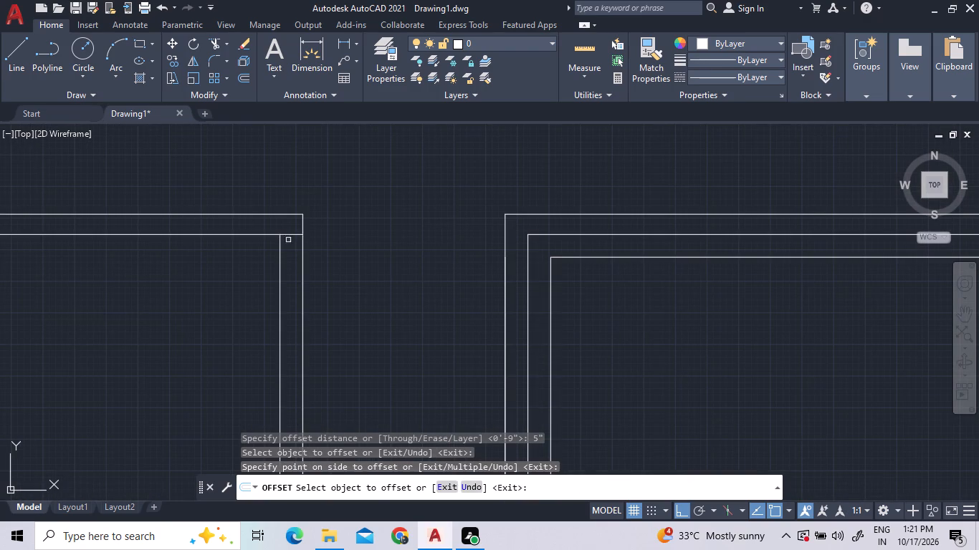
{"action": "double_click", "coordinate": [291, 233]}
{"action": "double_click", "coordinate": [291, 264]}
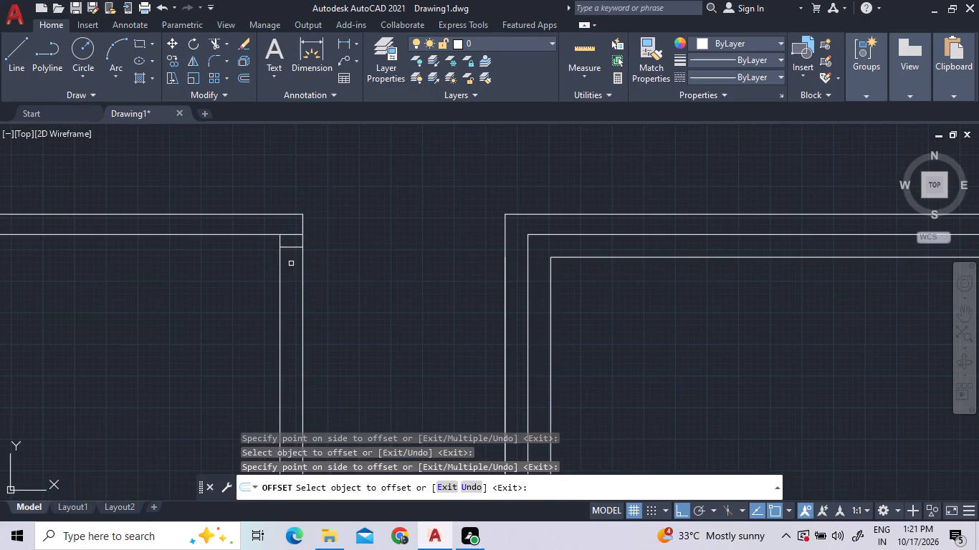
{"action": "right_click", "coordinate": [346, 221]}
{"action": "left_click", "coordinate": [358, 225]}
Copy the northernmost southwest cubicle's door into the west-side room directly north of the cubicles.
{"action": "scroll", "coordinate": [373, 184], "scroll_direction": "down", "scroll_amount": 3}
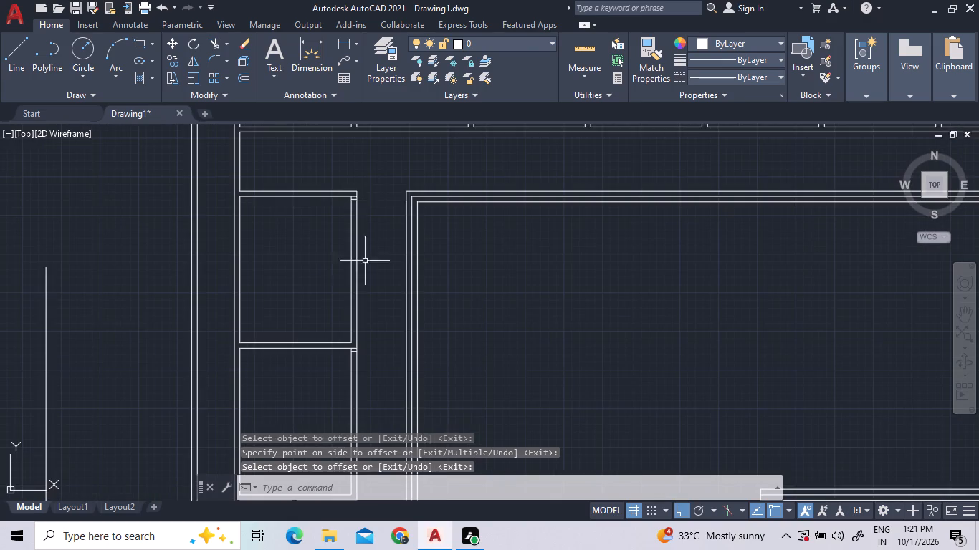
{"action": "scroll", "coordinate": [351, 307], "scroll_direction": "down", "scroll_amount": 2}
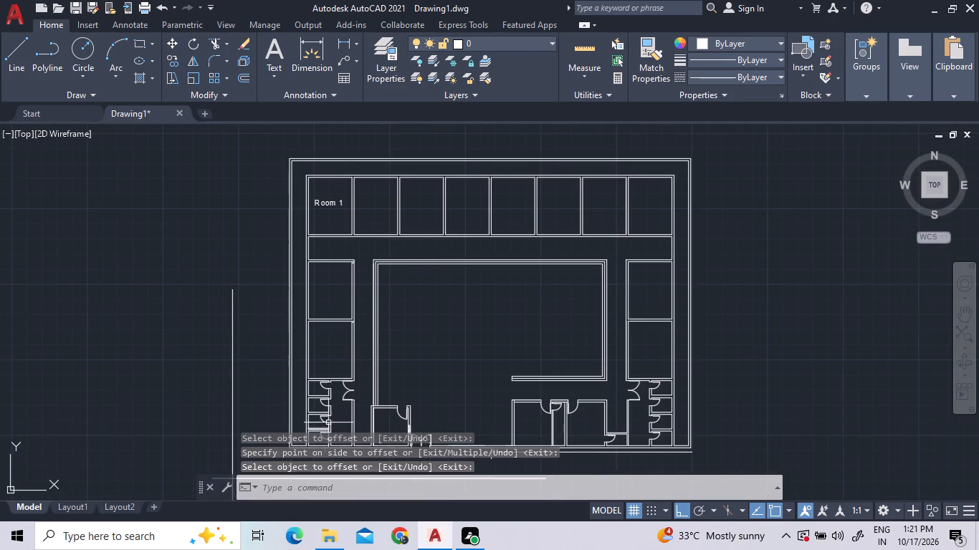
{"action": "scroll", "coordinate": [338, 400], "scroll_direction": "down", "scroll_amount": 1}
{"action": "scroll", "coordinate": [327, 400], "scroll_direction": "up", "scroll_amount": 4}
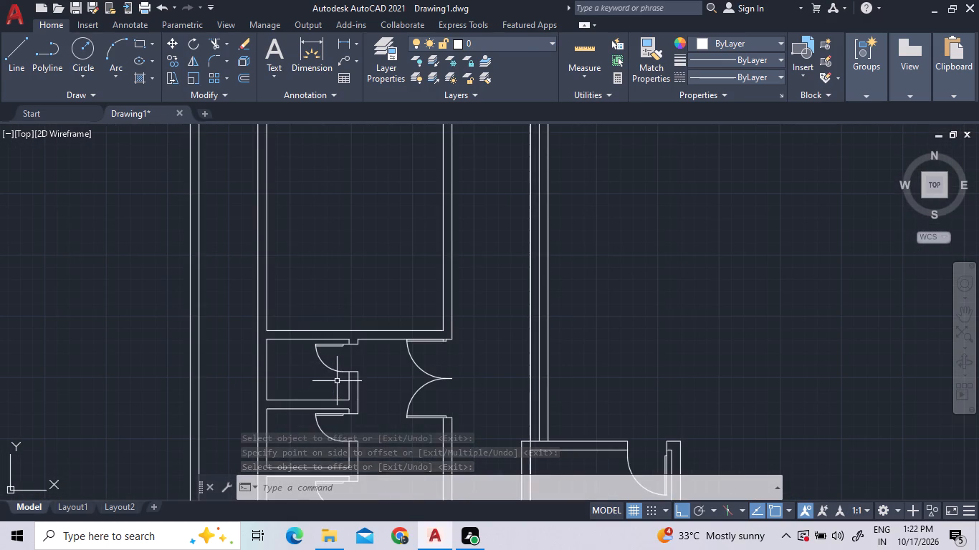
{"action": "double_click", "coordinate": [337, 381]}
{"action": "double_click", "coordinate": [326, 360]}
{"action": "right_click", "coordinate": [326, 360]}
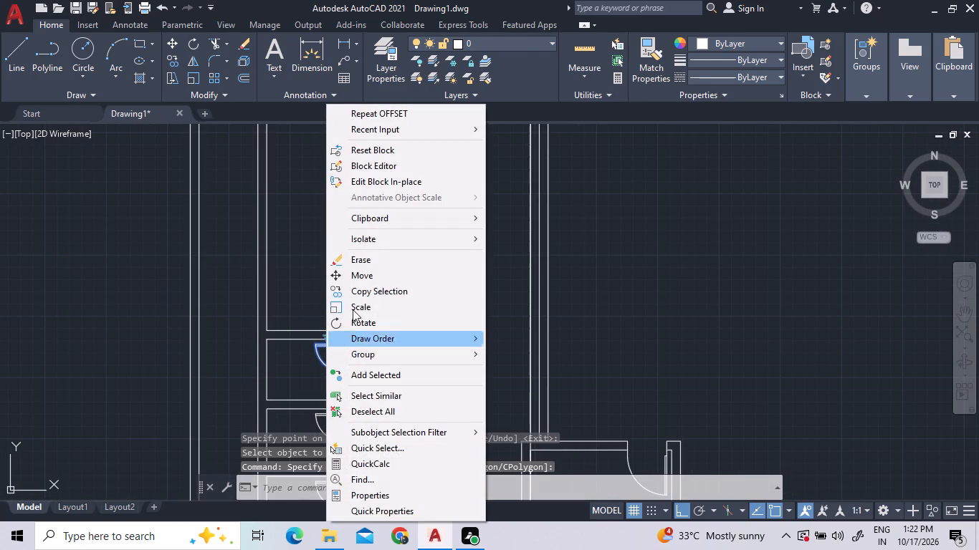
{"action": "double_click", "coordinate": [353, 285]}
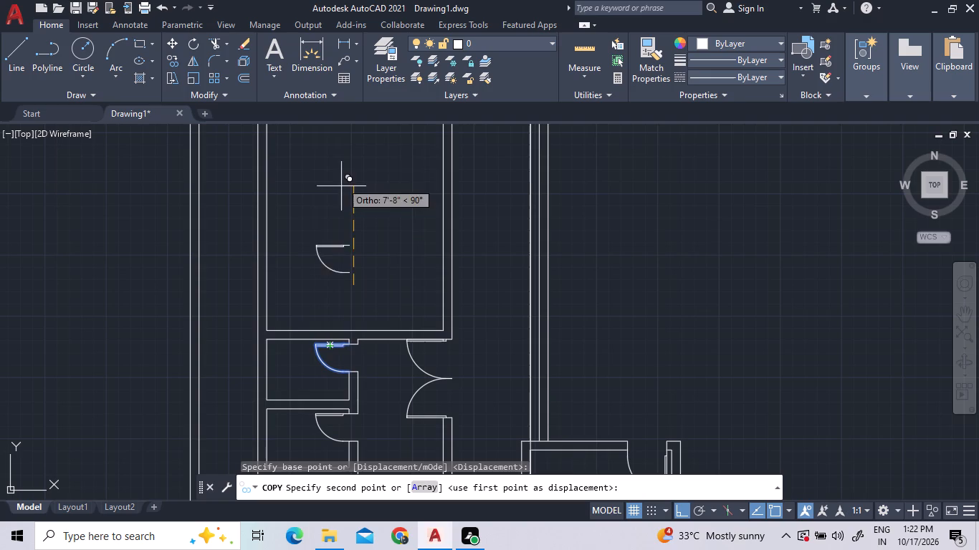
{"action": "left_click", "coordinate": [334, 179]}
{"action": "right_click", "coordinate": [393, 208]}
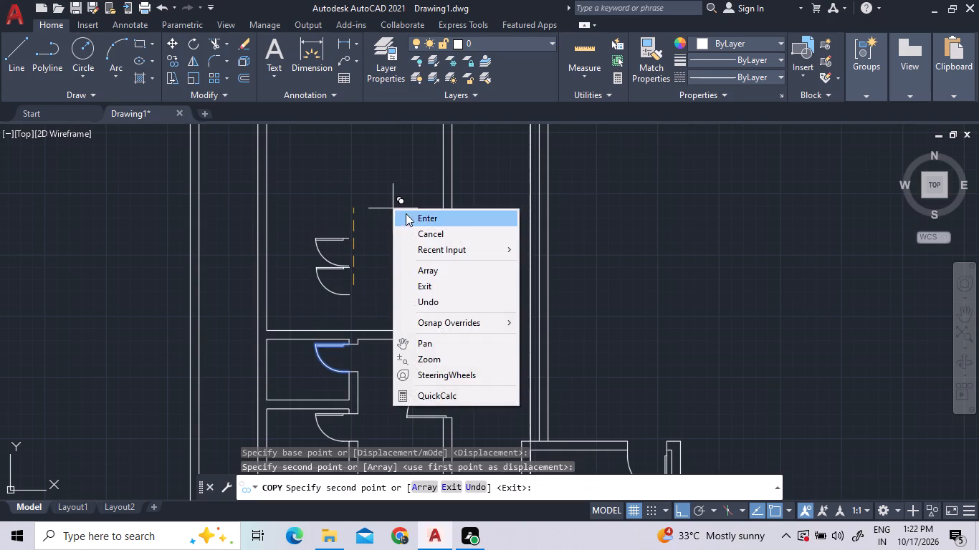
{"action": "left_click", "coordinate": [412, 215]}
Move the copied door north from its jamb end so it lines up with the offset jamb line in the room's east wall.
{"action": "left_click", "coordinate": [368, 280]}
{"action": "double_click", "coordinate": [287, 230]}
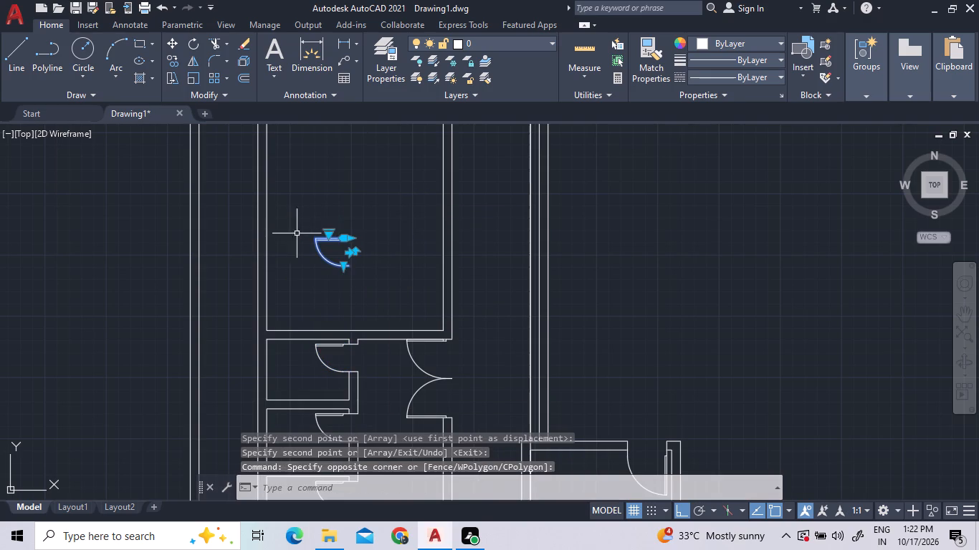
{"action": "right_click", "coordinate": [325, 231]}
{"action": "left_click", "coordinate": [386, 275]}
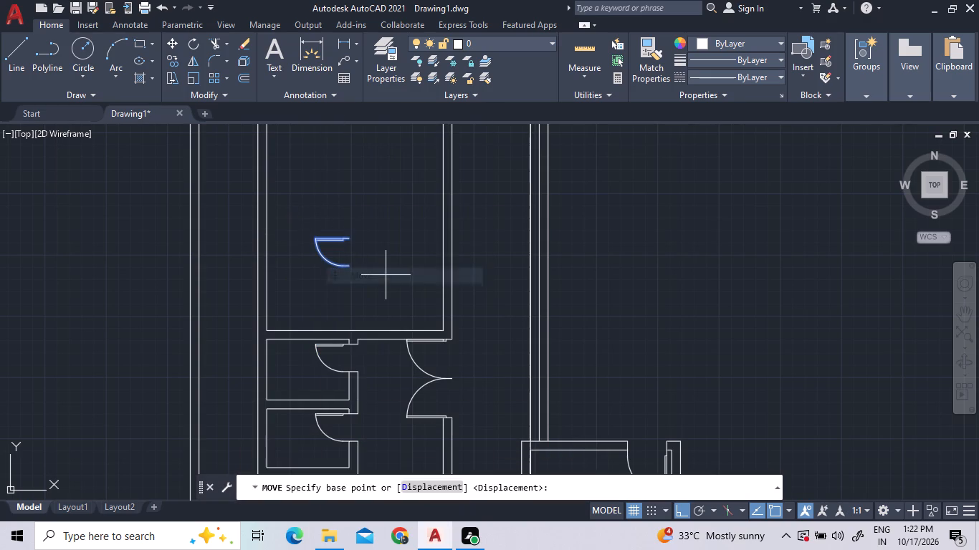
{"action": "scroll", "coordinate": [352, 233], "scroll_direction": "up", "scroll_amount": 3}
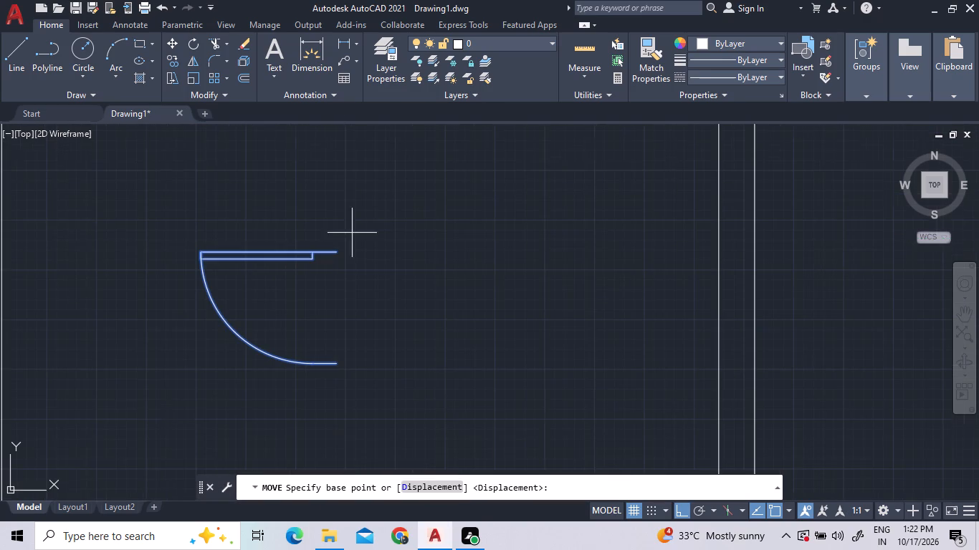
{"action": "left_click", "coordinate": [335, 252]}
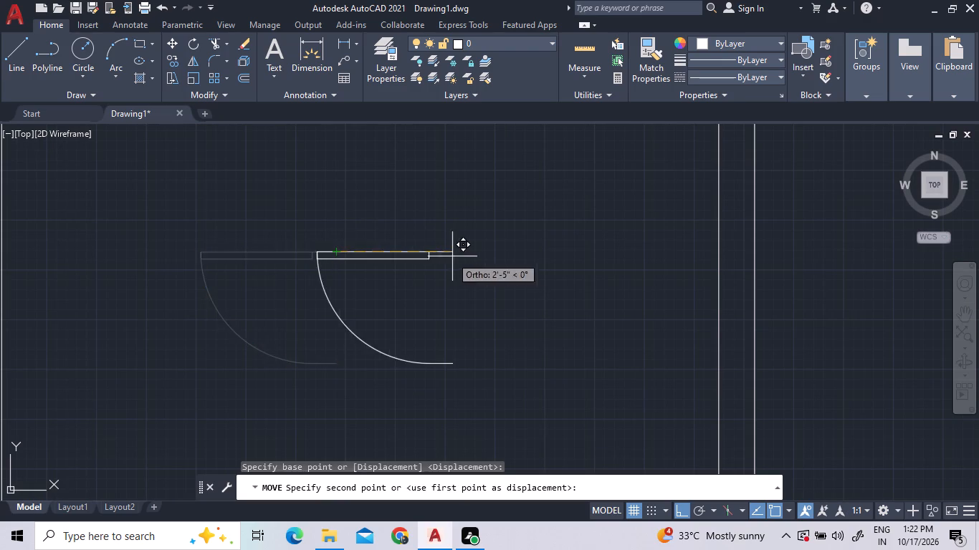
{"action": "scroll", "coordinate": [466, 279], "scroll_direction": "down", "scroll_amount": 3}
{"action": "scroll", "coordinate": [534, 143], "scroll_direction": "up", "scroll_amount": 2}
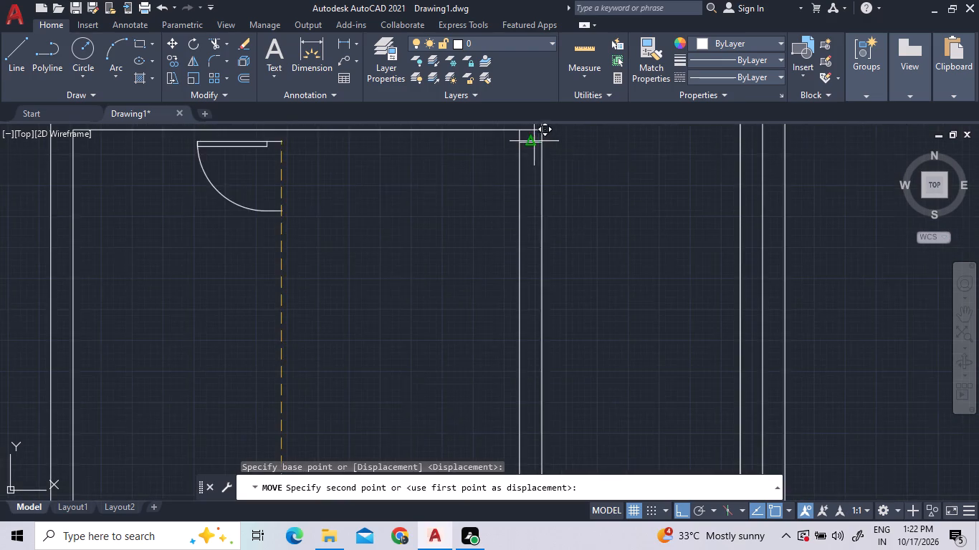
{"action": "scroll", "coordinate": [534, 141], "scroll_direction": "up", "scroll_amount": 2}
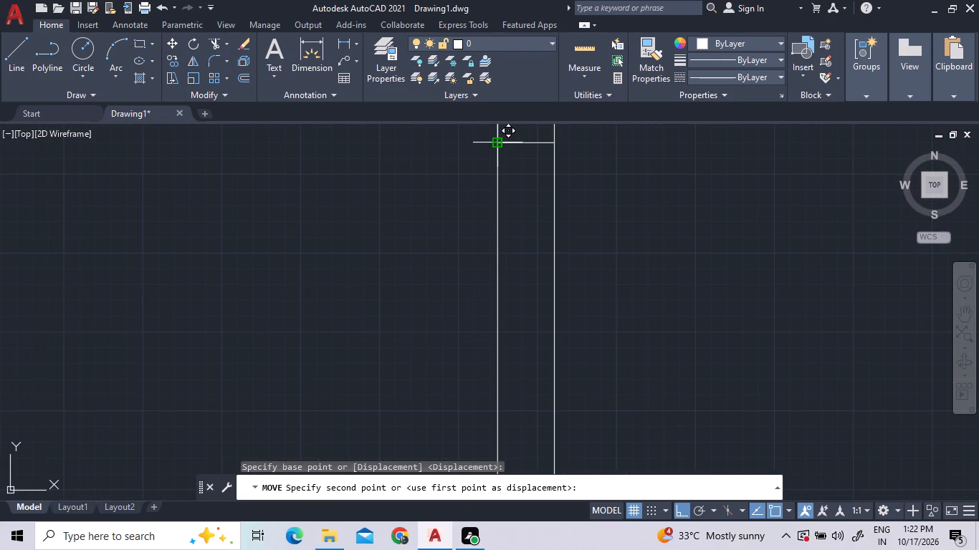
{"action": "scroll", "coordinate": [499, 150], "scroll_direction": "up", "scroll_amount": 3}
{"action": "scroll", "coordinate": [500, 188], "scroll_direction": "down", "scroll_amount": 3}
{"action": "scroll", "coordinate": [492, 166], "scroll_direction": "up", "scroll_amount": 3}
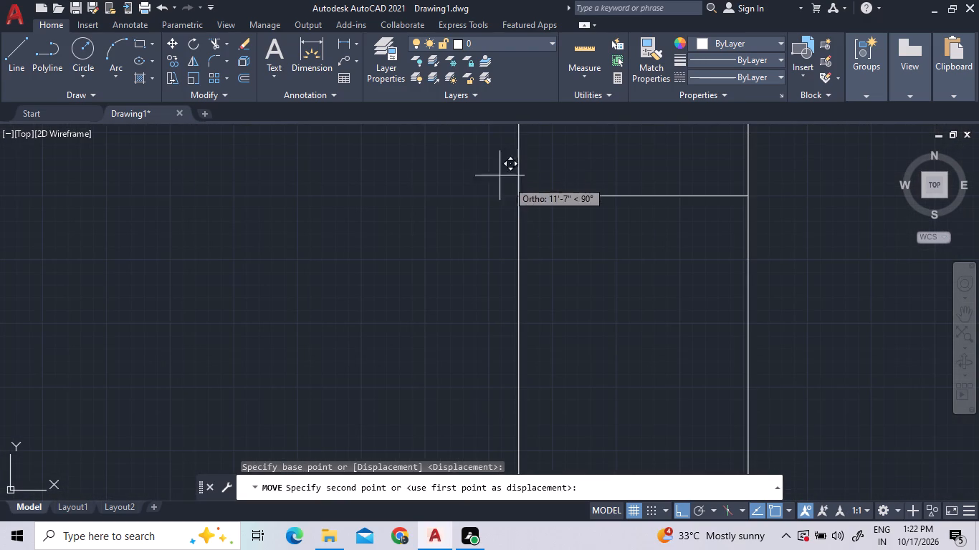
{"action": "left_click", "coordinate": [521, 196]}
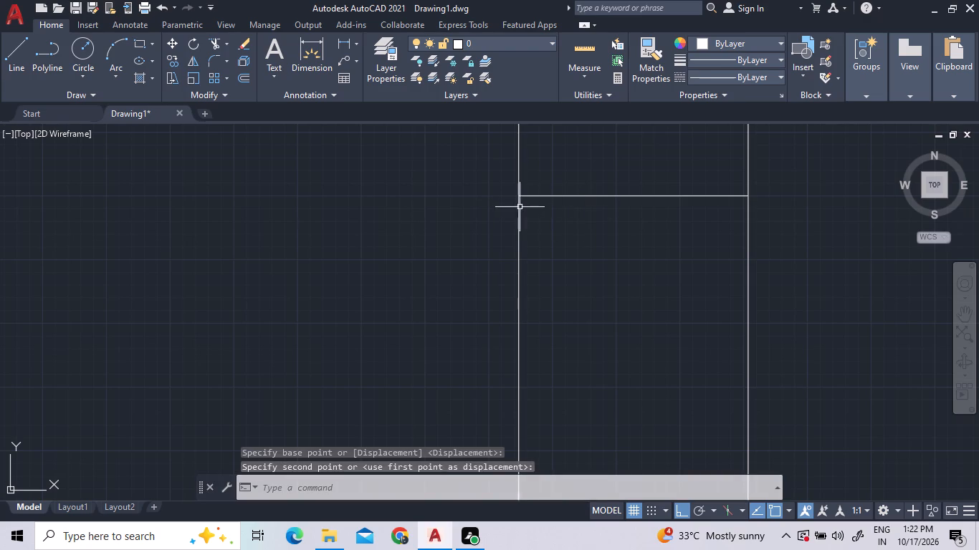
Move the copied door east across the room to just short of the room's east wall.
{"action": "scroll", "coordinate": [515, 233], "scroll_direction": "down", "scroll_amount": 5}
{"action": "double_click", "coordinate": [331, 299]}
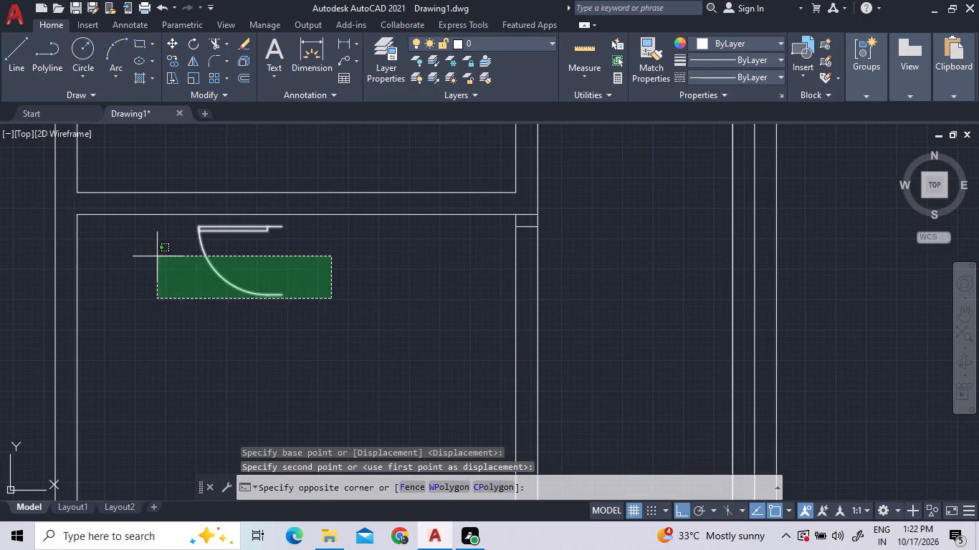
{"action": "left_click", "coordinate": [157, 256]}
{"action": "right_click", "coordinate": [161, 255]}
{"action": "double_click", "coordinate": [269, 271]}
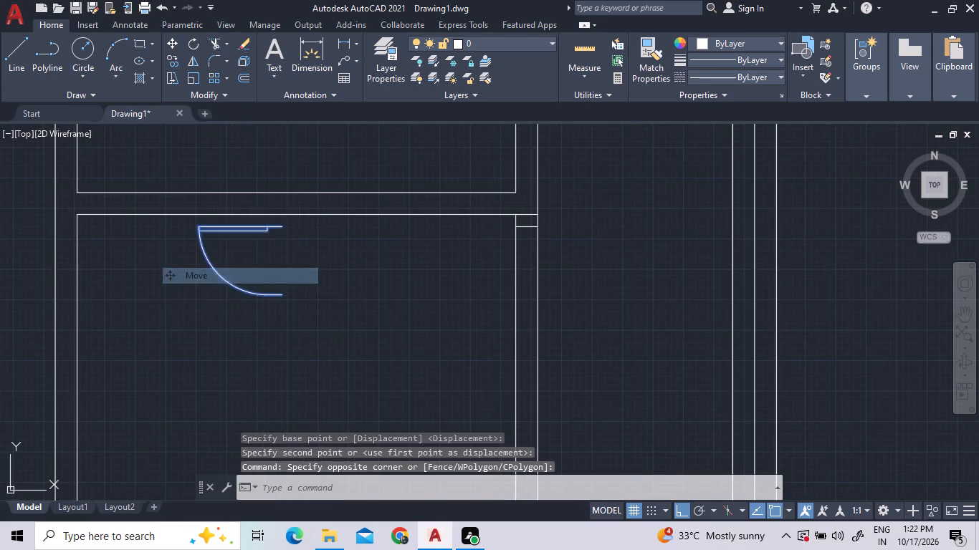
{"action": "scroll", "coordinate": [498, 250], "scroll_direction": "up", "scroll_amount": 2}
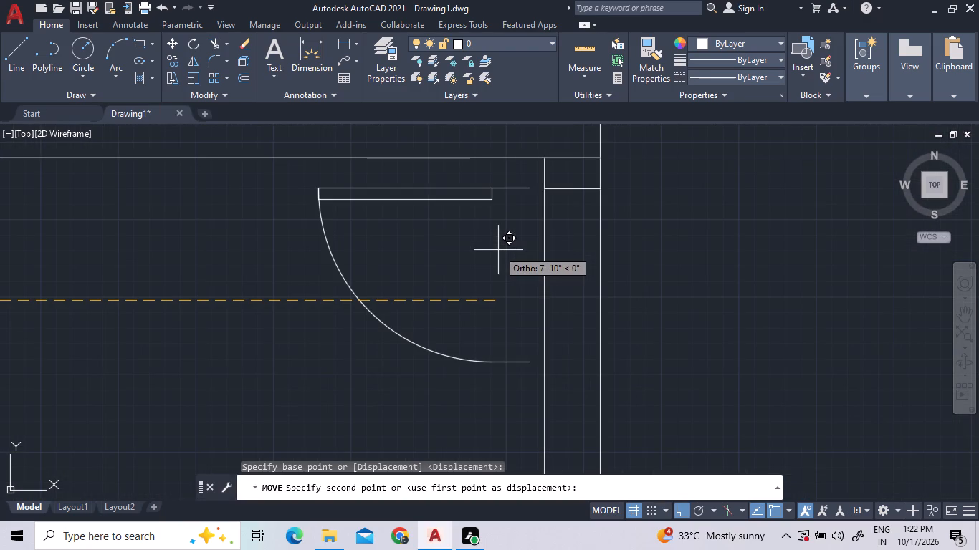
{"action": "left_click", "coordinate": [482, 274]}
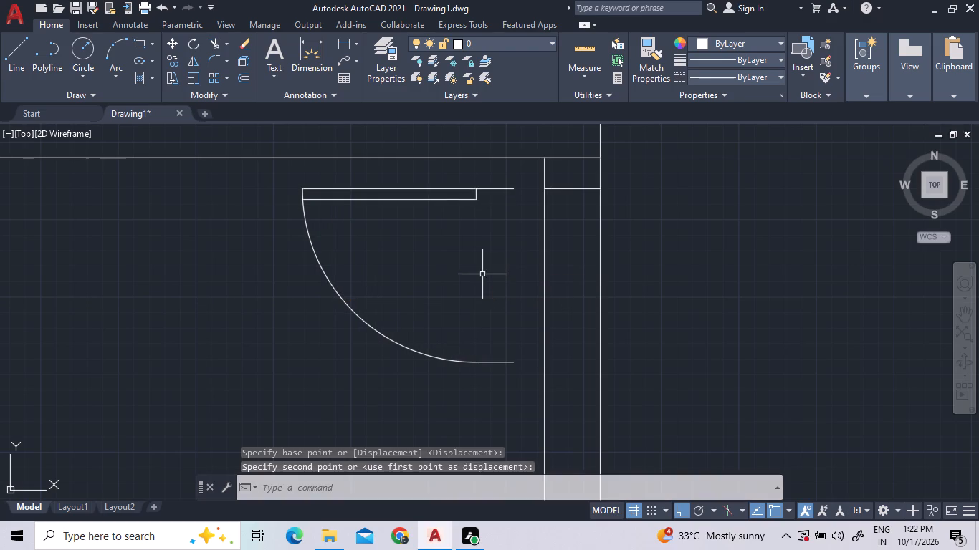
Move the door from its jamb end onto the point where the offset jamb line meets the east wall's inner face.
{"action": "left_click", "coordinate": [517, 222]}
{"action": "left_click", "coordinate": [472, 188]}
{"action": "right_click", "coordinate": [472, 188]}
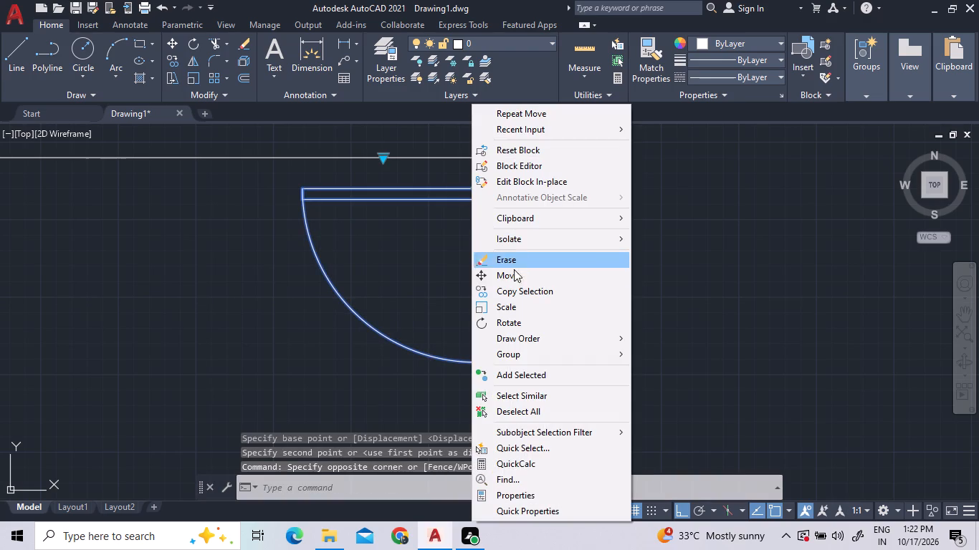
{"action": "left_click", "coordinate": [516, 274]}
{"action": "left_click", "coordinate": [512, 187]}
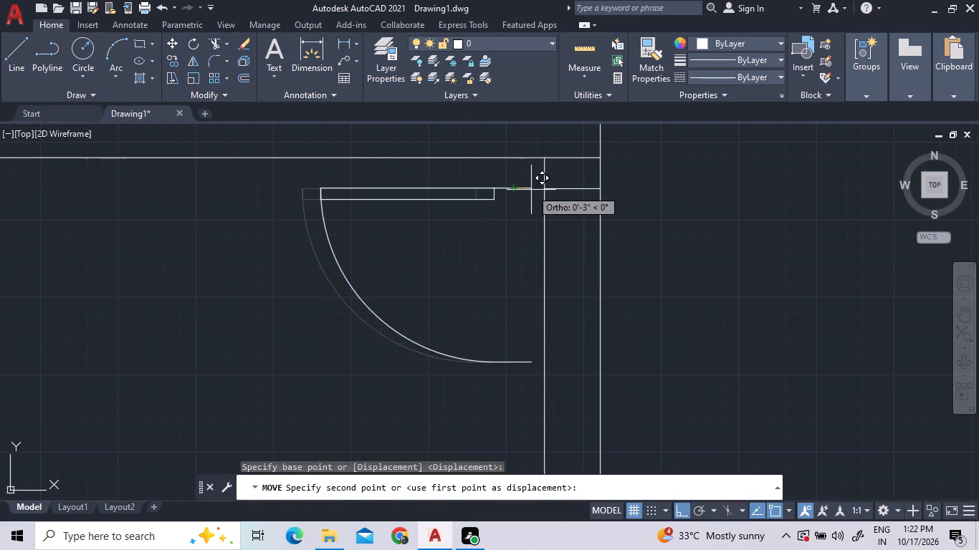
{"action": "scroll", "coordinate": [531, 190], "scroll_direction": "up", "scroll_amount": 3}
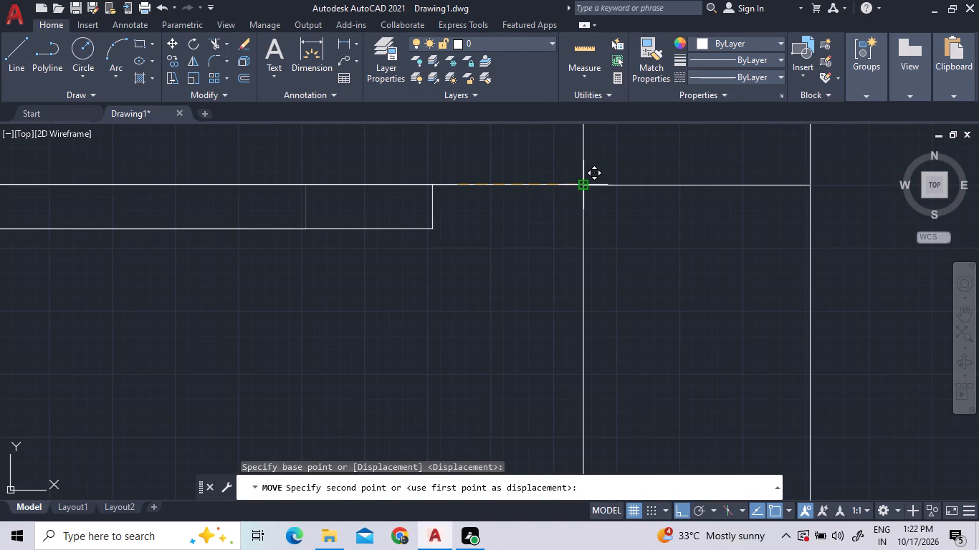
{"action": "left_click", "coordinate": [587, 184]}
{"action": "scroll", "coordinate": [573, 213], "scroll_direction": "down", "scroll_amount": 3}
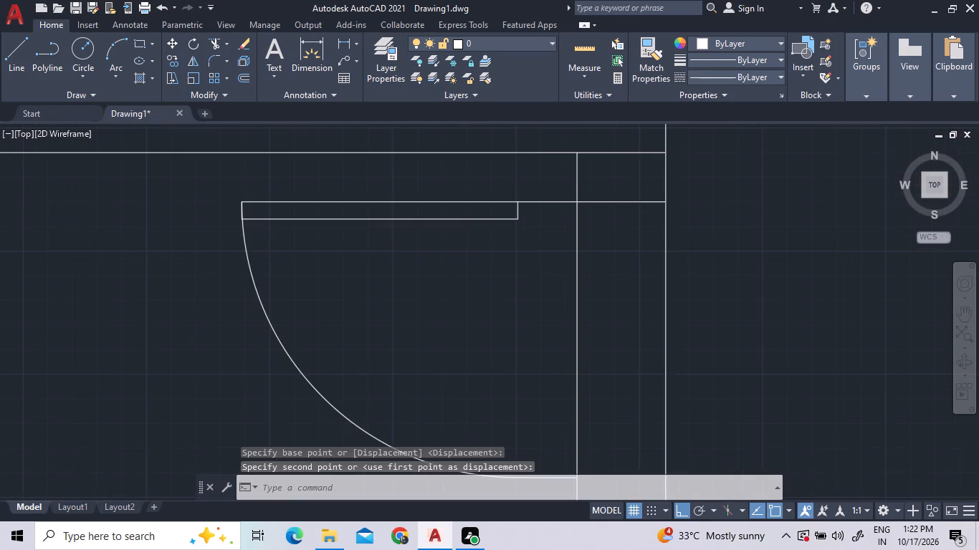
{"action": "scroll", "coordinate": [551, 247], "scroll_direction": "down", "scroll_amount": 2}
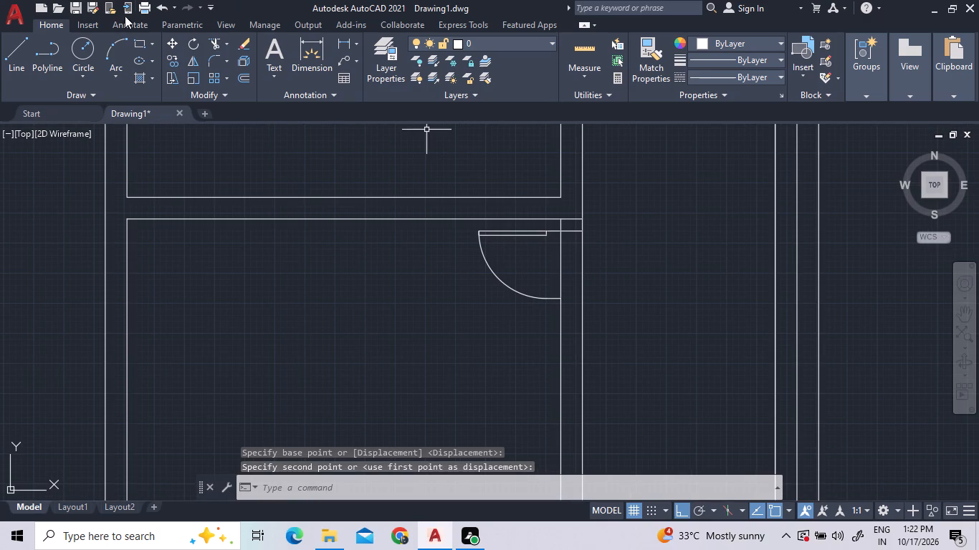
Stretch the southern west-side room's door opening 1'-0" wider toward the south.
{"action": "left_click", "coordinate": [494, 269]}
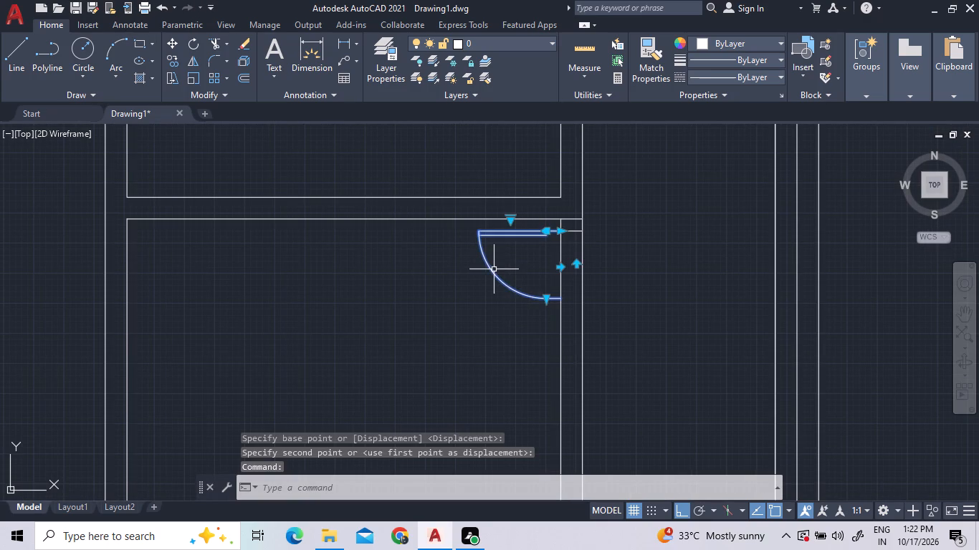
{"action": "left_click", "coordinate": [544, 299]}
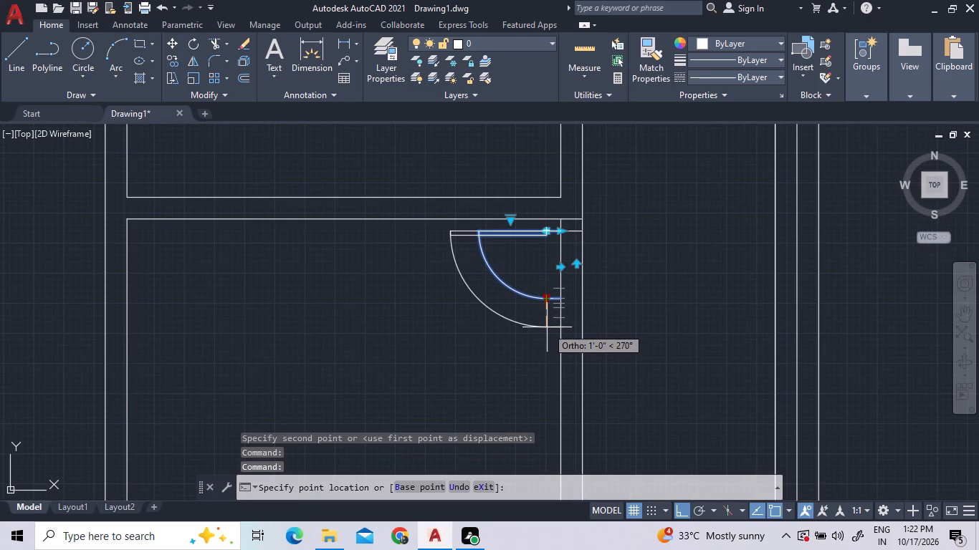
{"action": "double_click", "coordinate": [547, 327]}
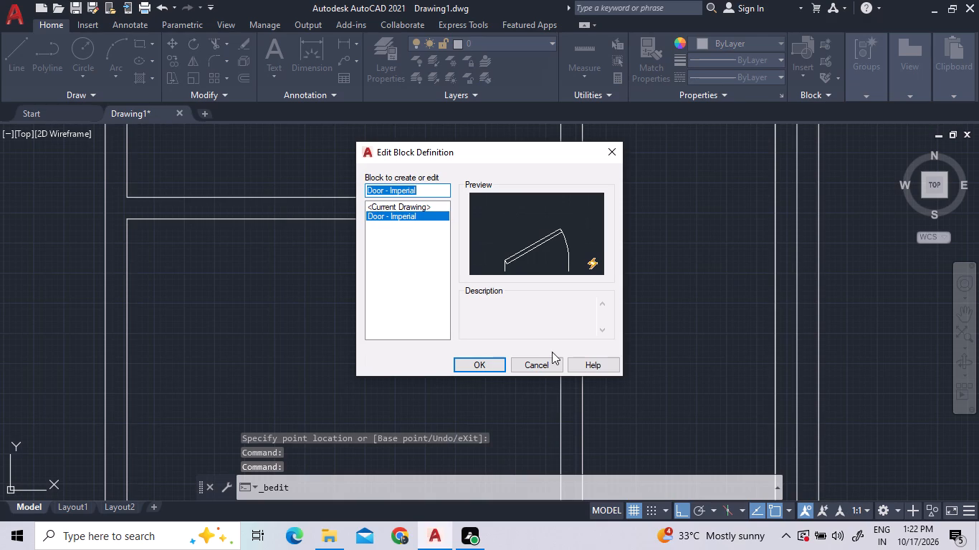
{"action": "double_click", "coordinate": [545, 362]}
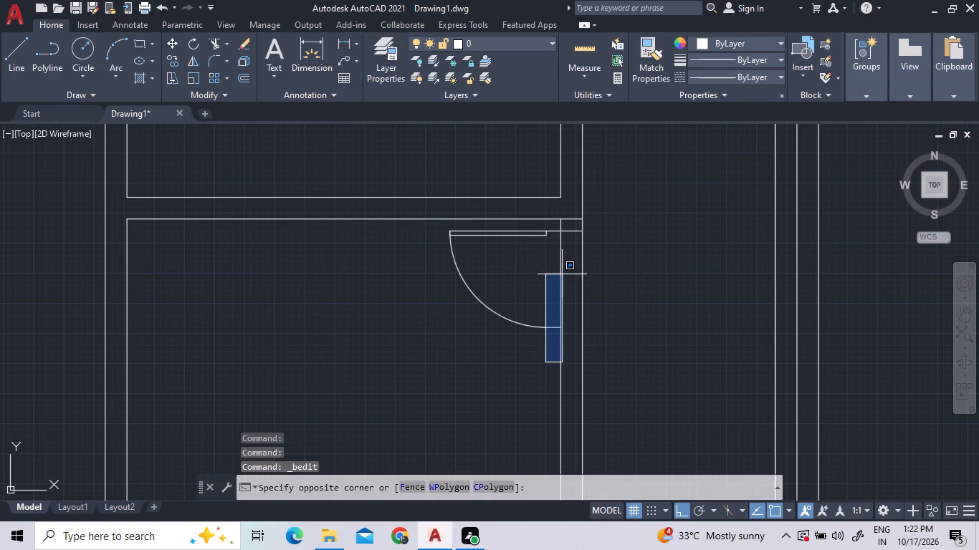
{"action": "double_click", "coordinate": [527, 295]}
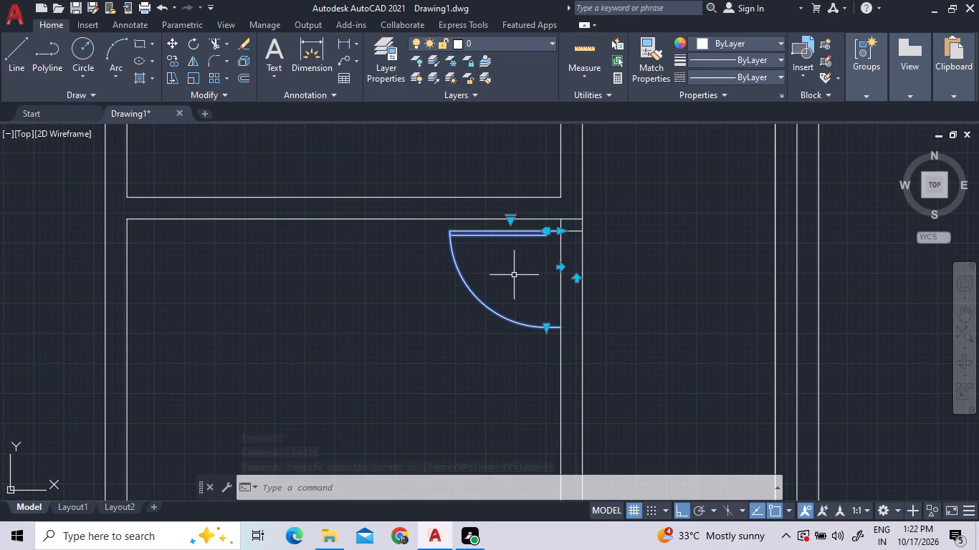
{"action": "key", "text": "Escape"}
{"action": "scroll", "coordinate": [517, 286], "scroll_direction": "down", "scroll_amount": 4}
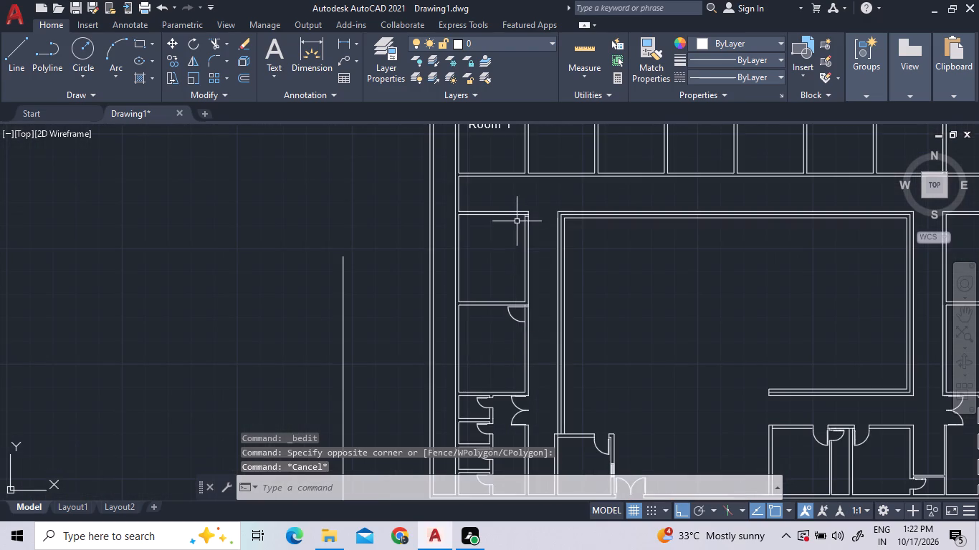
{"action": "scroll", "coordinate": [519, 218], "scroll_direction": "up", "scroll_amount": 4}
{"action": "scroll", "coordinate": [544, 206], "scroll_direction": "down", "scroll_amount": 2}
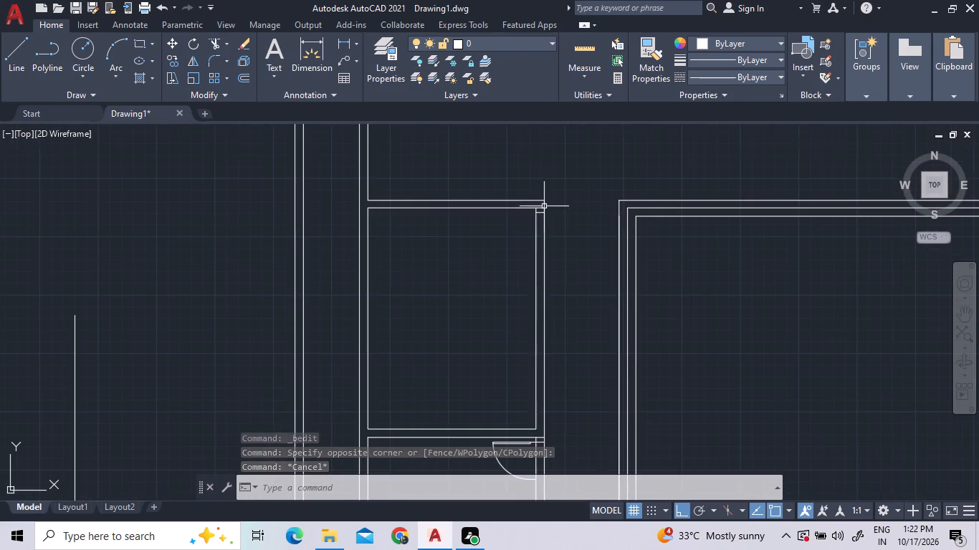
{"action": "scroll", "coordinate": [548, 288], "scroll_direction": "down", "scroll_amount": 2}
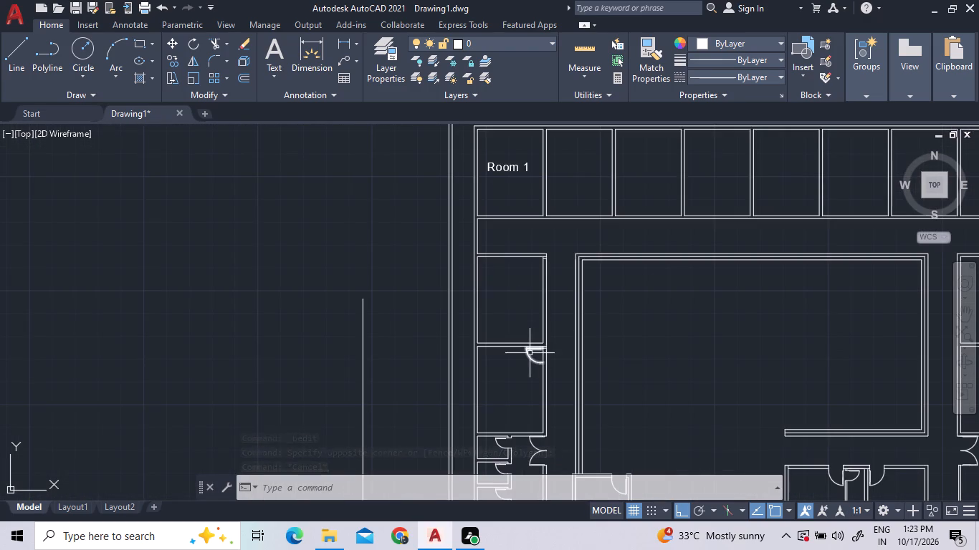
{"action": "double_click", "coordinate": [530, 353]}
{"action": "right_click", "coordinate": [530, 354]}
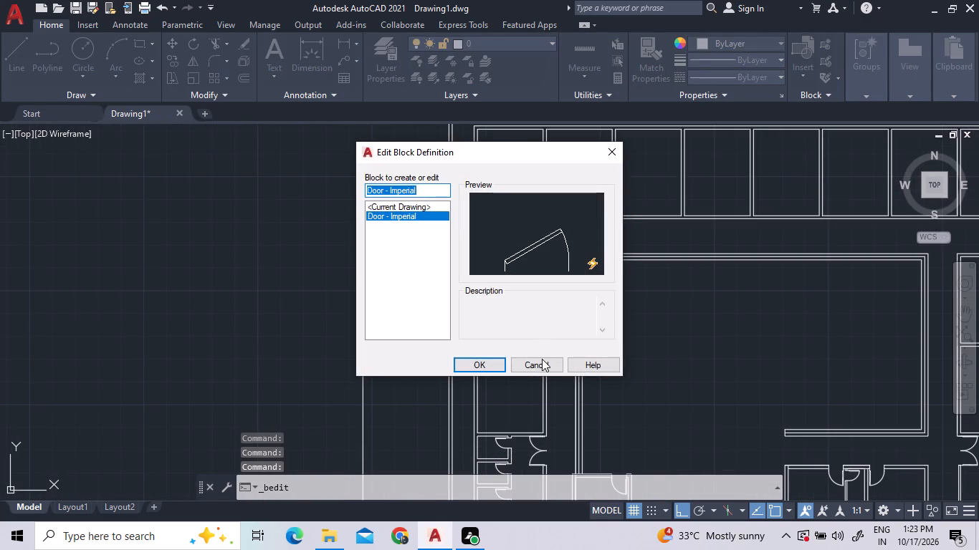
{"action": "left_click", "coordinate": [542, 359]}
Copy the widened door from its jamb end to the northern west-side room's offset jamb line at the east wall's inner face.
{"action": "scroll", "coordinate": [535, 355], "scroll_direction": "up", "scroll_amount": 4}
{"action": "left_click", "coordinate": [527, 354]}
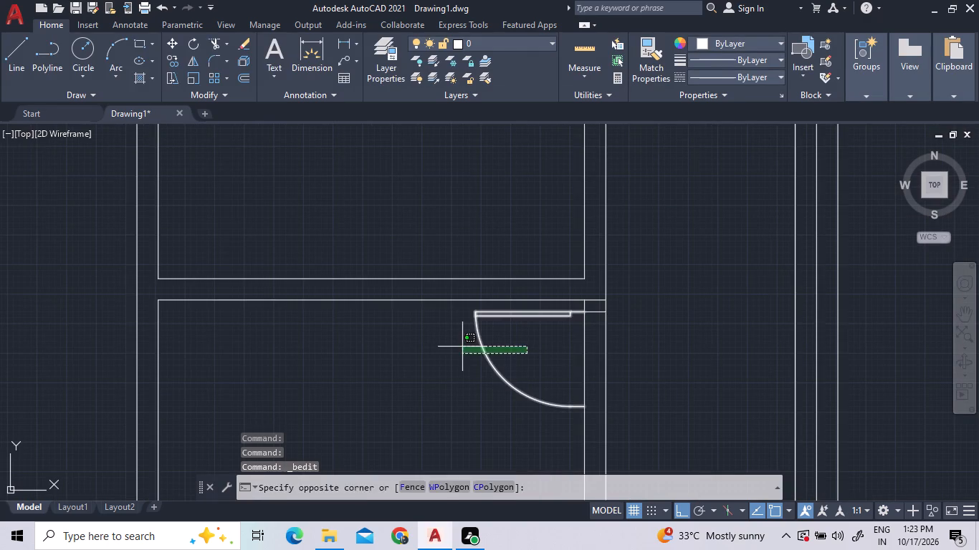
{"action": "left_click", "coordinate": [462, 347]}
{"action": "right_click", "coordinate": [462, 347]}
{"action": "left_click", "coordinate": [538, 291]}
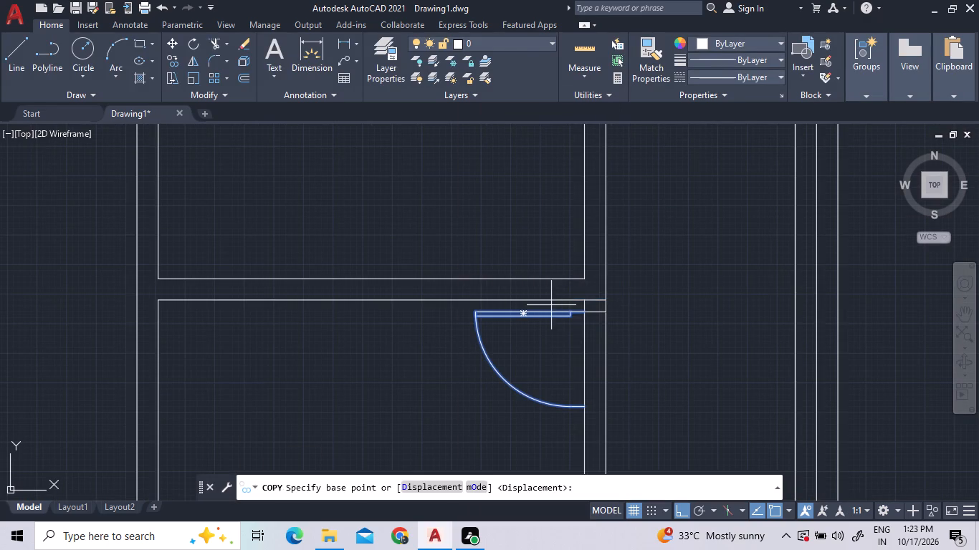
{"action": "left_click", "coordinate": [585, 314]}
{"action": "scroll", "coordinate": [589, 293], "scroll_direction": "down", "scroll_amount": 4}
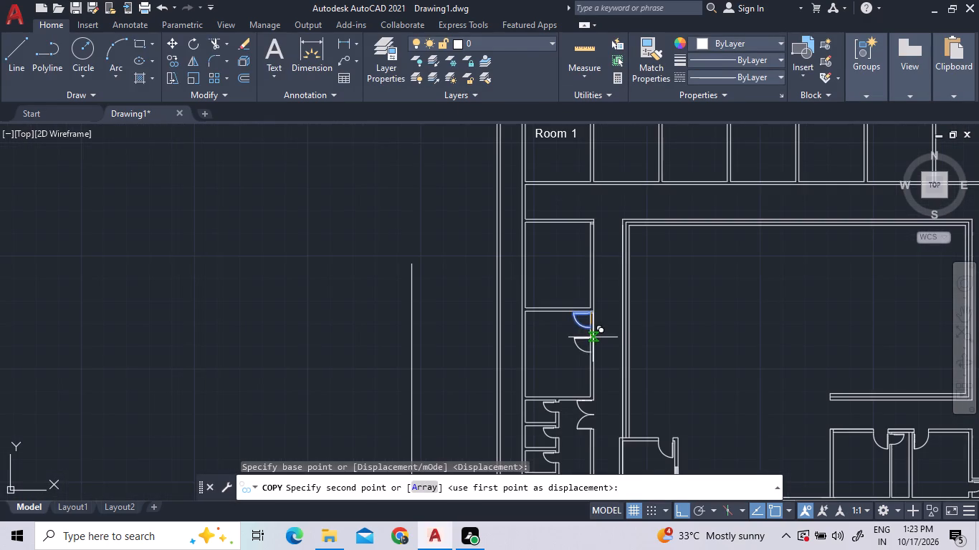
{"action": "scroll", "coordinate": [578, 211], "scroll_direction": "up", "scroll_amount": 3}
{"action": "scroll", "coordinate": [630, 238], "scroll_direction": "up", "scroll_amount": 2}
{"action": "scroll", "coordinate": [635, 298], "scroll_direction": "up", "scroll_amount": 5}
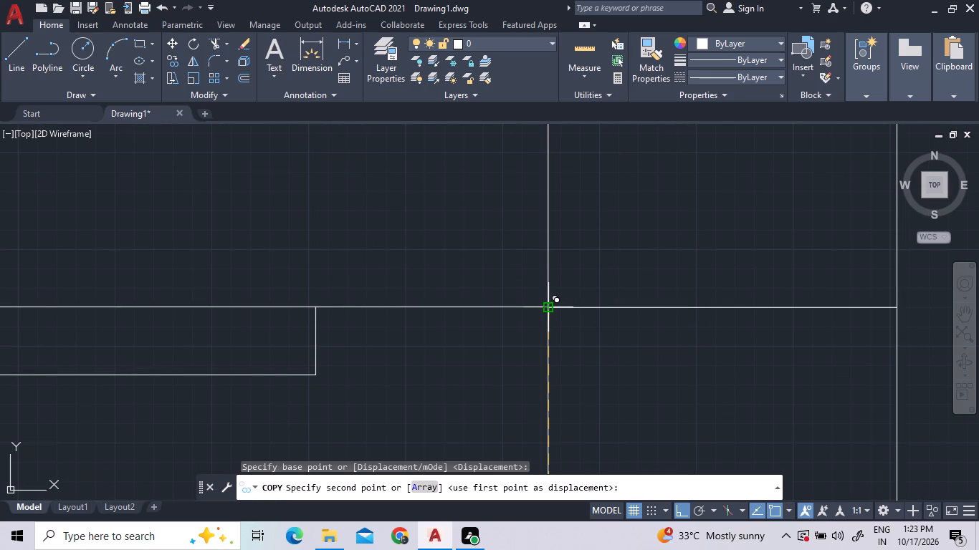
{"action": "left_click", "coordinate": [553, 307]}
{"action": "key", "text": "Escape"}
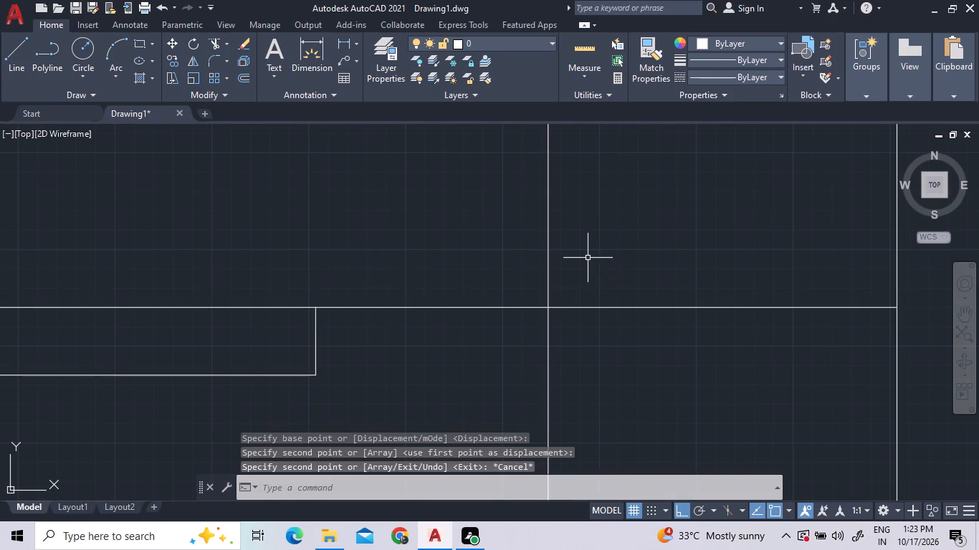
{"action": "scroll", "coordinate": [588, 249], "scroll_direction": "down", "scroll_amount": 8}
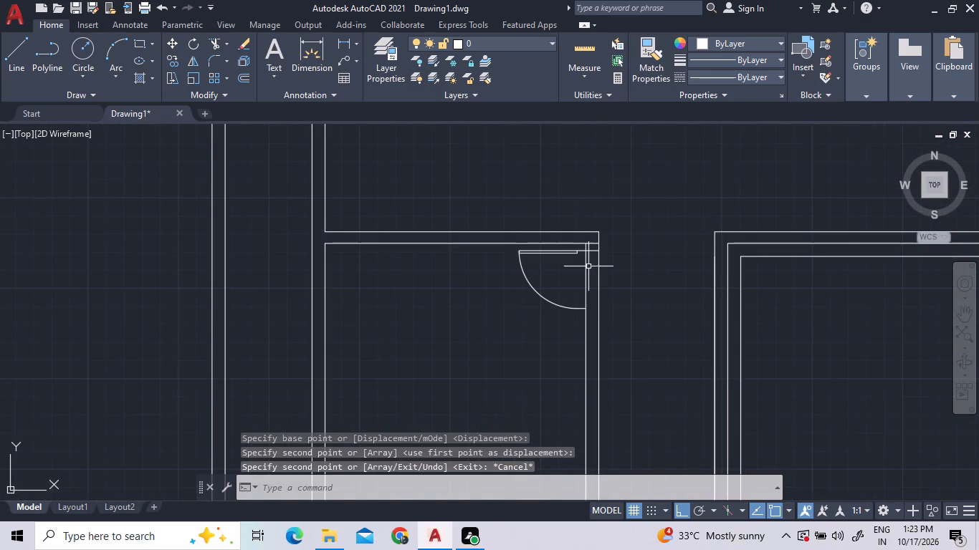
{"action": "left_click", "coordinate": [530, 286]}
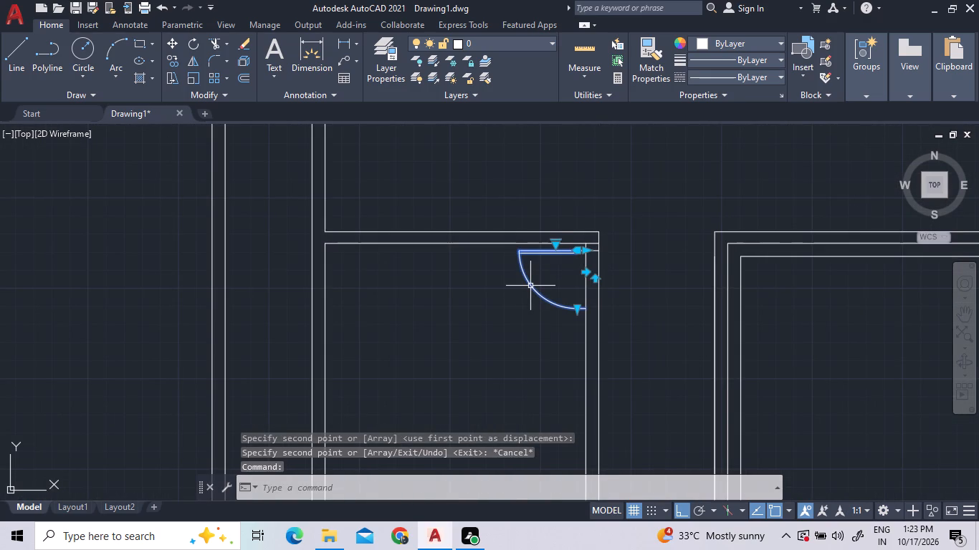
{"action": "key", "text": "Escape"}
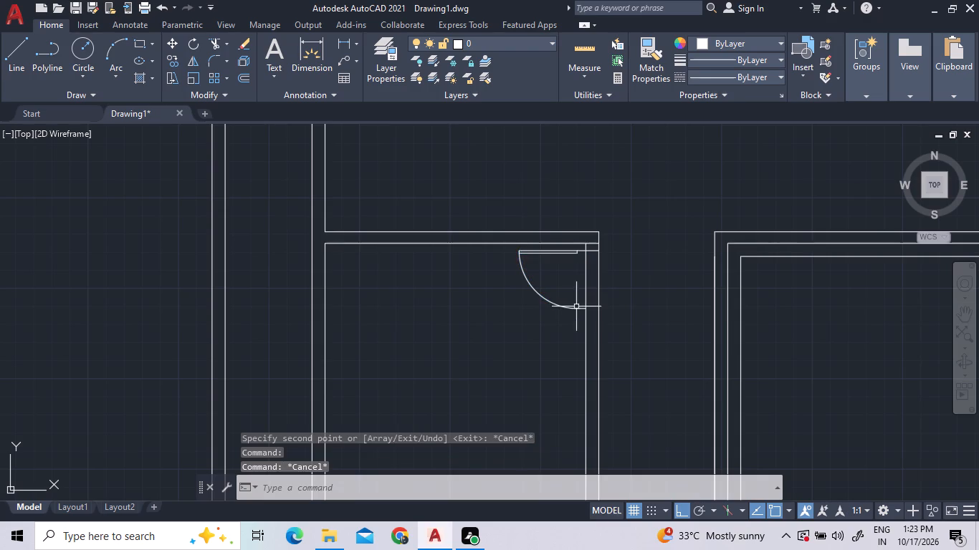
Draw a jamb line across the east wall at the south end of the northern west-side room's door.
{"action": "scroll", "coordinate": [573, 289], "scroll_direction": "down", "scroll_amount": 2}
{"action": "middle_click_drag", "start_coordinate": [583, 271], "coordinate": [574, 259]}
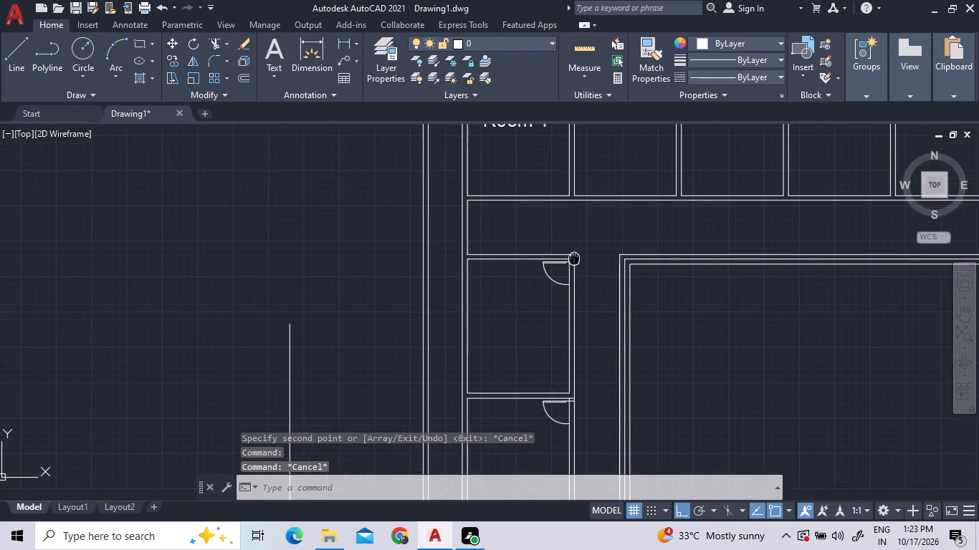
{"action": "middle_click_drag", "start_coordinate": [574, 259], "coordinate": [318, 156]}
{"action": "scroll", "coordinate": [313, 256], "scroll_direction": "up", "scroll_amount": 1}
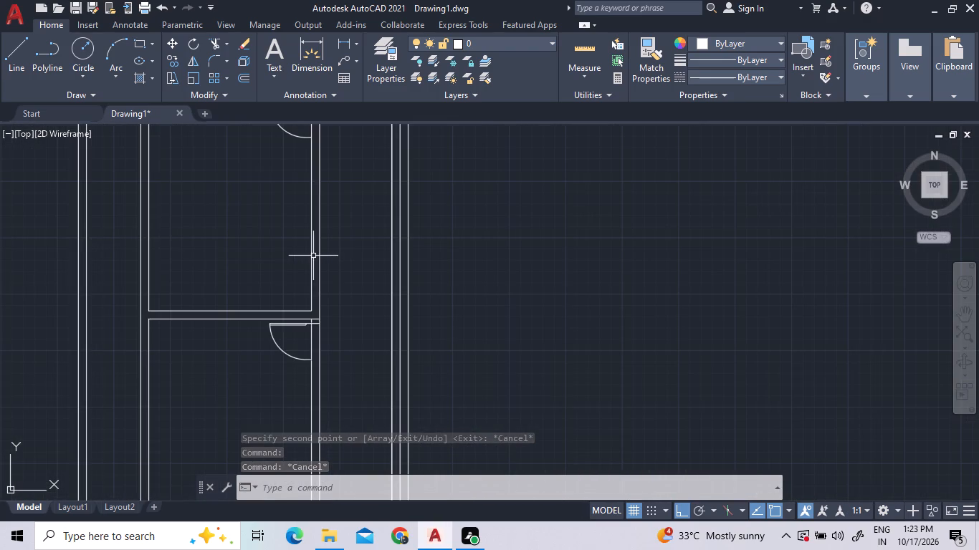
{"action": "double_click", "coordinate": [18, 67]}
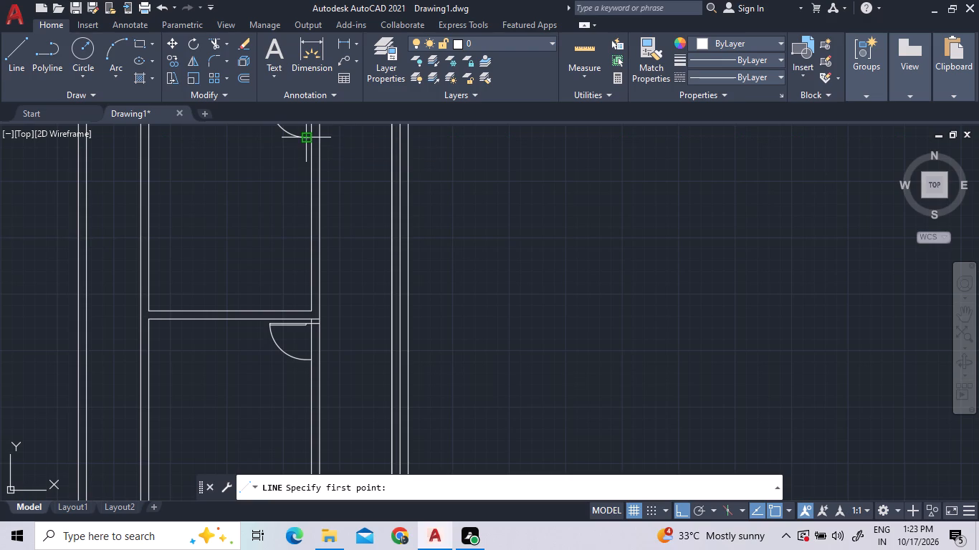
{"action": "scroll", "coordinate": [312, 135], "scroll_direction": "up", "scroll_amount": 3}
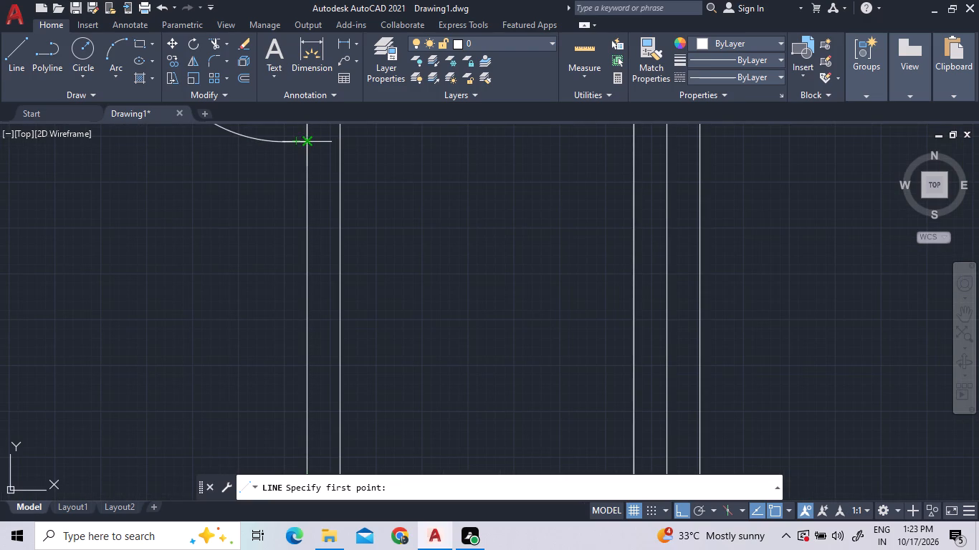
{"action": "triple_click", "coordinate": [307, 143]}
{"action": "double_click", "coordinate": [339, 145]}
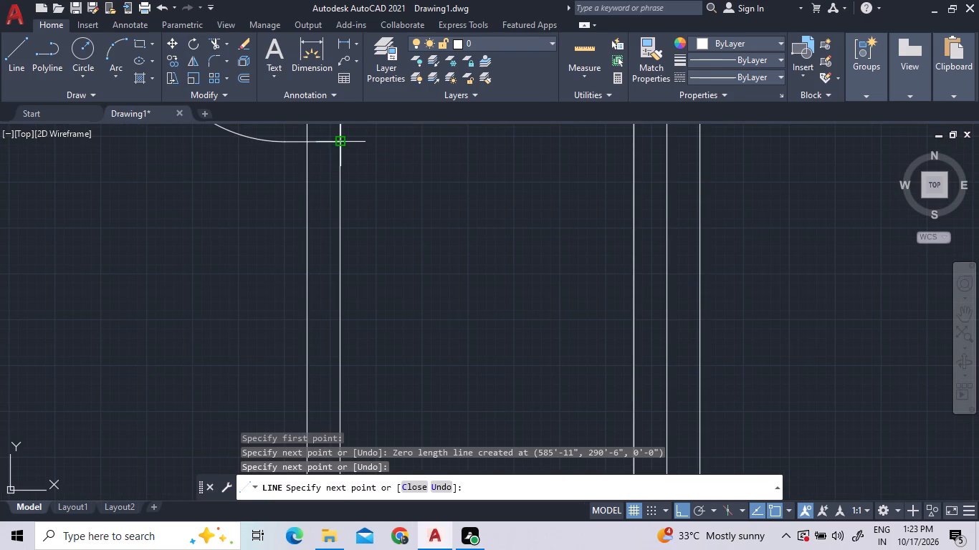
Draw a jamb line across the east wall at the south end of the southern west-side room's door.
{"action": "left_click", "coordinate": [21, 54]}
{"action": "scroll", "coordinate": [331, 110], "scroll_direction": "down", "scroll_amount": 2}
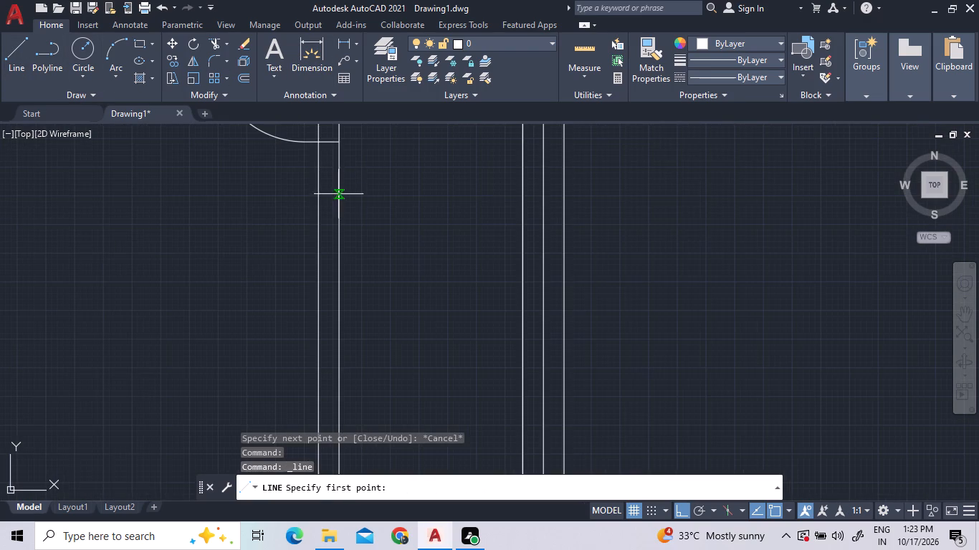
{"action": "scroll", "coordinate": [331, 233], "scroll_direction": "down", "scroll_amount": 3}
{"action": "scroll", "coordinate": [333, 358], "scroll_direction": "up", "scroll_amount": 4}
{"action": "scroll", "coordinate": [292, 316], "scroll_direction": "up", "scroll_amount": 3}
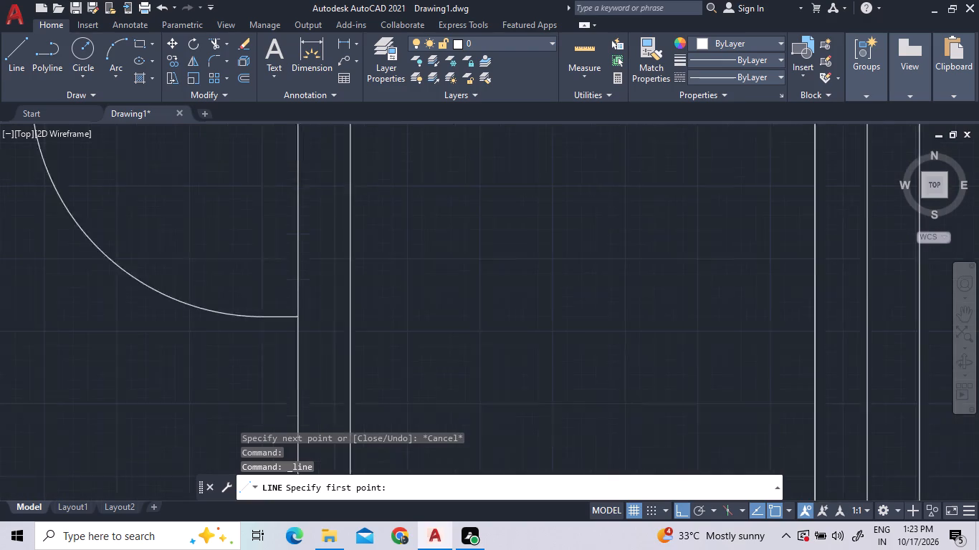
{"action": "left_click", "coordinate": [306, 322]}
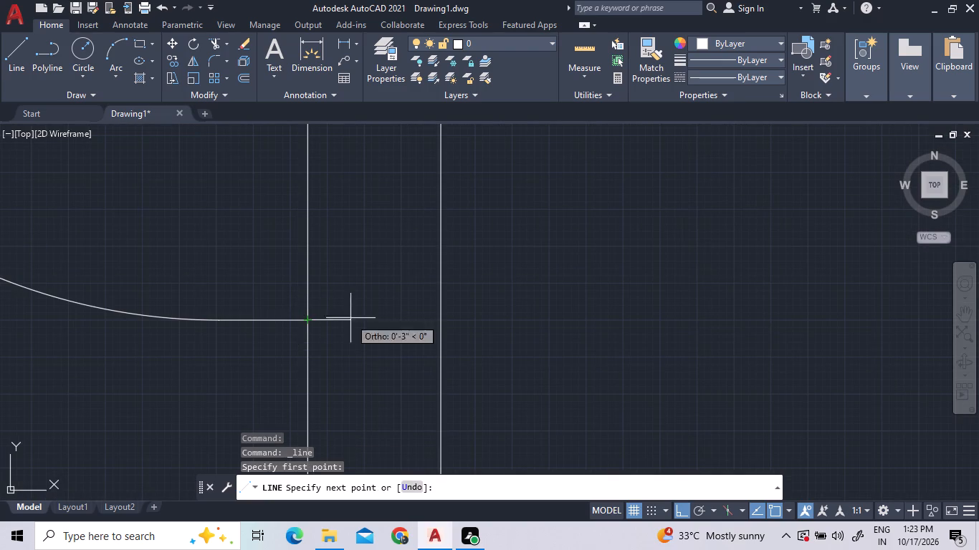
{"action": "left_click", "coordinate": [444, 322]}
{"action": "key", "text": "Escape"}
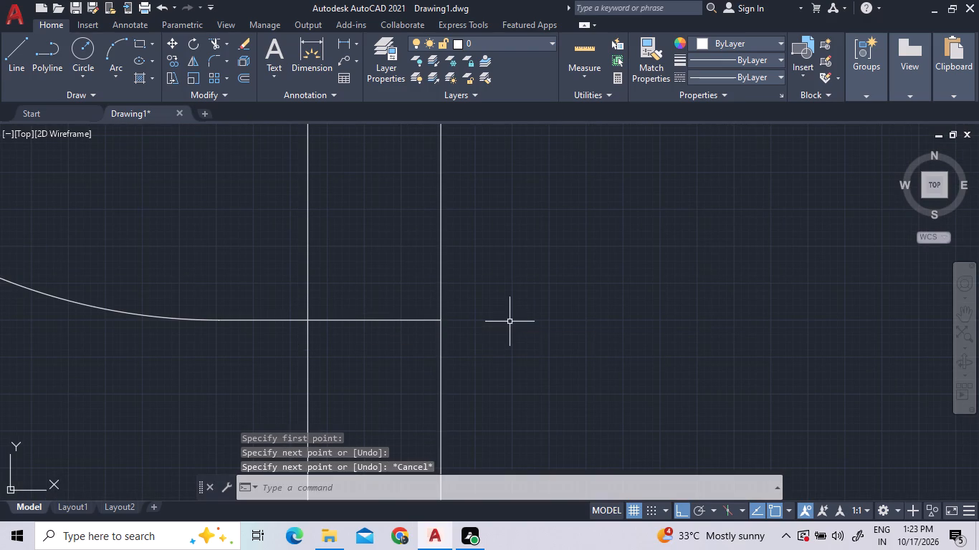
Trim the leftover corner line and both east wall faces across the northern west-side room's door opening.
{"action": "scroll", "coordinate": [509, 319], "scroll_direction": "down", "scroll_amount": 6}
{"action": "middle_click_drag", "start_coordinate": [540, 314], "coordinate": [540, 315]}
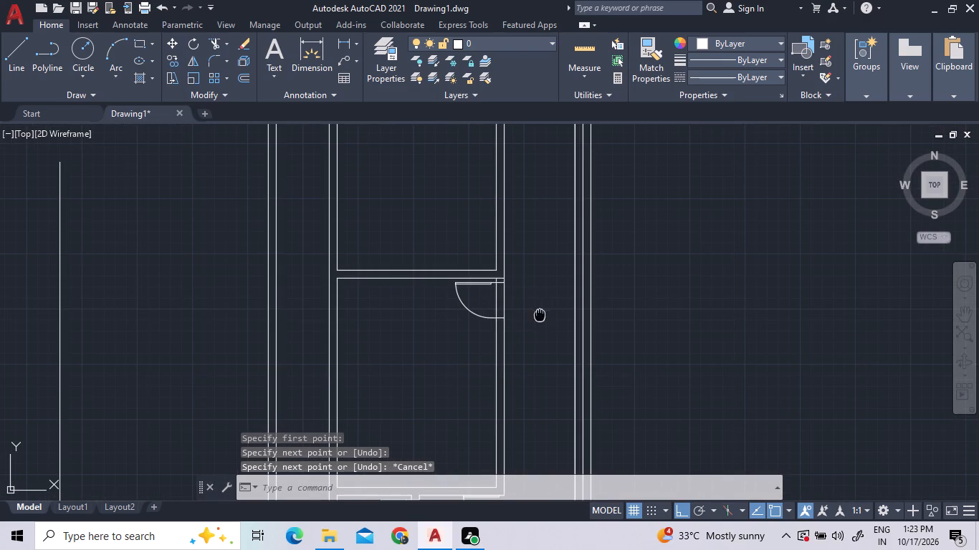
{"action": "middle_click_drag", "start_coordinate": [540, 315], "coordinate": [444, 381]}
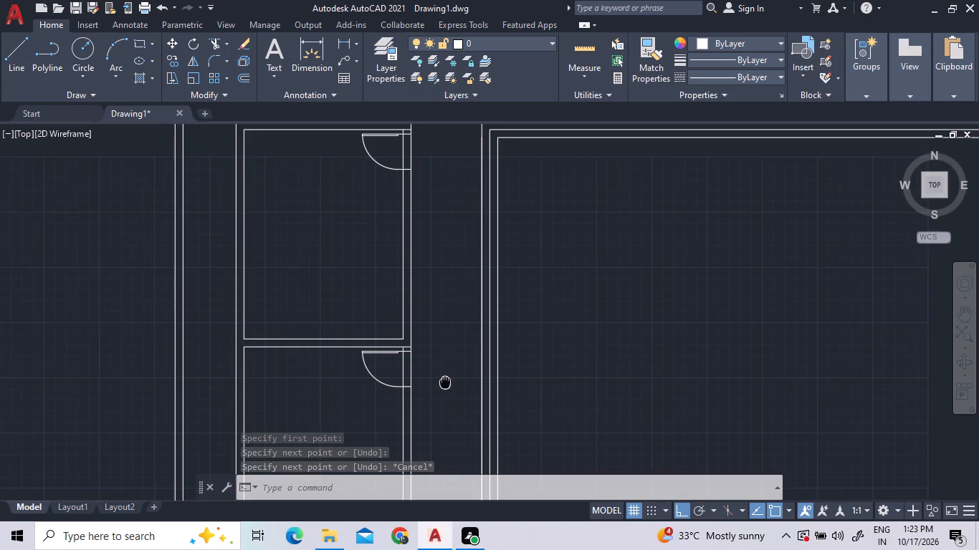
{"action": "middle_click_drag", "start_coordinate": [444, 381], "coordinate": [439, 373]}
{"action": "middle_click_drag", "start_coordinate": [417, 329], "coordinate": [427, 341]}
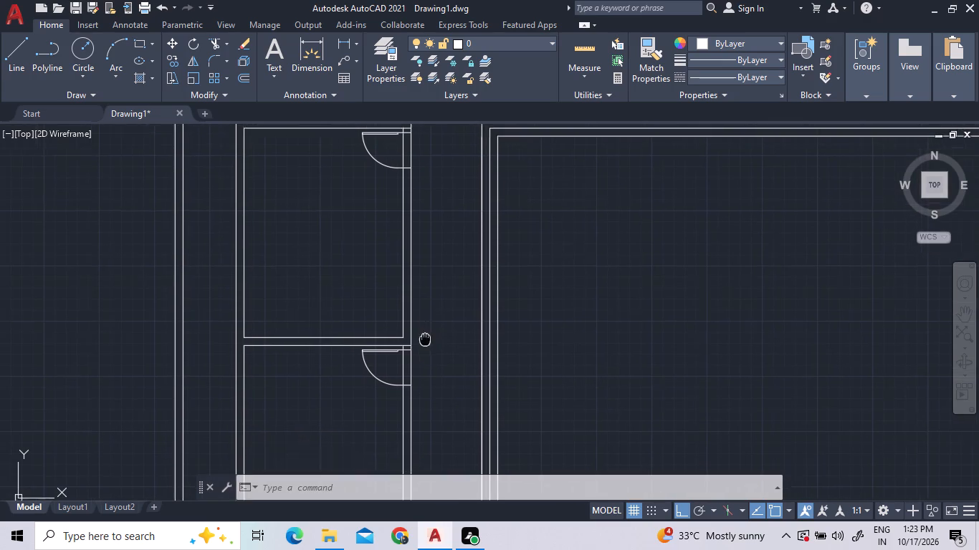
{"action": "middle_click_drag", "start_coordinate": [427, 341], "coordinate": [413, 377]}
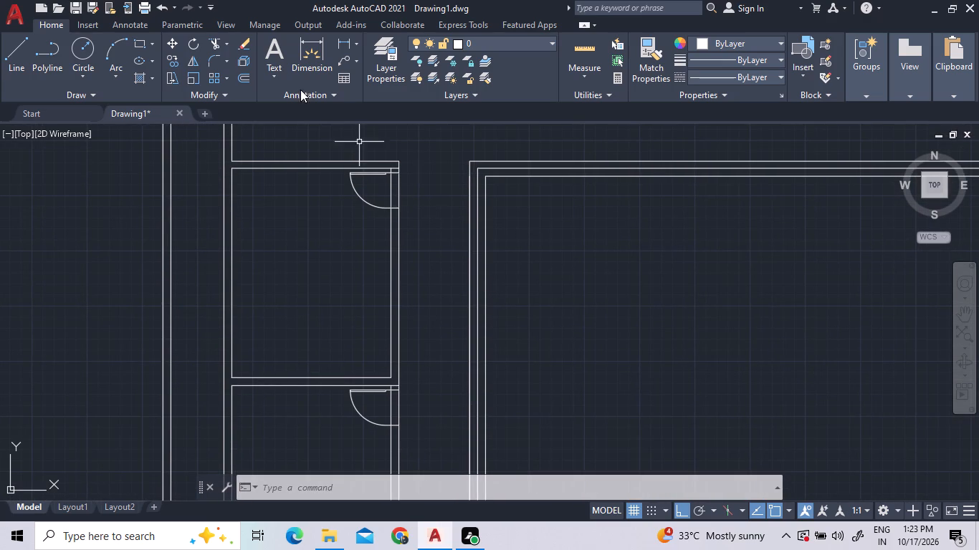
{"action": "left_click", "coordinate": [215, 44]}
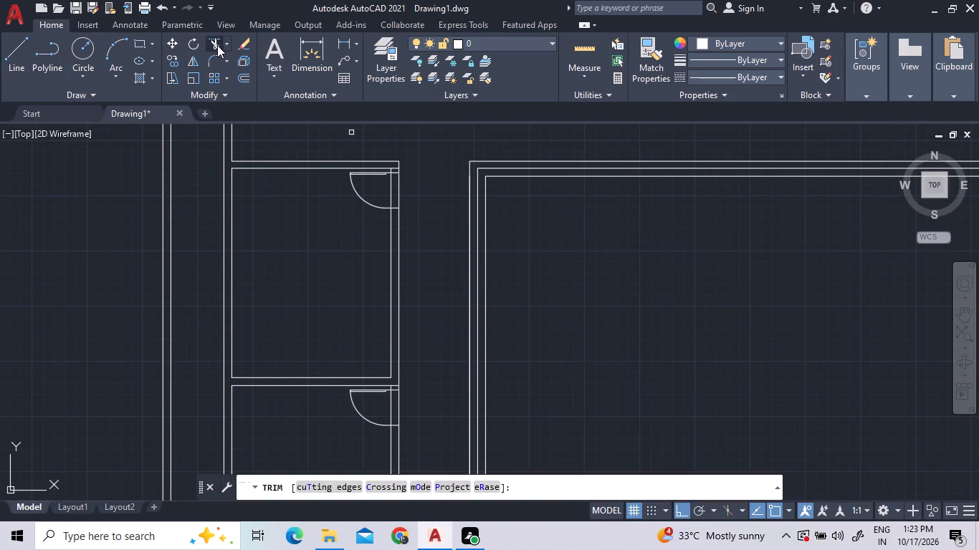
{"action": "triple_click", "coordinate": [395, 166]}
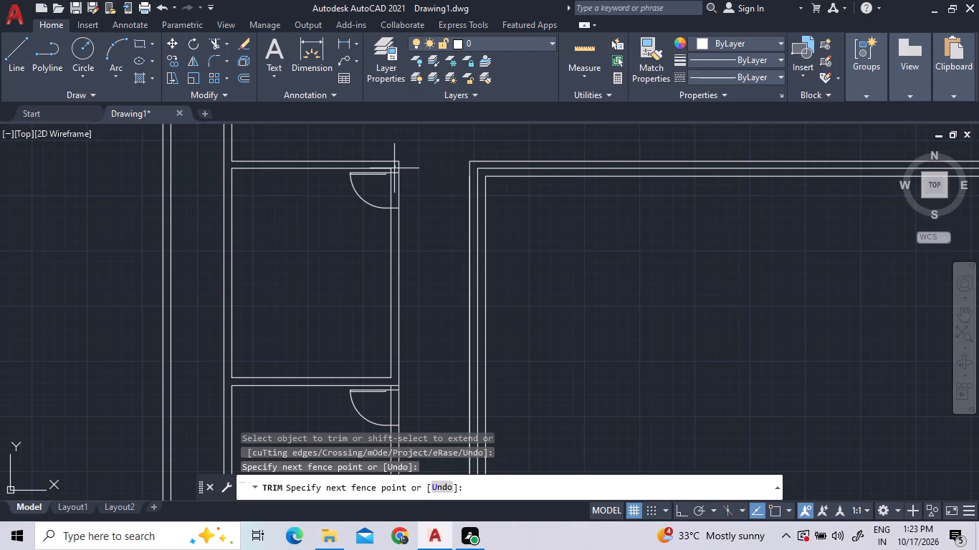
{"action": "double_click", "coordinate": [396, 169]}
{"action": "double_click", "coordinate": [411, 188]}
{"action": "left_click", "coordinate": [386, 185]}
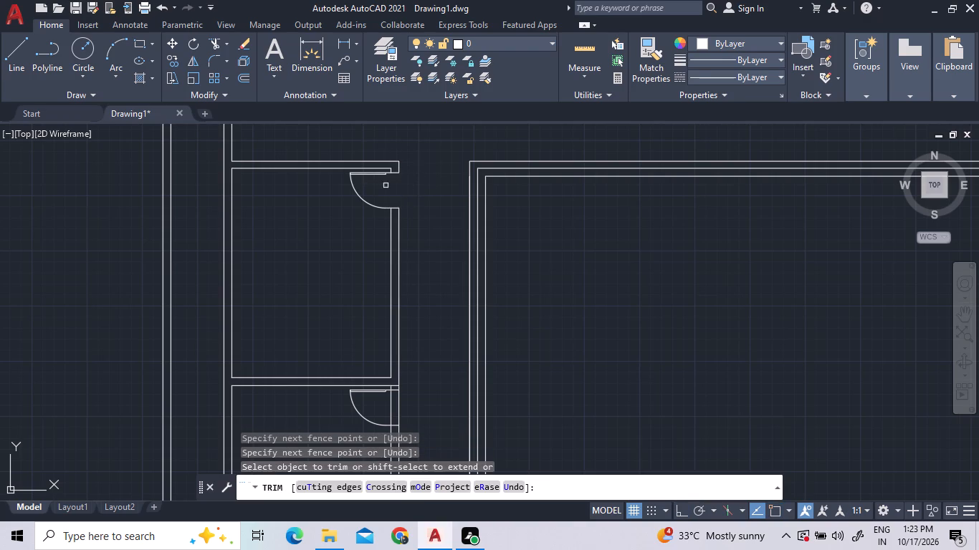
Trim the leftover corner line and both east wall faces across the southern west-side room's door opening.
{"action": "double_click", "coordinate": [395, 385]}
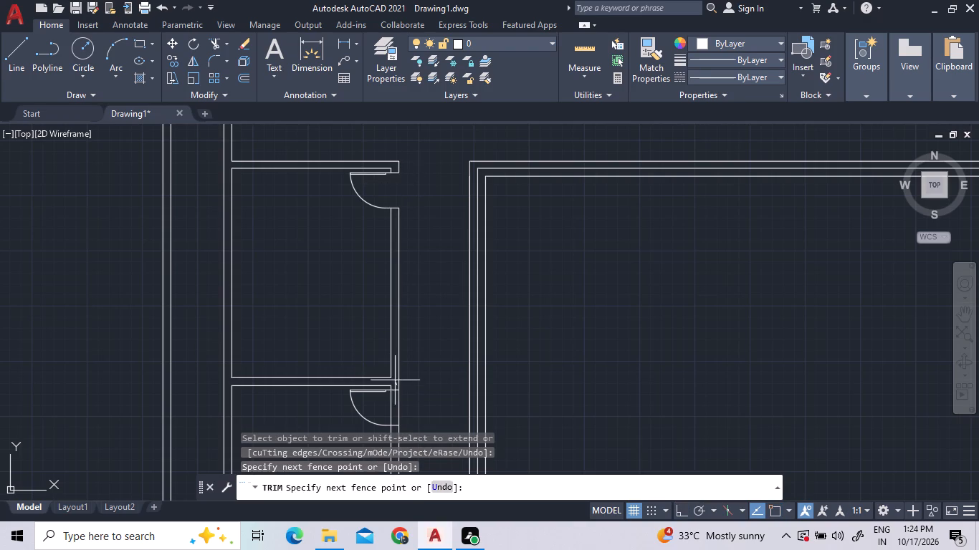
{"action": "left_click", "coordinate": [398, 375]}
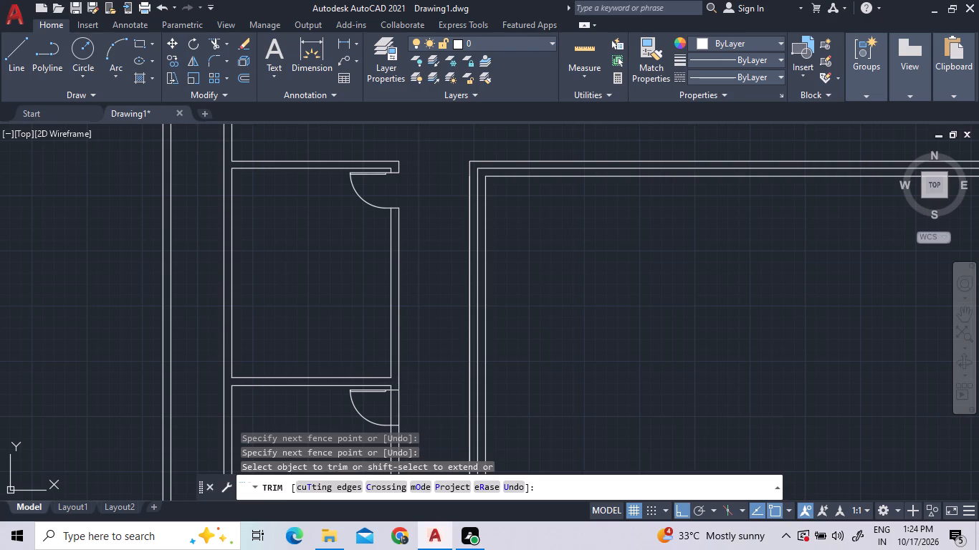
{"action": "triple_click", "coordinate": [413, 415]}
{"action": "triple_click", "coordinate": [373, 406]}
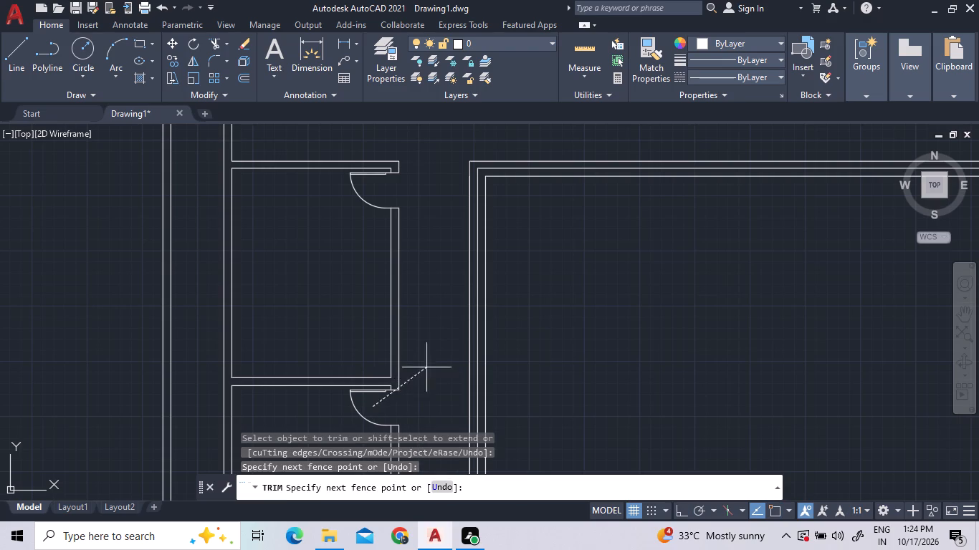
{"action": "left_click", "coordinate": [414, 400]}
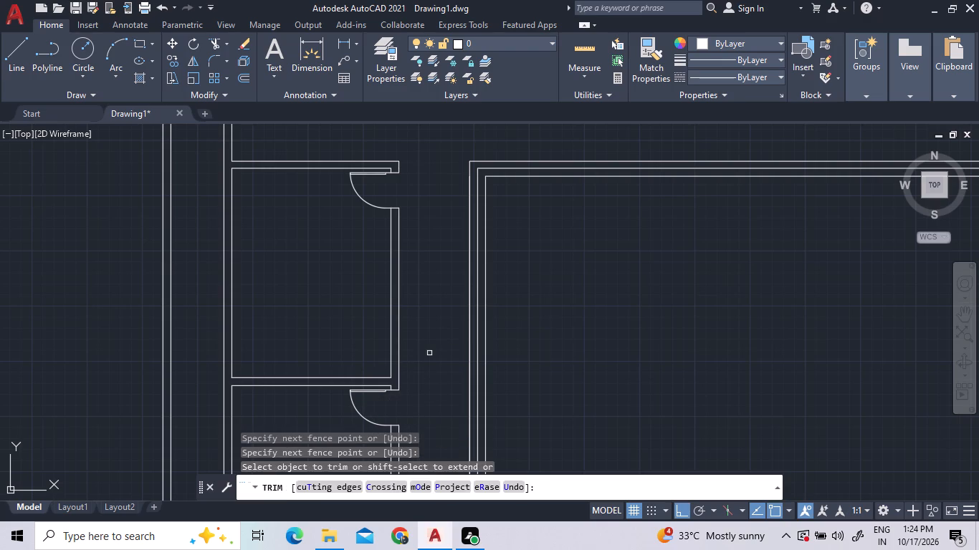
{"action": "scroll", "coordinate": [429, 353], "scroll_direction": "down", "scroll_amount": 3}
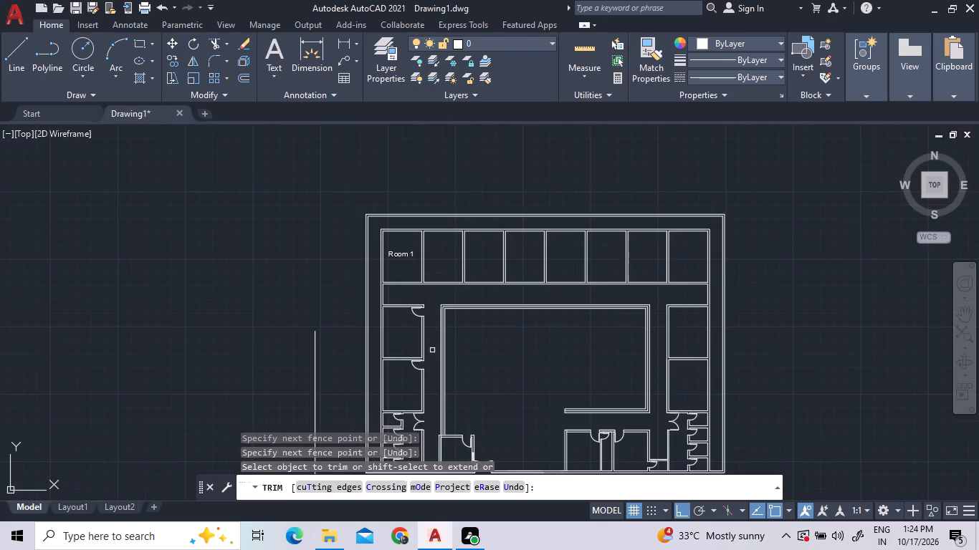
{"action": "scroll", "coordinate": [432, 414], "scroll_direction": "up", "scroll_amount": 3}
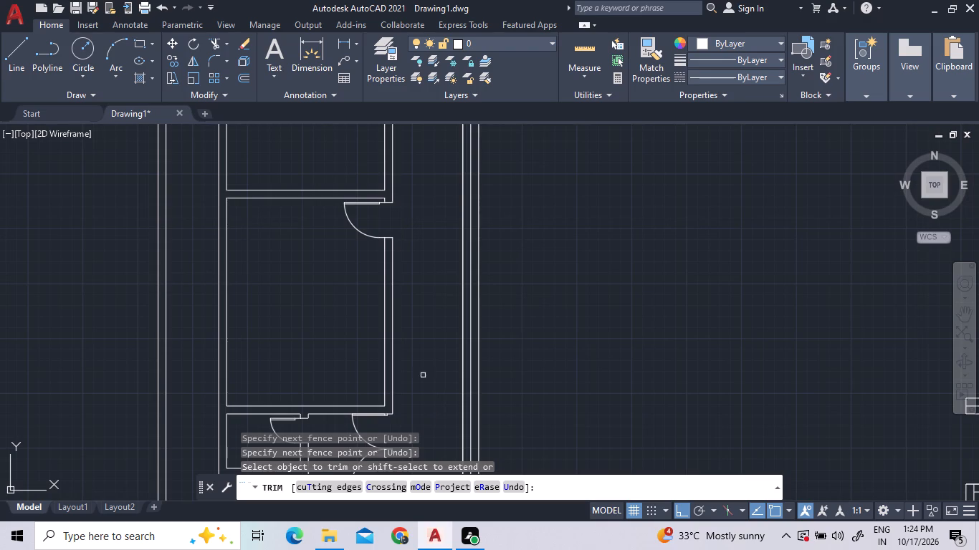
{"action": "scroll", "coordinate": [419, 363], "scroll_direction": "up", "scroll_amount": 1}
{"action": "key", "text": "Escape"}
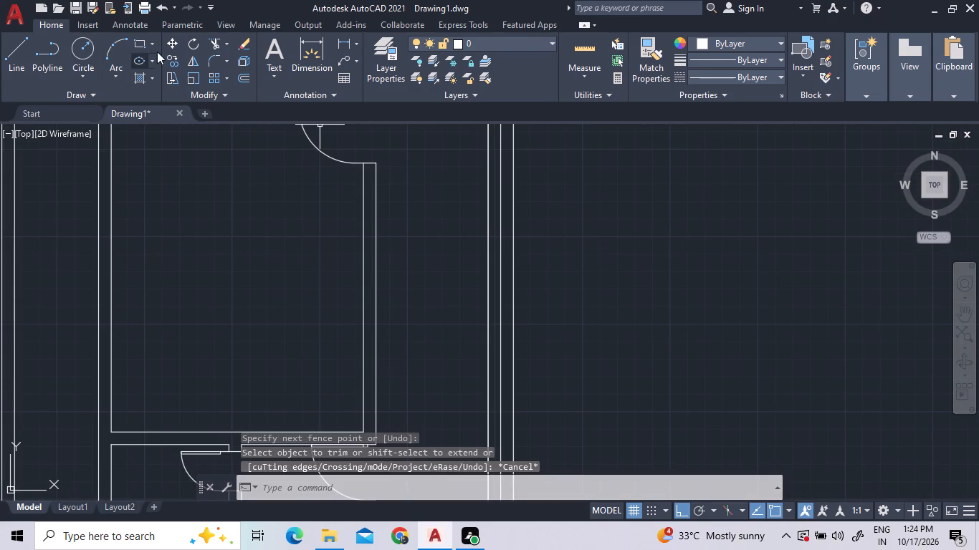
Draw a line across the south wall of Room 1 at its inner southeast corner, down to the corridor face.
{"action": "scroll", "coordinate": [215, 296], "scroll_direction": "down", "scroll_amount": 1}
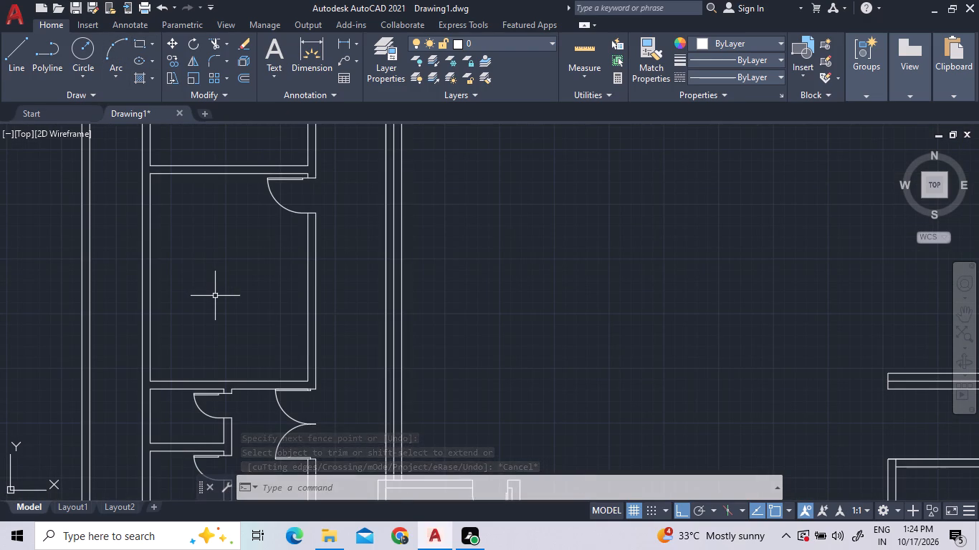
{"action": "scroll", "coordinate": [215, 294], "scroll_direction": "up", "scroll_amount": 1}
{"action": "scroll", "coordinate": [215, 294], "scroll_direction": "down", "scroll_amount": 3}
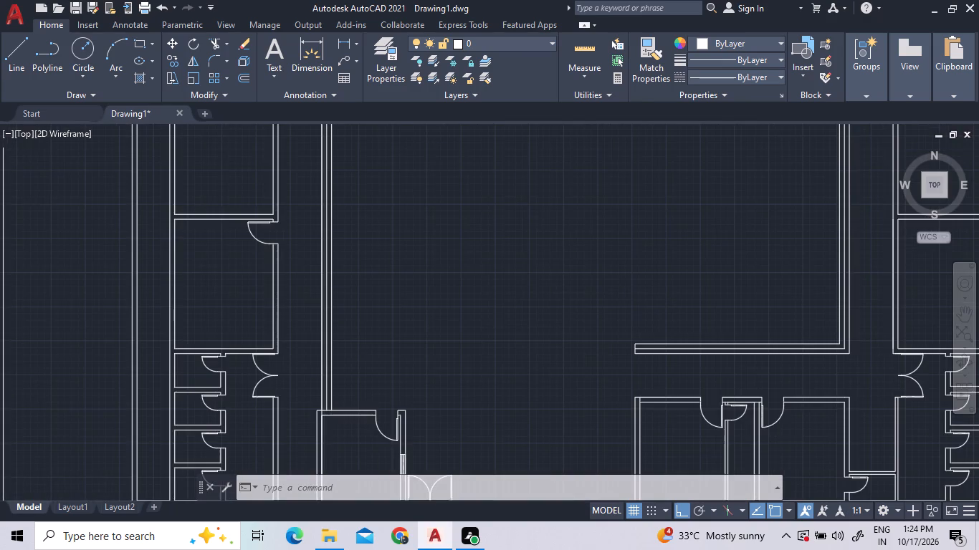
{"action": "scroll", "coordinate": [215, 294], "scroll_direction": "down", "scroll_amount": 2}
{"action": "scroll", "coordinate": [204, 243], "scroll_direction": "up", "scroll_amount": 1}
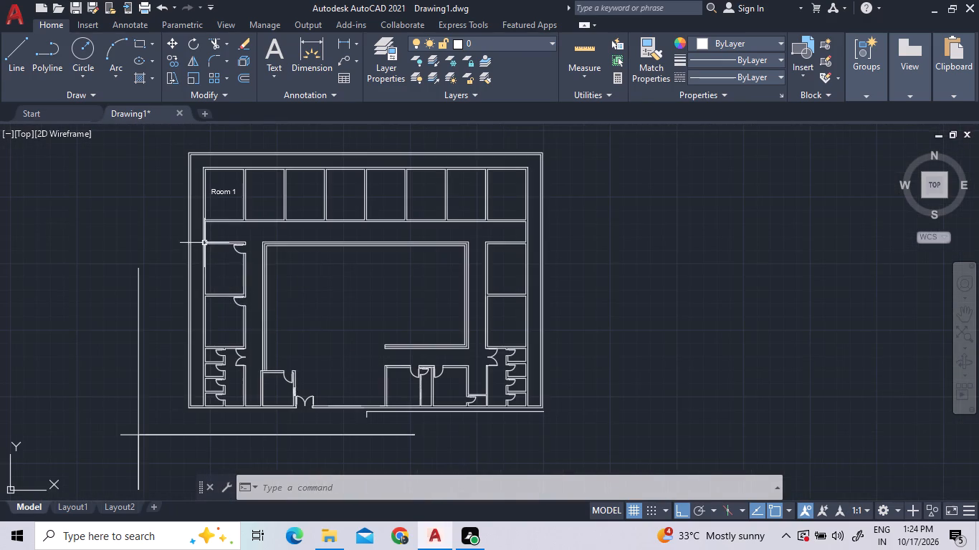
{"action": "scroll", "coordinate": [209, 211], "scroll_direction": "up", "scroll_amount": 4}
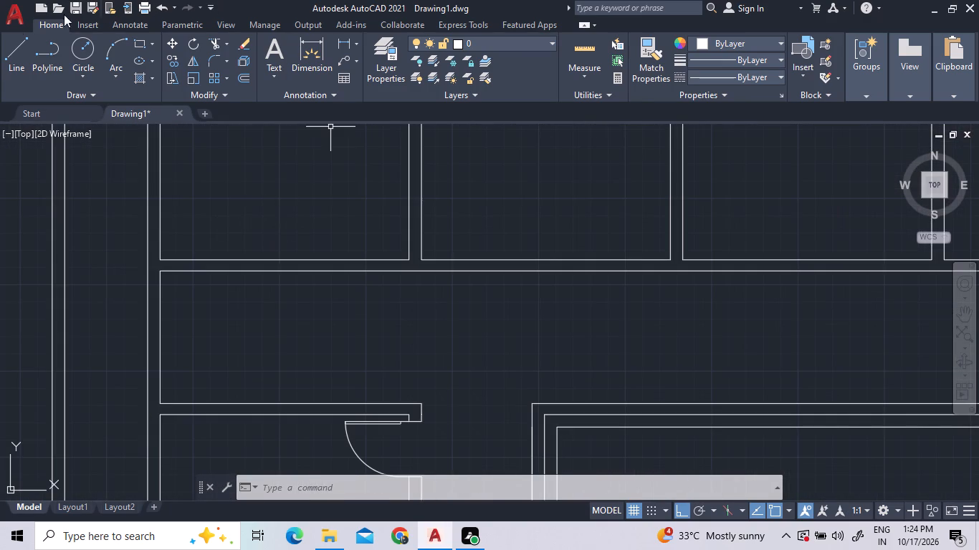
{"action": "left_click", "coordinate": [14, 48]}
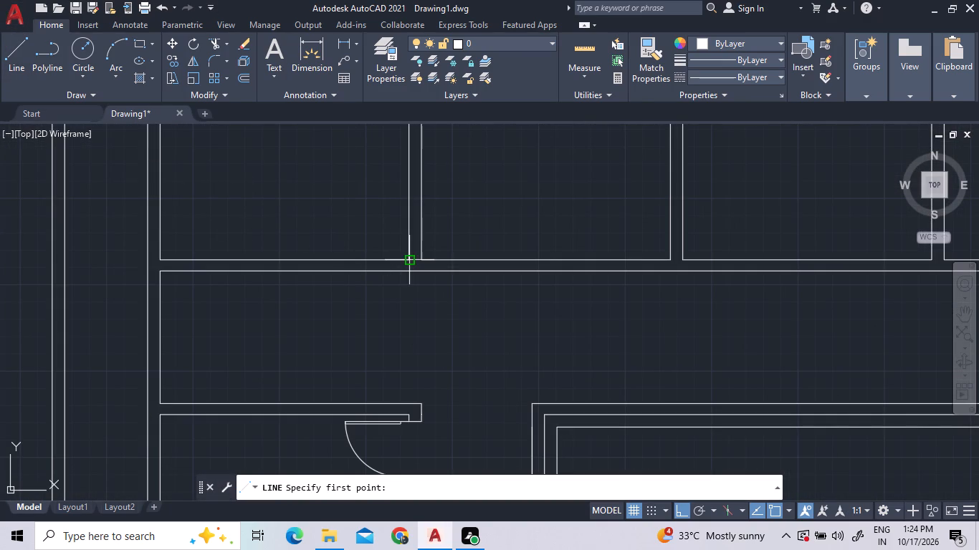
{"action": "double_click", "coordinate": [408, 257]}
{"action": "triple_click", "coordinate": [409, 273]}
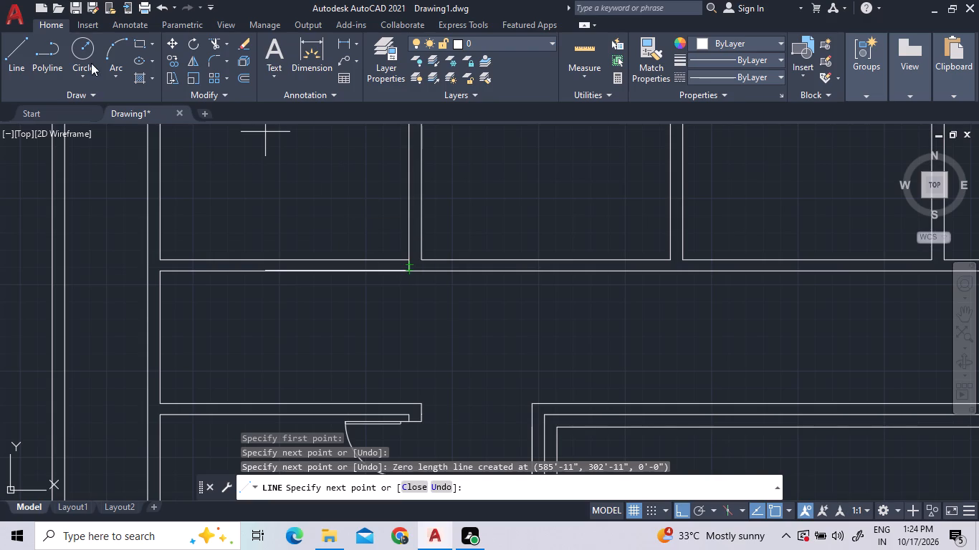
Draw a line across the south wall of the second north-row room at its inner southeast corner.
{"action": "left_click", "coordinate": [22, 54]}
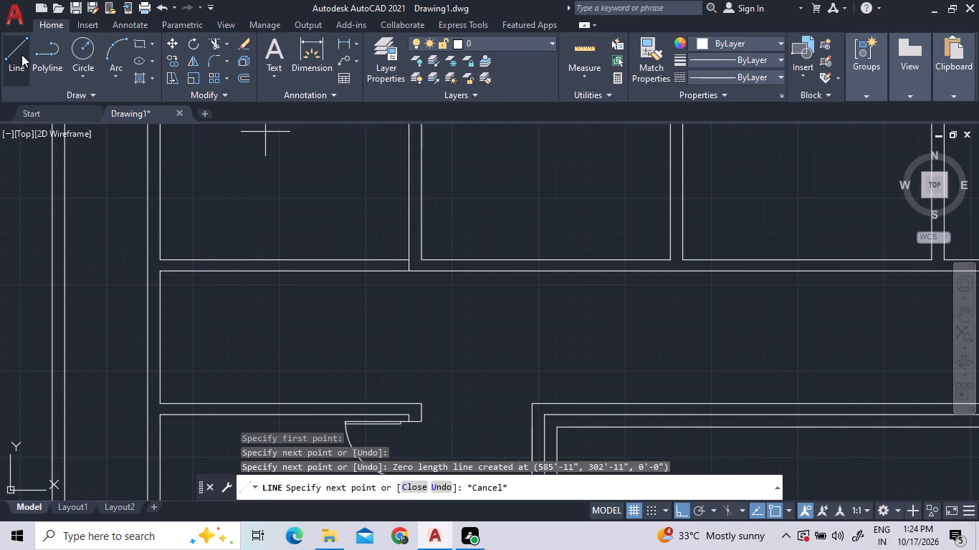
{"action": "triple_click", "coordinate": [669, 258]}
{"action": "left_click", "coordinate": [669, 258]}
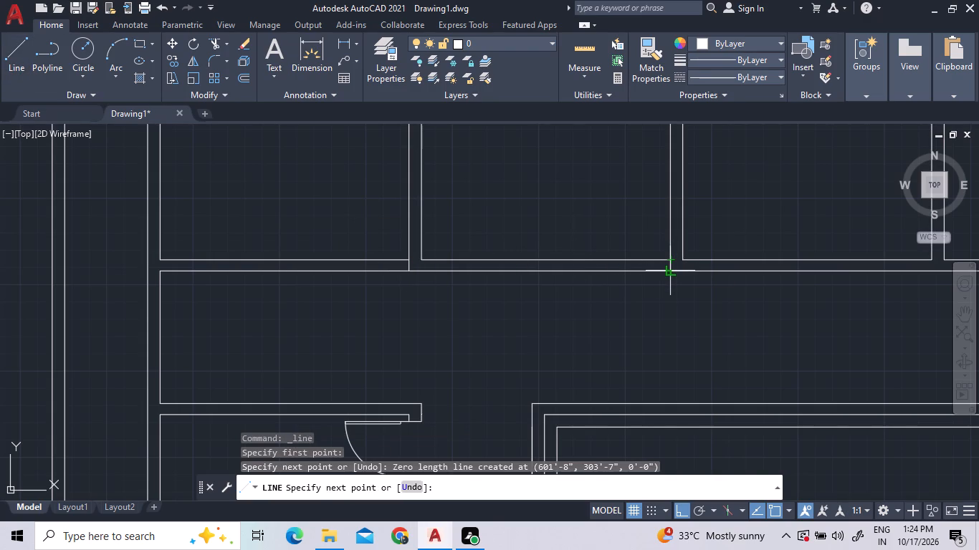
{"action": "left_click", "coordinate": [670, 274]}
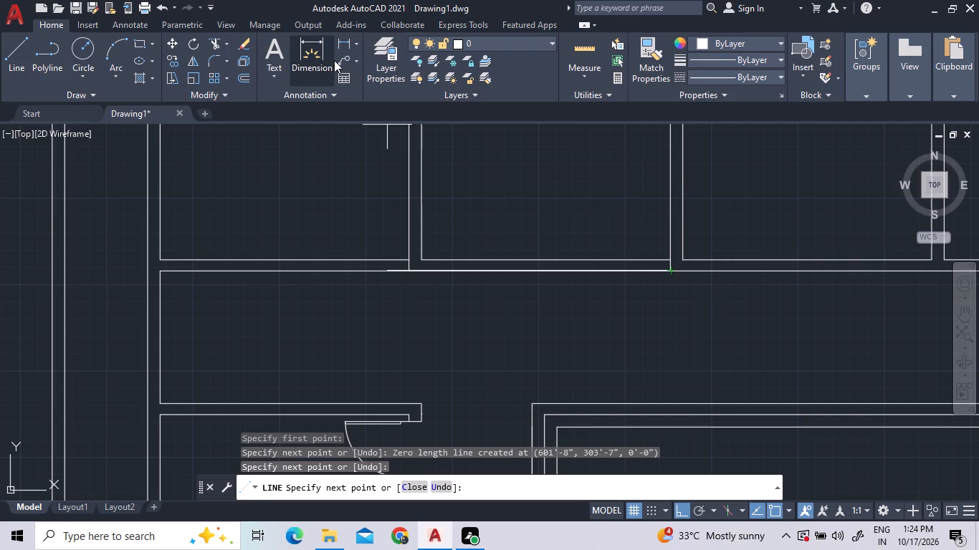
Draw a line across the south wall of the third north-row room at its inner southeast corner.
{"action": "left_click", "coordinate": [14, 59]}
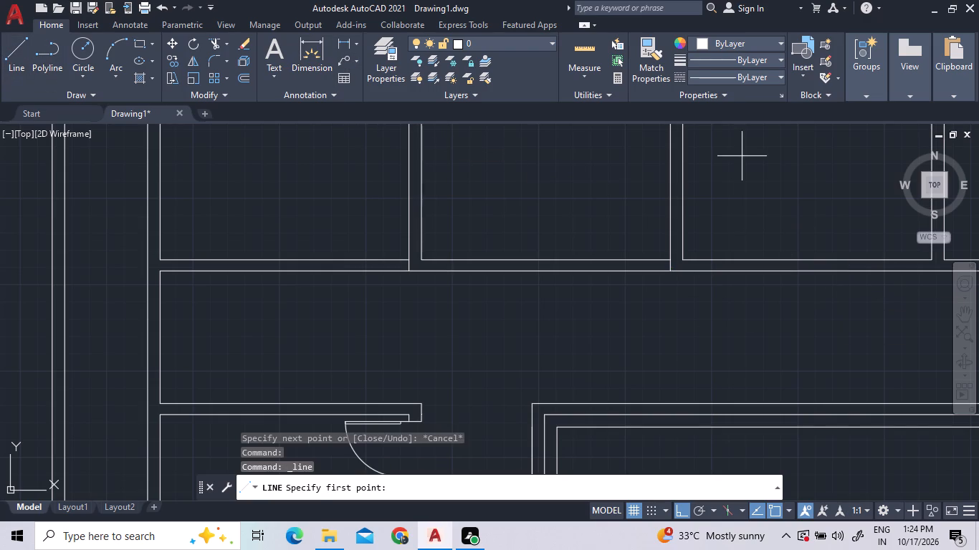
{"action": "middle_click_drag", "start_coordinate": [865, 206], "coordinate": [785, 207]}
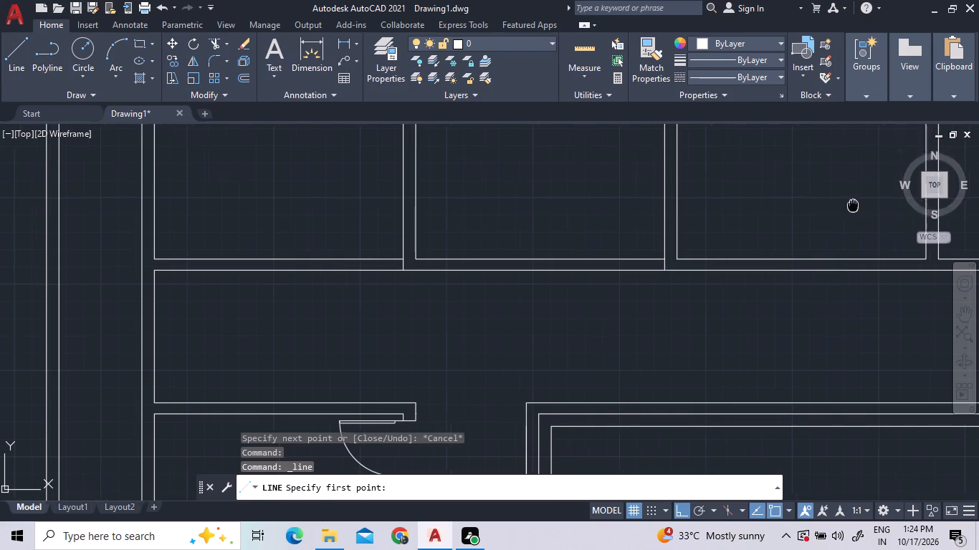
{"action": "middle_click_drag", "start_coordinate": [785, 207], "coordinate": [707, 233]}
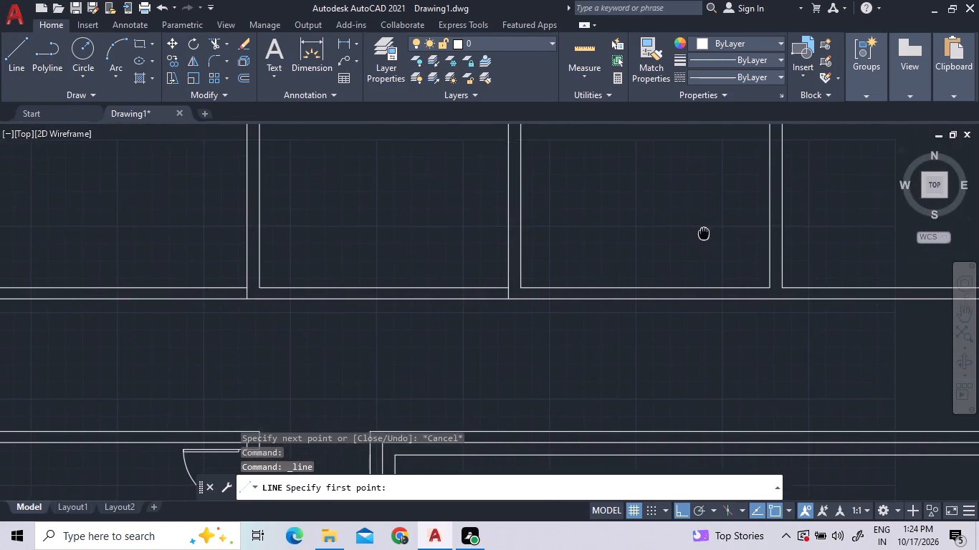
{"action": "middle_click_drag", "start_coordinate": [707, 233], "coordinate": [715, 236]}
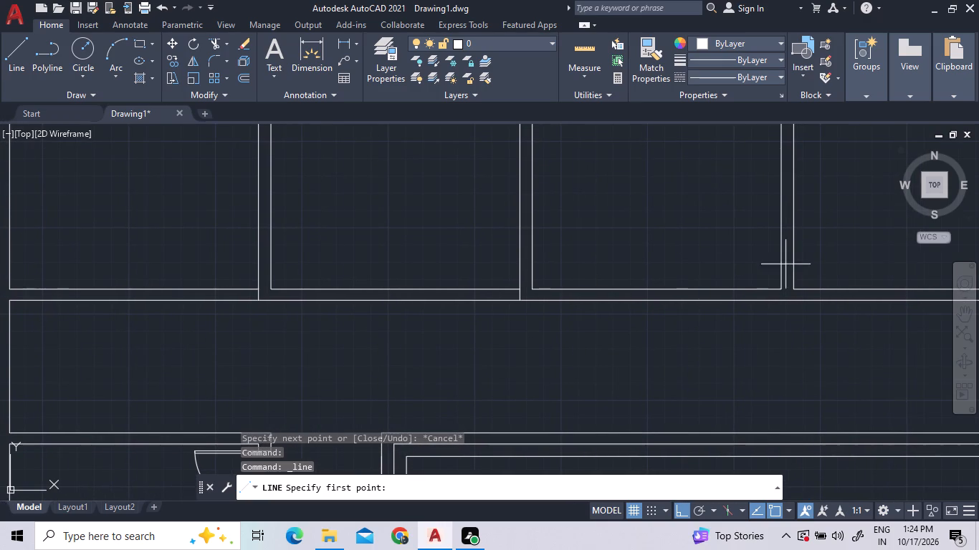
{"action": "double_click", "coordinate": [783, 288]}
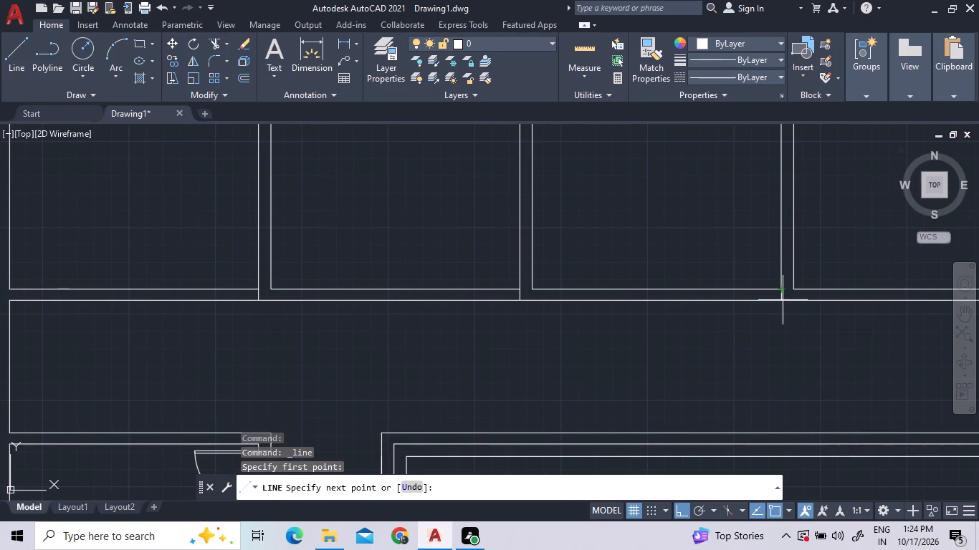
{"action": "triple_click", "coordinate": [782, 303]}
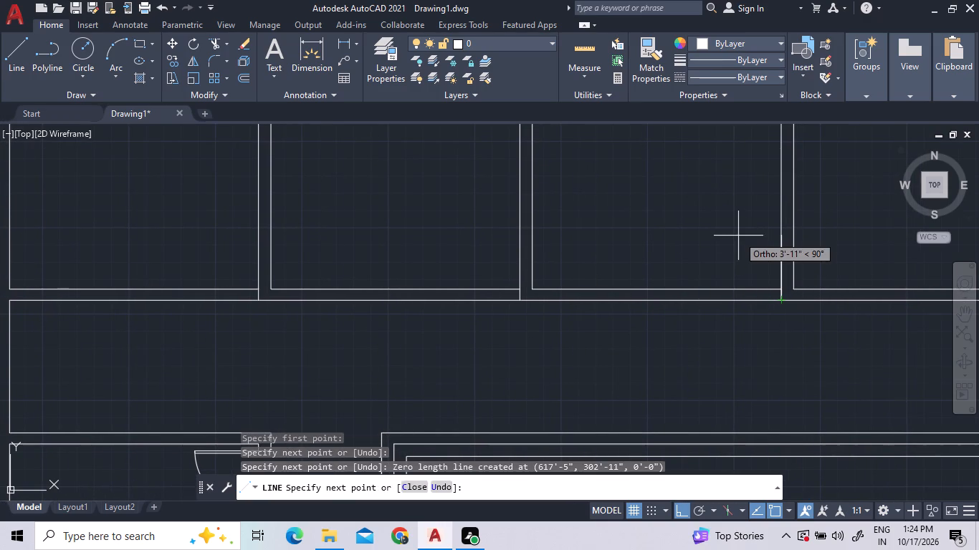
{"action": "right_click", "coordinate": [737, 236]}
{"action": "right_click", "coordinate": [737, 235]}
{"action": "left_click", "coordinate": [740, 239]}
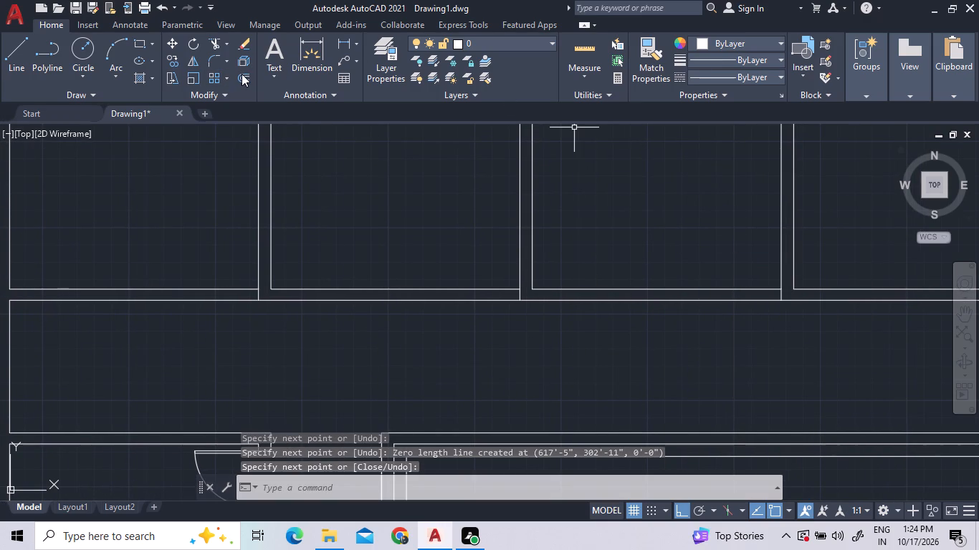
Offset the three jamb lines in the south walls of the first three north-row rooms 5" to the west.
{"action": "left_click", "coordinate": [243, 74]}
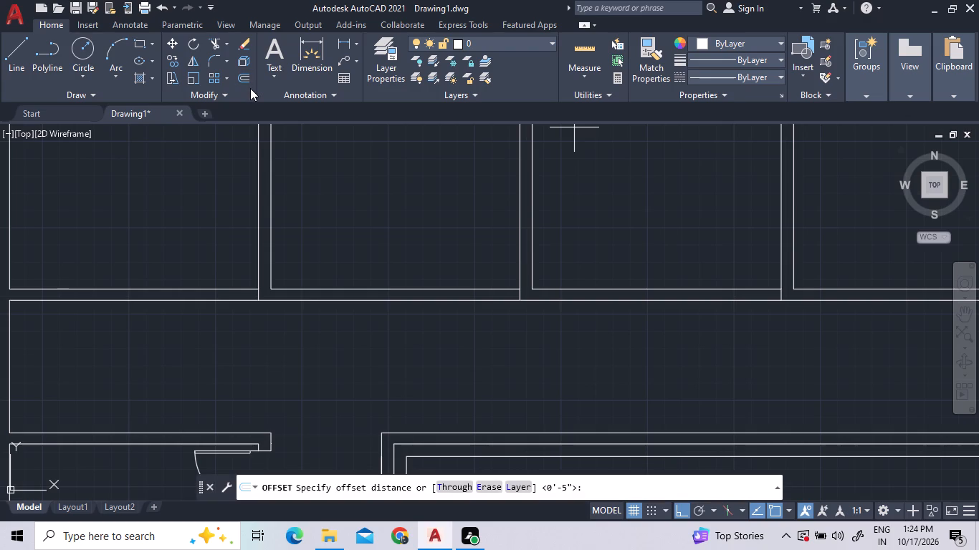
{"action": "right_click", "coordinate": [250, 88]}
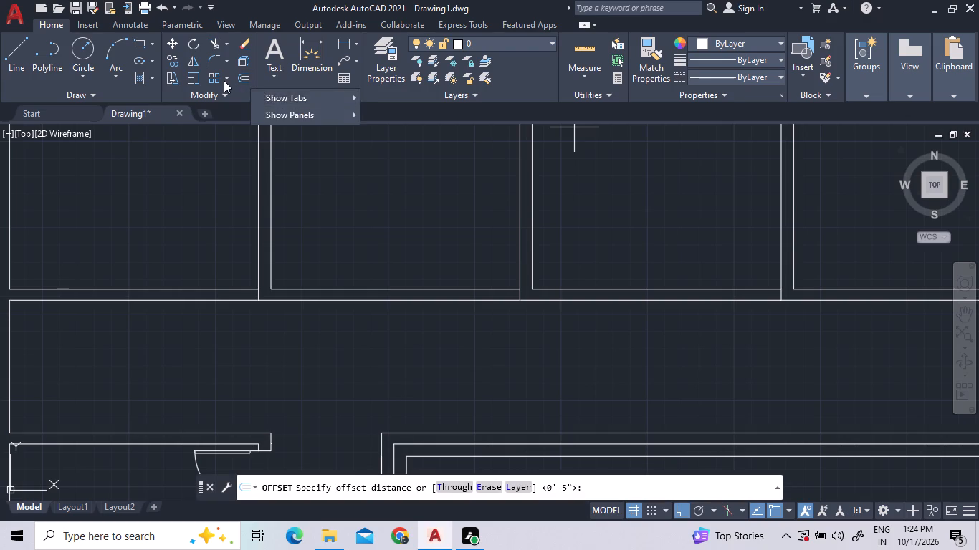
{"action": "left_click", "coordinate": [224, 80]}
{"action": "left_click", "coordinate": [239, 78]}
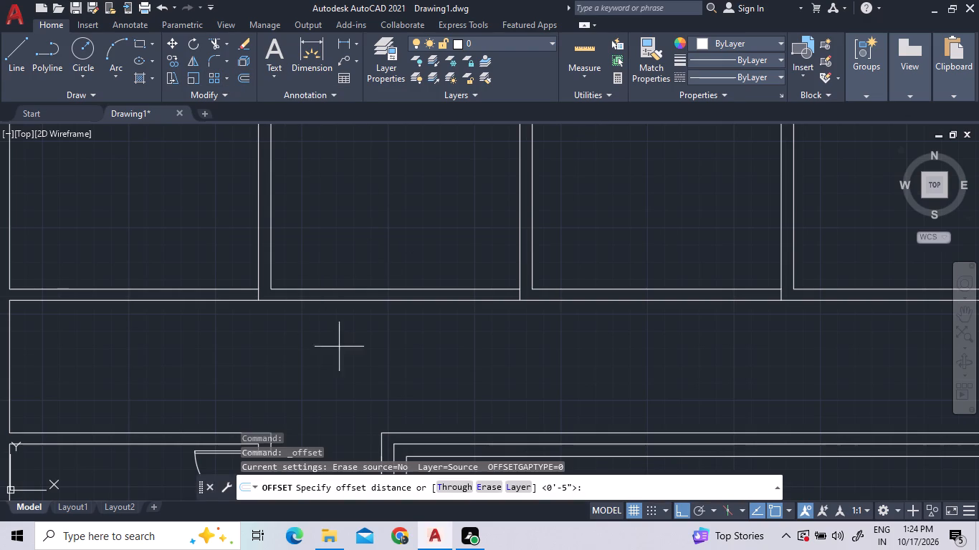
{"action": "right_click", "coordinate": [404, 397]}
{"action": "left_click", "coordinate": [452, 211]}
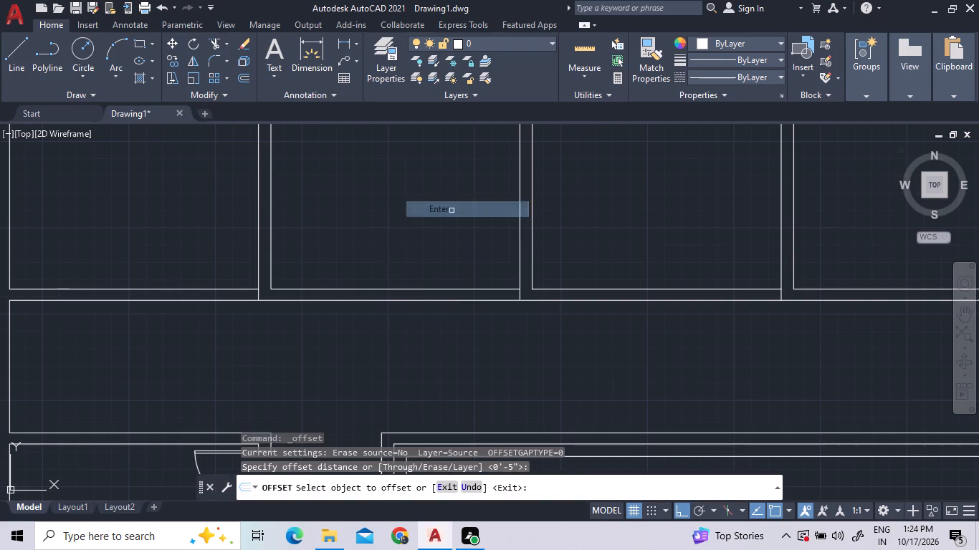
{"action": "double_click", "coordinate": [259, 294]}
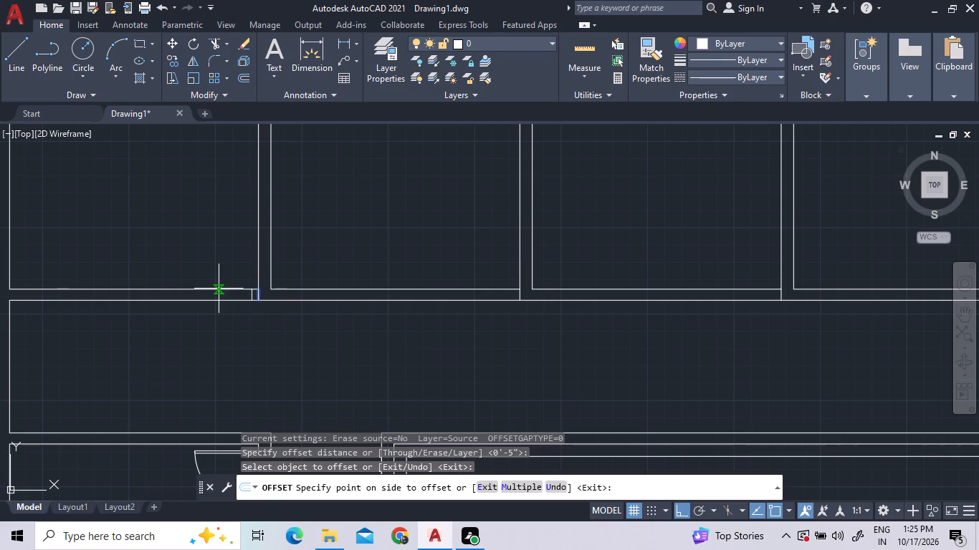
{"action": "double_click", "coordinate": [218, 288]}
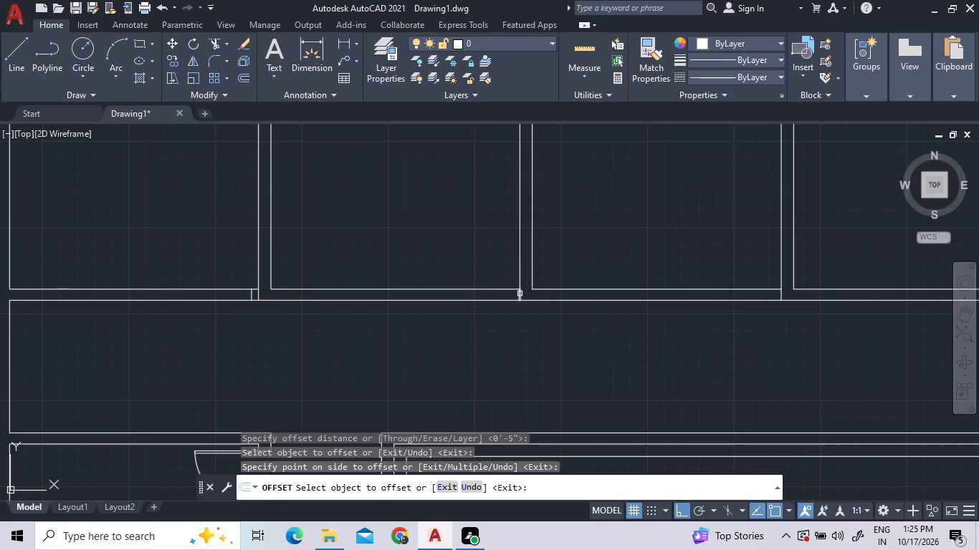
{"action": "left_click", "coordinate": [520, 294]}
{"action": "double_click", "coordinate": [484, 286]}
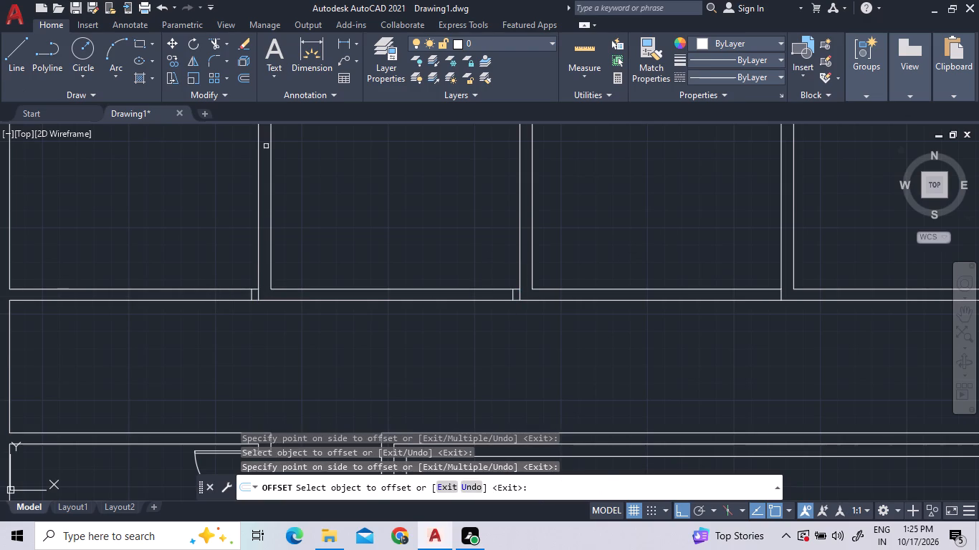
{"action": "double_click", "coordinate": [780, 295]}
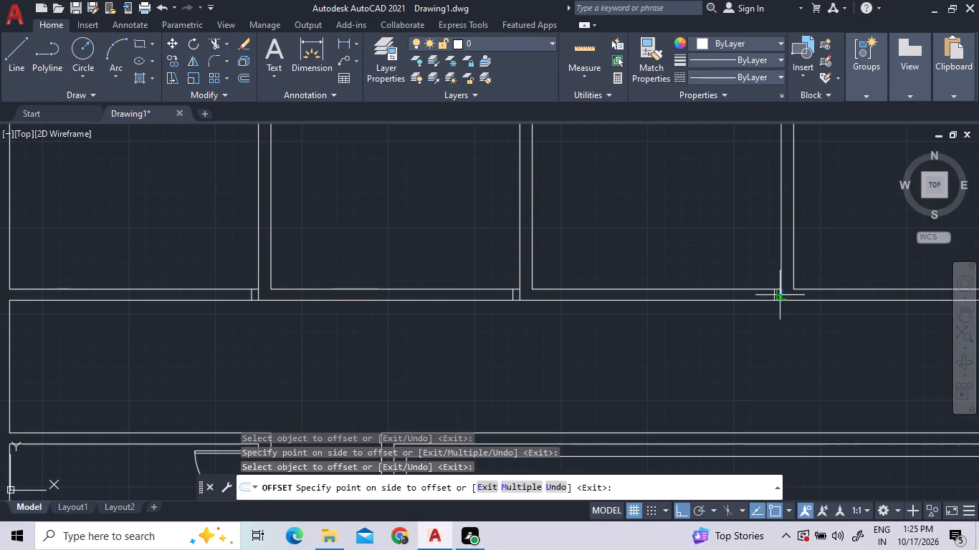
{"action": "triple_click", "coordinate": [692, 272]}
{"action": "right_click", "coordinate": [664, 230]}
{"action": "left_click", "coordinate": [672, 239]}
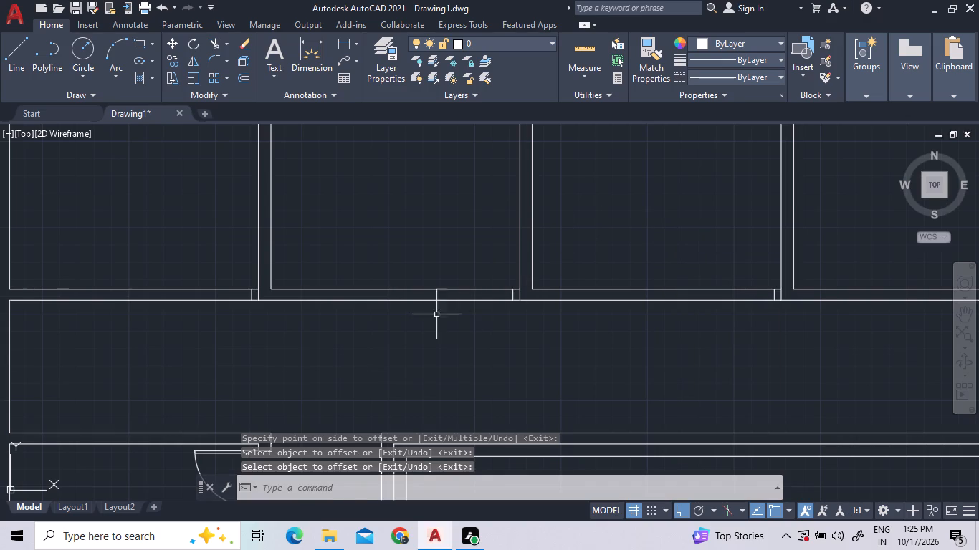
Copy the door of the west-side room just south of the corridor about 15'-1" straight north into Room 1.
{"action": "scroll", "coordinate": [412, 284], "scroll_direction": "down", "scroll_amount": 3}
{"action": "scroll", "coordinate": [391, 341], "scroll_direction": "up", "scroll_amount": 4}
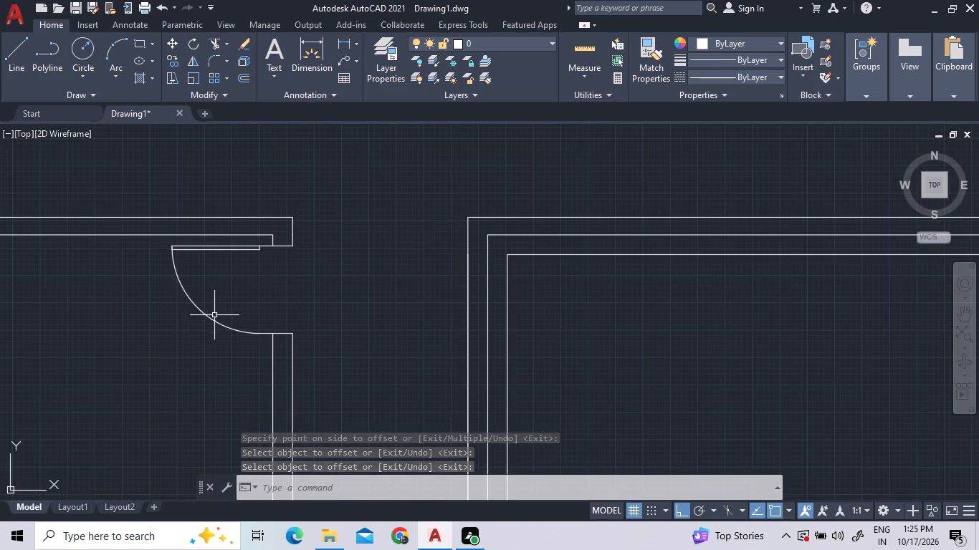
{"action": "double_click", "coordinate": [215, 316]}
{"action": "right_click", "coordinate": [138, 284]}
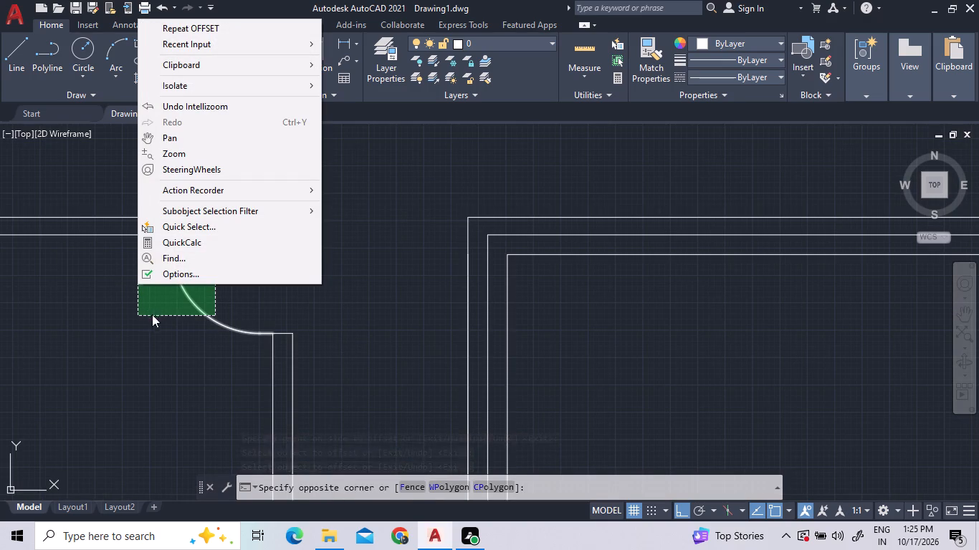
{"action": "key", "text": "Escape"}
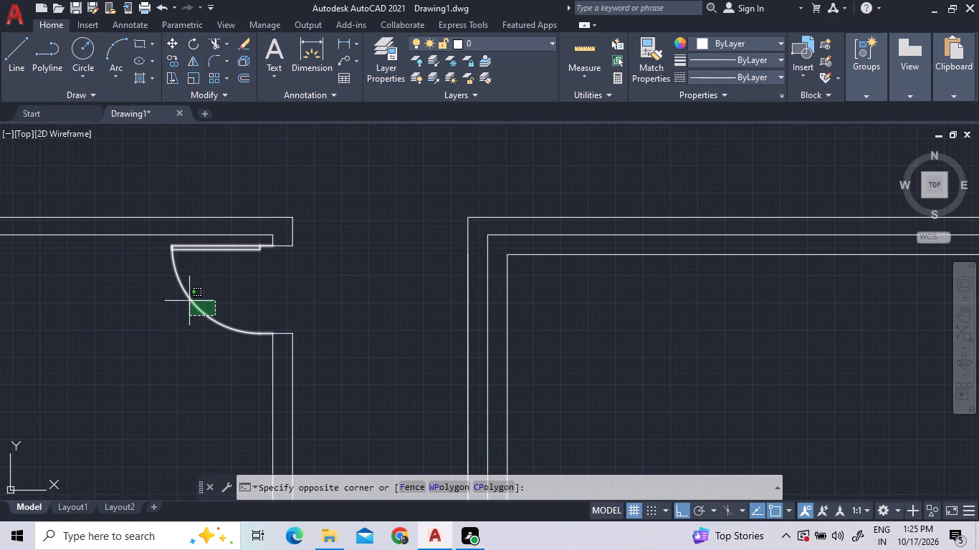
{"action": "left_click", "coordinate": [173, 275]}
{"action": "right_click", "coordinate": [171, 274]}
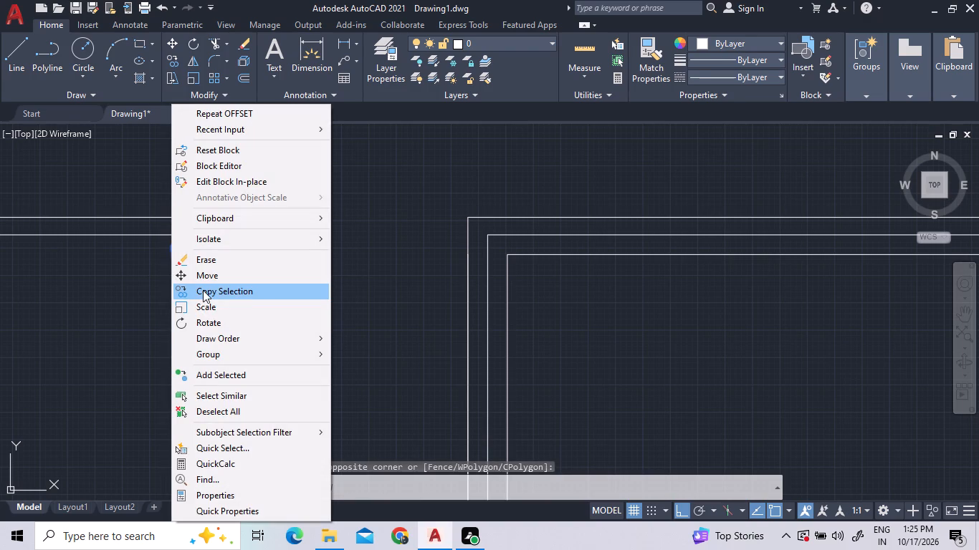
{"action": "left_click", "coordinate": [203, 290]}
{"action": "left_click", "coordinate": [201, 307]}
{"action": "scroll", "coordinate": [234, 249], "scroll_direction": "down", "scroll_amount": 3}
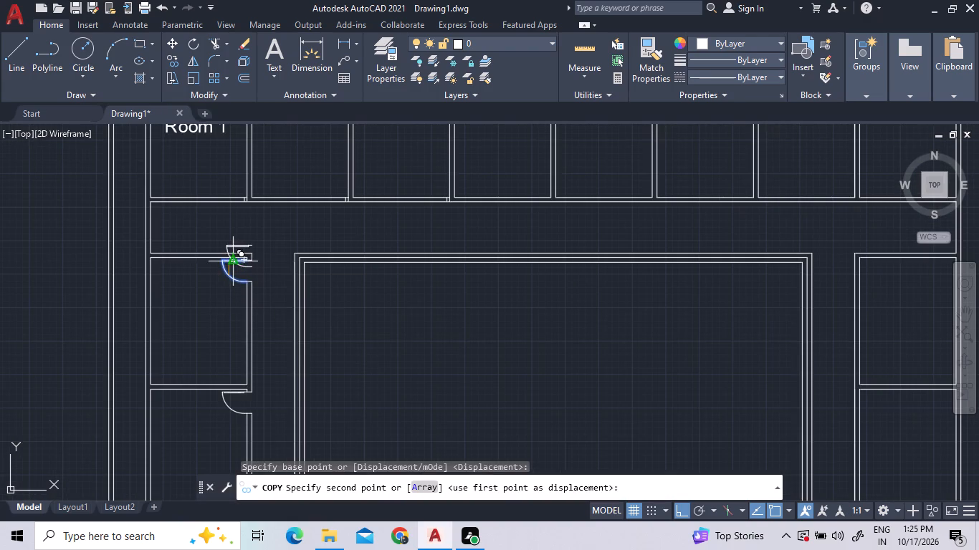
{"action": "left_click", "coordinate": [190, 178]}
{"action": "key", "text": "Escape"}
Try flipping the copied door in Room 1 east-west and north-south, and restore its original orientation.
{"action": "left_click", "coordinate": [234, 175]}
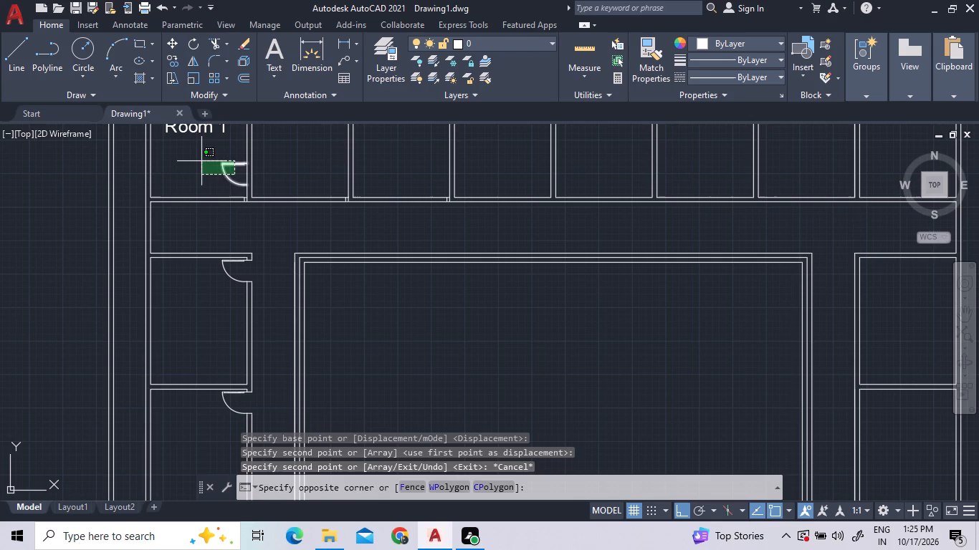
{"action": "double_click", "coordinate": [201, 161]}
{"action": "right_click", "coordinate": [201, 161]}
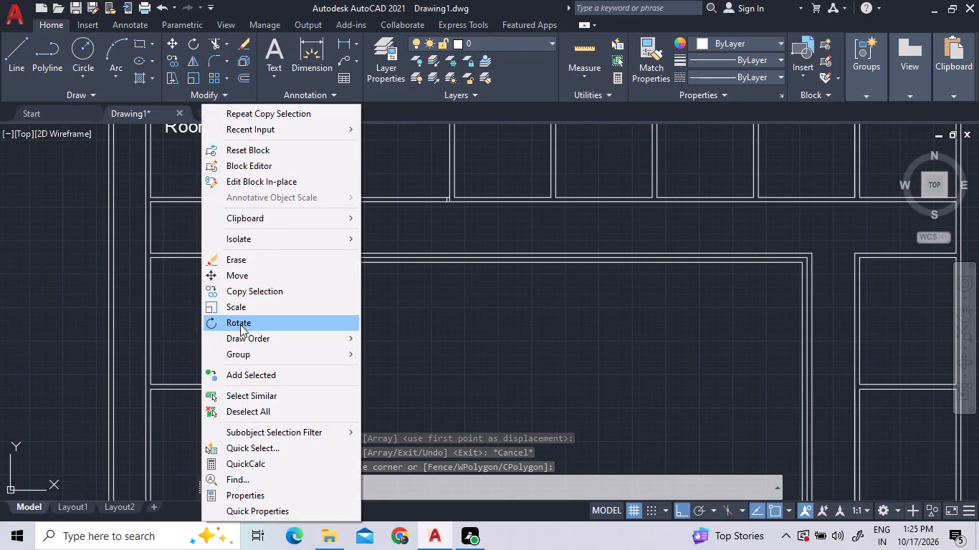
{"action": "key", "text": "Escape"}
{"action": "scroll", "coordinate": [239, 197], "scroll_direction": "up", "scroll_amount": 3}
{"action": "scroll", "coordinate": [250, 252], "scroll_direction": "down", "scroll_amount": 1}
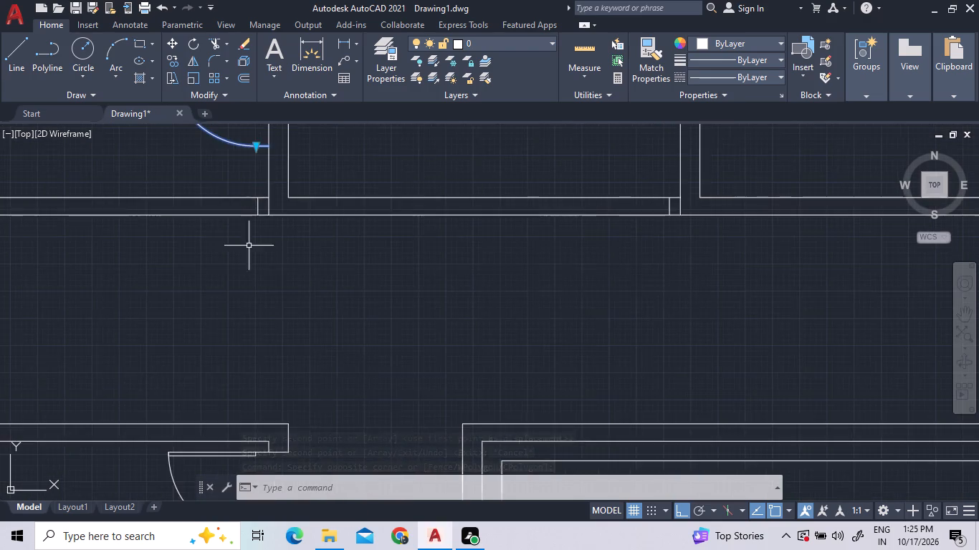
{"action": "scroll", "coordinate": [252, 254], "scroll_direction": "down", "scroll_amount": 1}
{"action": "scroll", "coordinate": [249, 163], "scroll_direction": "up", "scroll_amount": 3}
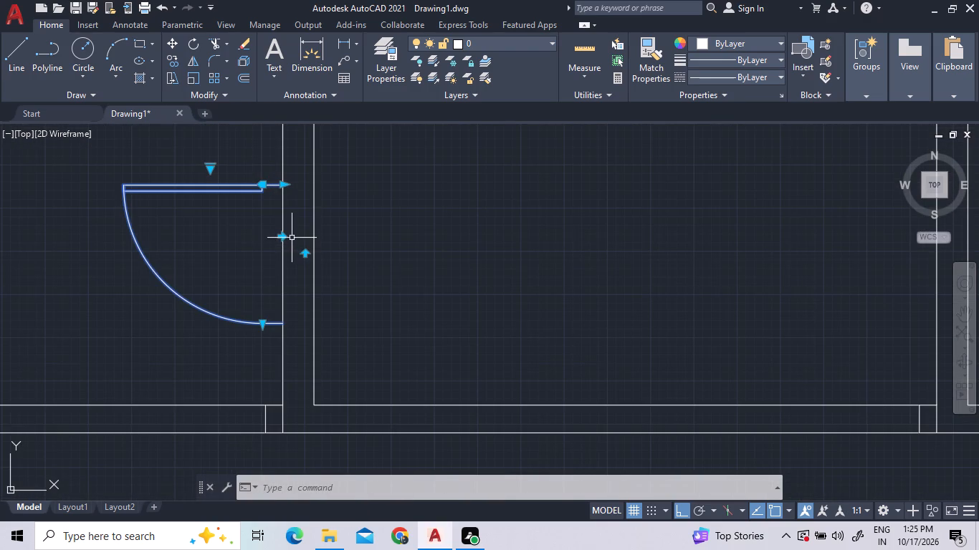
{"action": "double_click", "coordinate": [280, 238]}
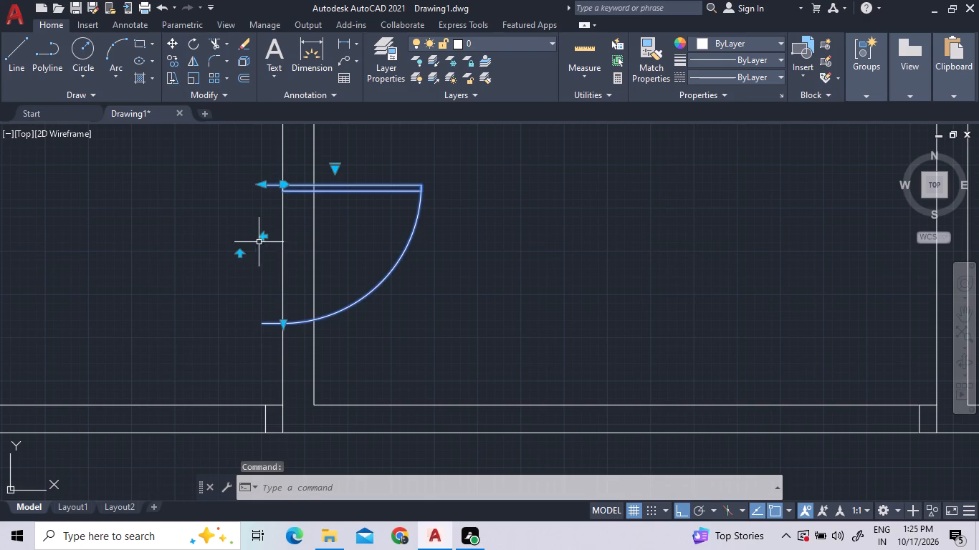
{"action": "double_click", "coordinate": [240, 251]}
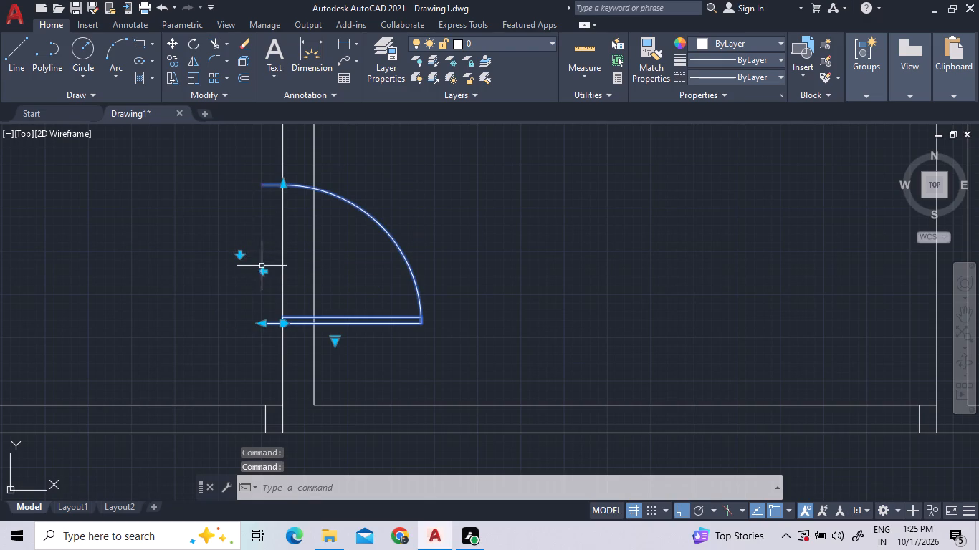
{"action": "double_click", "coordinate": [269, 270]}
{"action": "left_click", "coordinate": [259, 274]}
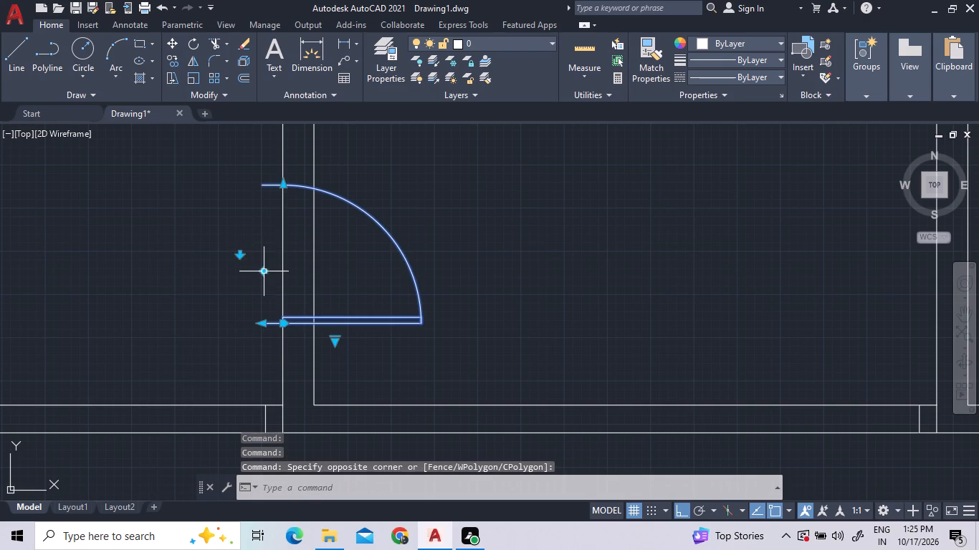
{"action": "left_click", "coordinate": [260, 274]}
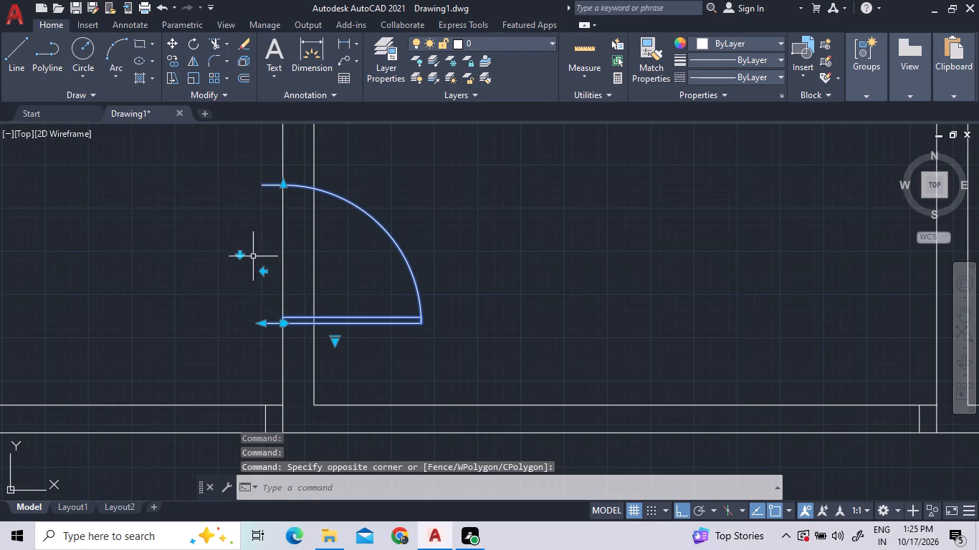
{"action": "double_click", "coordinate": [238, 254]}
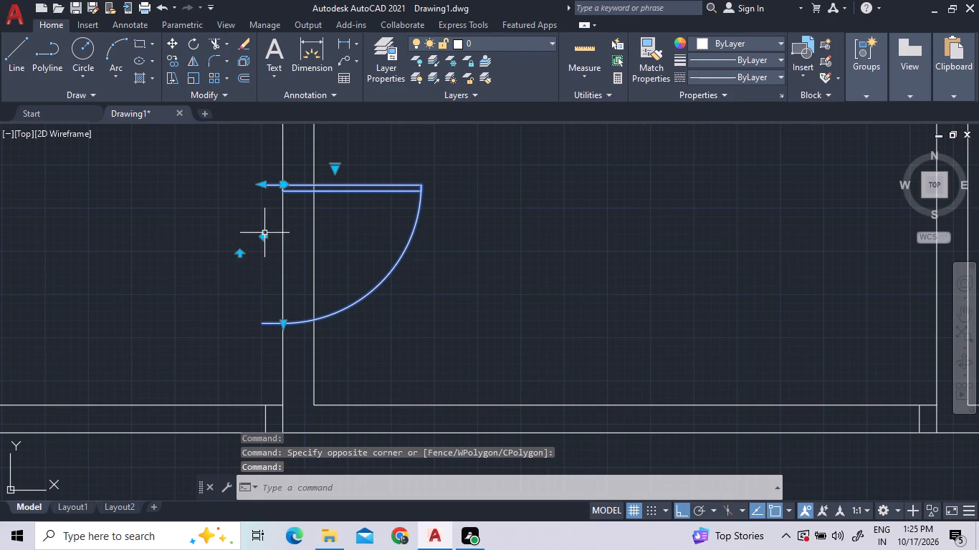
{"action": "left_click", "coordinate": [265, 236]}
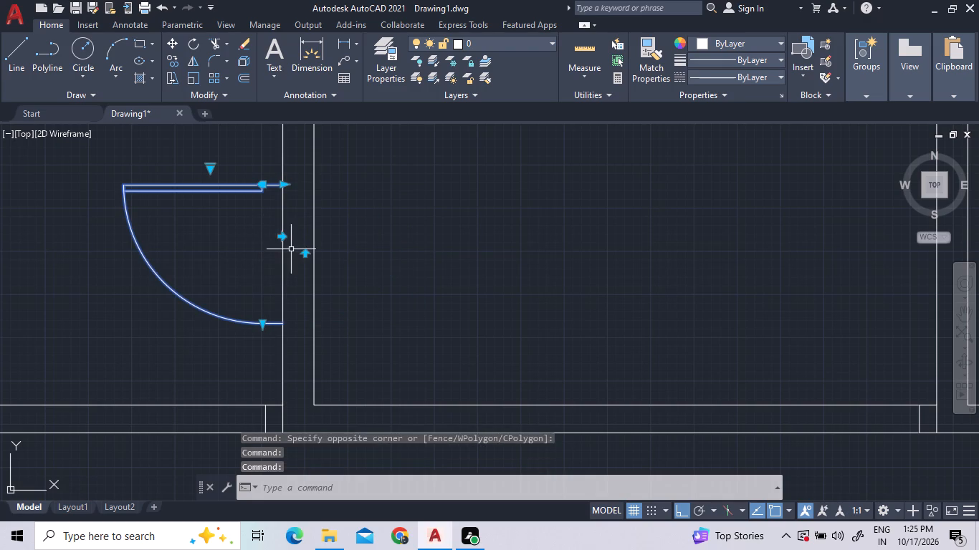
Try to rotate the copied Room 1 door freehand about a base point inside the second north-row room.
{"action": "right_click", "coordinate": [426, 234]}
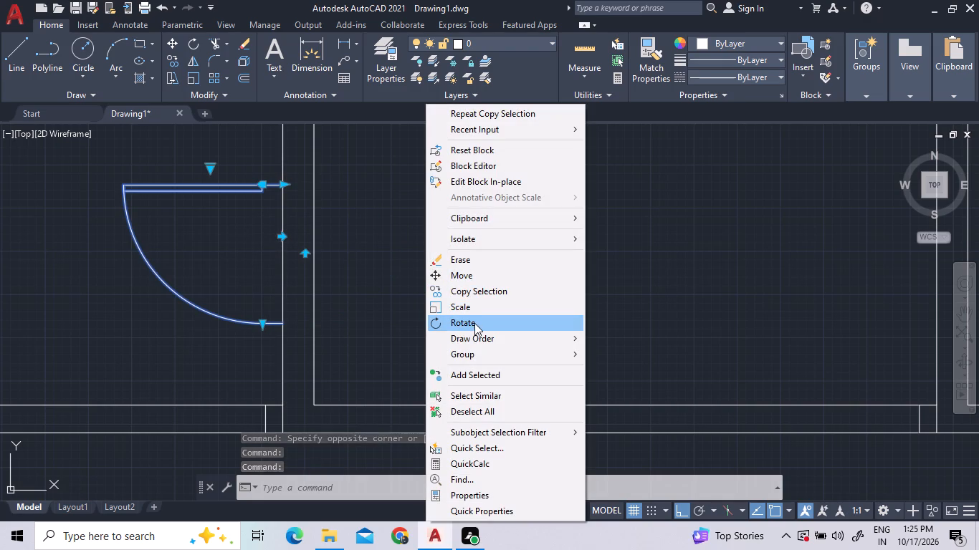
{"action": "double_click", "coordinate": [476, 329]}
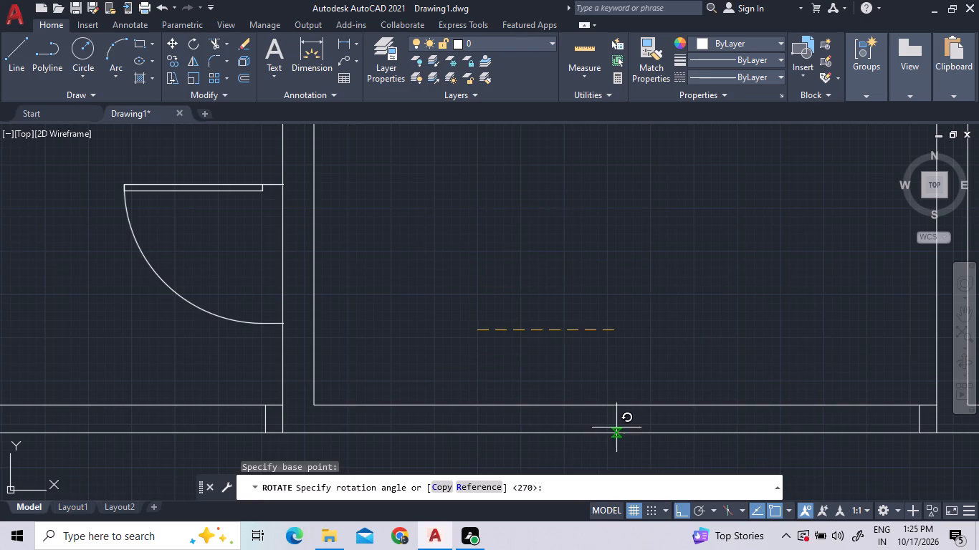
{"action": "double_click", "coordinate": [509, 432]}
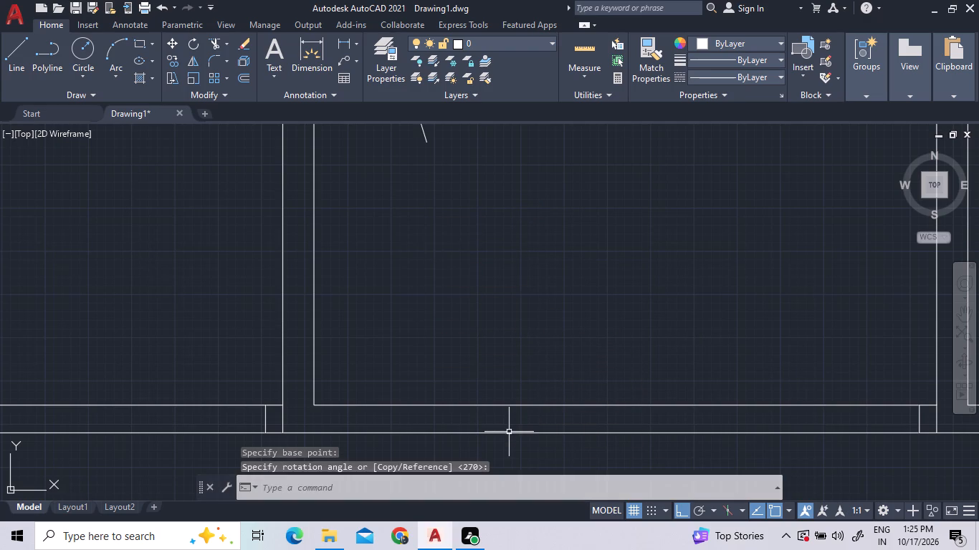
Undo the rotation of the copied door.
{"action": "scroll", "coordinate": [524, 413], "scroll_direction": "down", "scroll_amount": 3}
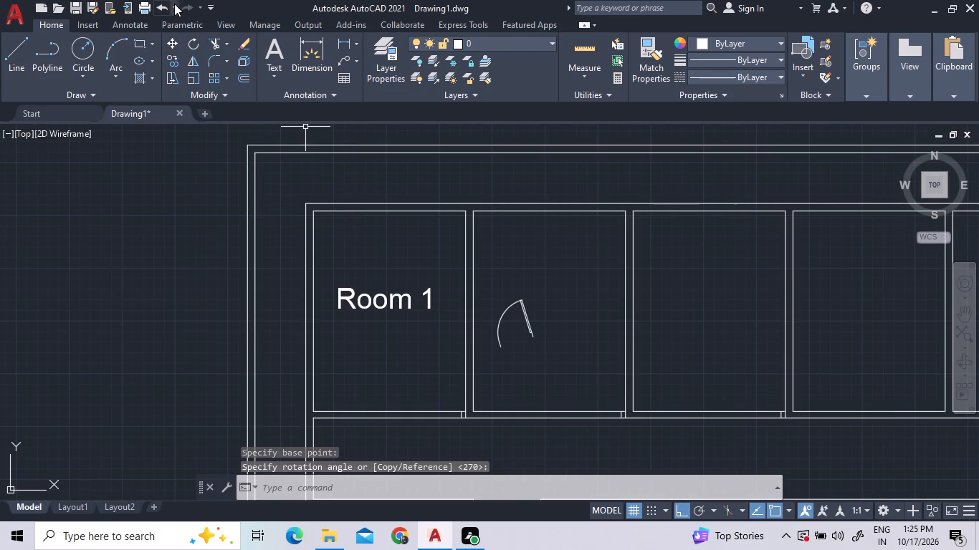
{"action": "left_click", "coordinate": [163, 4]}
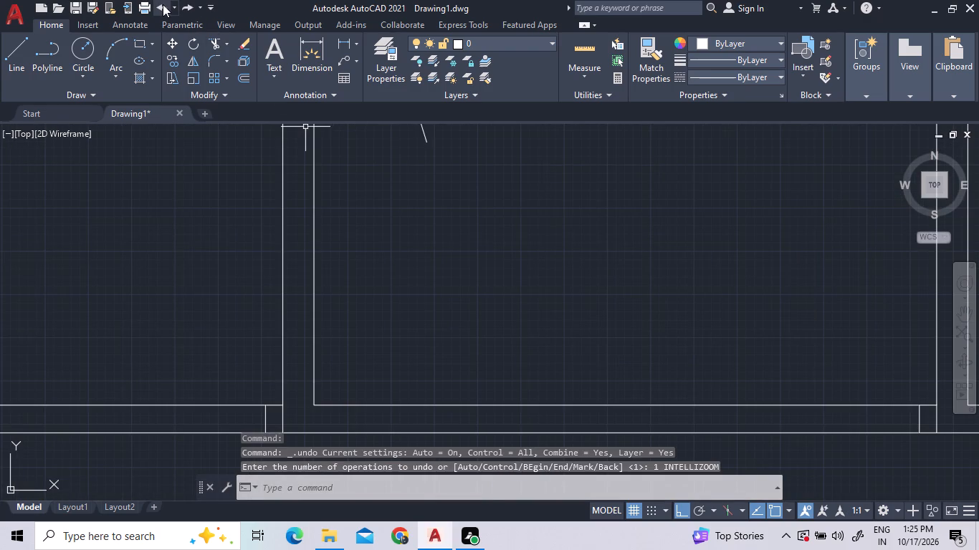